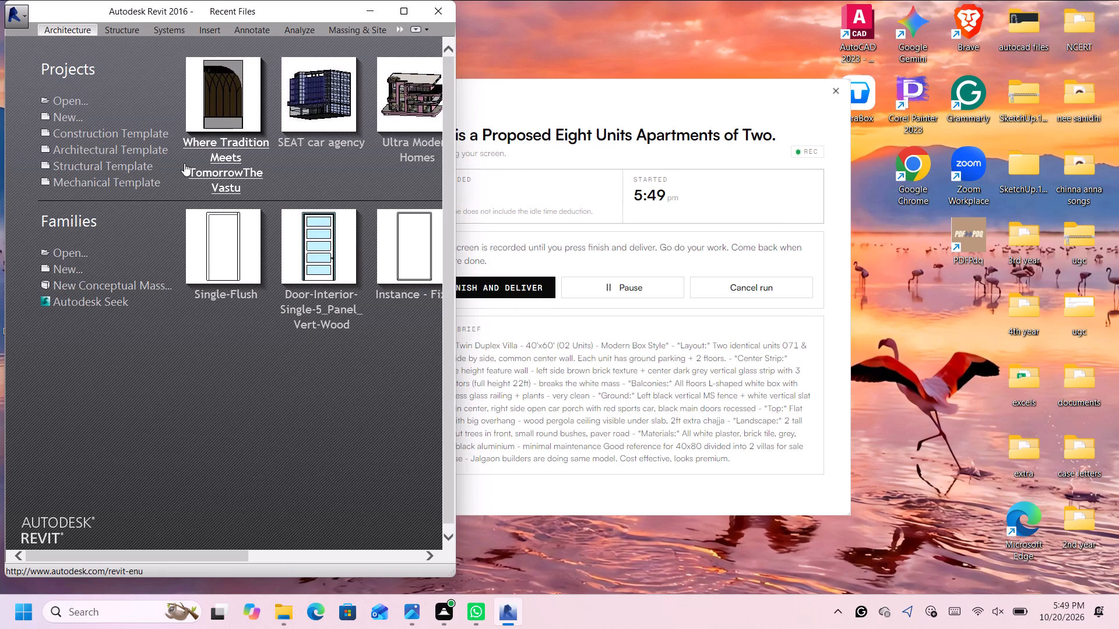
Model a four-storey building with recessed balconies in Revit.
Create a new project from the Architectural Template and maximize the program window.
{"action": "left_click", "coordinate": [114, 148]}
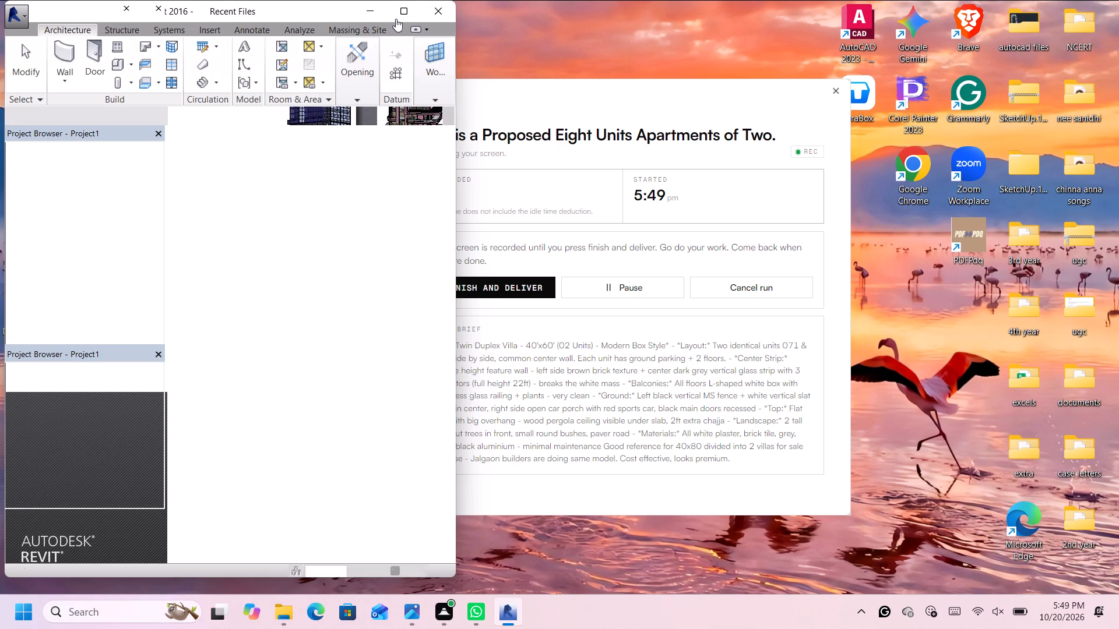
{"action": "left_click", "coordinate": [401, 13]}
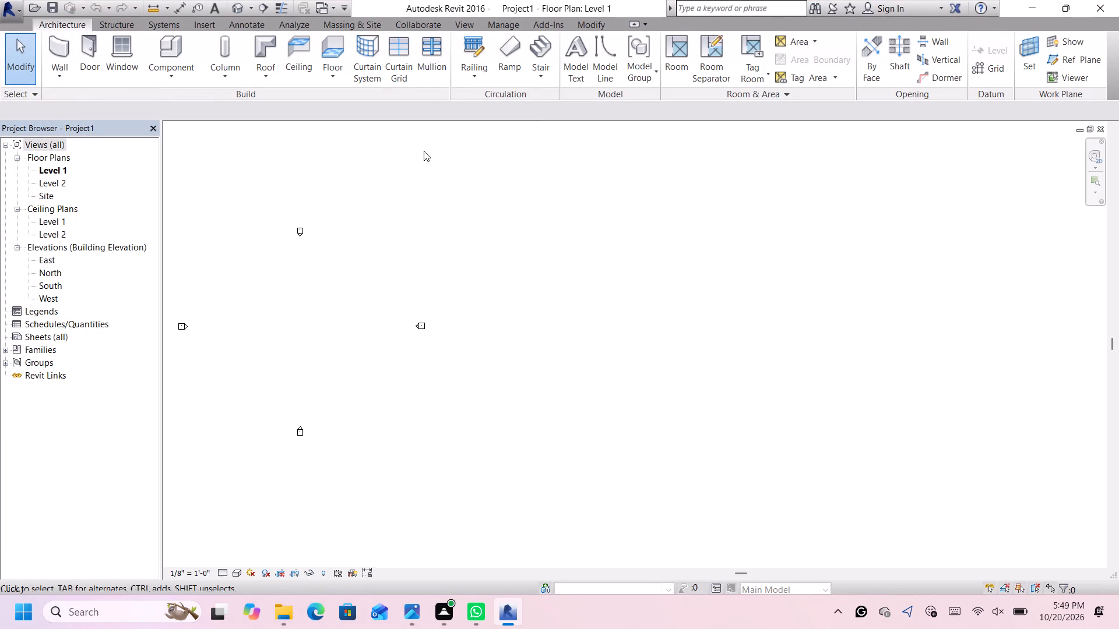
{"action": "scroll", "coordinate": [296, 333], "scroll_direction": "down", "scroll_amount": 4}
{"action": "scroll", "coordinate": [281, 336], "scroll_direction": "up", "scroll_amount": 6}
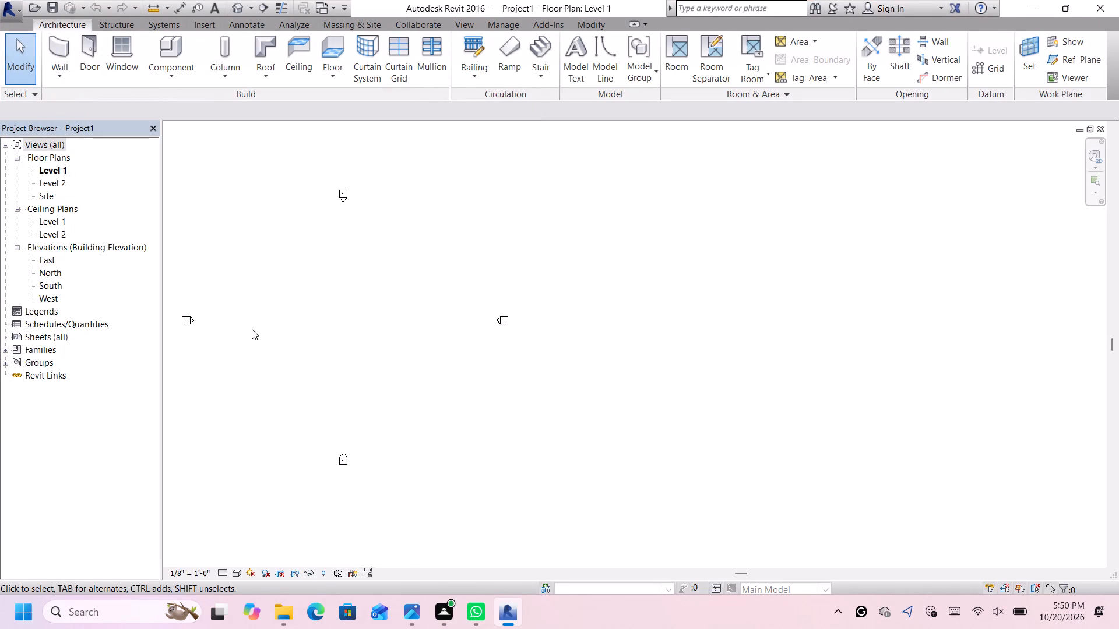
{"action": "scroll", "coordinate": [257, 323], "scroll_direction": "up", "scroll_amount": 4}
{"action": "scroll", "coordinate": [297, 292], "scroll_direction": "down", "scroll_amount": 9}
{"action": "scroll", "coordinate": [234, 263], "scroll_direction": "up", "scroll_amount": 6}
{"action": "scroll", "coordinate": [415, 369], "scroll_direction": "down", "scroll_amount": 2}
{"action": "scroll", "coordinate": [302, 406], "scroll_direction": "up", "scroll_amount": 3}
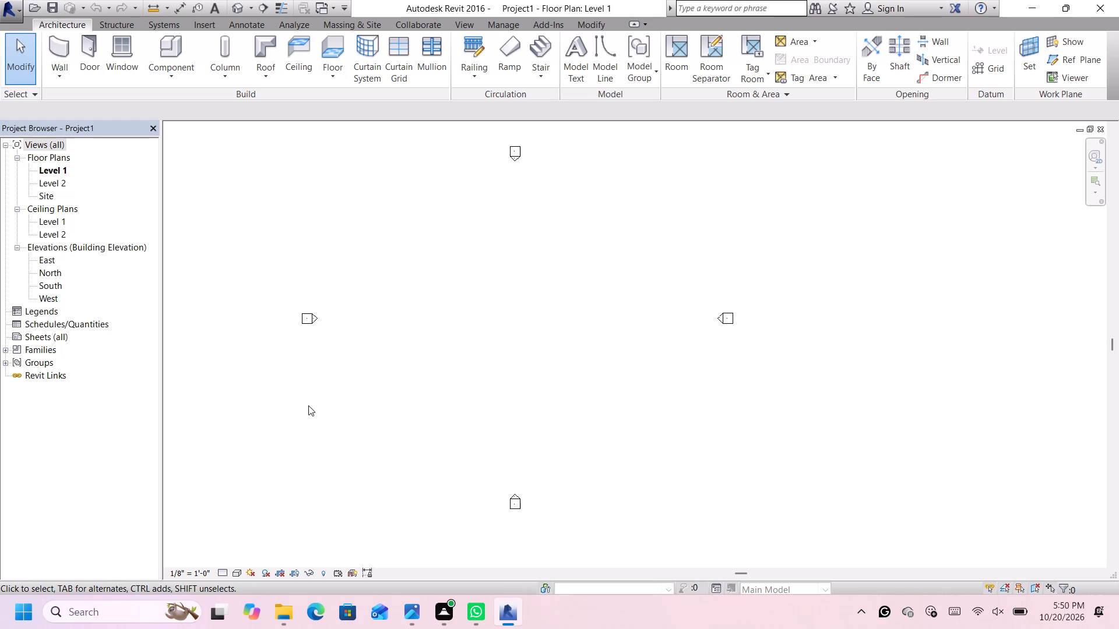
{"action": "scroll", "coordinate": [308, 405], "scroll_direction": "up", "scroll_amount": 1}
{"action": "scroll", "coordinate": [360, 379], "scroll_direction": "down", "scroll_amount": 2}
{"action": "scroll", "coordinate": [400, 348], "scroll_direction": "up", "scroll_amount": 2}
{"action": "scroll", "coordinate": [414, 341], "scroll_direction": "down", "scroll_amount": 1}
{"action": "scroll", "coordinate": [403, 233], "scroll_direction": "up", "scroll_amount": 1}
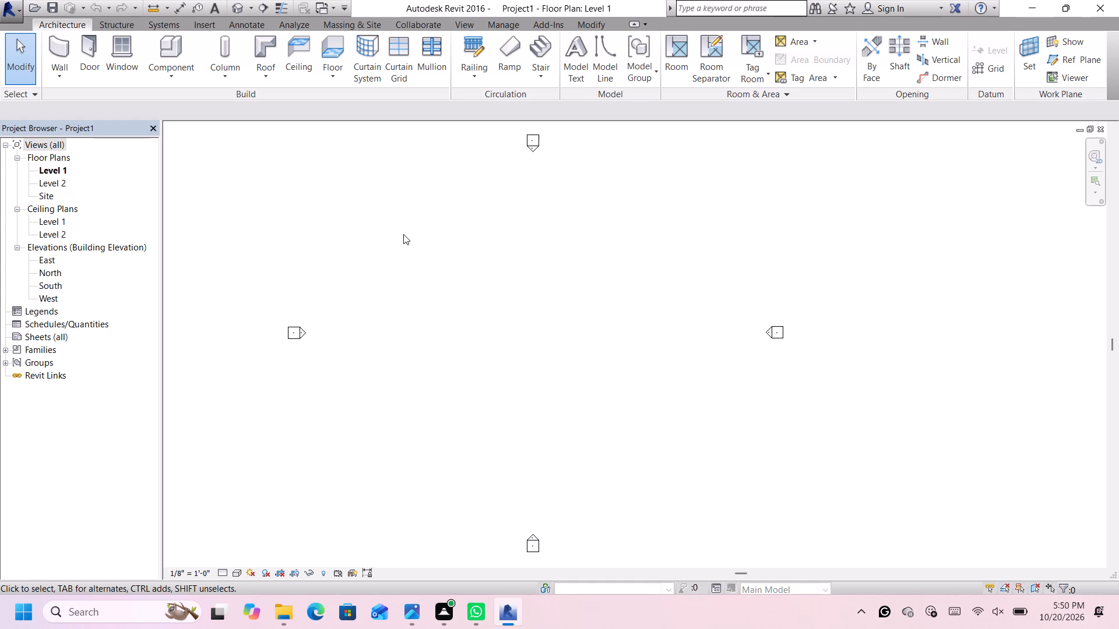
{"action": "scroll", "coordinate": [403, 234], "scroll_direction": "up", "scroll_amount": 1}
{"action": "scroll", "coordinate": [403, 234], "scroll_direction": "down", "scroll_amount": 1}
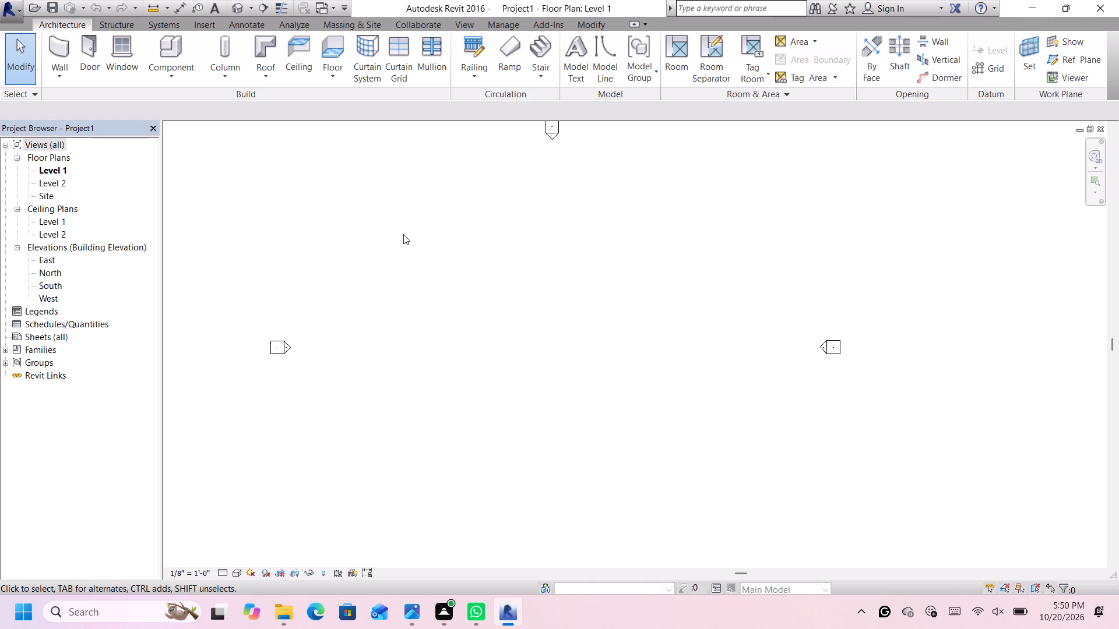
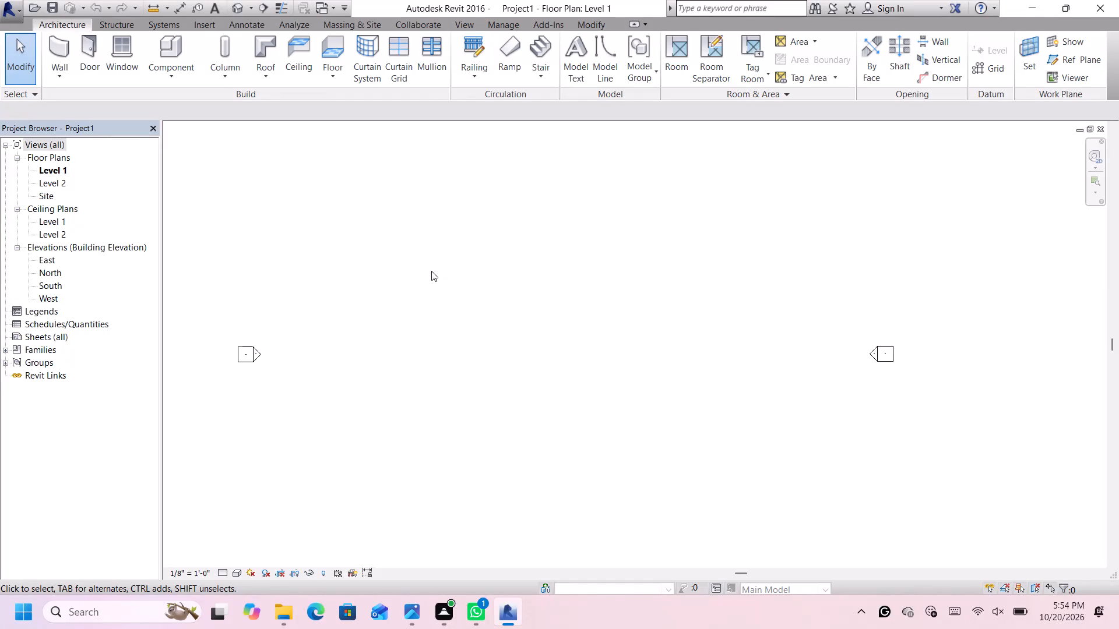
Draw a rectangular loop of walls about 116' by 60' between the elevation markers in the Level 1 plan.
{"action": "scroll", "coordinate": [431, 273], "scroll_direction": "down", "scroll_amount": 1}
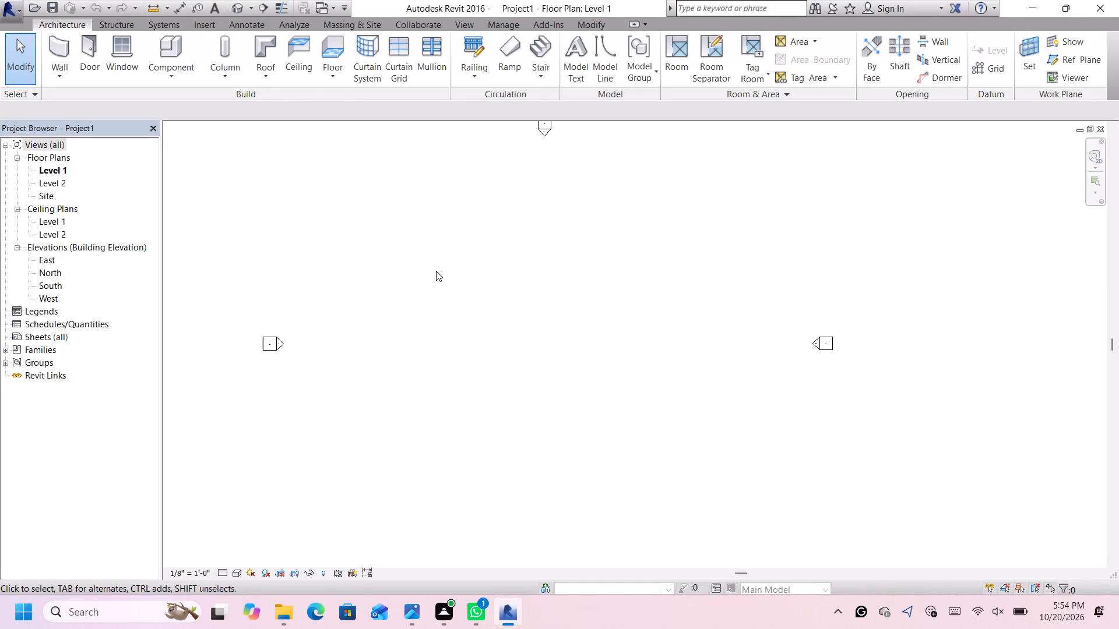
{"action": "scroll", "coordinate": [438, 268], "scroll_direction": "down", "scroll_amount": 2}
{"action": "scroll", "coordinate": [434, 255], "scroll_direction": "up", "scroll_amount": 1}
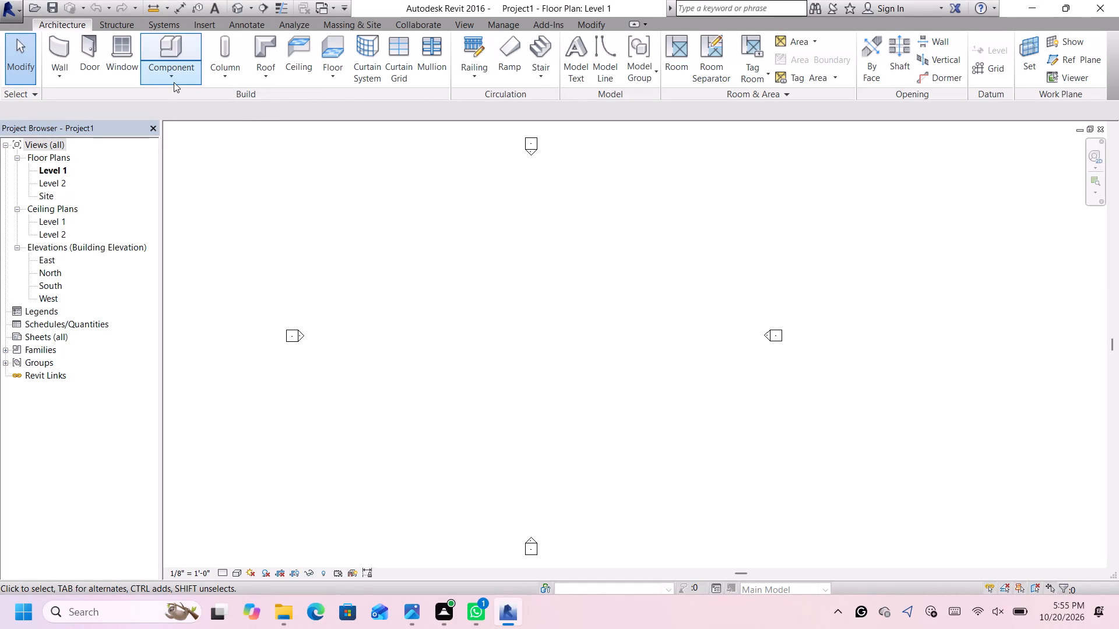
{"action": "left_click", "coordinate": [58, 51]}
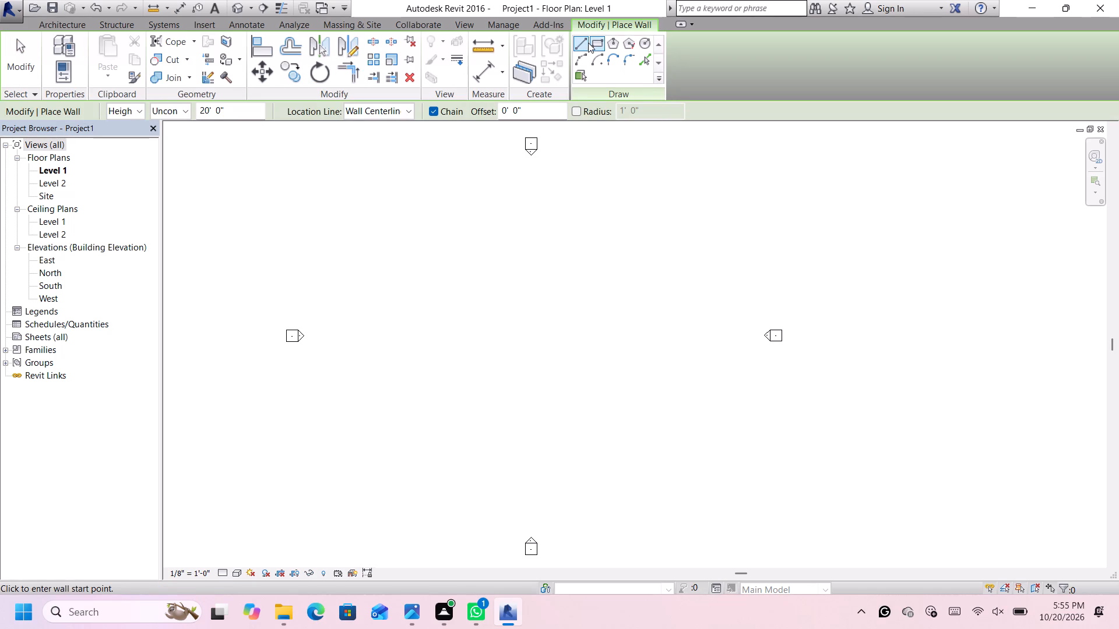
{"action": "left_click", "coordinate": [599, 45]}
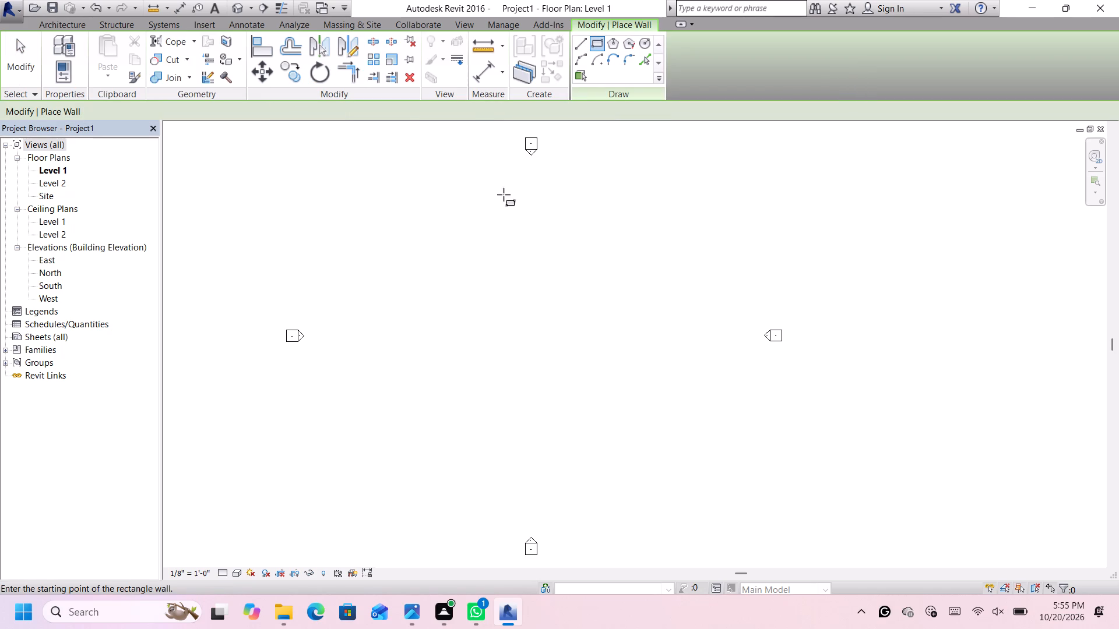
{"action": "left_click", "coordinate": [383, 412]}
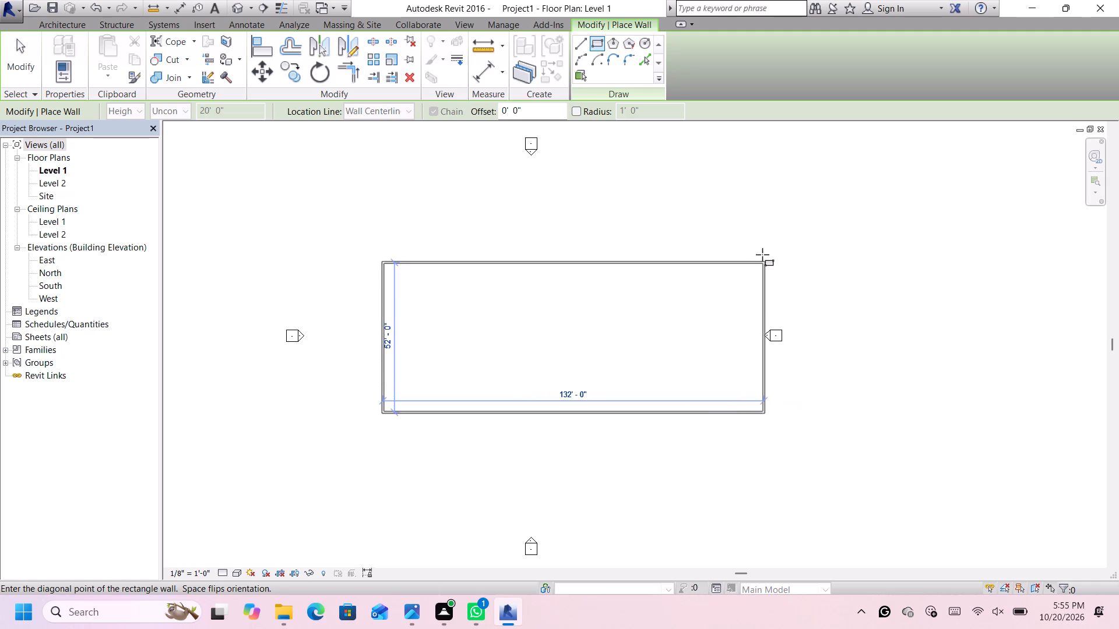
{"action": "left_click", "coordinate": [716, 236]}
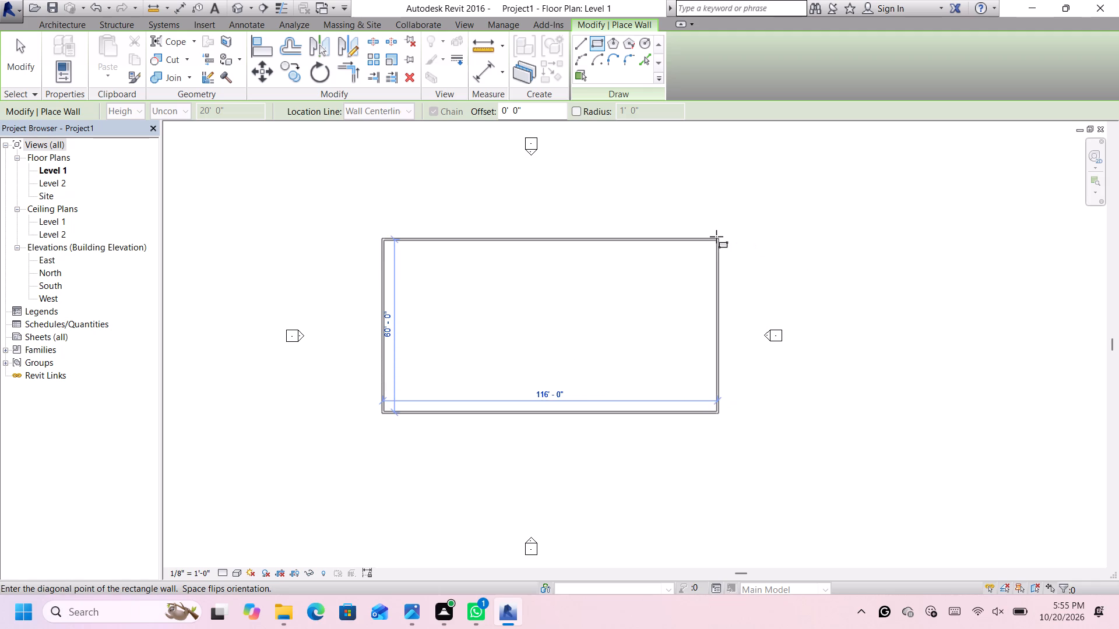
Resize the rectangular wall outline to 60' long and 40' deep using its temporary dimensions.
{"action": "scroll", "coordinate": [559, 467], "scroll_direction": "up", "scroll_amount": 4}
{"action": "left_click", "coordinate": [554, 463]}
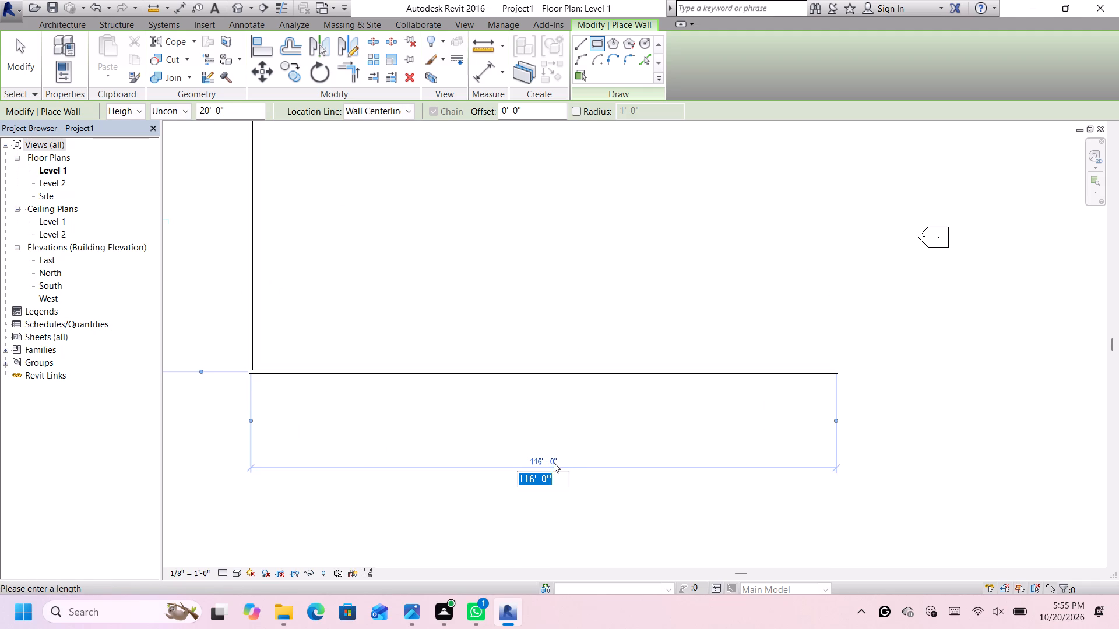
{"action": "key", "text": "BackSpace"}
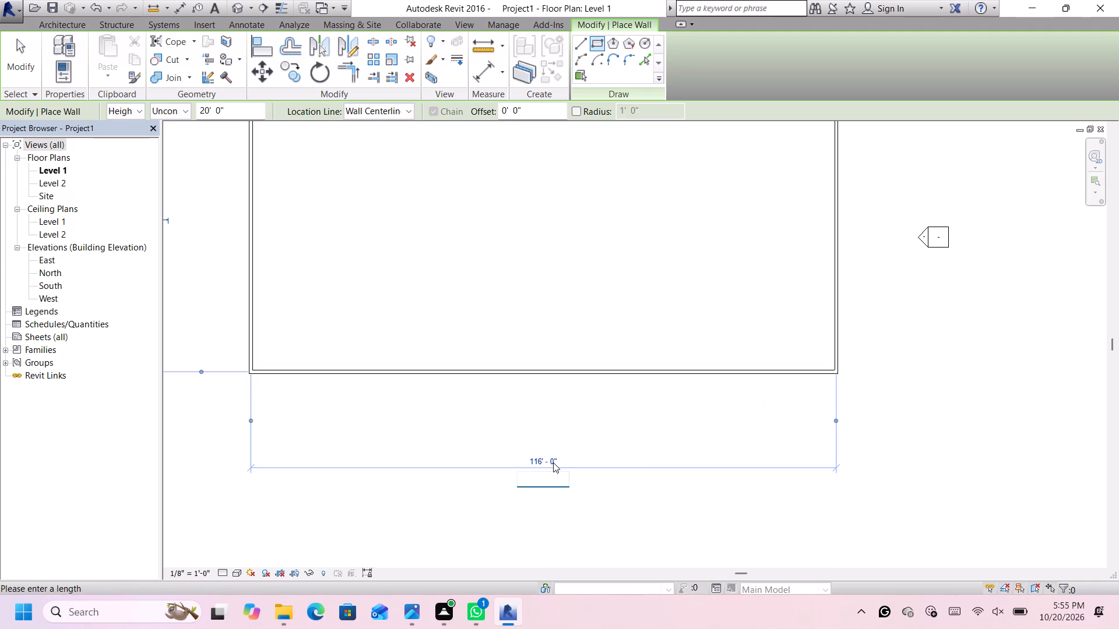
{"action": "type", "text": "60'"}
{"action": "key", "text": "Return"}
{"action": "scroll", "coordinate": [553, 462], "scroll_direction": "down", "scroll_amount": 5}
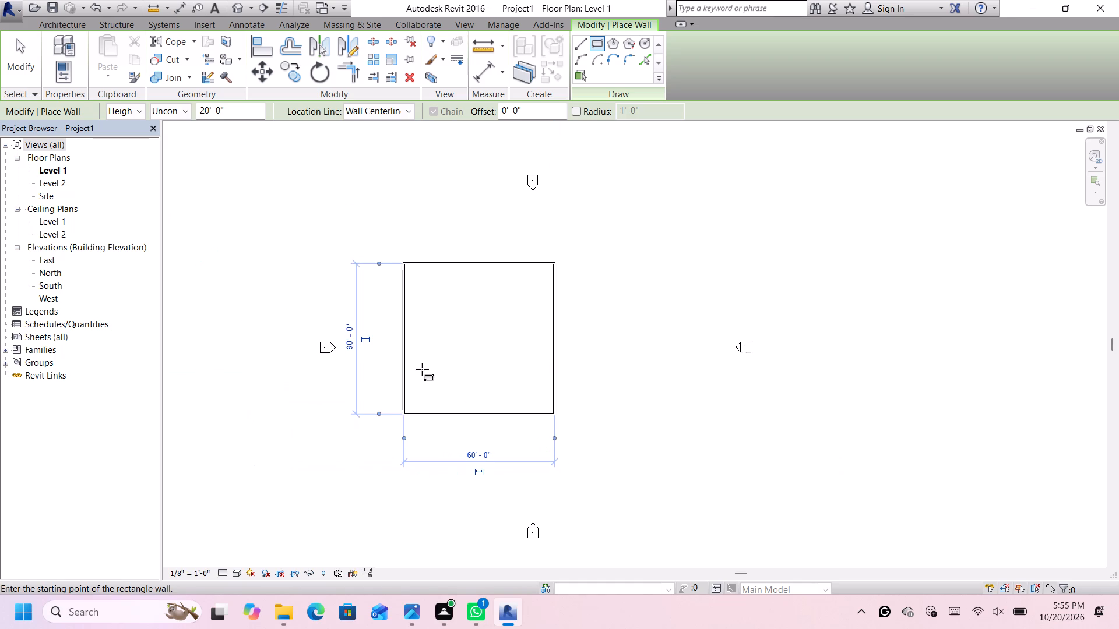
{"action": "left_click", "coordinate": [343, 333]}
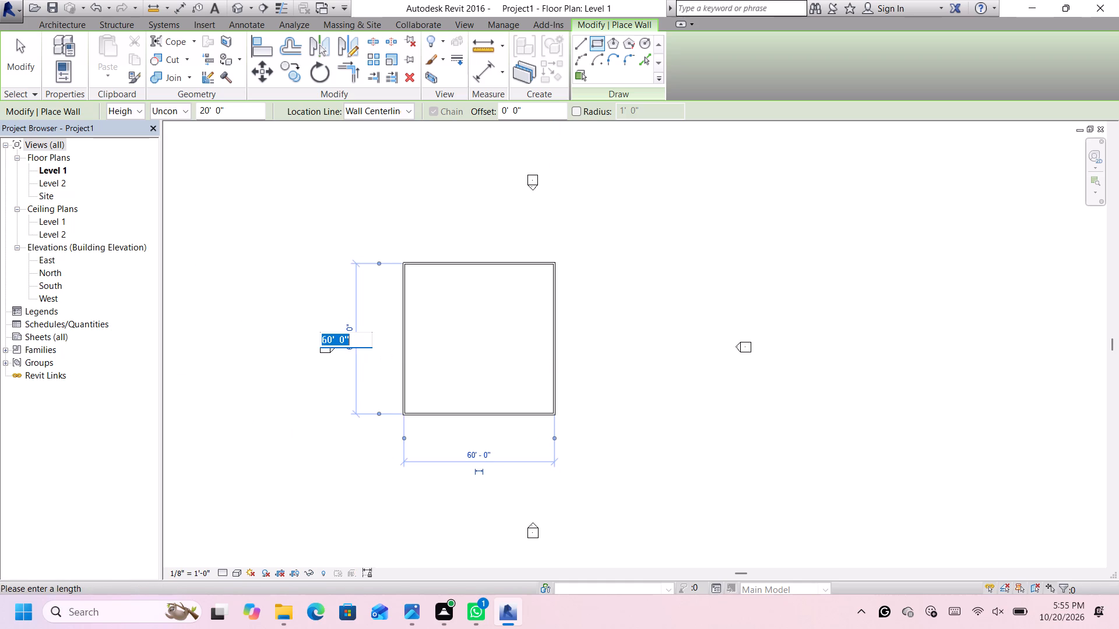
{"action": "type", "text": "40'"}
{"action": "key", "text": "Return"}
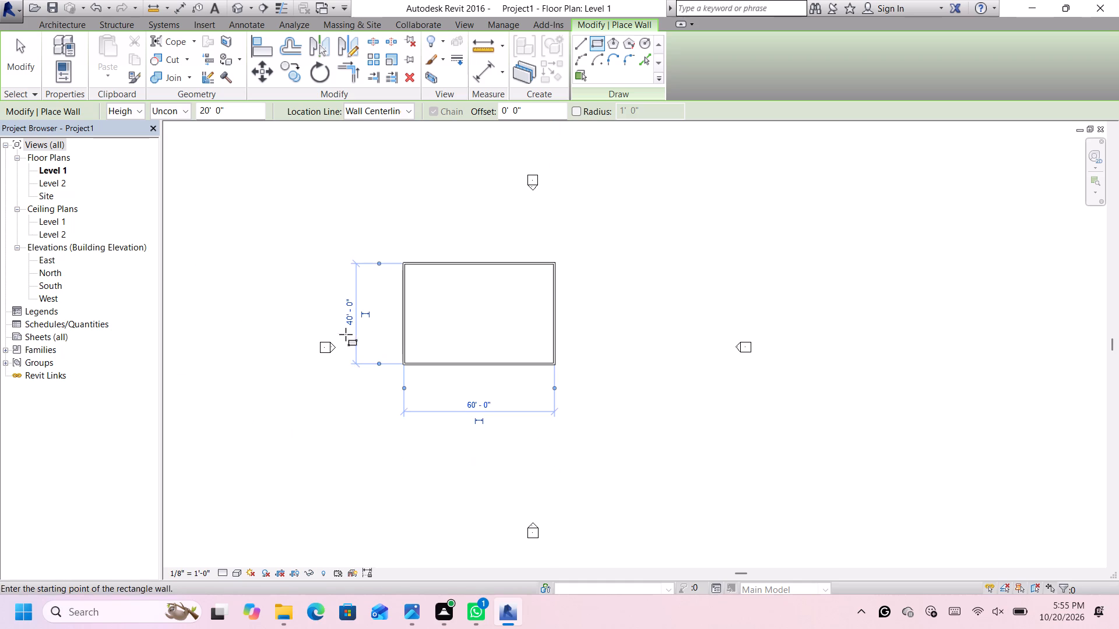
Set the Level 1 plan's visual style to Realistic.
{"action": "scroll", "coordinate": [493, 395], "scroll_direction": "down", "scroll_amount": 4}
{"action": "scroll", "coordinate": [492, 395], "scroll_direction": "up", "scroll_amount": 6}
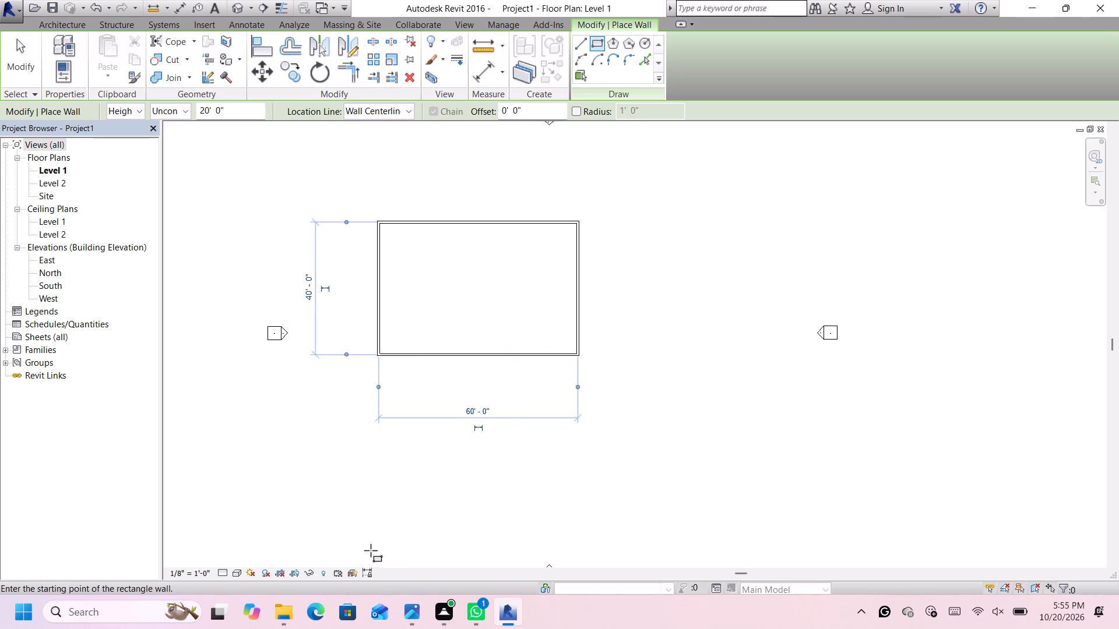
{"action": "left_click", "coordinate": [239, 574]}
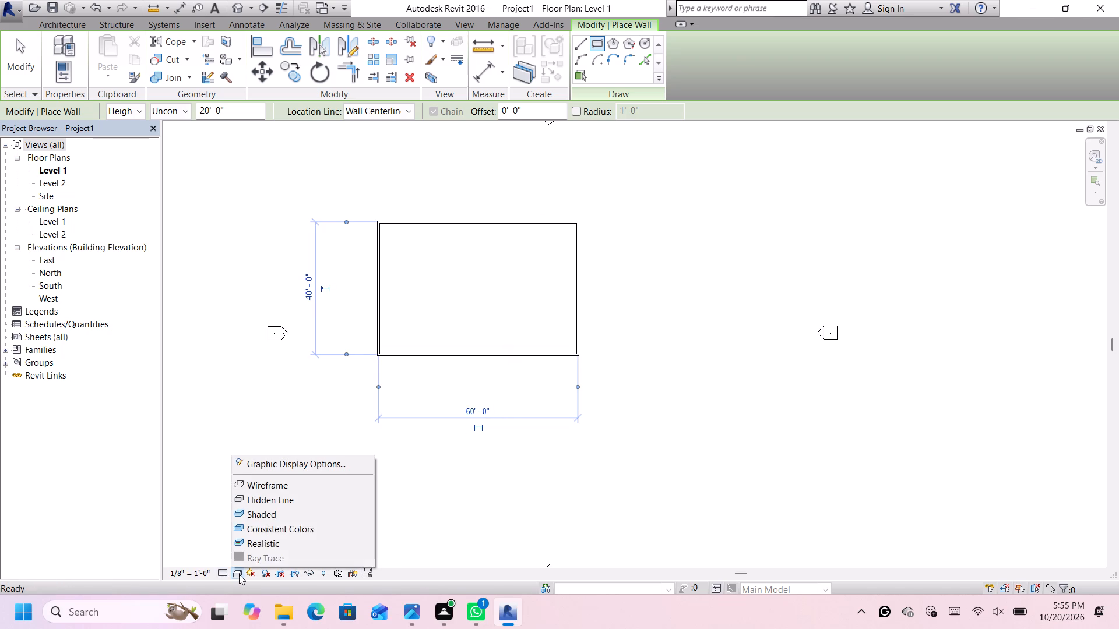
{"action": "left_click", "coordinate": [285, 540]}
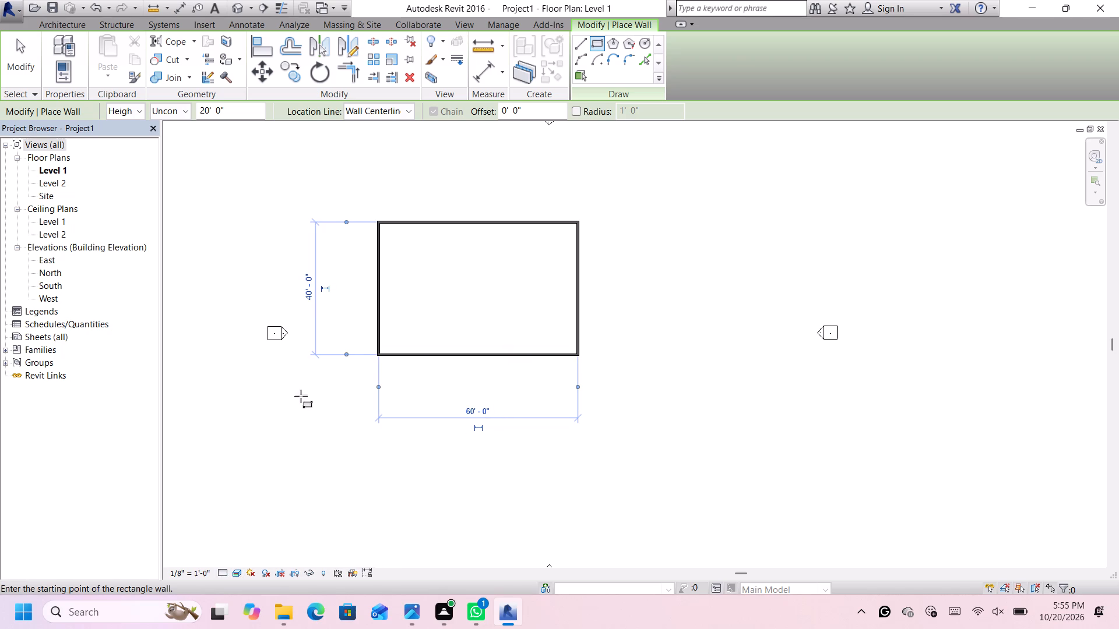
Open the default 3D view of the walls and set its visual style to Realistic.
{"action": "left_click", "coordinate": [237, 9]}
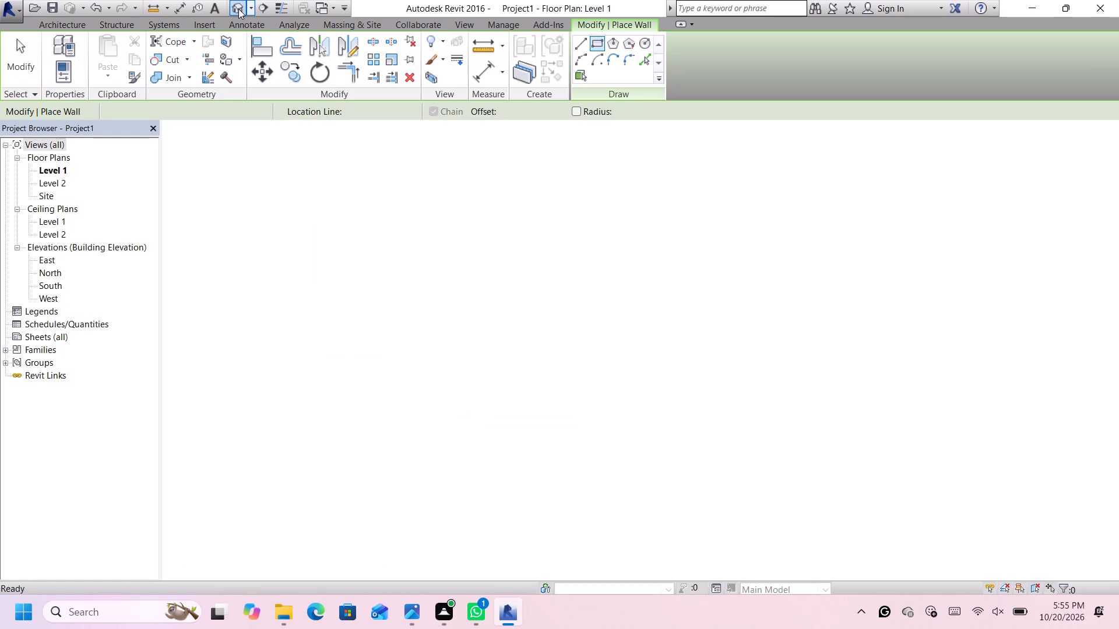
{"action": "scroll", "coordinate": [670, 305], "scroll_direction": "down", "scroll_amount": 6}
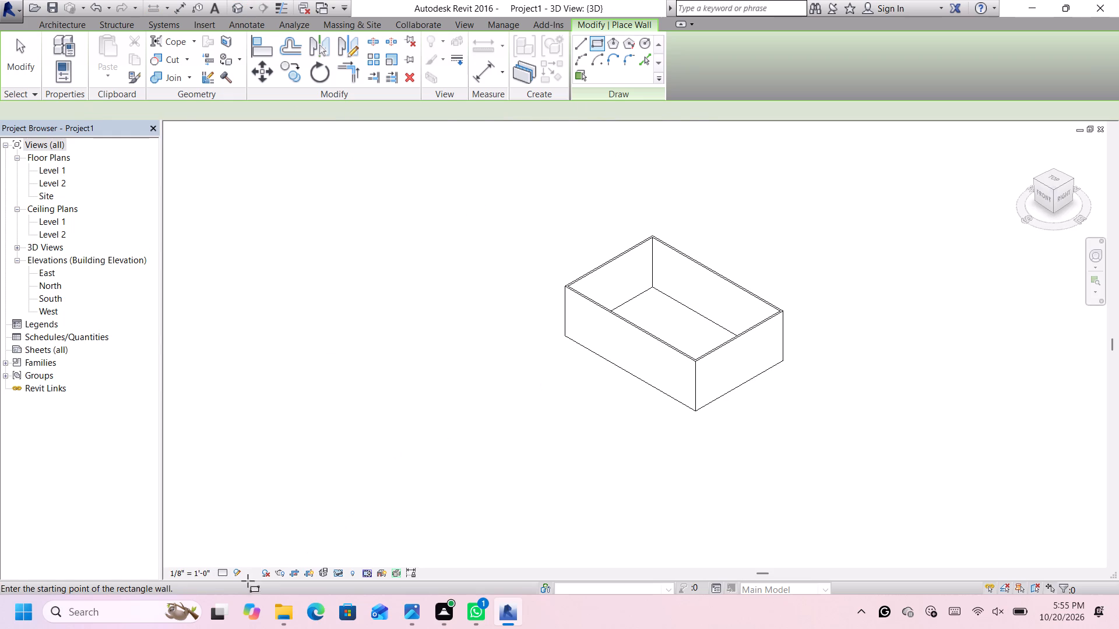
{"action": "scroll", "coordinate": [246, 589], "scroll_direction": "up", "scroll_amount": 3}
{"action": "left_click", "coordinate": [235, 571]}
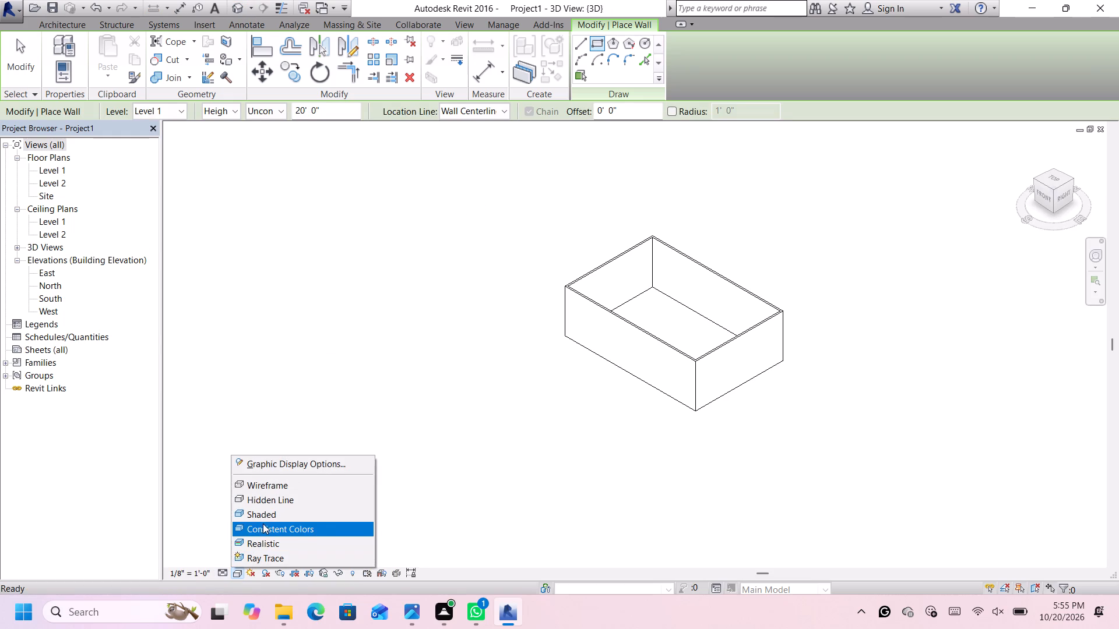
{"action": "left_click", "coordinate": [273, 544]}
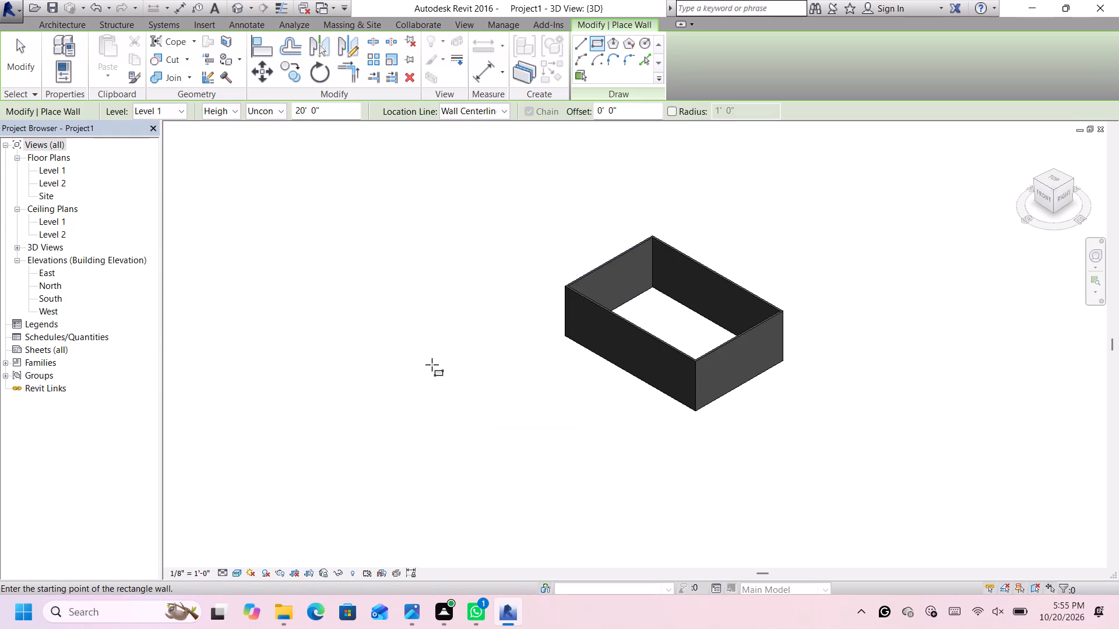
{"action": "scroll", "coordinate": [481, 349], "scroll_direction": "up", "scroll_amount": 1}
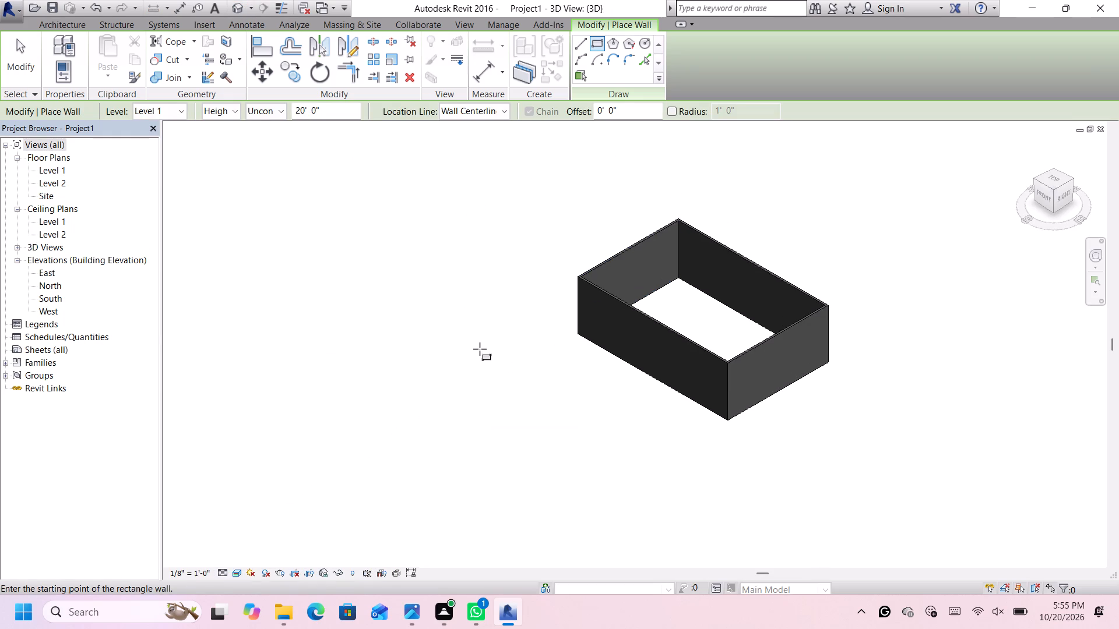
Start saving the project and browse from Desktop through synbiosis solutions and civil dwg 2 to the "This is a Proposed Eight Units Apartments of Two" folder.
{"action": "key", "text": "ctrl+s"}
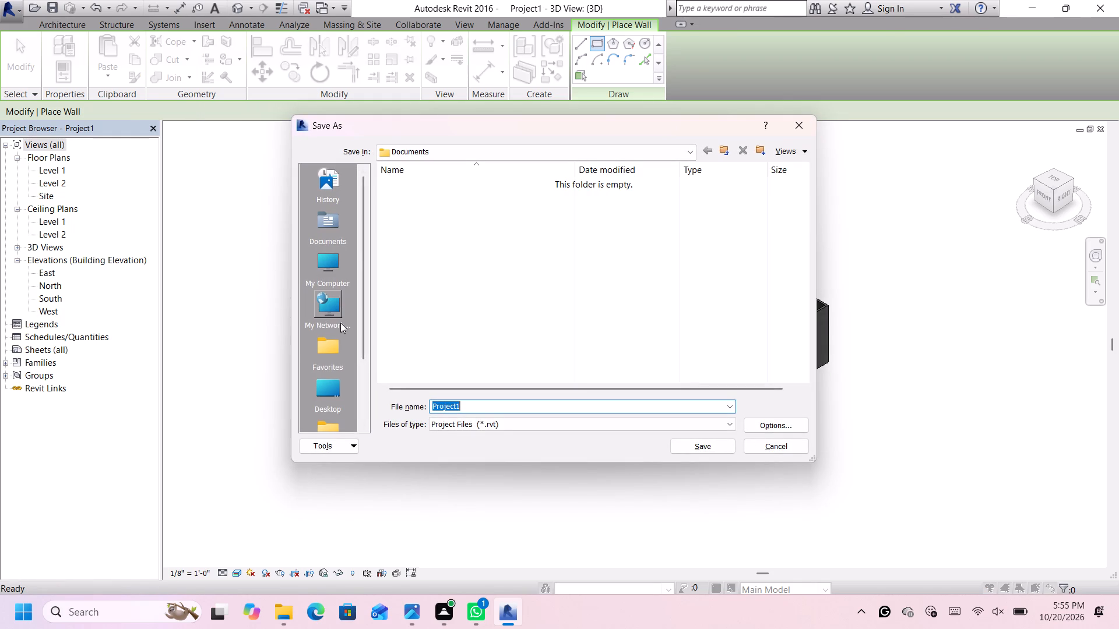
{"action": "double_click", "coordinate": [331, 396]}
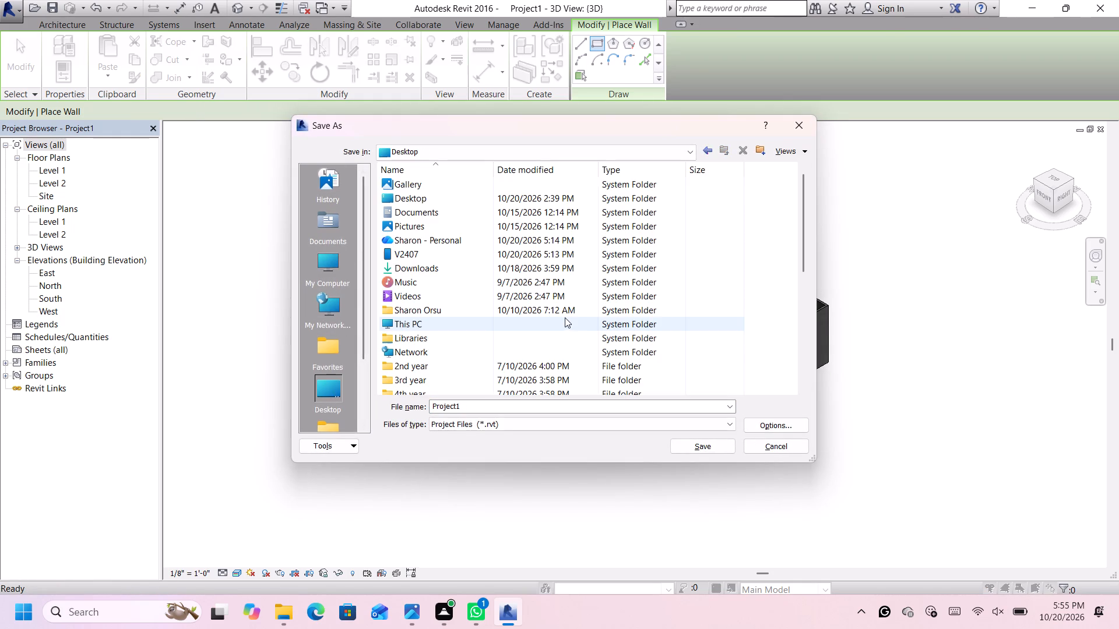
{"action": "scroll", "coordinate": [560, 331], "scroll_direction": "down", "scroll_amount": 5}
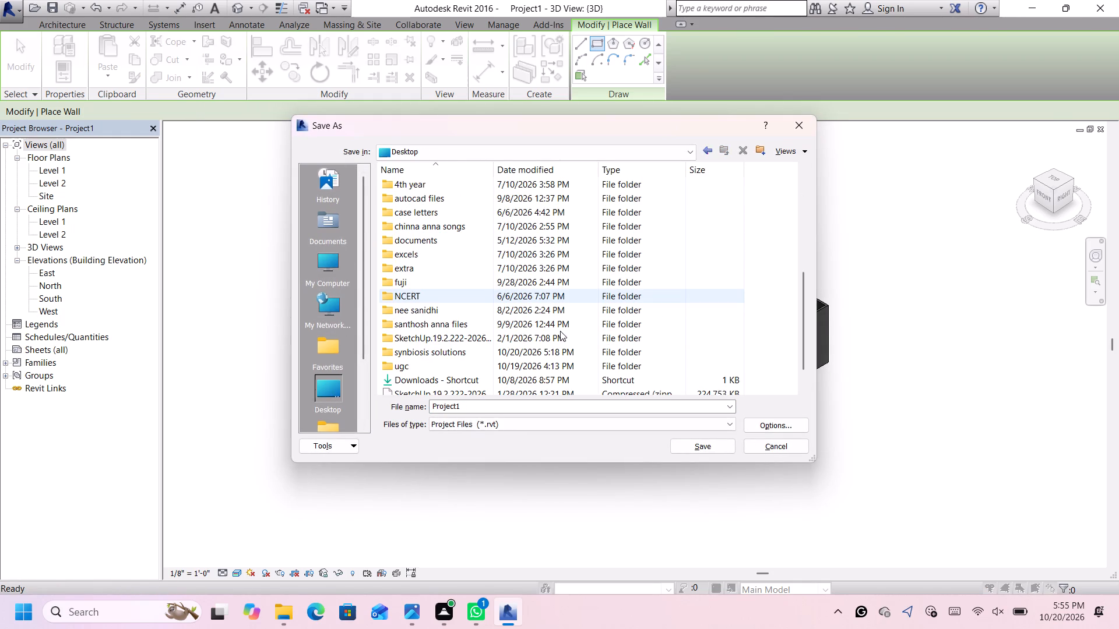
{"action": "scroll", "coordinate": [561, 327], "scroll_direction": "down", "scroll_amount": 2}
{"action": "double_click", "coordinate": [560, 323]}
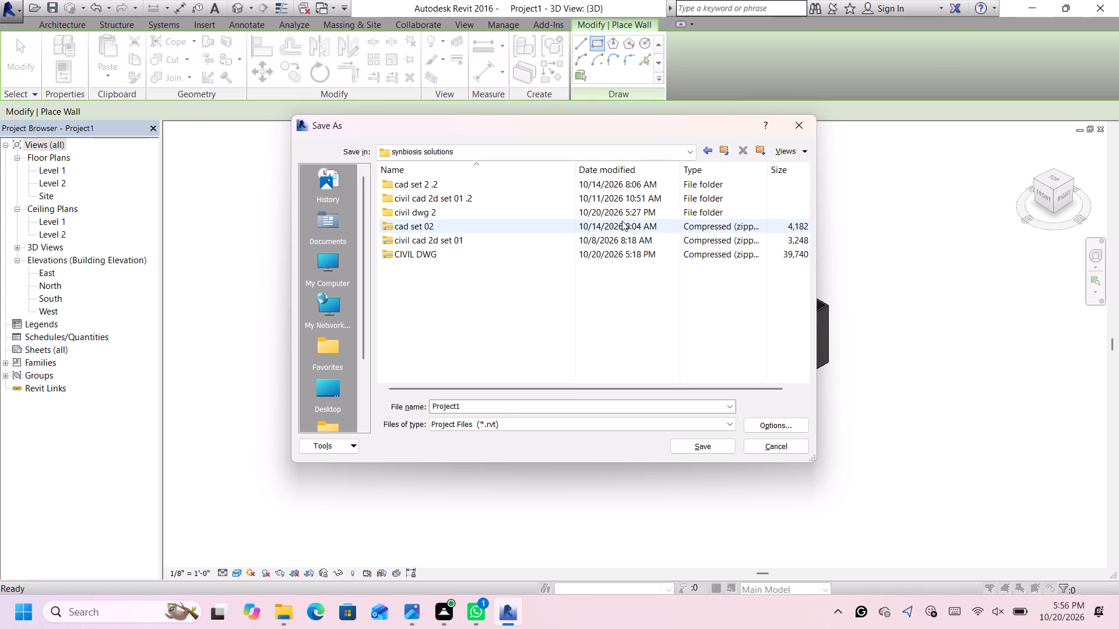
{"action": "double_click", "coordinate": [628, 213]}
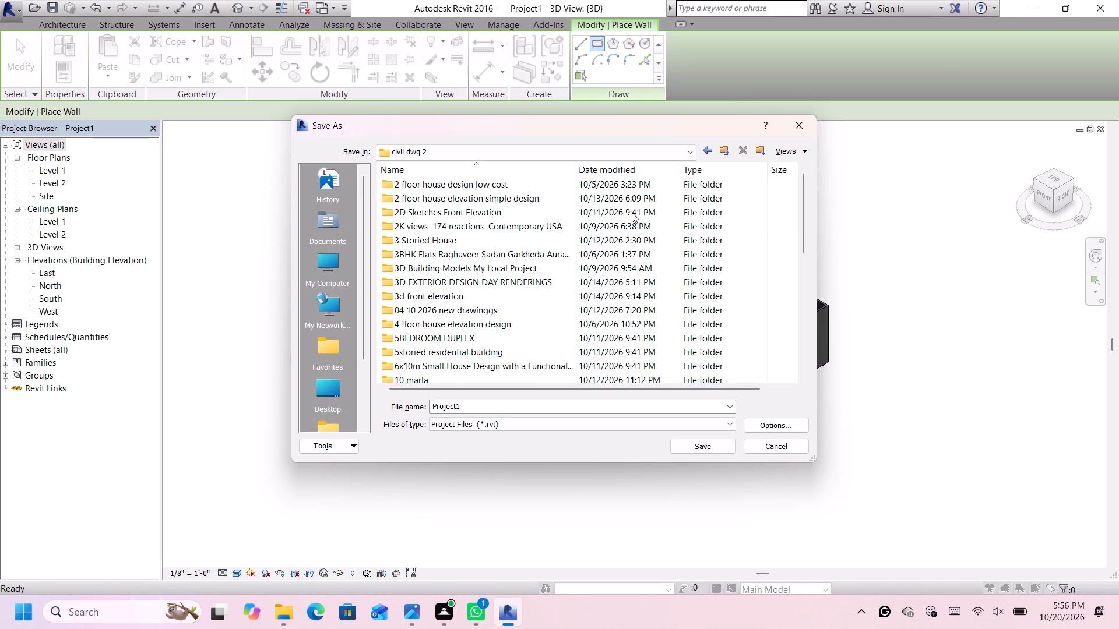
{"action": "scroll", "coordinate": [585, 263], "scroll_direction": "down", "scroll_amount": 5}
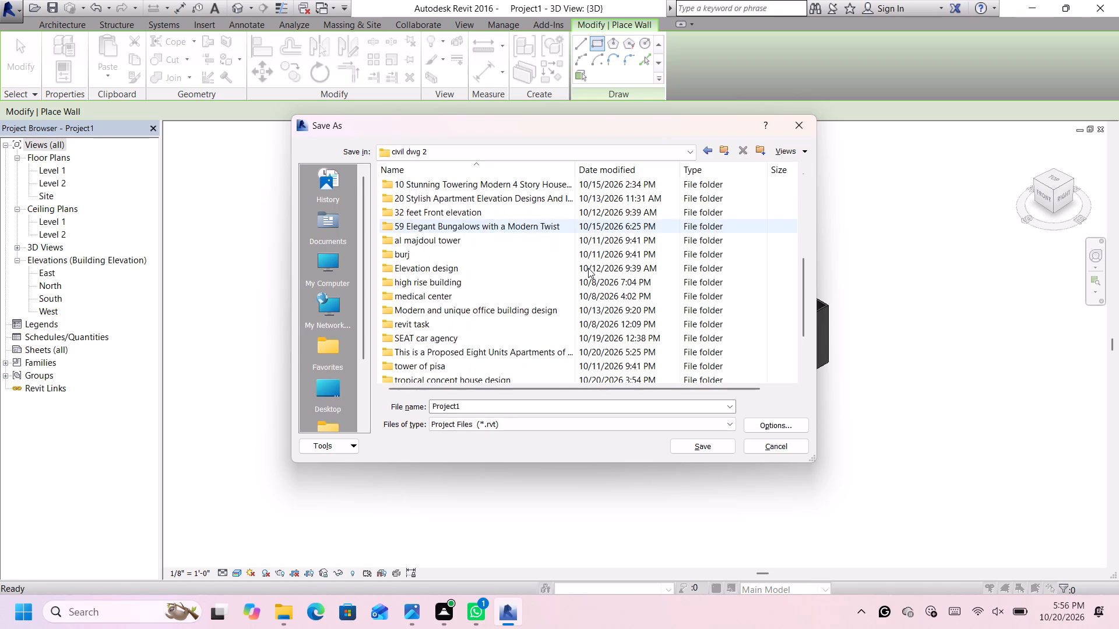
{"action": "scroll", "coordinate": [588, 268], "scroll_direction": "down", "scroll_amount": 4}
{"action": "double_click", "coordinate": [552, 263]}
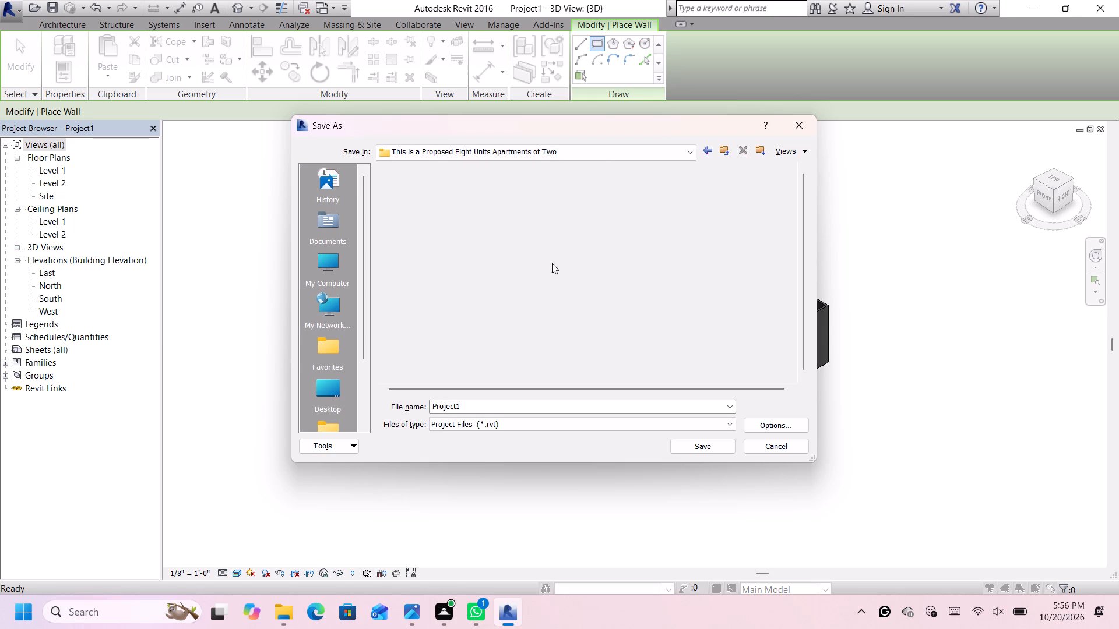
Name the project file "This is a Proposed Eight Units Apartments of Two", without the .jpg ending, and save it.
{"action": "left_click", "coordinate": [558, 405]}
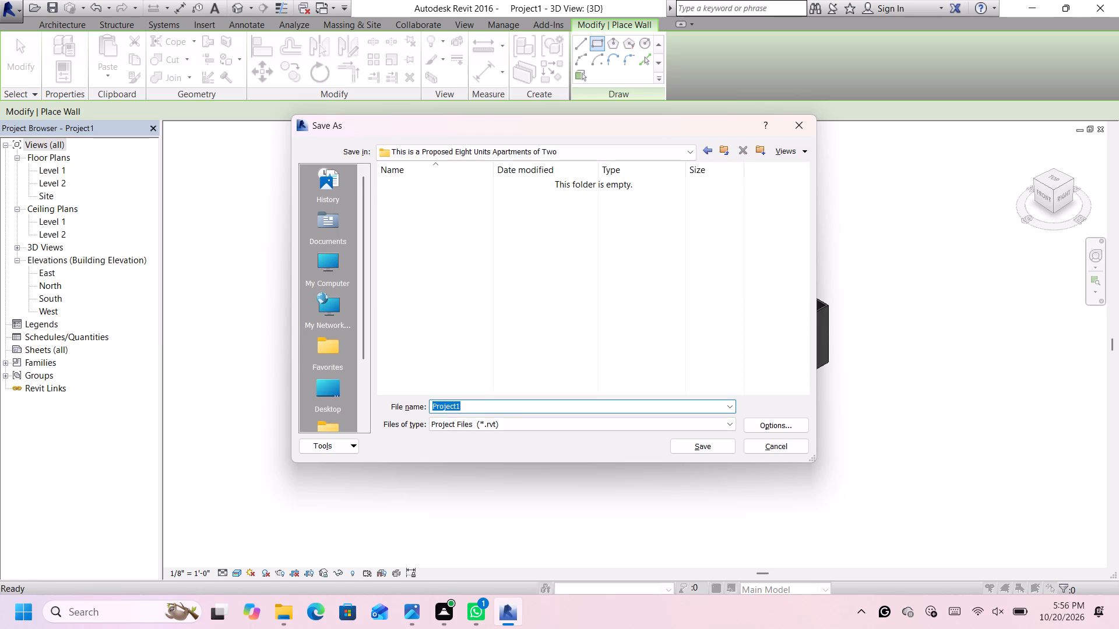
{"action": "key", "text": "BackSpace"}
{"action": "type", "text": "thi"}
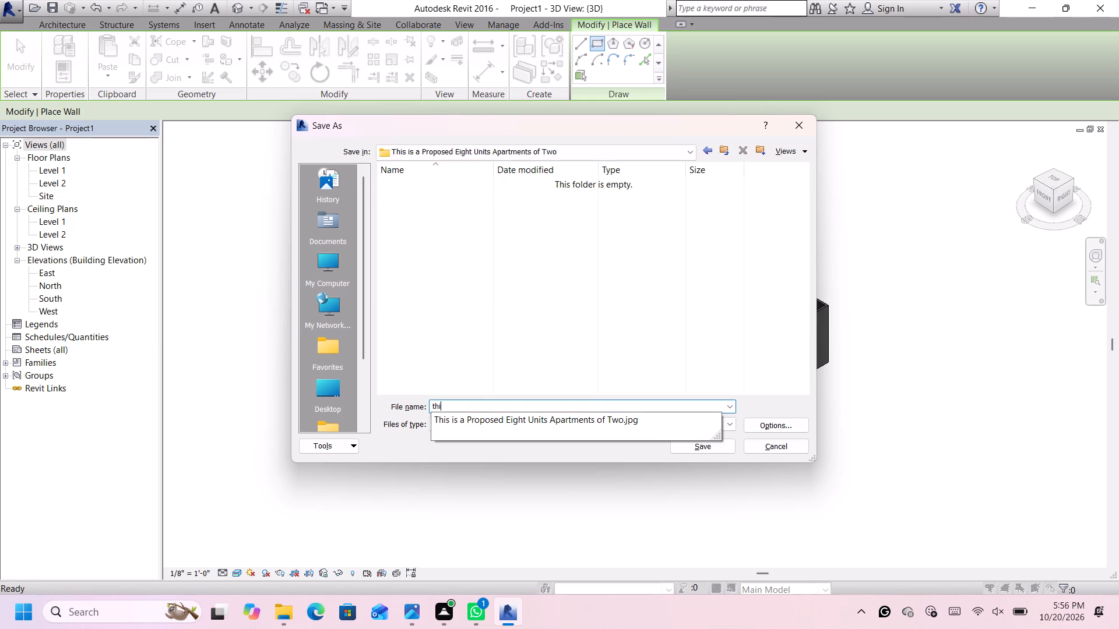
{"action": "left_click", "coordinate": [557, 420]}
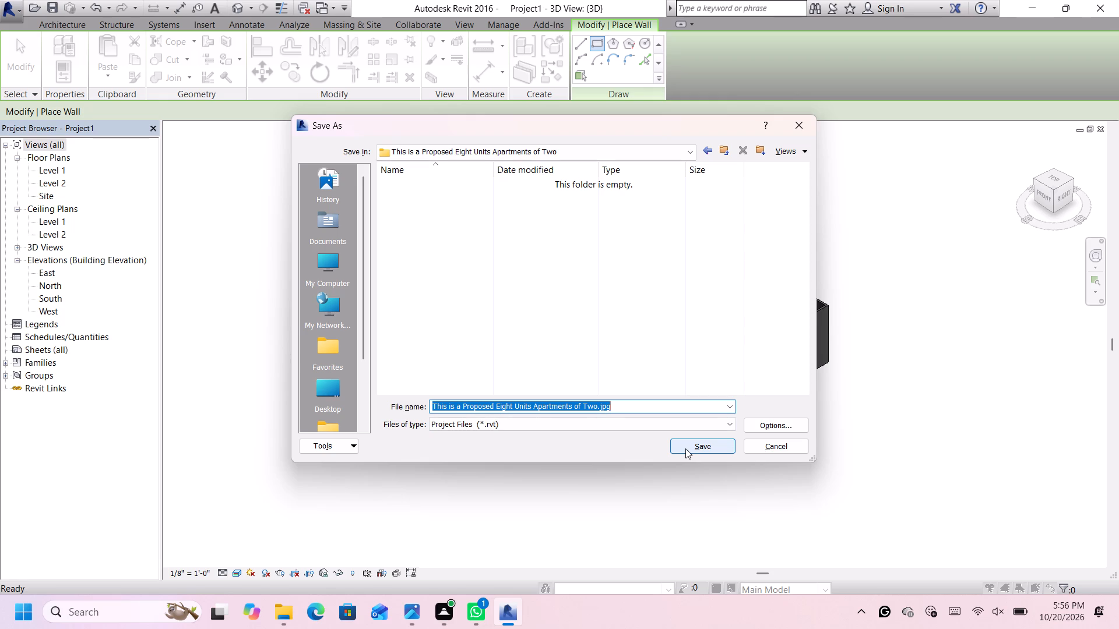
{"action": "left_click", "coordinate": [666, 406]}
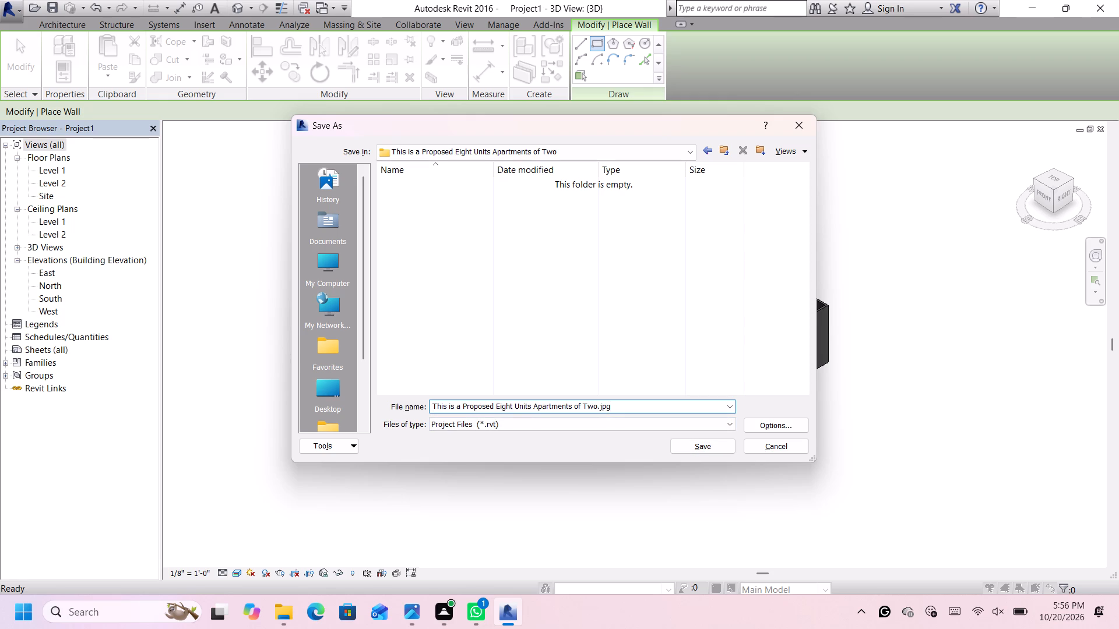
{"action": "key", "text": "BackSpace"}
{"action": "key", "text": "BackSpace"}
{"action": "key", "text": "BackSpace"}
{"action": "key", "text": "BackSpace"}
{"action": "key", "text": "BackSpace"}
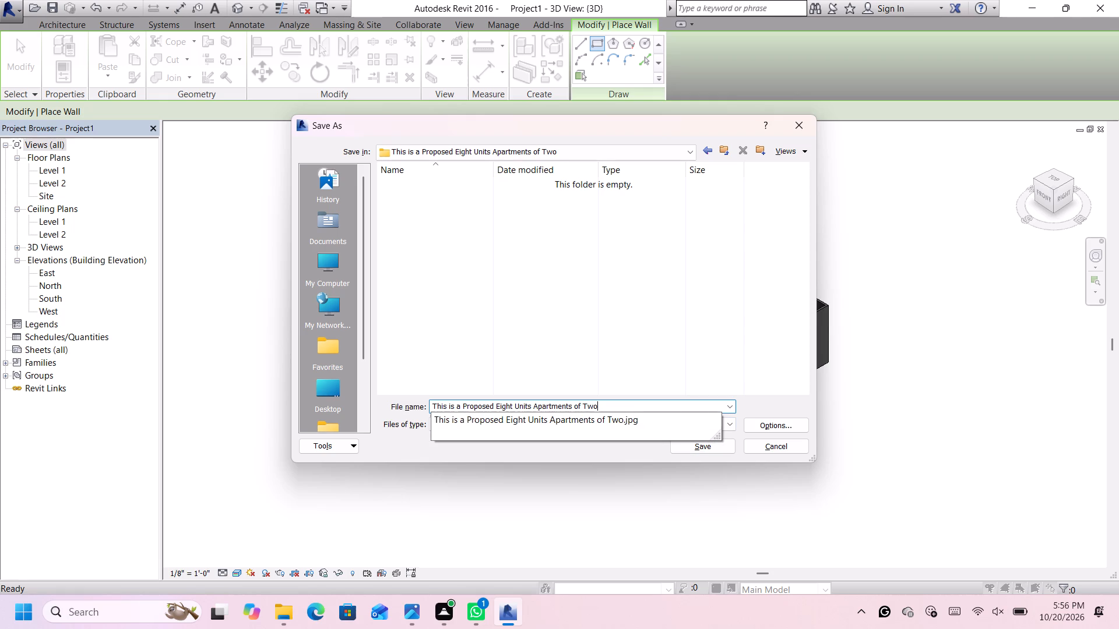
{"action": "left_click", "coordinate": [681, 447]}
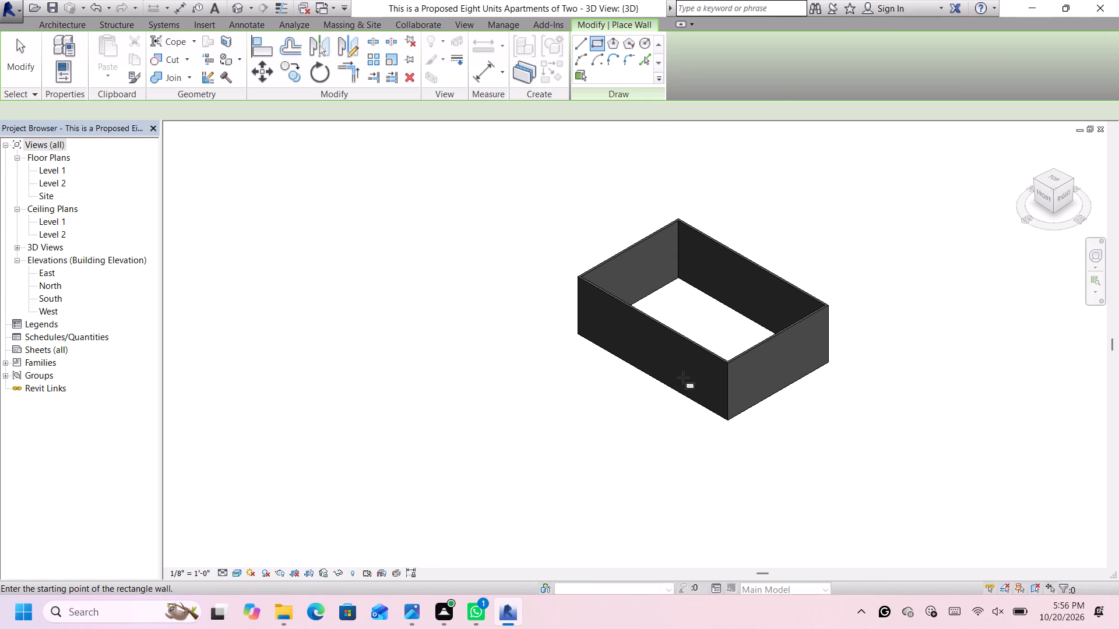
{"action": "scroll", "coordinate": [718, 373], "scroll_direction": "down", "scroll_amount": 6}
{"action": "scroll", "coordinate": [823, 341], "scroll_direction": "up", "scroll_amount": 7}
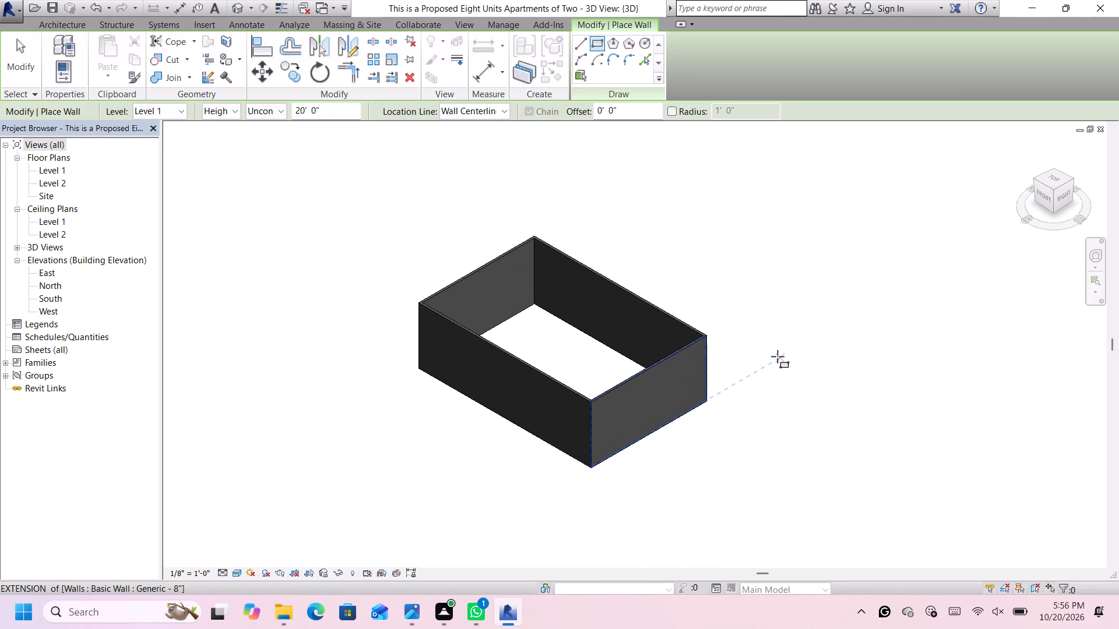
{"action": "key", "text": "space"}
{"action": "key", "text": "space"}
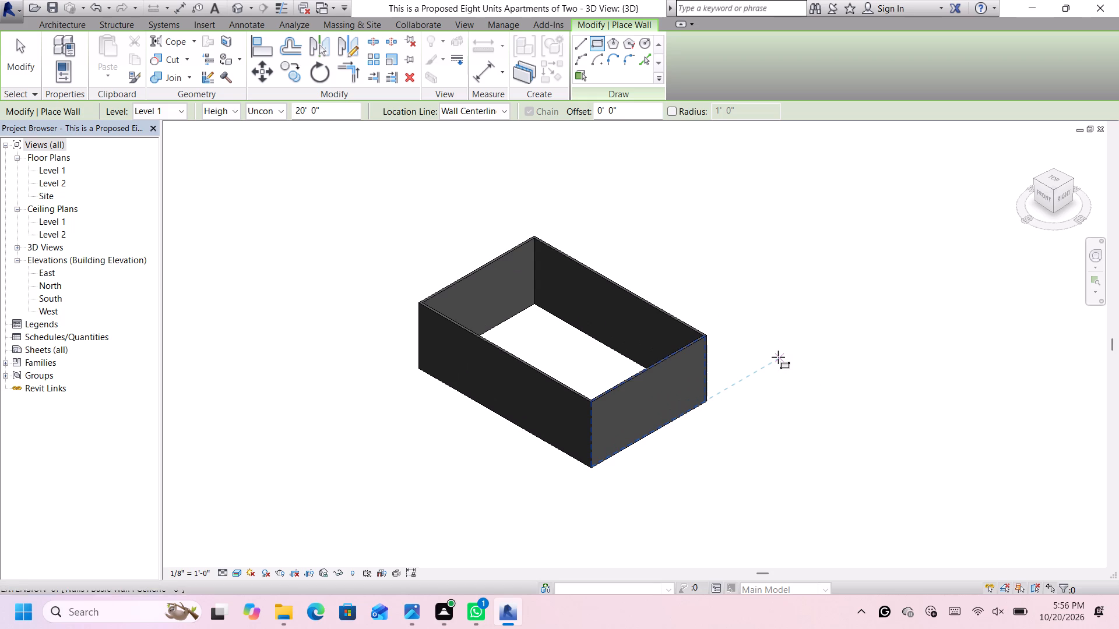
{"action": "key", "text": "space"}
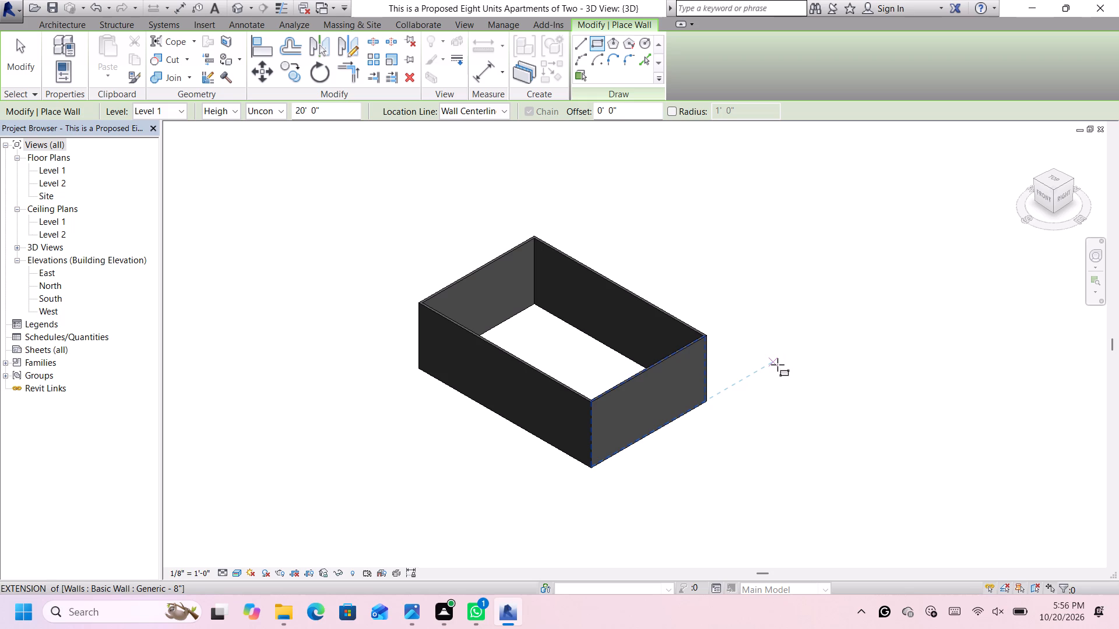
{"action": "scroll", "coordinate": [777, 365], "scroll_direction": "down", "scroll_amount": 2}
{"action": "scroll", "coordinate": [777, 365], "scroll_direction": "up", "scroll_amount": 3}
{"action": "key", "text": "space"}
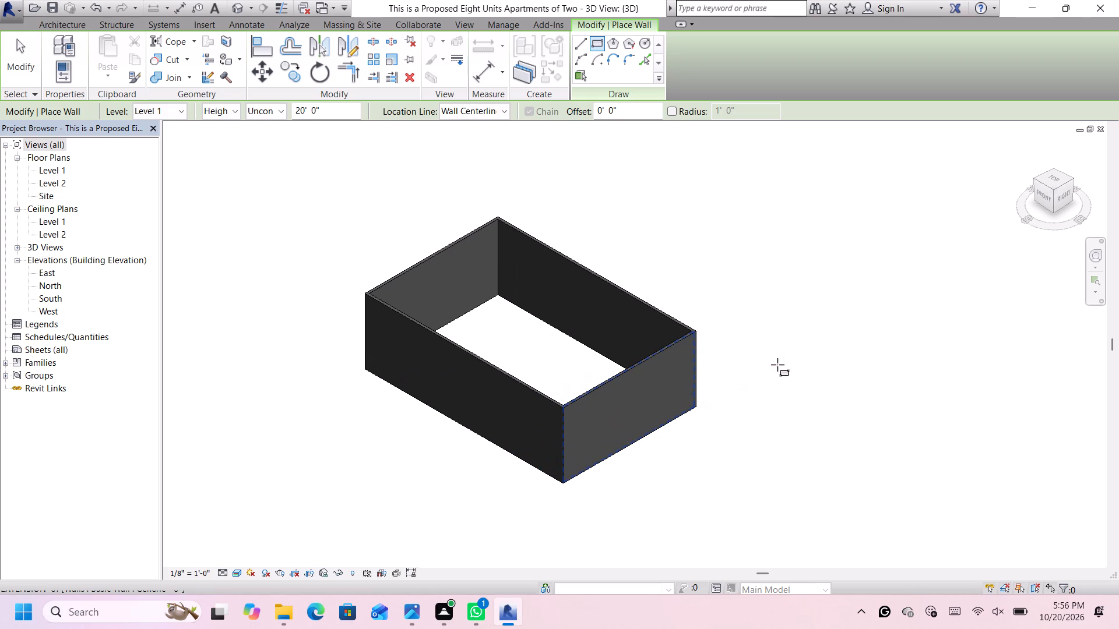
Leave wall placement and change the 60' front wall's type to Generic - 12" through its properties.
{"action": "key", "text": "Escape"}
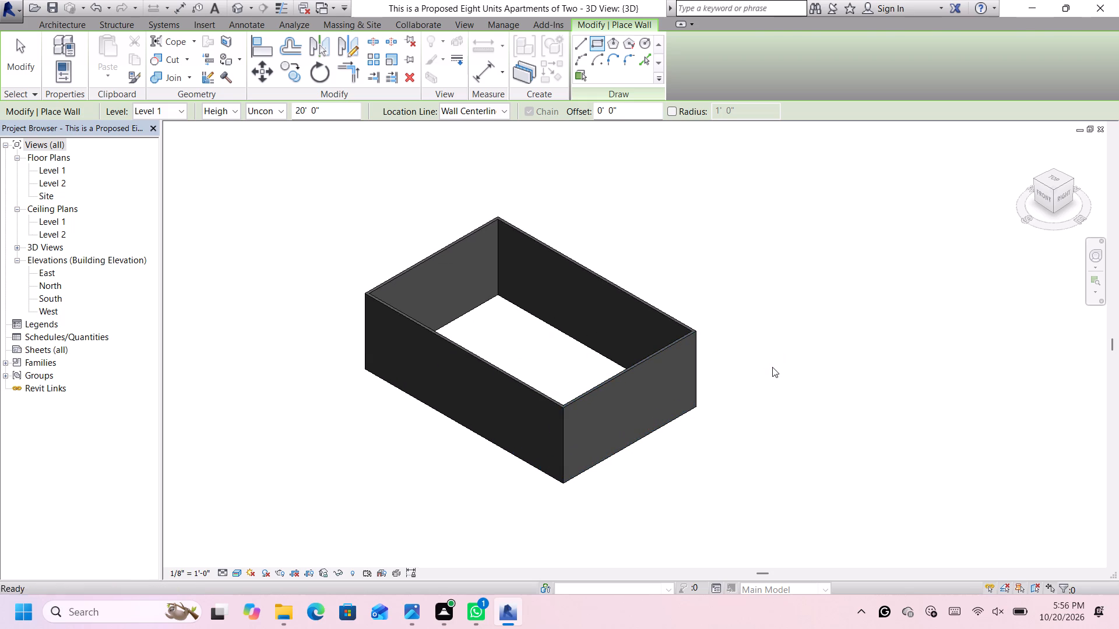
{"action": "scroll", "coordinate": [572, 362], "scroll_direction": "down", "scroll_amount": 4}
{"action": "scroll", "coordinate": [865, 344], "scroll_direction": "up", "scroll_amount": 3}
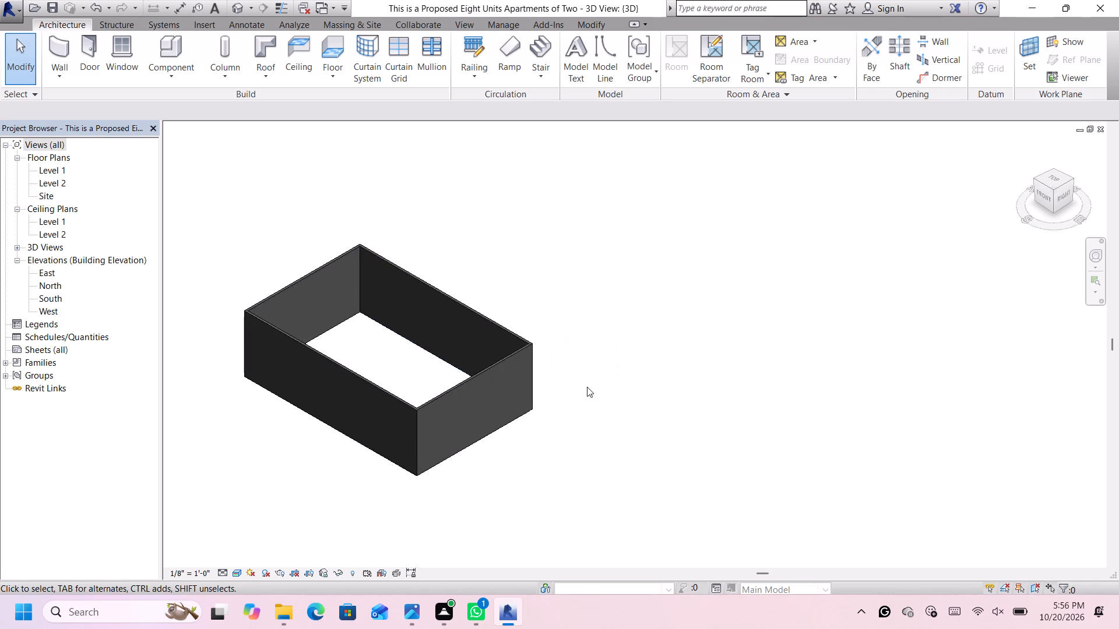
{"action": "scroll", "coordinate": [587, 387], "scroll_direction": "down", "scroll_amount": 5}
{"action": "scroll", "coordinate": [297, 331], "scroll_direction": "up", "scroll_amount": 7}
{"action": "scroll", "coordinate": [434, 335], "scroll_direction": "down", "scroll_amount": 5}
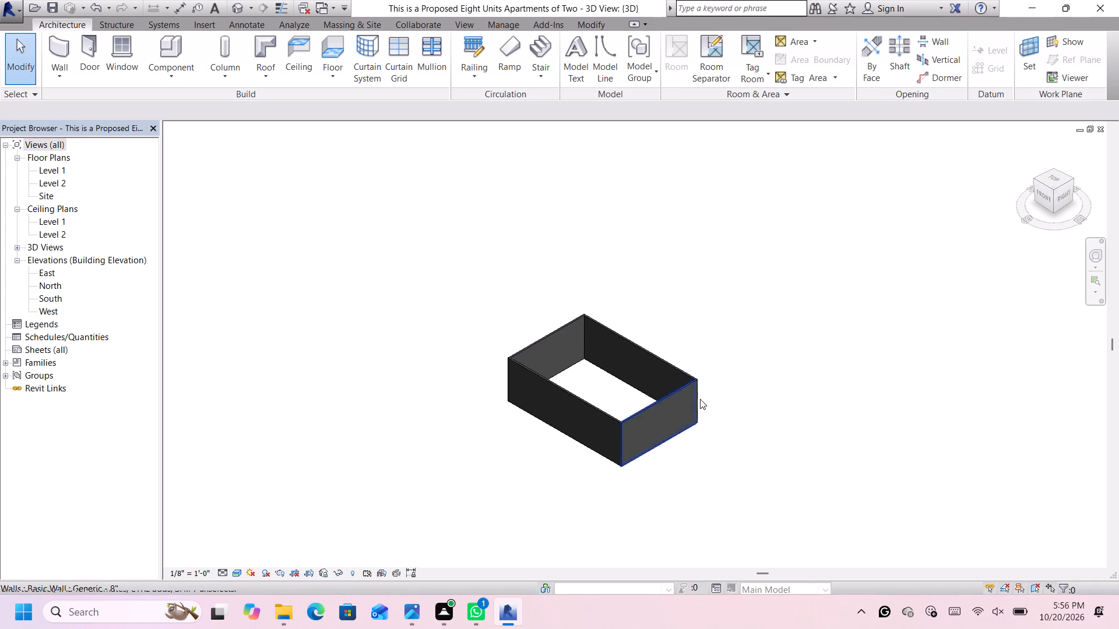
{"action": "scroll", "coordinate": [715, 403], "scroll_direction": "up", "scroll_amount": 2}
{"action": "middle_click_drag", "start_coordinate": [727, 405], "coordinate": [955, 345]}
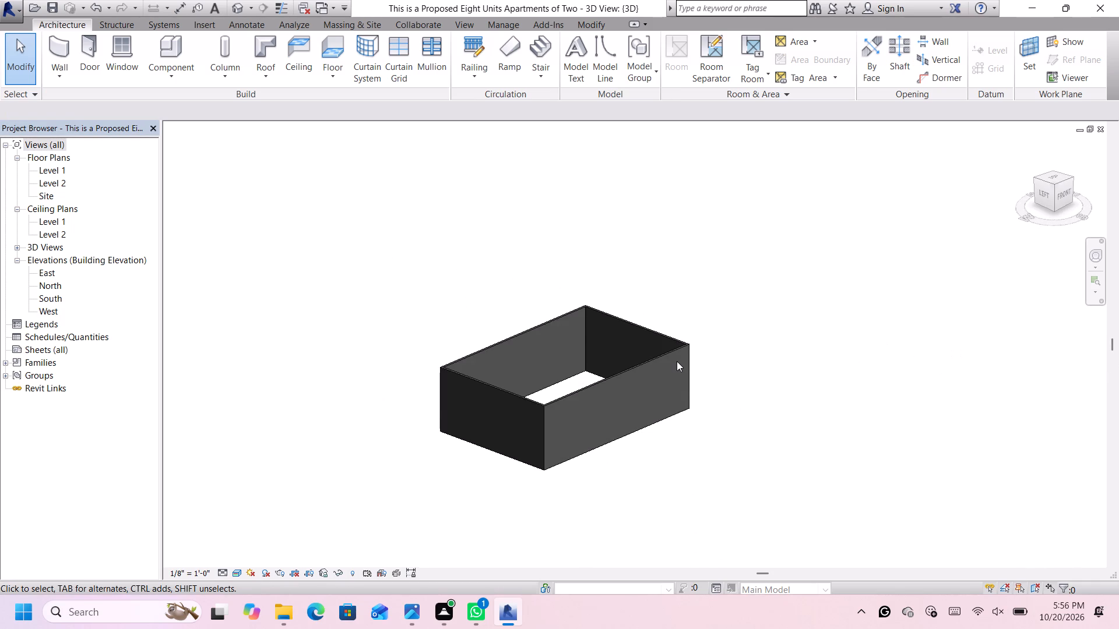
{"action": "scroll", "coordinate": [659, 369], "scroll_direction": "up", "scroll_amount": 3}
{"action": "left_click", "coordinate": [662, 355]}
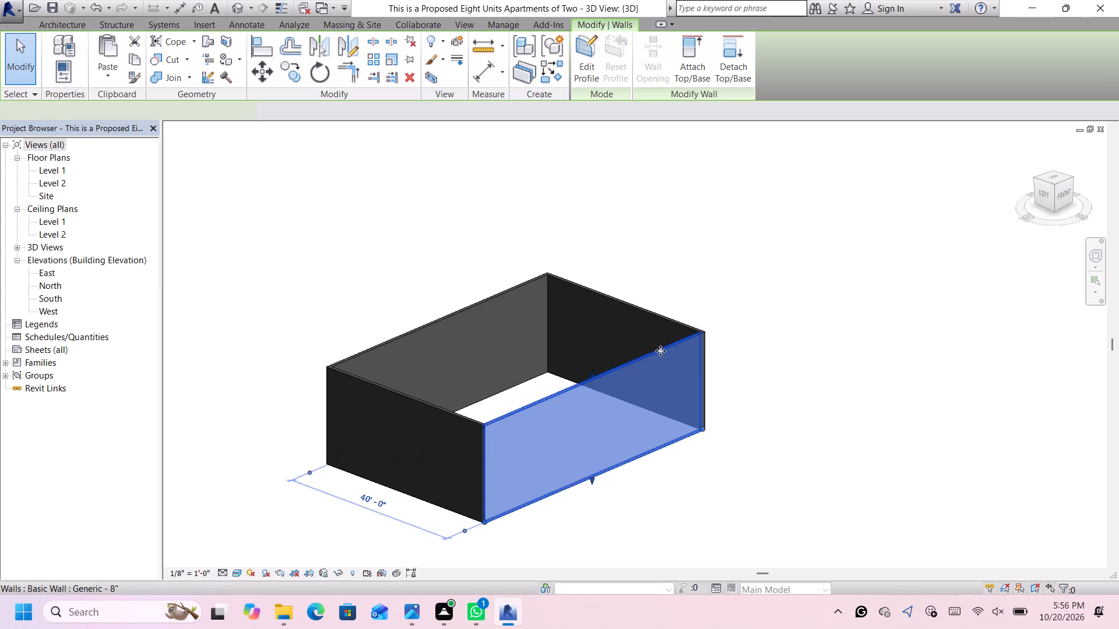
{"action": "right_click", "coordinate": [642, 340]}
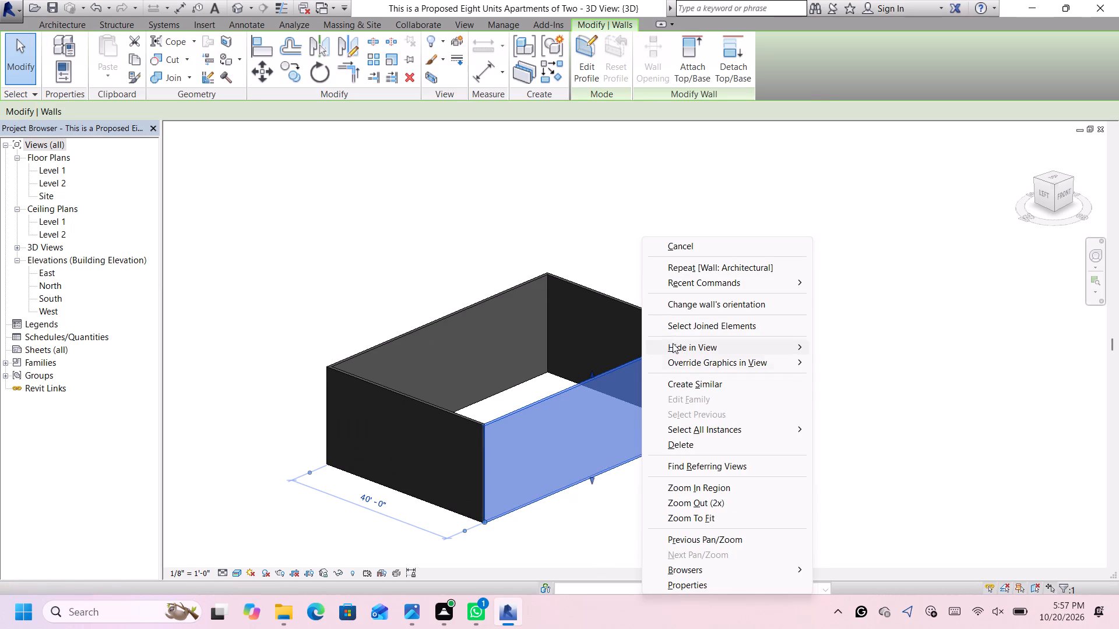
{"action": "left_click", "coordinate": [693, 580]}
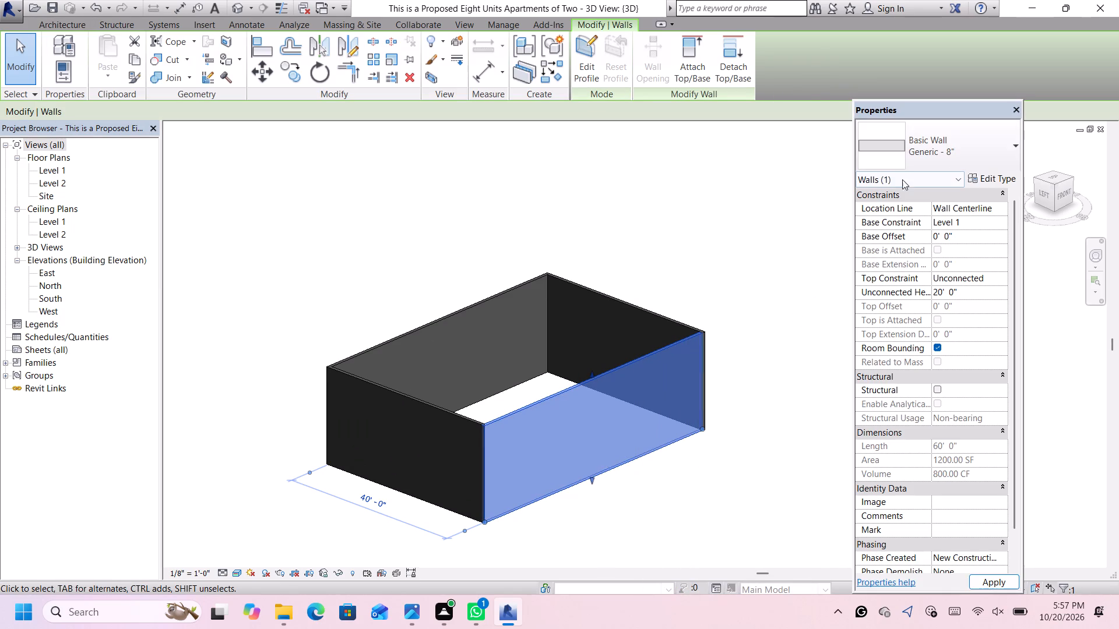
{"action": "left_click_drag", "start_coordinate": [956, 163], "coordinate": [956, 154]}
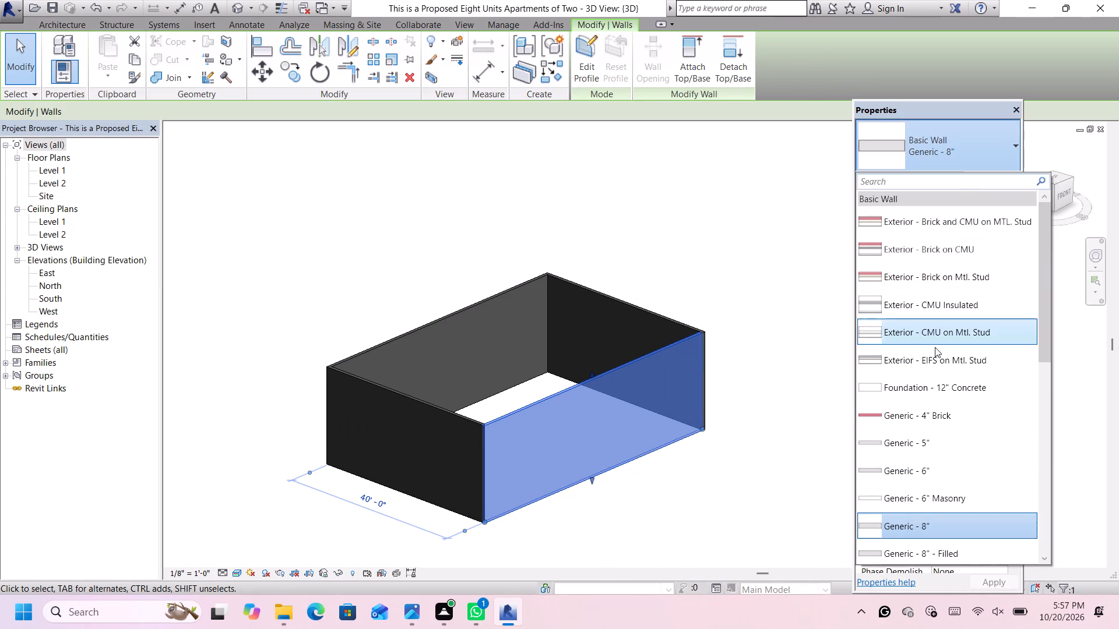
{"action": "scroll", "coordinate": [932, 390], "scroll_direction": "down", "scroll_amount": 4}
{"action": "left_click", "coordinate": [932, 467]}
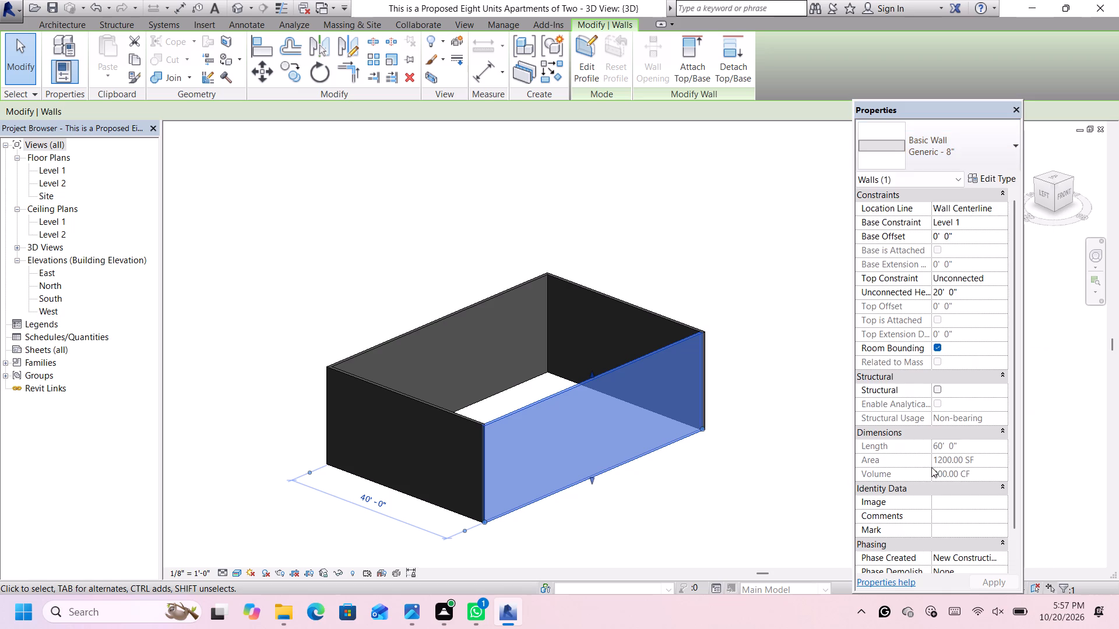
{"action": "left_click", "coordinate": [579, 250]}
Change the right, back and left walls of the outline to the Generic - 12" wall type.
{"action": "left_click", "coordinate": [585, 289]}
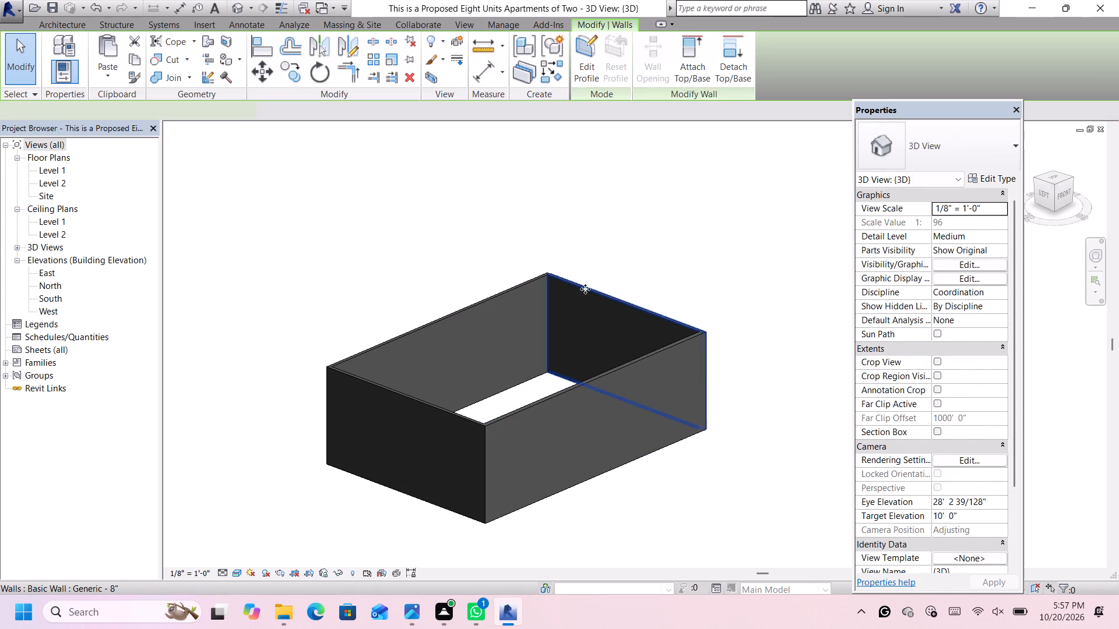
{"action": "left_click", "coordinate": [973, 144]}
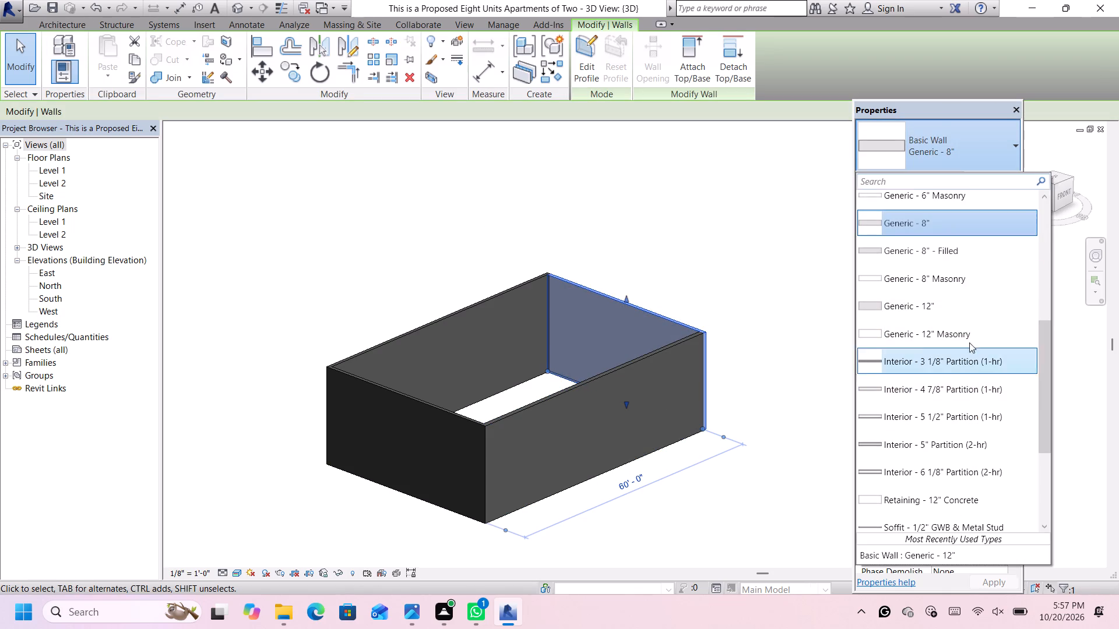
{"action": "left_click", "coordinate": [967, 302]}
{"action": "left_click", "coordinate": [441, 327]}
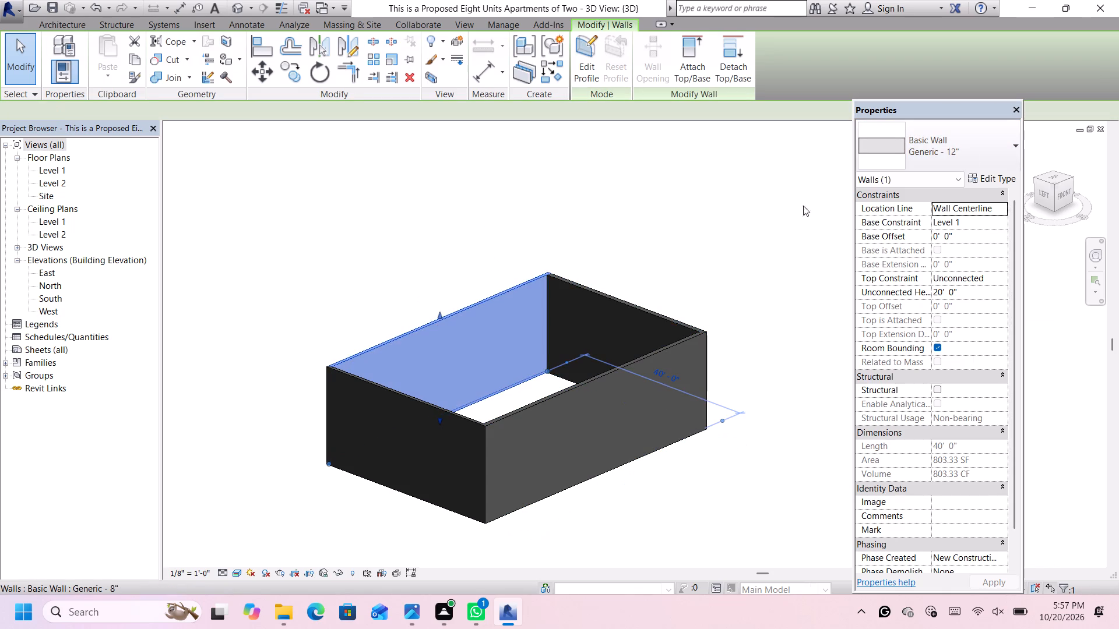
{"action": "left_click", "coordinate": [983, 145]}
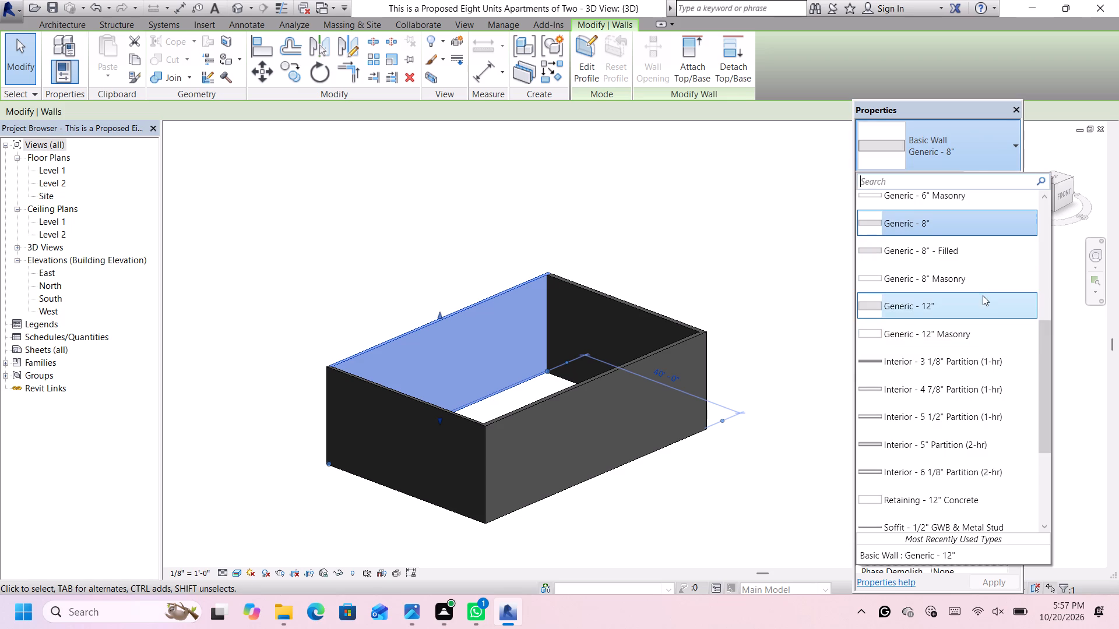
{"action": "left_click", "coordinate": [983, 296]}
{"action": "left_click", "coordinate": [452, 417]}
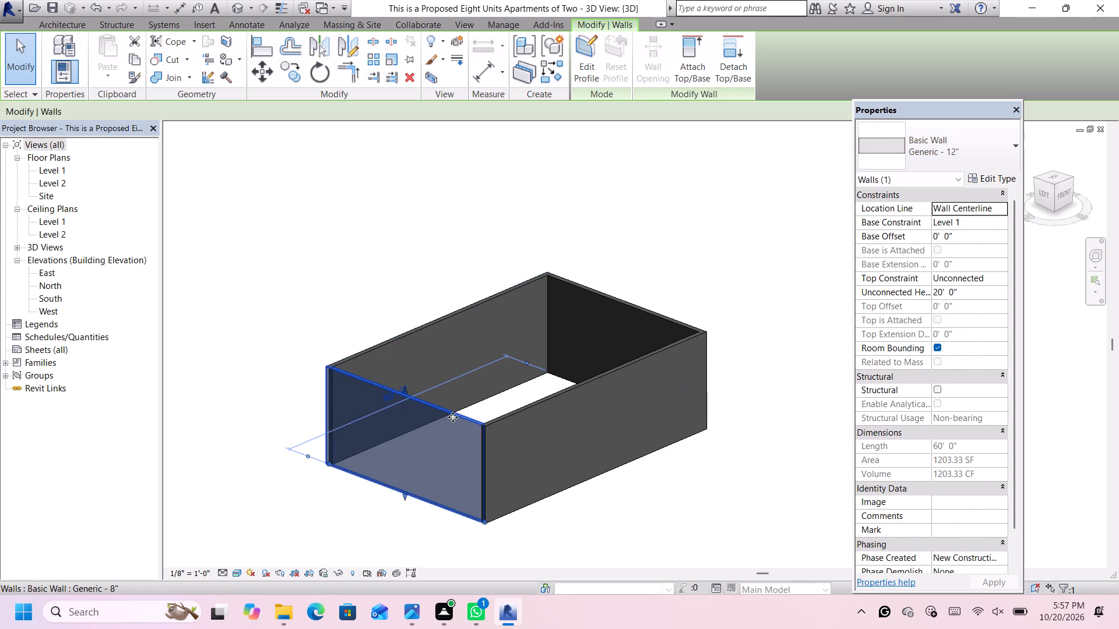
{"action": "left_click", "coordinate": [991, 156]}
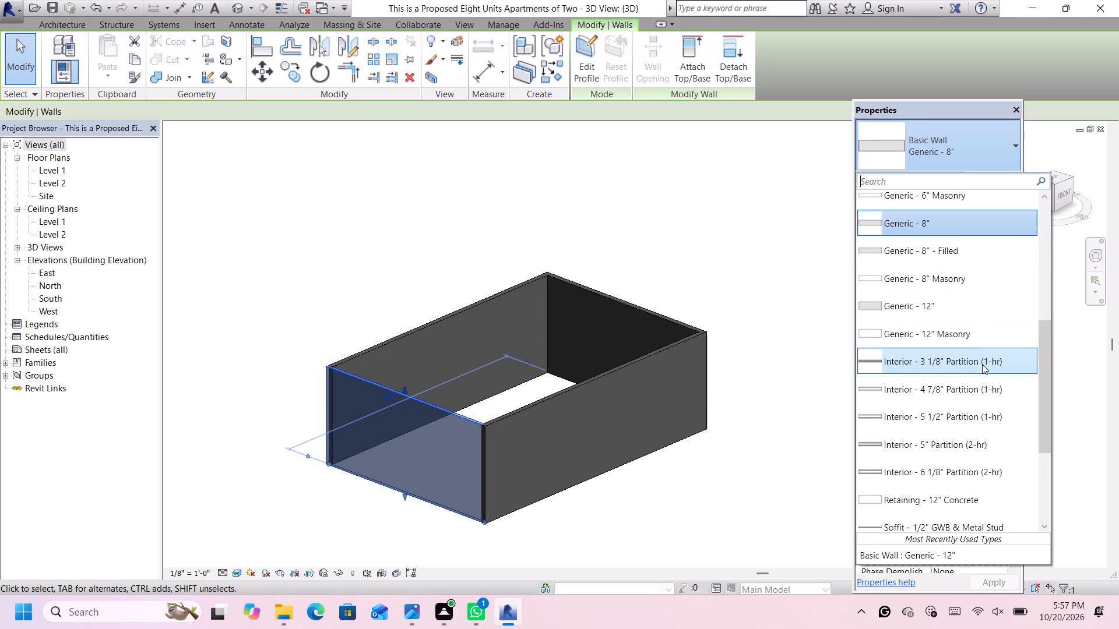
{"action": "left_click", "coordinate": [988, 311]}
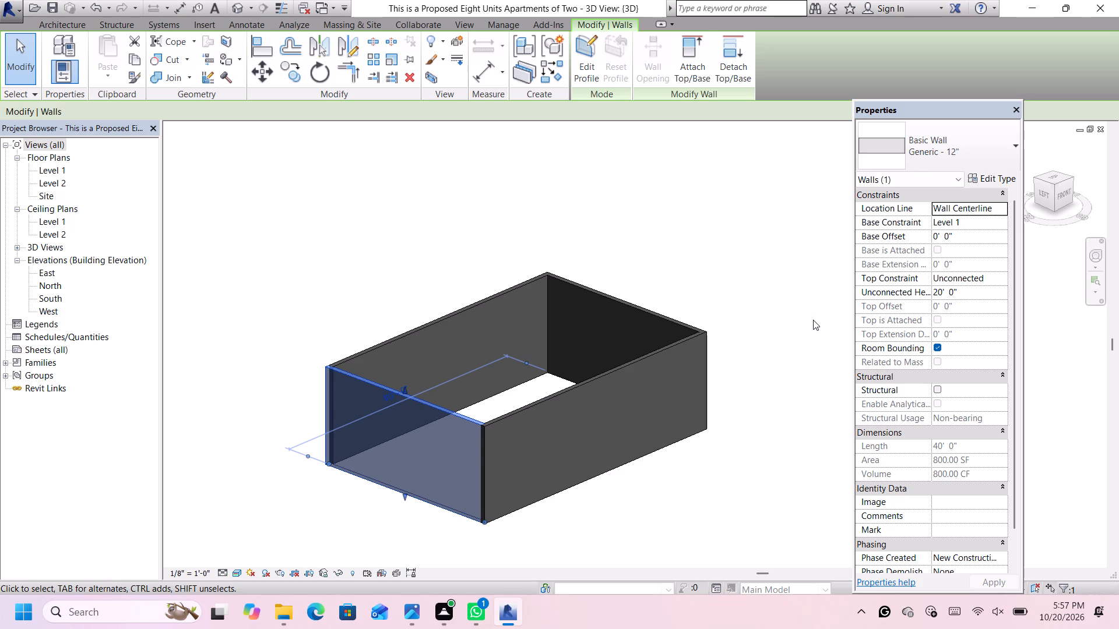
{"action": "left_click", "coordinate": [755, 338]}
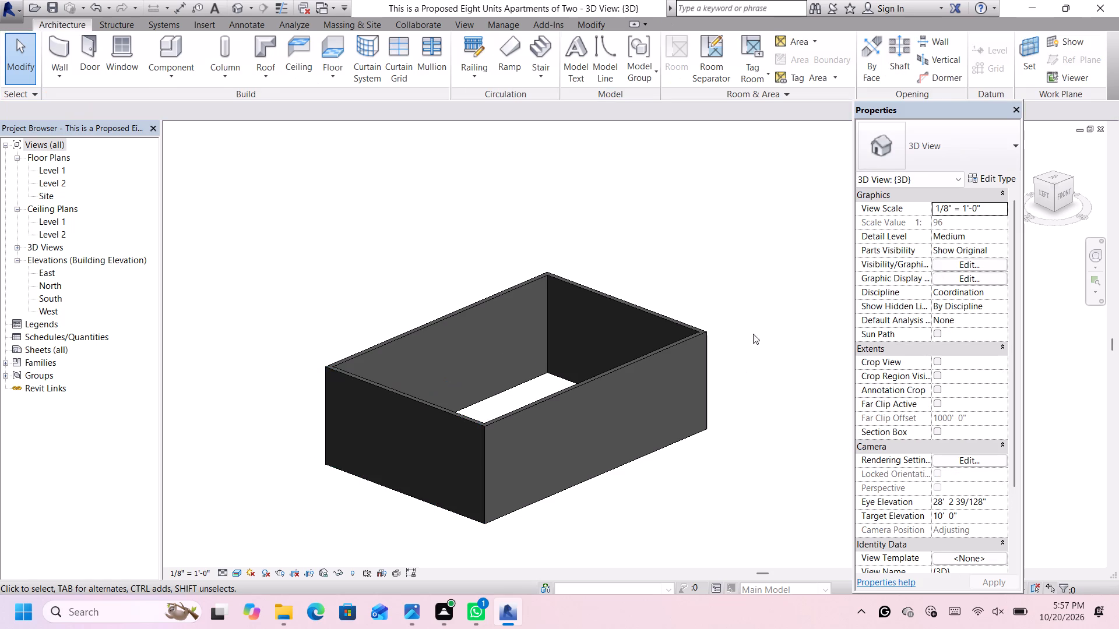
Delete the 60' front wall from the rectangular outline.
{"action": "left_click", "coordinate": [645, 349]}
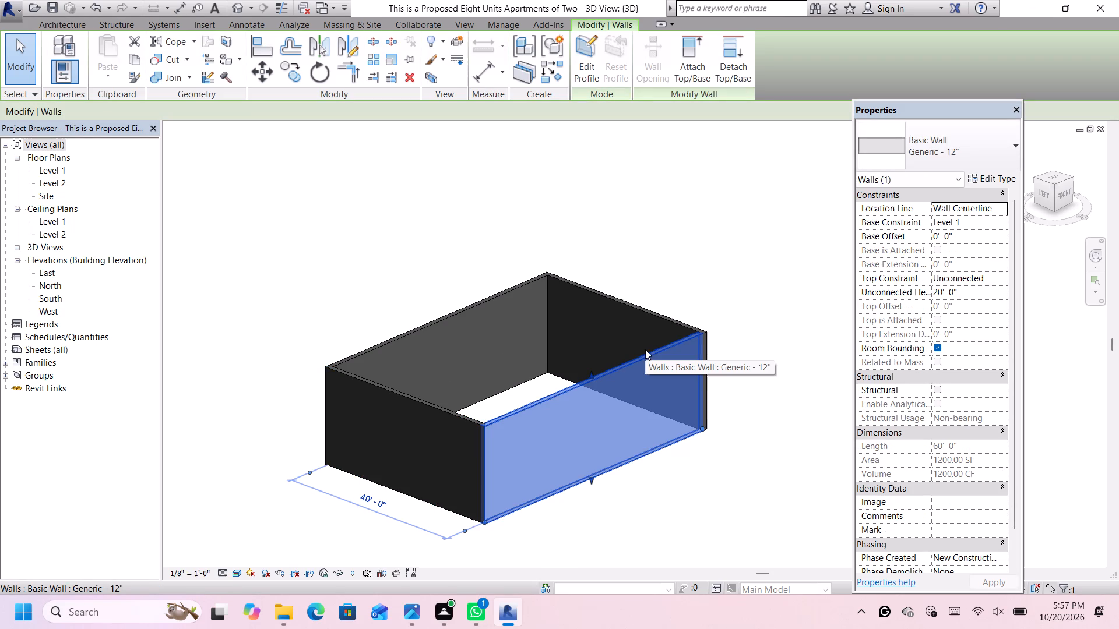
{"action": "key", "text": "Delete"}
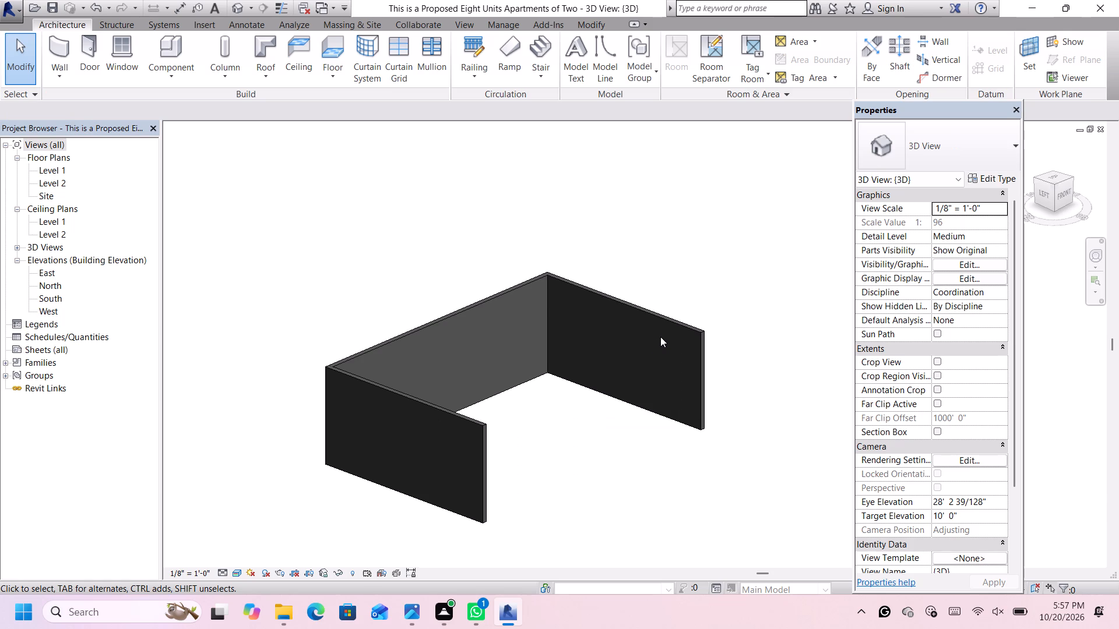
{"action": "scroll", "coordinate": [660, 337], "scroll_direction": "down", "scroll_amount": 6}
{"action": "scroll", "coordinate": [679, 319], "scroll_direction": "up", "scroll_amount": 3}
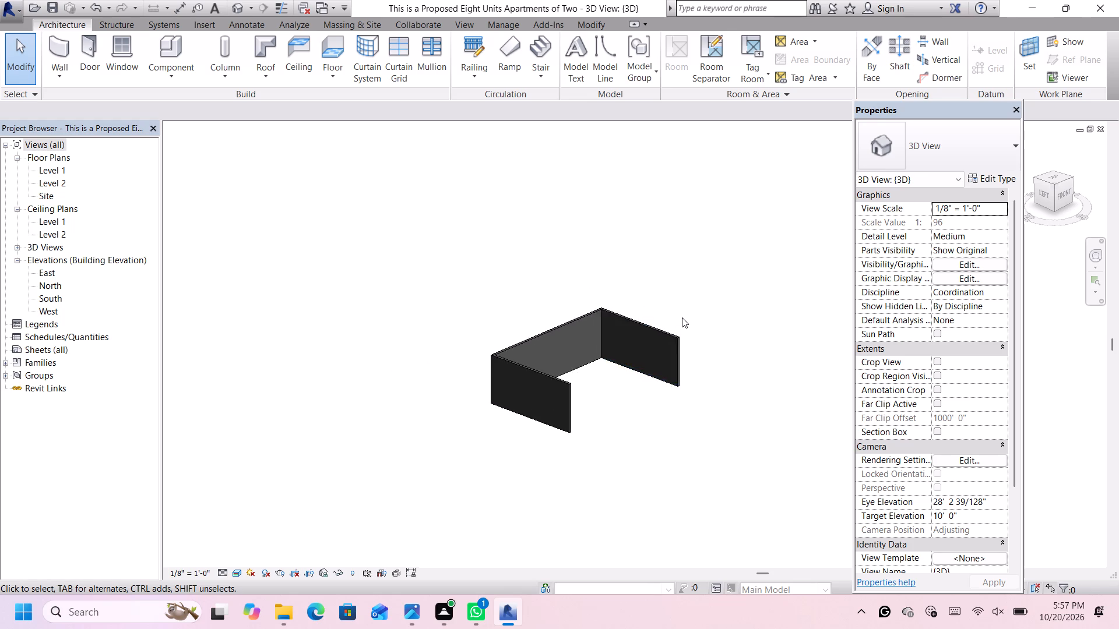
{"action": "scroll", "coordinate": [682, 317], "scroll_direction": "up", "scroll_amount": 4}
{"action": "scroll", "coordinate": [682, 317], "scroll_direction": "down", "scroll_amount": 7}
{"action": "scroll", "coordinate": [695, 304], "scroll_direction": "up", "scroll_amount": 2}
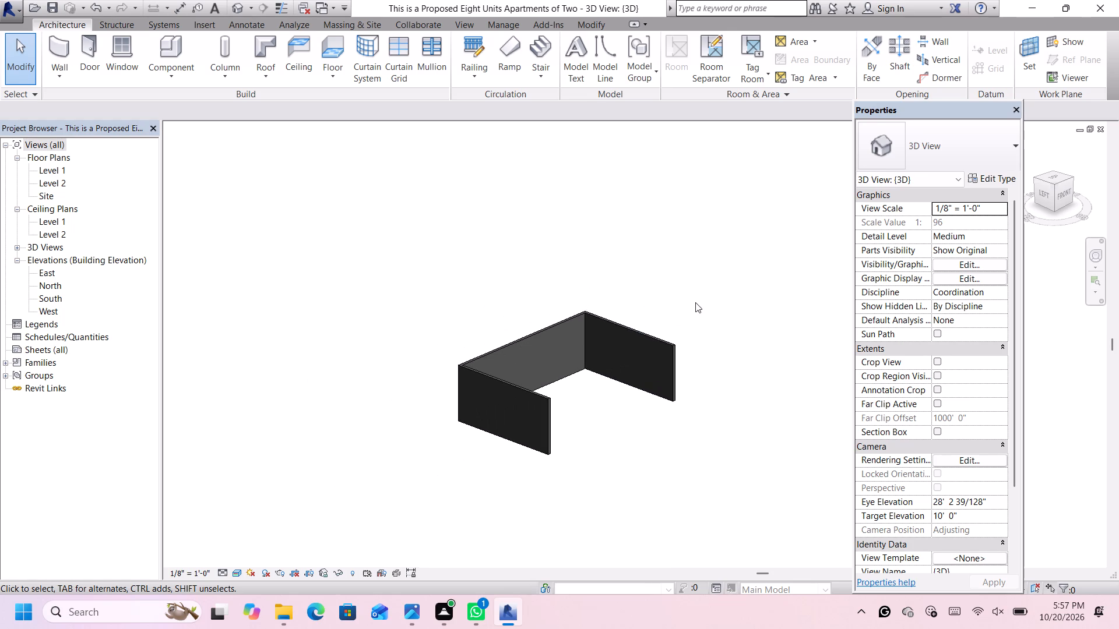
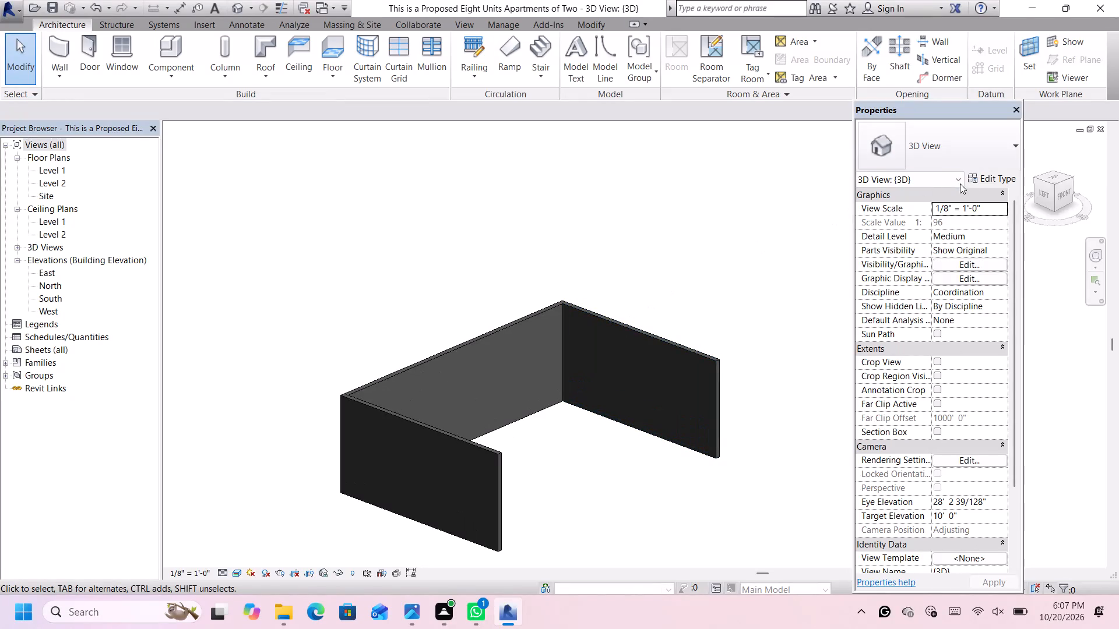
Create a Generic - 12" floor on Level 1 from a rectangular boundary about 75' by 88' surrounding the three walls.
{"action": "left_click", "coordinate": [1053, 174]}
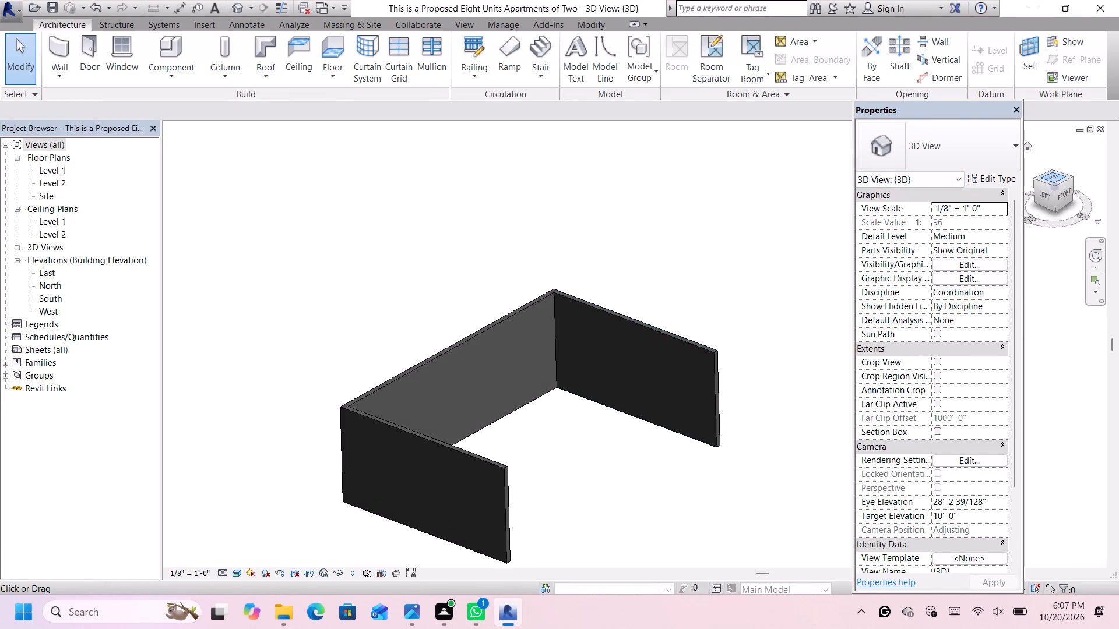
{"action": "scroll", "coordinate": [711, 282], "scroll_direction": "down", "scroll_amount": 4}
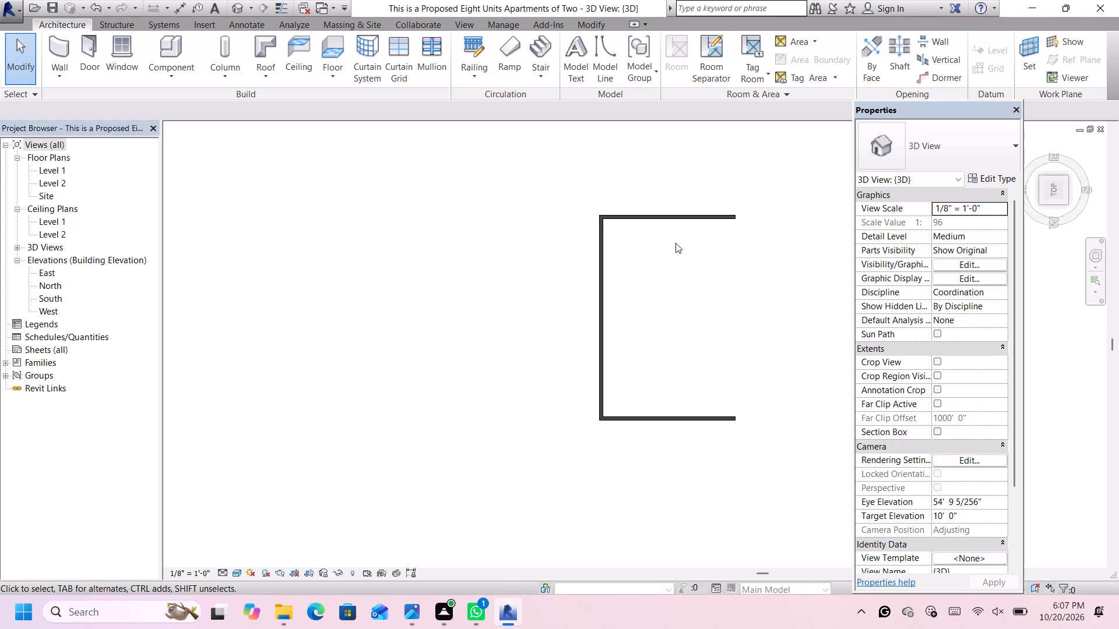
{"action": "scroll", "coordinate": [676, 243], "scroll_direction": "up", "scroll_amount": 2}
{"action": "scroll", "coordinate": [676, 243], "scroll_direction": "down", "scroll_amount": 1}
{"action": "scroll", "coordinate": [676, 243], "scroll_direction": "up", "scroll_amount": 3}
{"action": "scroll", "coordinate": [677, 243], "scroll_direction": "down", "scroll_amount": 4}
{"action": "scroll", "coordinate": [794, 232], "scroll_direction": "up", "scroll_amount": 2}
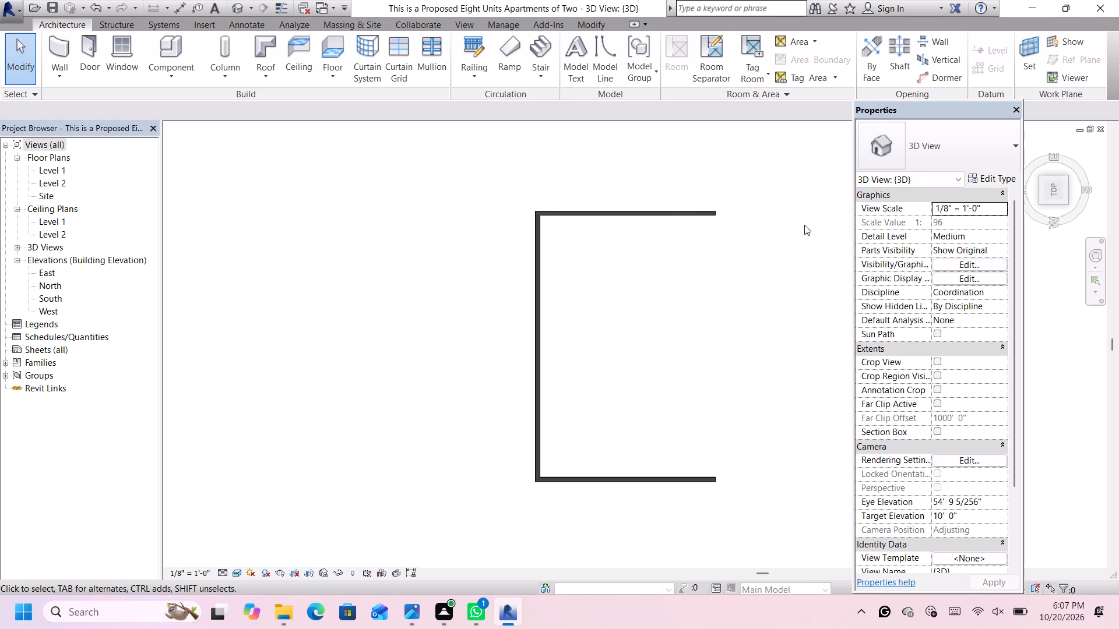
{"action": "scroll", "coordinate": [804, 225], "scroll_direction": "up", "scroll_amount": 2}
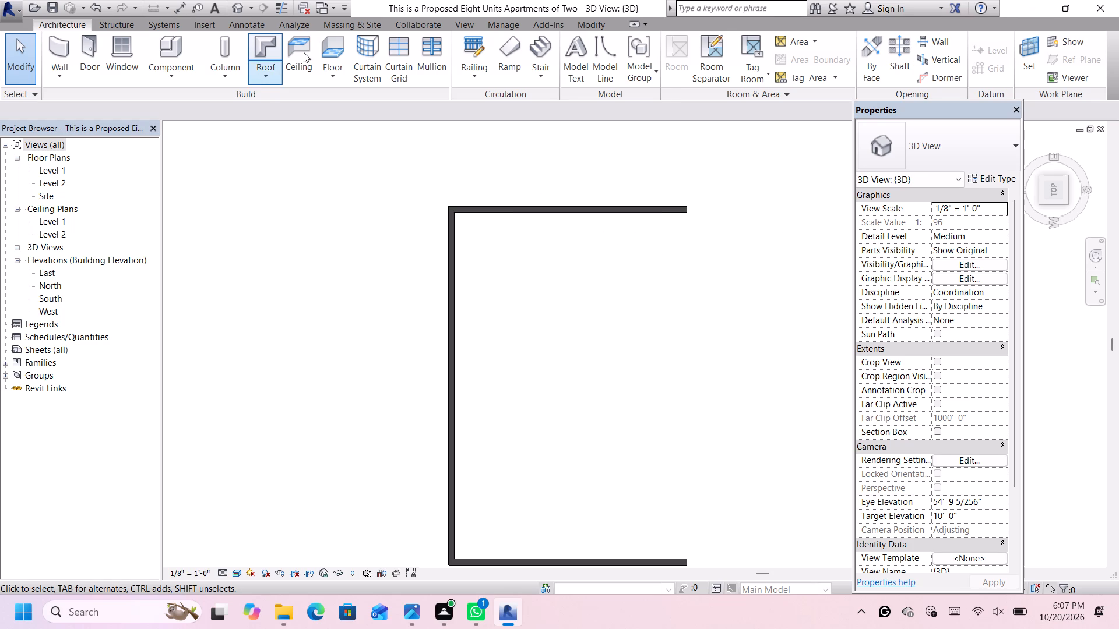
{"action": "left_click", "coordinate": [330, 51]}
{"action": "scroll", "coordinate": [476, 192], "scroll_direction": "down", "scroll_amount": 3}
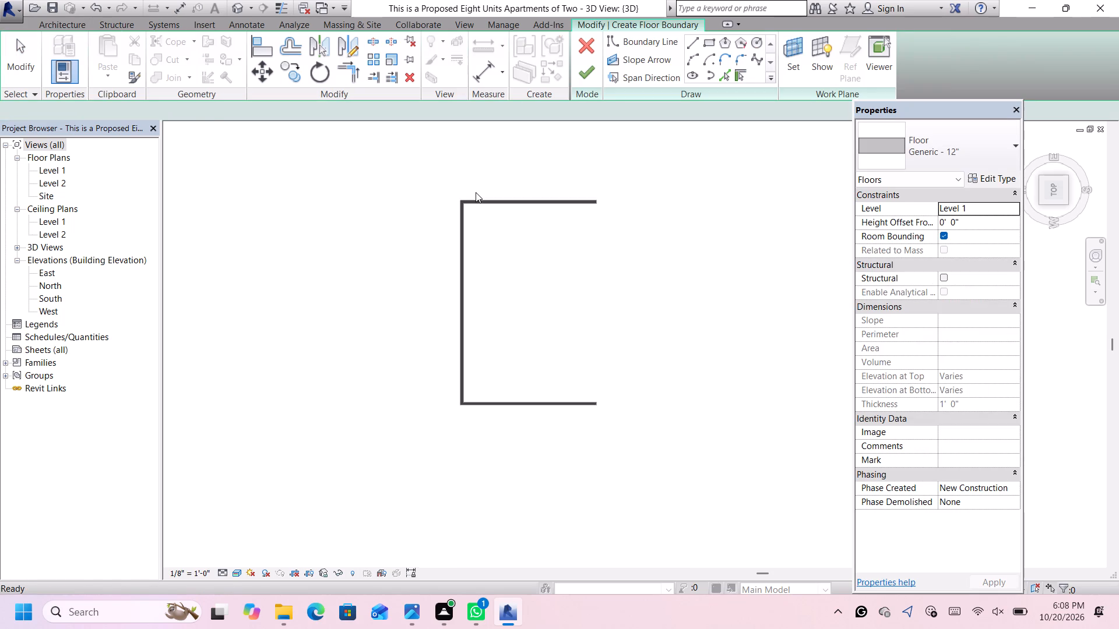
{"action": "scroll", "coordinate": [476, 192], "scroll_direction": "down", "scroll_amount": 2}
{"action": "scroll", "coordinate": [476, 194], "scroll_direction": "up", "scroll_amount": 2}
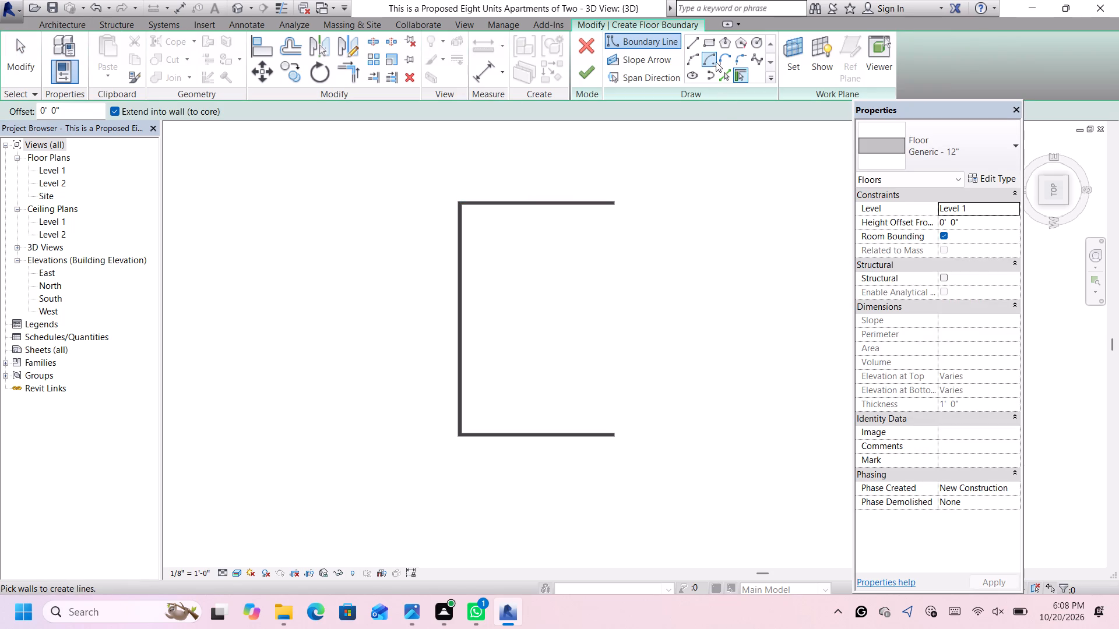
{"action": "left_click", "coordinate": [705, 40]}
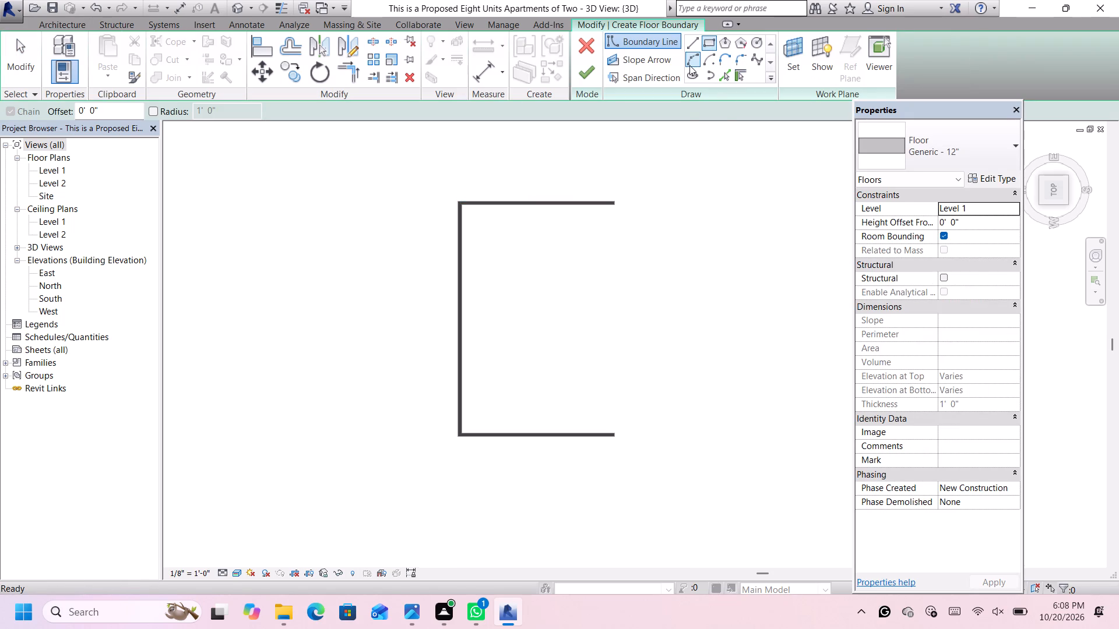
{"action": "left_click", "coordinate": [417, 156]}
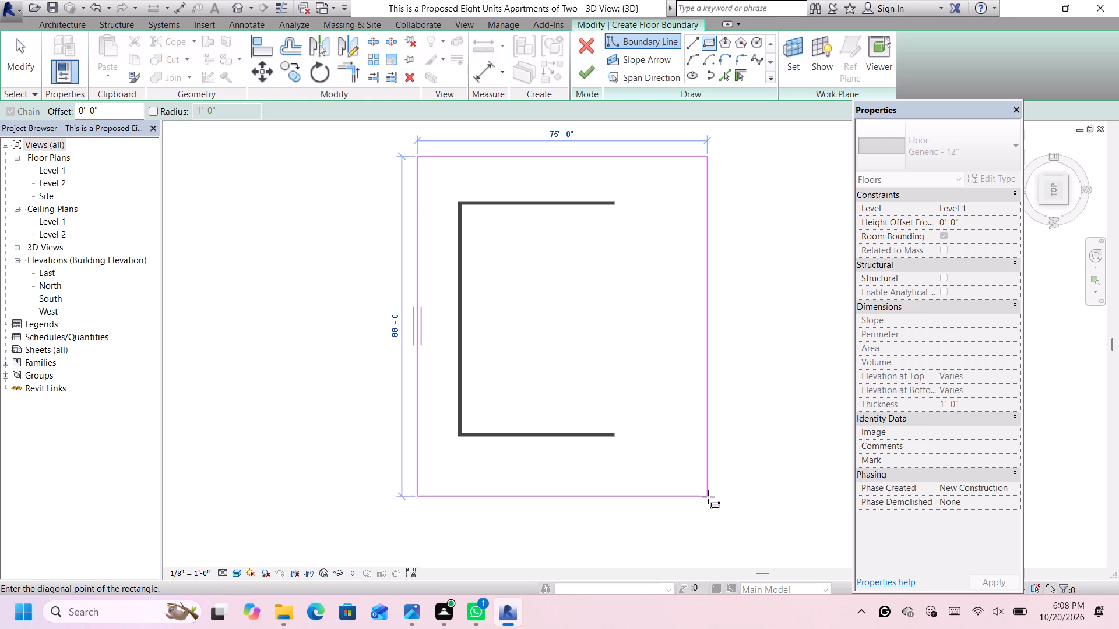
{"action": "scroll", "coordinate": [708, 497], "scroll_direction": "up", "scroll_amount": 1}
{"action": "scroll", "coordinate": [708, 497], "scroll_direction": "down", "scroll_amount": 2}
{"action": "scroll", "coordinate": [708, 497], "scroll_direction": "up", "scroll_amount": 1}
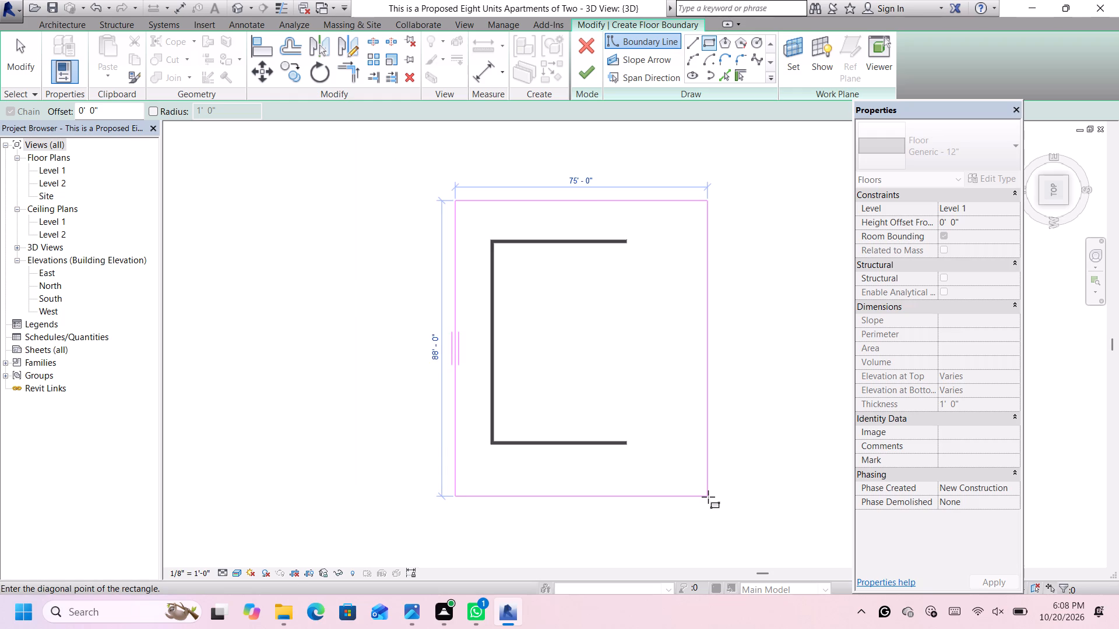
{"action": "left_click", "coordinate": [708, 497]}
{"action": "scroll", "coordinate": [751, 448], "scroll_direction": "down", "scroll_amount": 6}
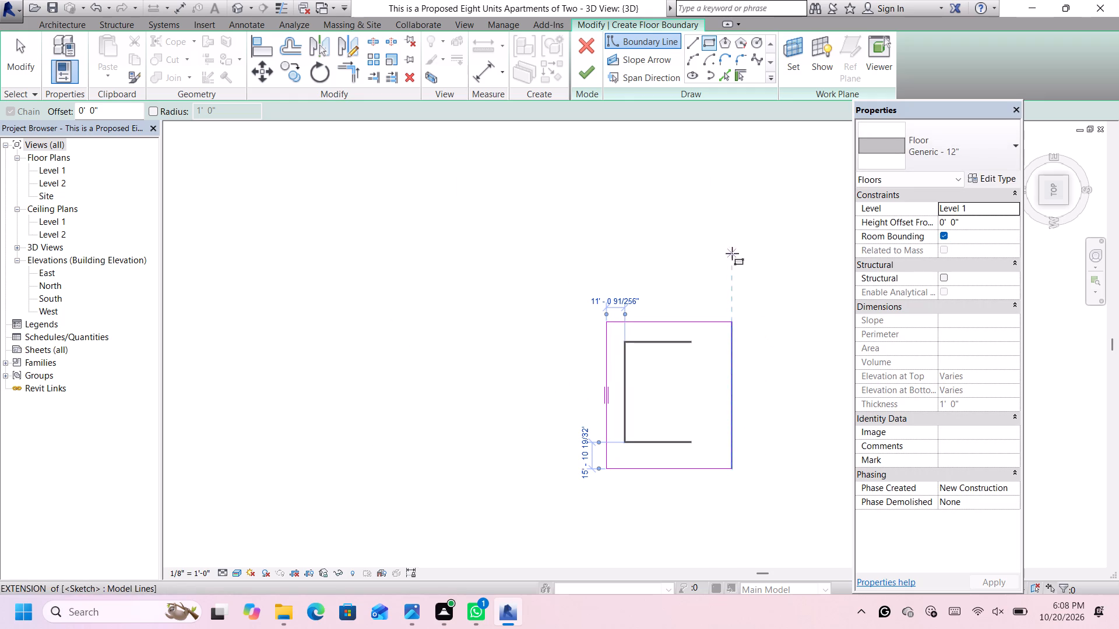
{"action": "left_click", "coordinate": [583, 78]}
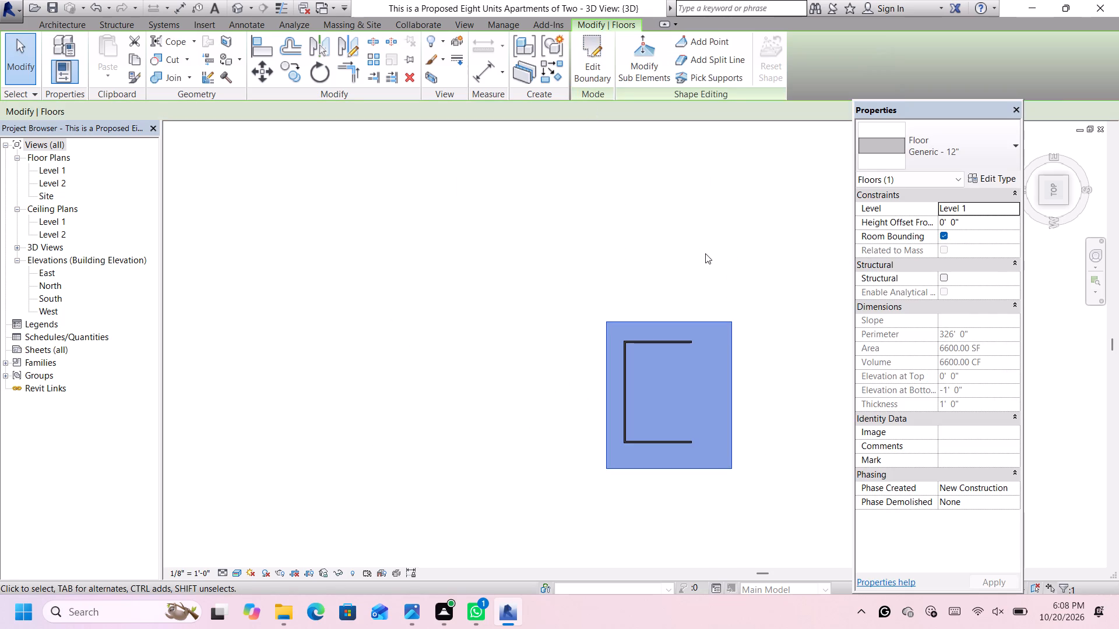
Examine the new floor slab and the three walls from an isometric view facing the back wall, with nothing selected.
{"action": "scroll", "coordinate": [705, 252], "scroll_direction": "up", "scroll_amount": 3}
{"action": "scroll", "coordinate": [707, 248], "scroll_direction": "down", "scroll_amount": 5}
{"action": "scroll", "coordinate": [1093, 209], "scroll_direction": "up", "scroll_amount": 1}
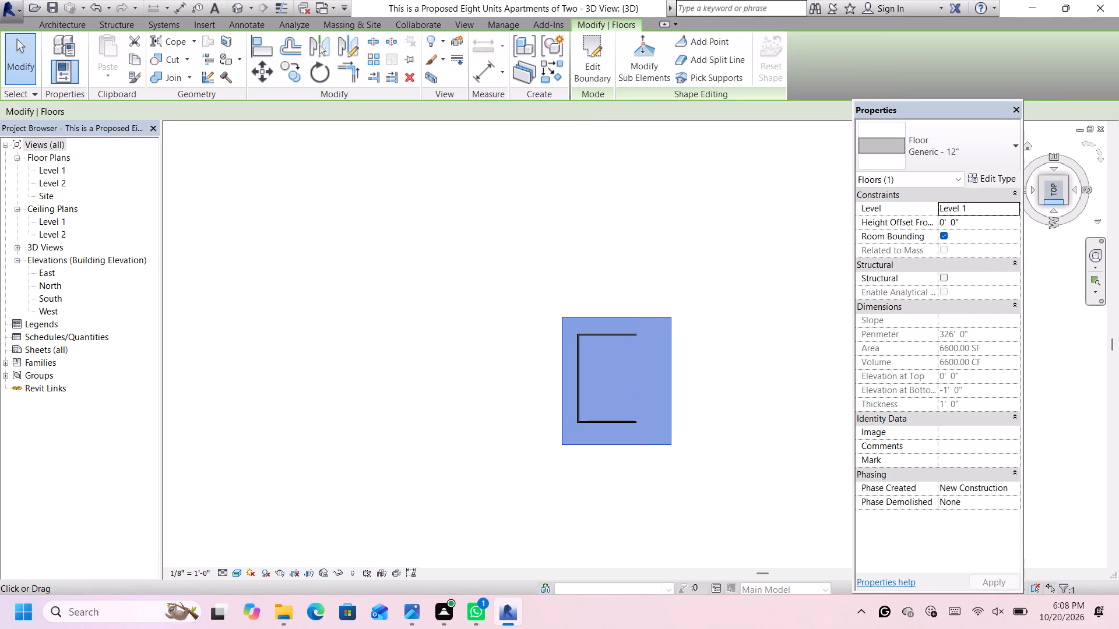
{"action": "left_click", "coordinate": [1042, 201]}
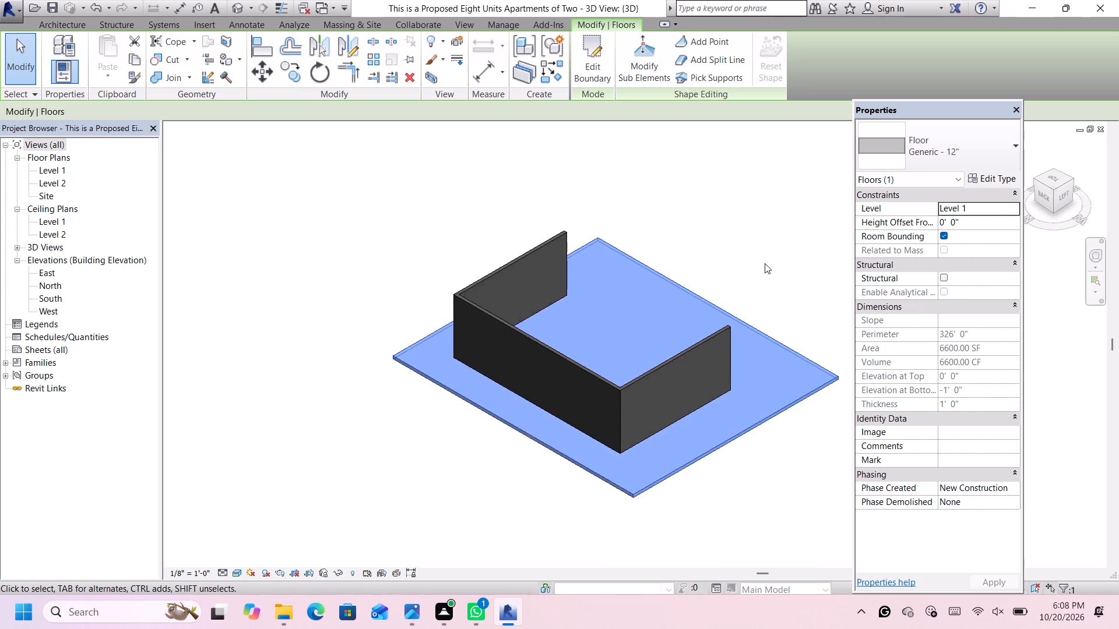
{"action": "scroll", "coordinate": [777, 221], "scroll_direction": "down", "scroll_amount": 2}
{"action": "scroll", "coordinate": [778, 218], "scroll_direction": "up", "scroll_amount": 4}
{"action": "middle_click", "coordinate": [785, 219]}
{"action": "left_click", "coordinate": [784, 219]}
{"action": "scroll", "coordinate": [794, 250], "scroll_direction": "down", "scroll_amount": 2}
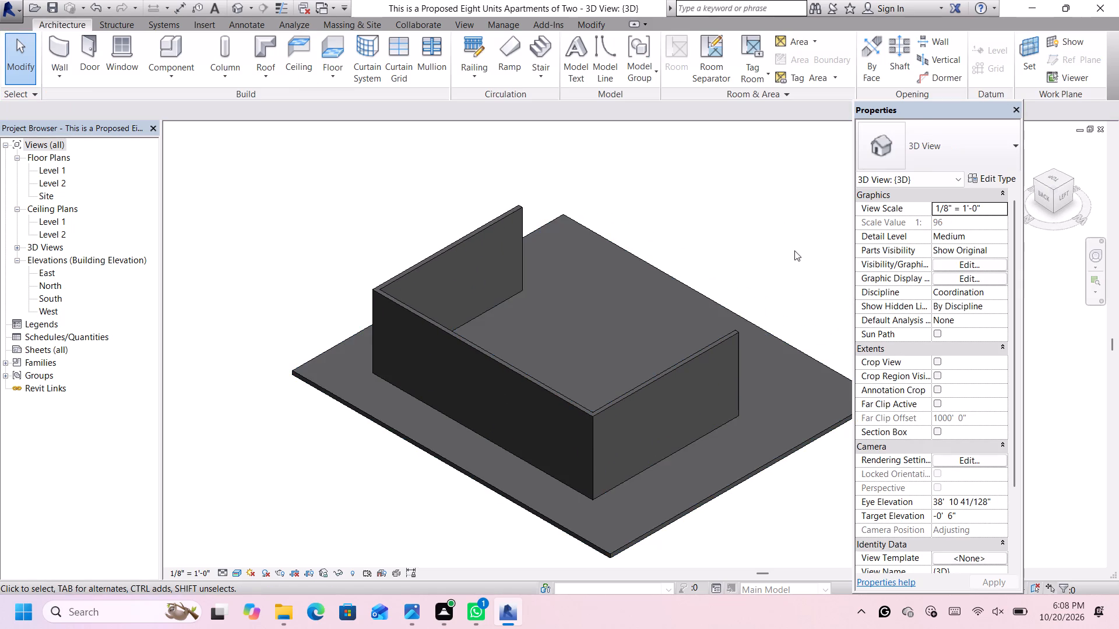
{"action": "scroll", "coordinate": [794, 250], "scroll_direction": "down", "scroll_amount": 2}
{"action": "scroll", "coordinate": [789, 289], "scroll_direction": "up", "scroll_amount": 5}
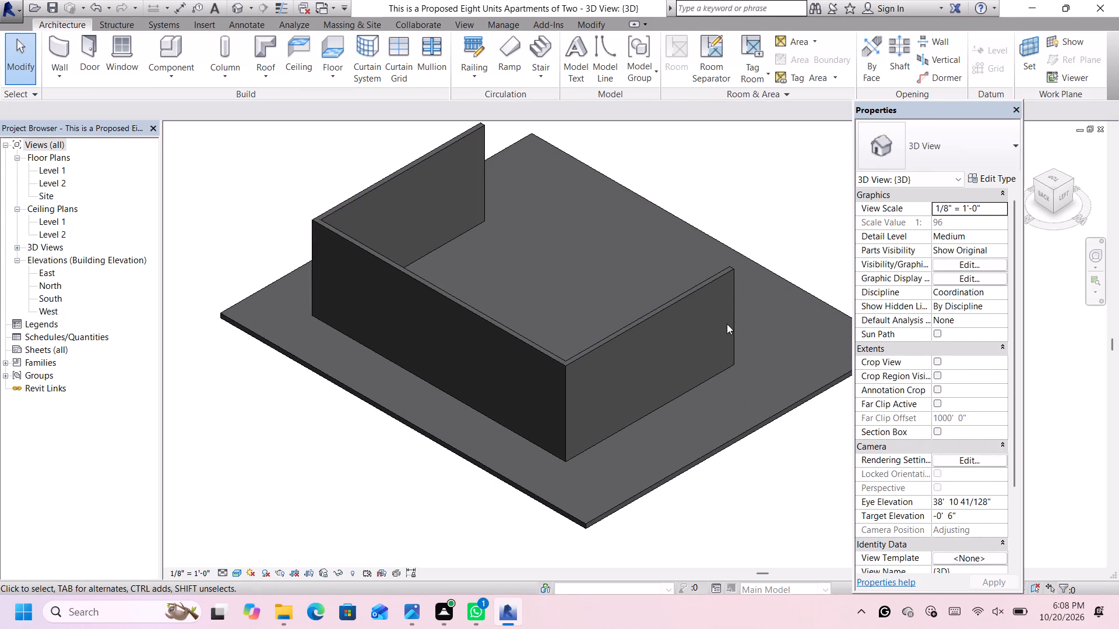
Open the Generic - 12" wall type's structure from one 40' side wall and choose Concrete Masonry Units for its structure layer.
{"action": "left_click", "coordinate": [734, 330]}
{"action": "scroll", "coordinate": [734, 326], "scroll_direction": "down", "scroll_amount": 6}
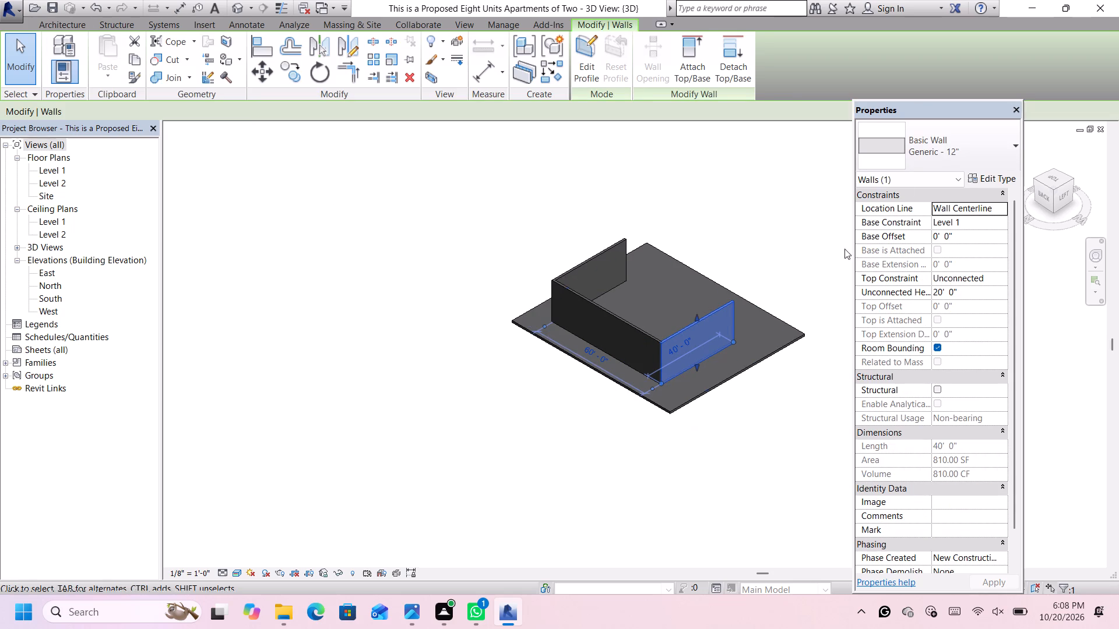
{"action": "scroll", "coordinate": [977, 182], "scroll_direction": "up", "scroll_amount": 1}
{"action": "left_click", "coordinate": [977, 182]}
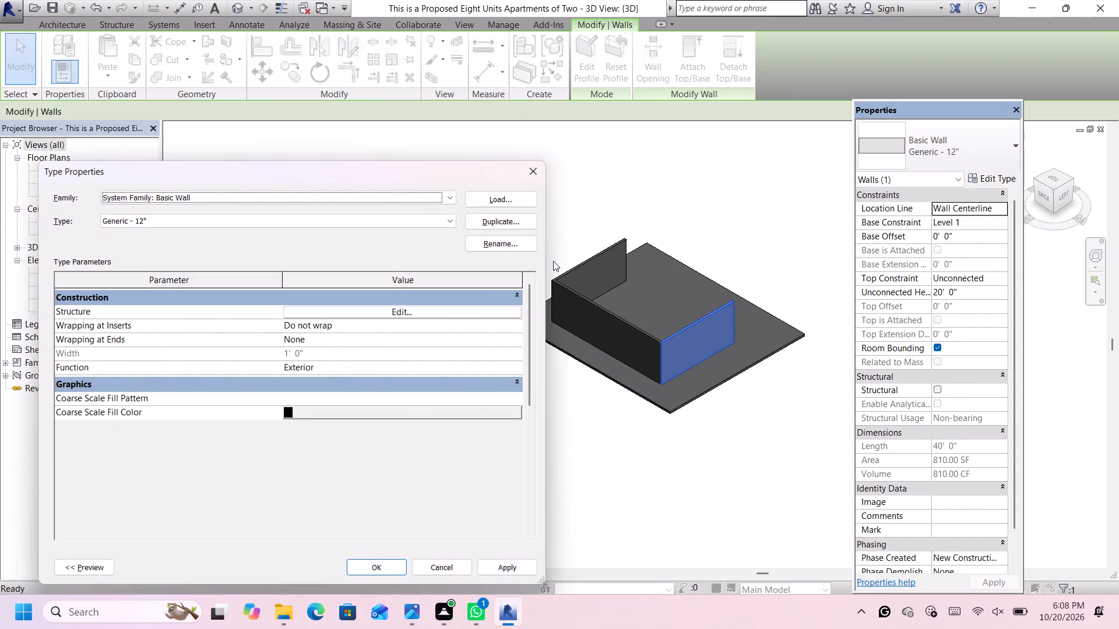
{"action": "left_click", "coordinate": [420, 310]}
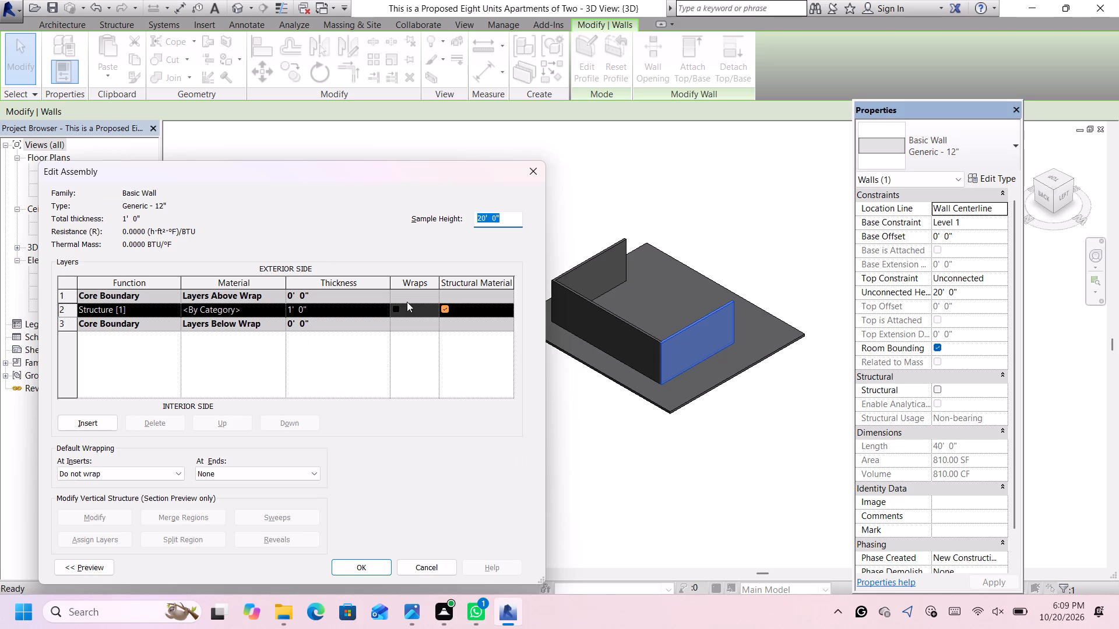
{"action": "left_click", "coordinate": [279, 309]}
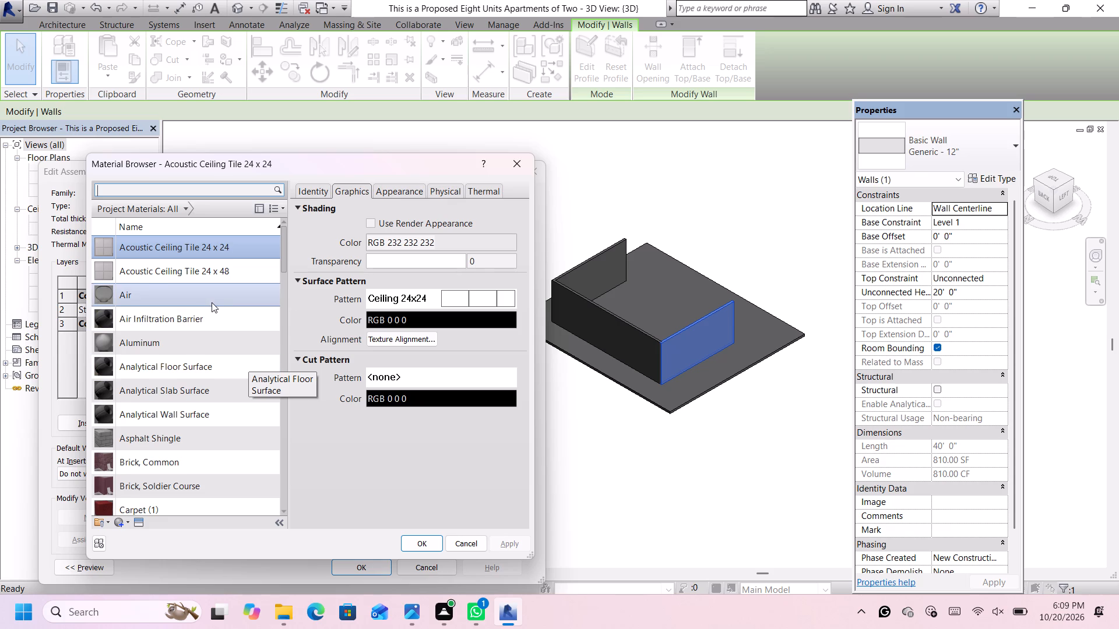
{"action": "scroll", "coordinate": [212, 302], "scroll_direction": "down", "scroll_amount": 3}
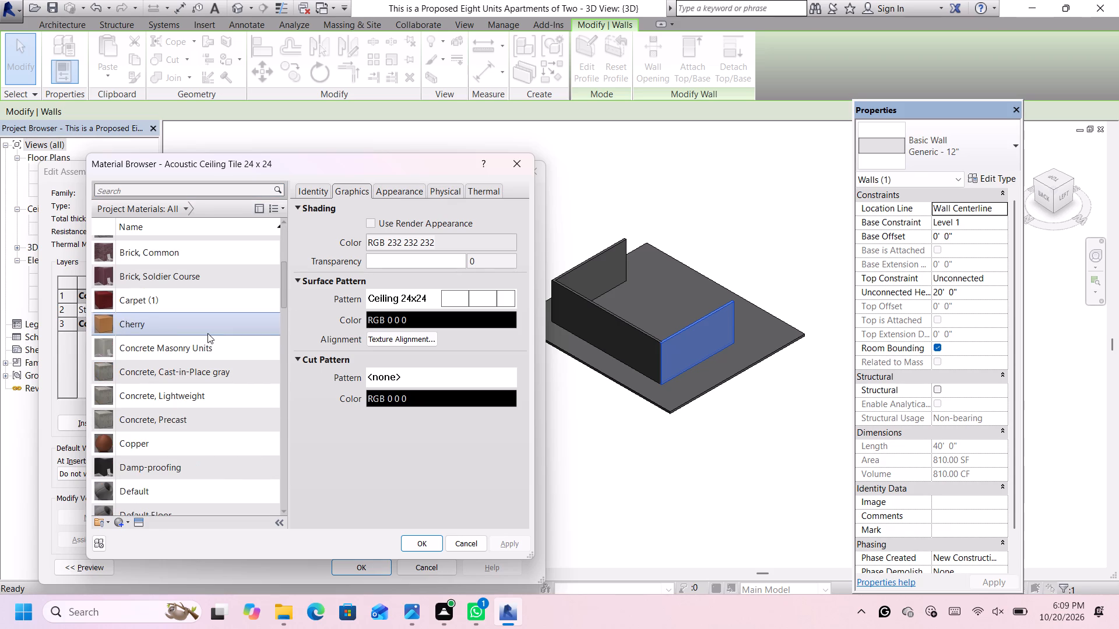
{"action": "left_click", "coordinate": [203, 340]}
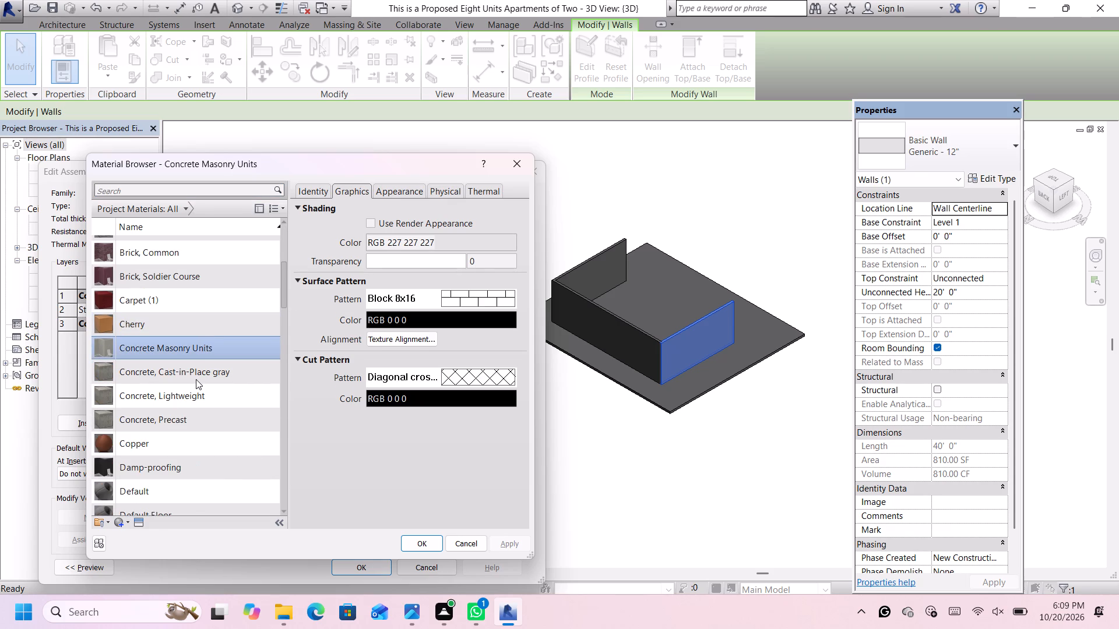
Search the appearance assets for "white" and replace the Concrete Masonry Units appearance with 3in Squares - White.
{"action": "scroll", "coordinate": [196, 379], "scroll_direction": "down", "scroll_amount": 2}
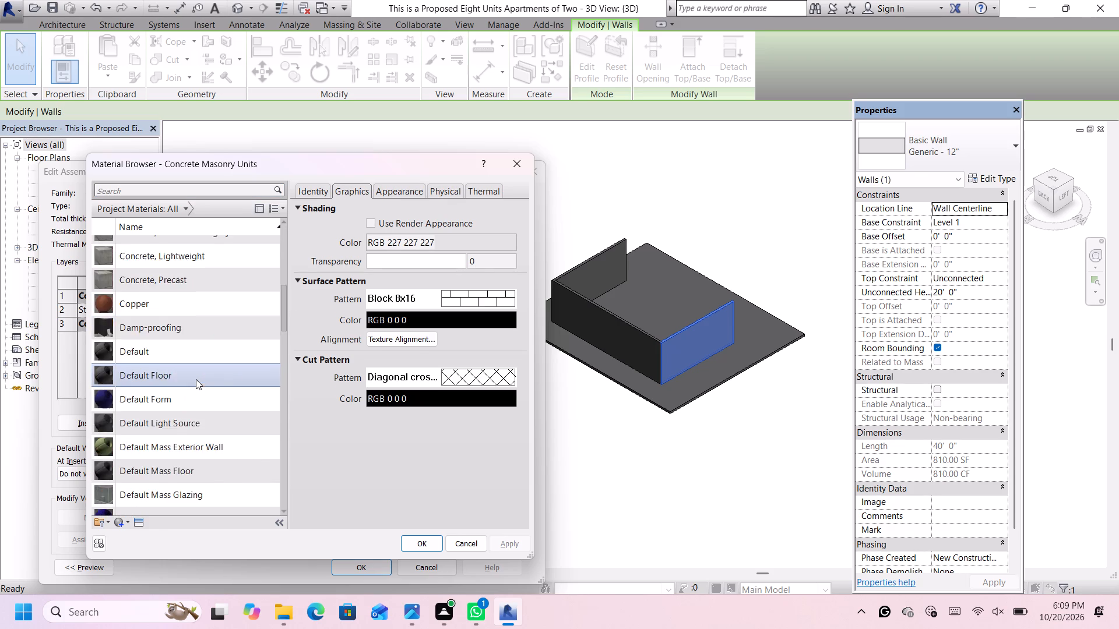
{"action": "scroll", "coordinate": [196, 379], "scroll_direction": "down", "scroll_amount": 15}
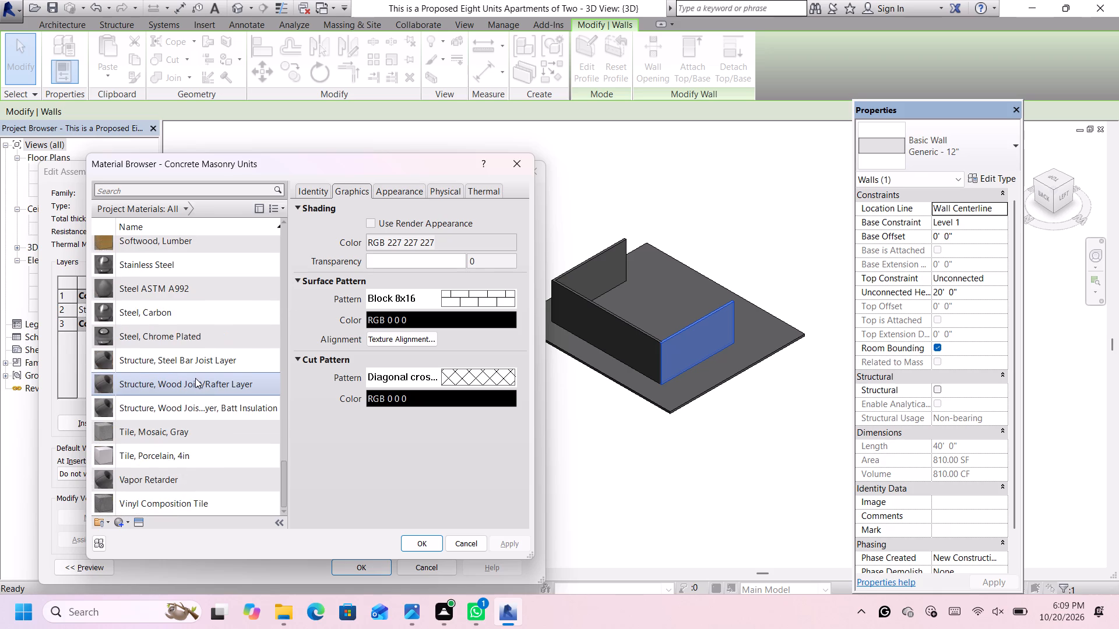
{"action": "scroll", "coordinate": [195, 378], "scroll_direction": "down", "scroll_amount": 10}
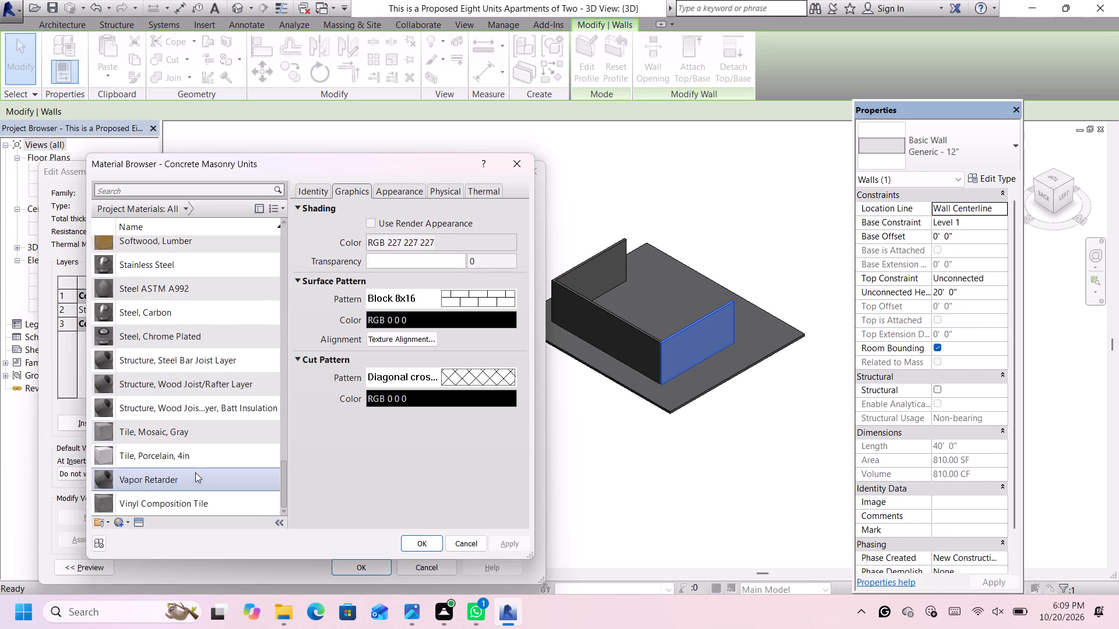
{"action": "left_click", "coordinate": [142, 519]}
{"action": "scroll", "coordinate": [650, 348], "scroll_direction": "down", "scroll_amount": 2}
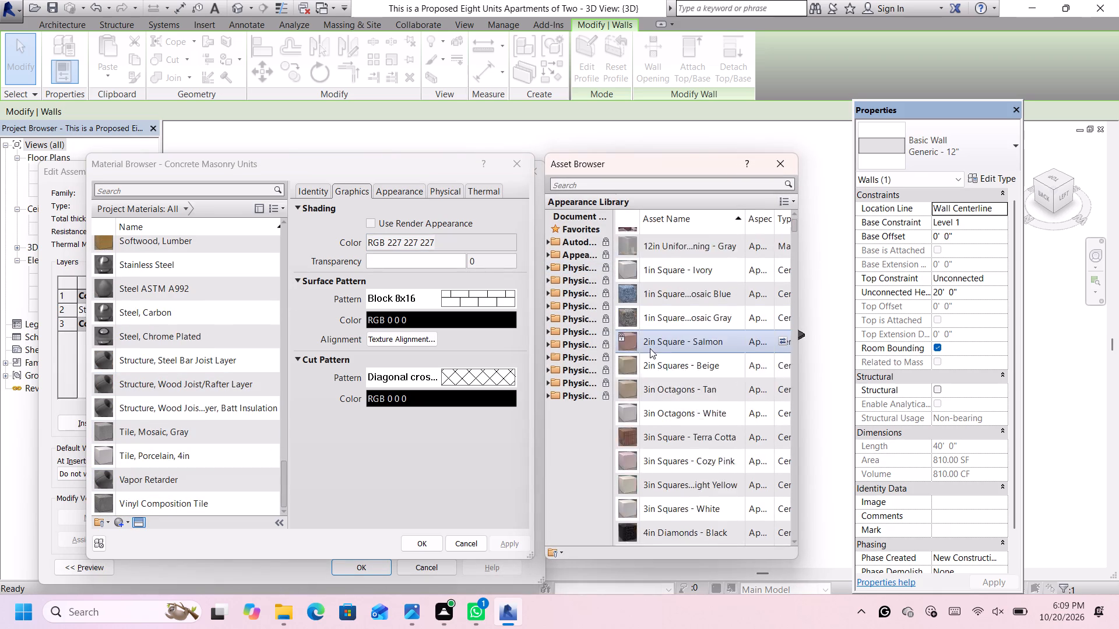
{"action": "scroll", "coordinate": [650, 348], "scroll_direction": "down", "scroll_amount": 4}
{"action": "scroll", "coordinate": [650, 347], "scroll_direction": "up", "scroll_amount": 1}
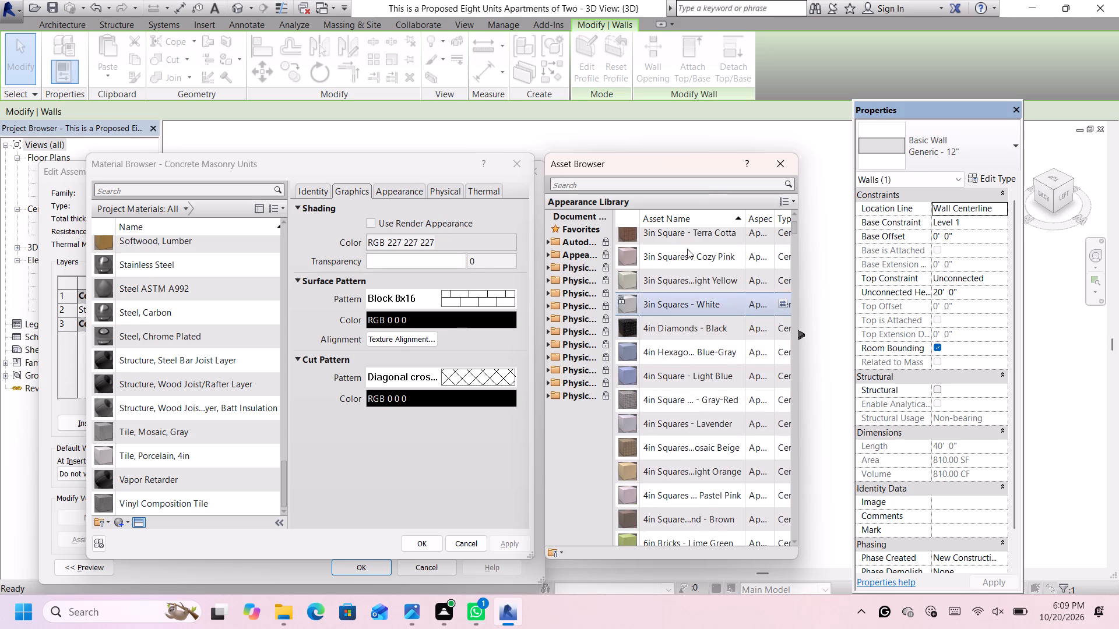
{"action": "left_click", "coordinate": [705, 188]}
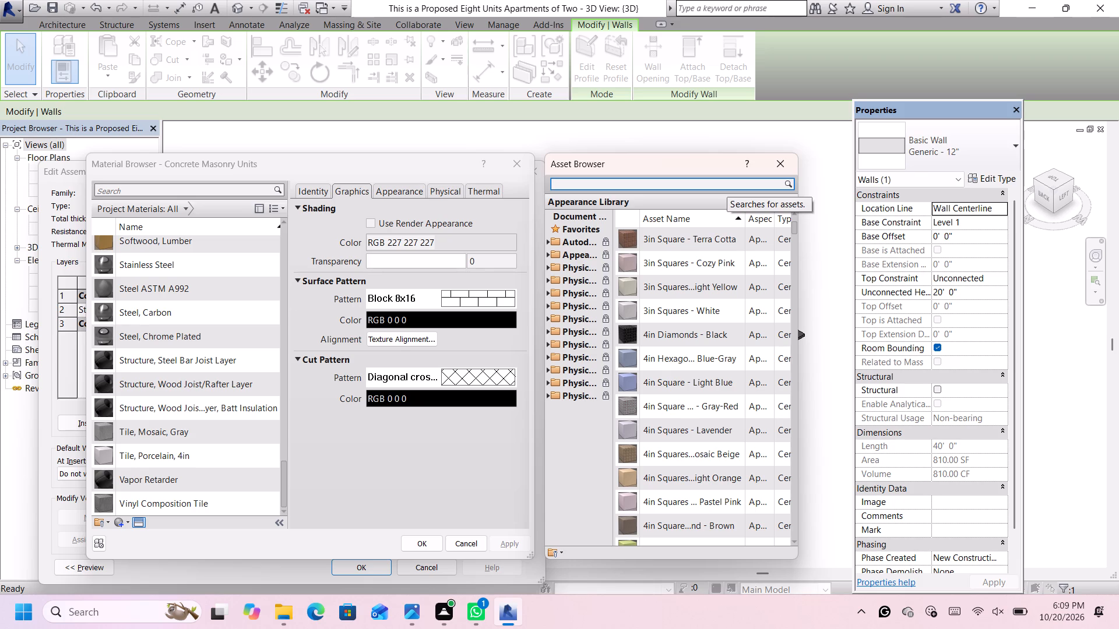
{"action": "type", "text": "re"}
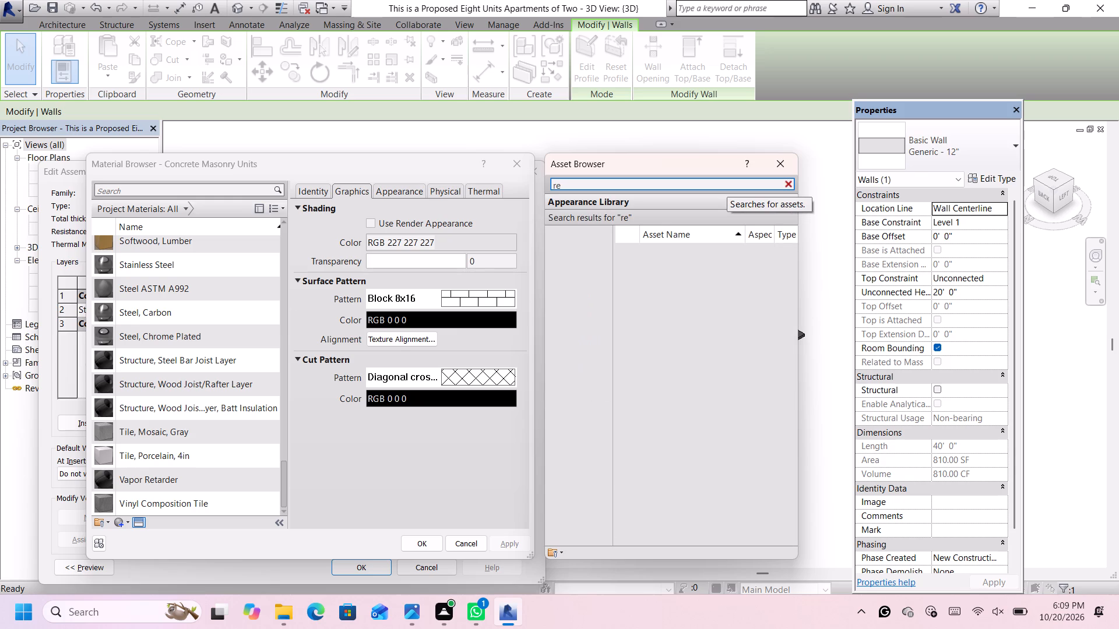
{"action": "key", "text": "BackSpace"}
{"action": "key", "text": "BackSpace"}
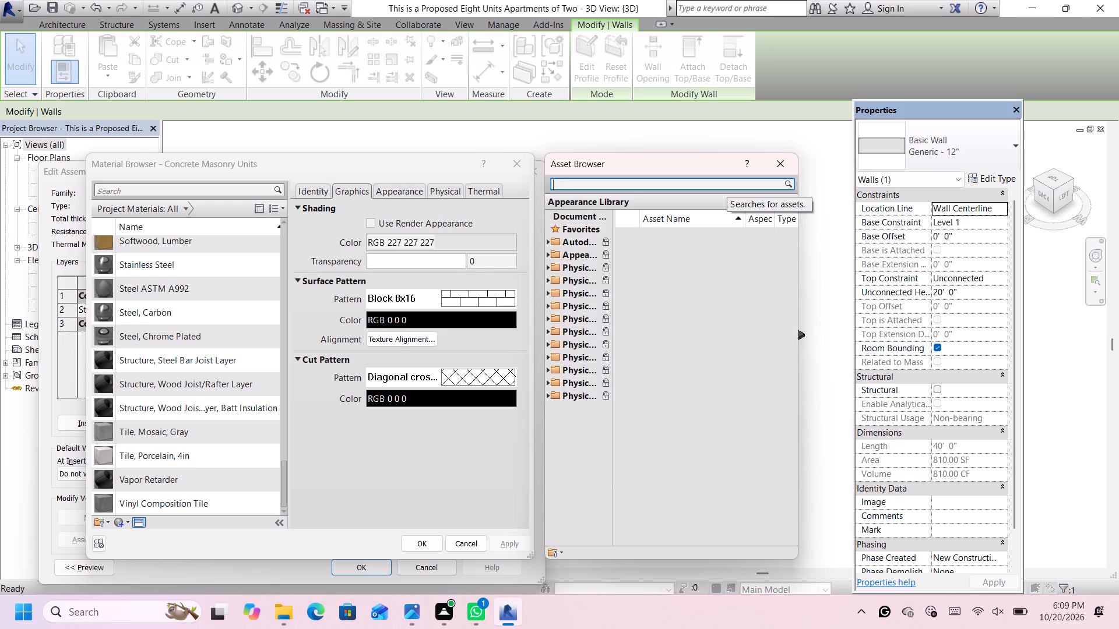
{"action": "type", "text": "white"}
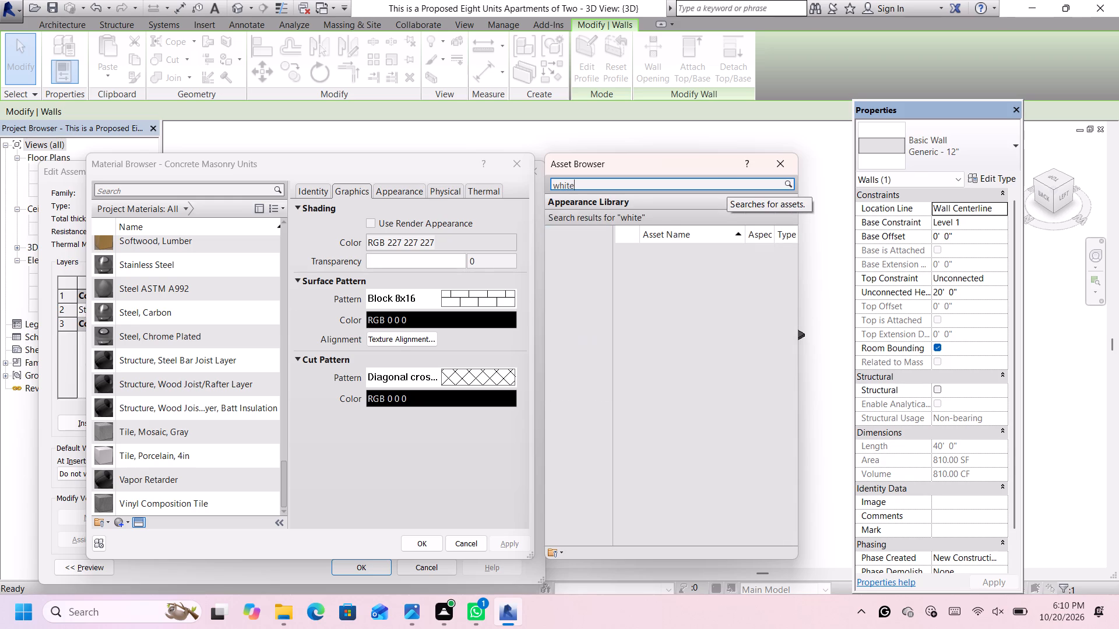
{"action": "key", "text": "Return"}
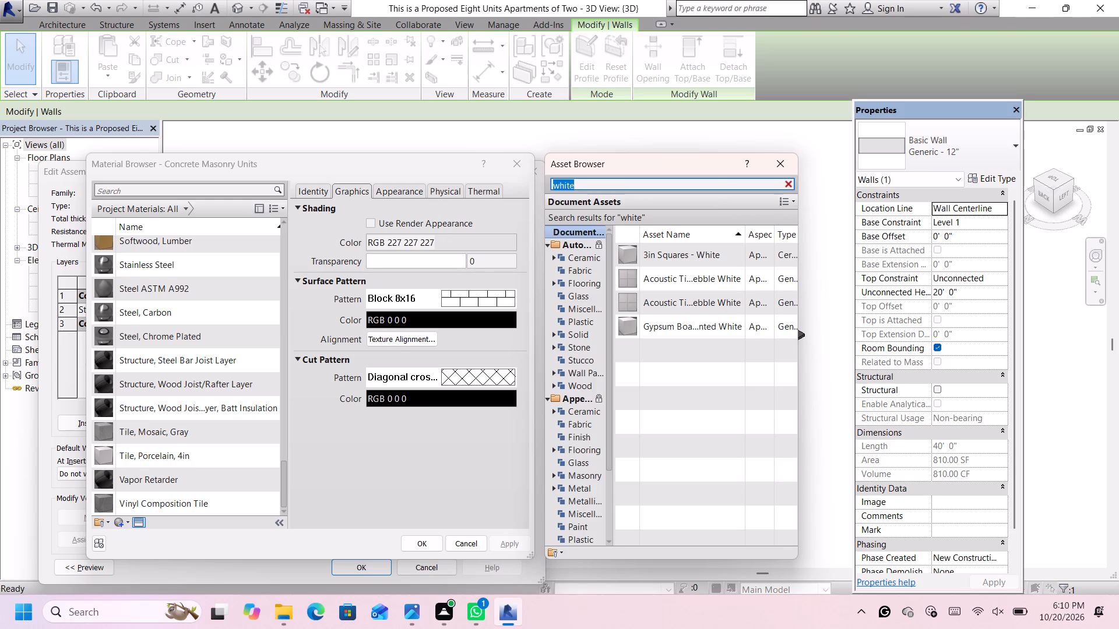
{"action": "left_click", "coordinate": [669, 256]}
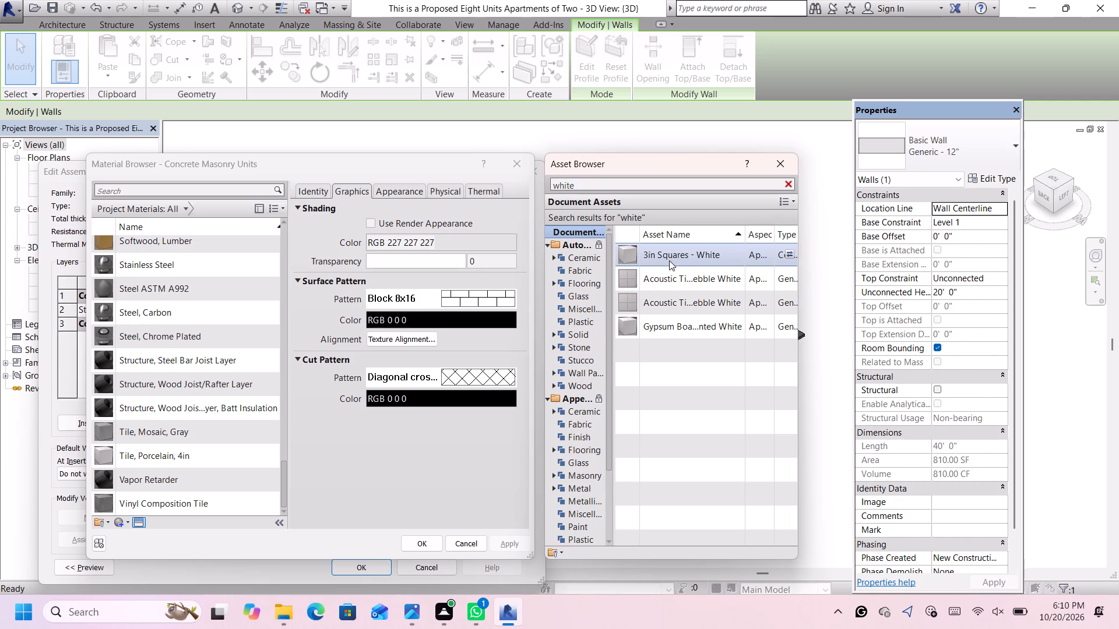
{"action": "double_click", "coordinate": [668, 253]}
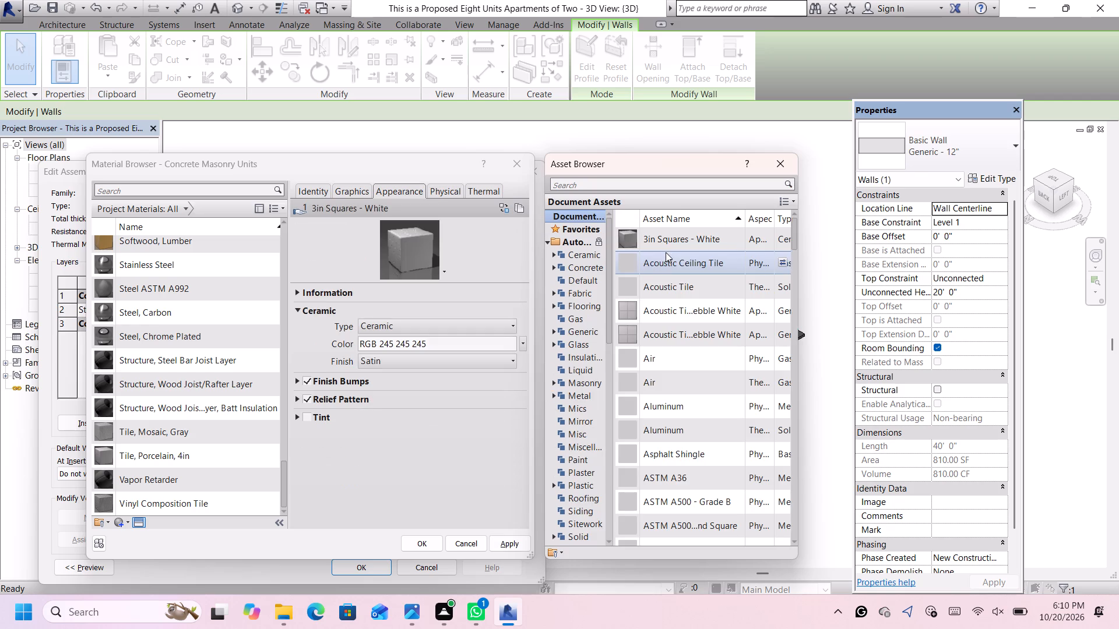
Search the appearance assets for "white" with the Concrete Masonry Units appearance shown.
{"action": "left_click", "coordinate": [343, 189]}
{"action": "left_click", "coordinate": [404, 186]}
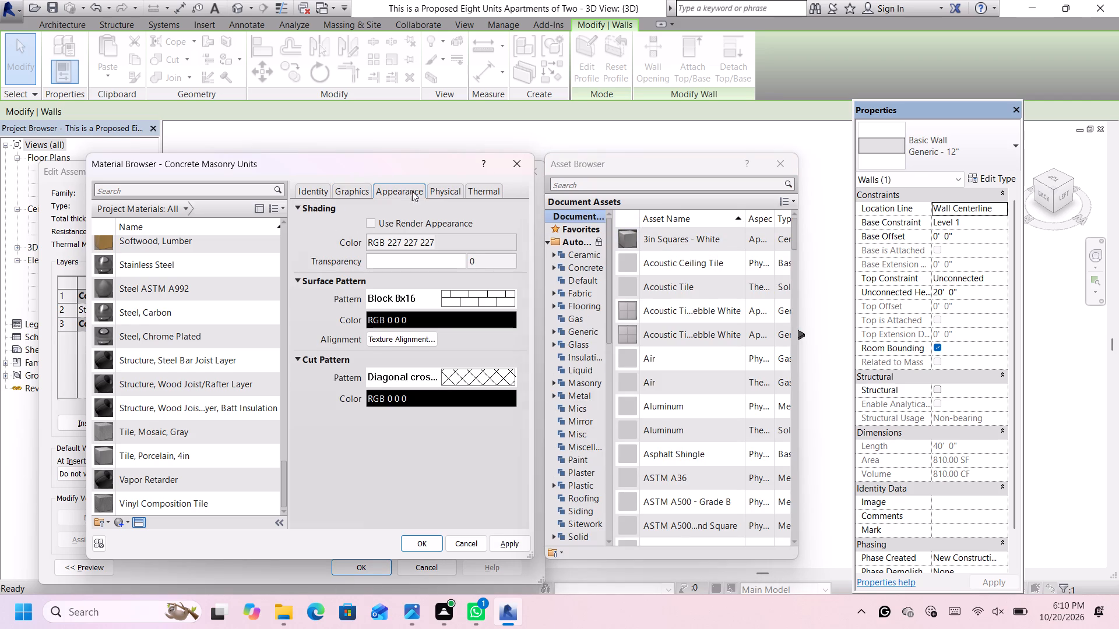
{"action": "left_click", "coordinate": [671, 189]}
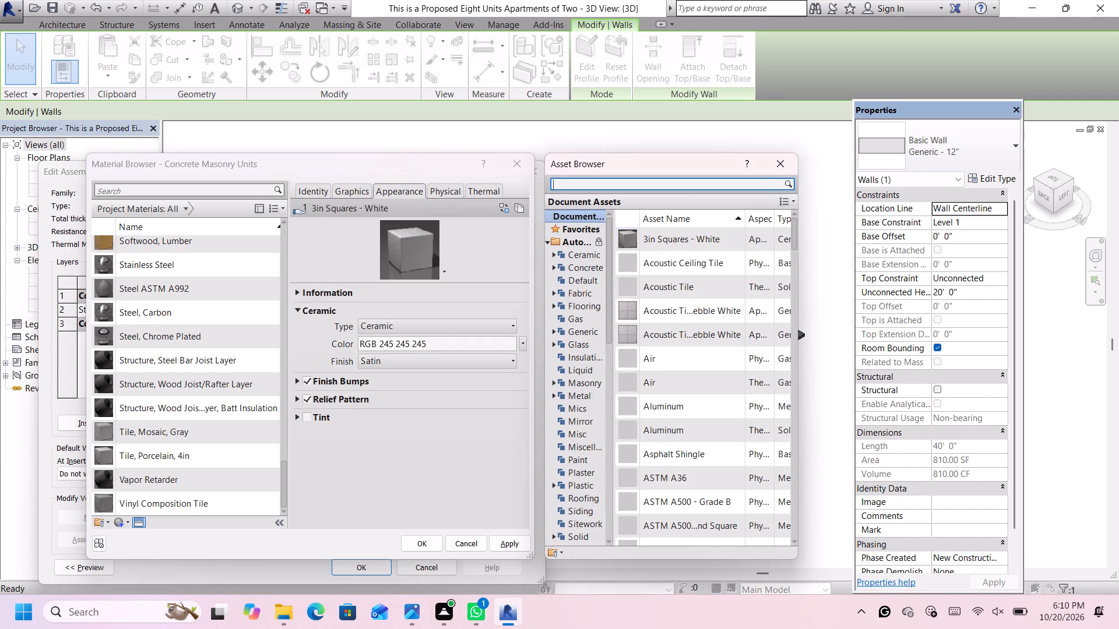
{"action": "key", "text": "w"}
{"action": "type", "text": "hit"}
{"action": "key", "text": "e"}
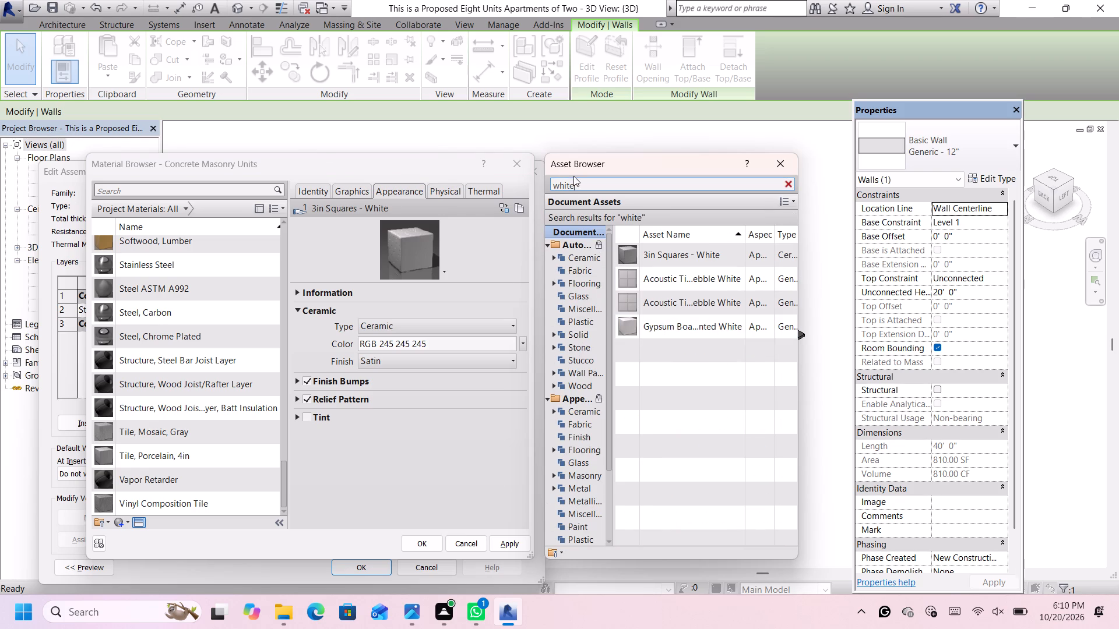
Search the appearance assets for "paint" and replace the Concrete Masonry Units appearance with the Gray wall paint.
{"action": "key", "text": "BackSpace"}
{"action": "key", "text": "BackSpace"}
{"action": "key", "text": "BackSpace"}
{"action": "key", "text": "BackSpace"}
{"action": "key", "text": "BackSpace"}
{"action": "key", "text": "BackSpace"}
{"action": "key", "text": "BackSpace"}
{"action": "key", "text": "BackSpace"}
{"action": "key", "text": "BackSpace"}
{"action": "key", "text": "BackSpace"}
{"action": "key", "text": "BackSpace"}
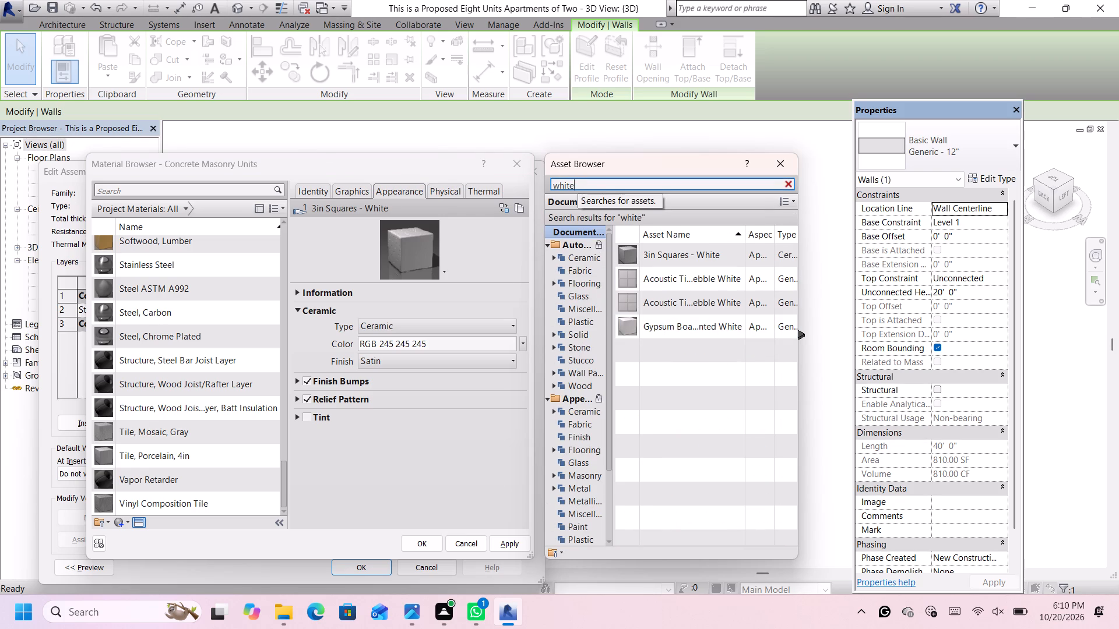
{"action": "key", "text": "p"}
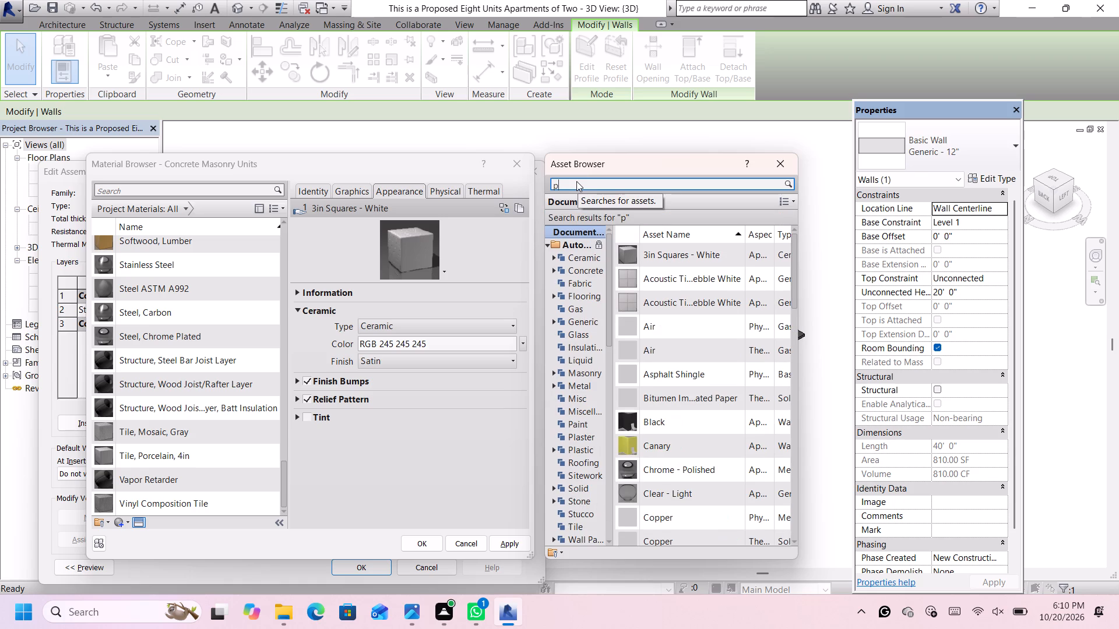
{"action": "type", "text": "aint"}
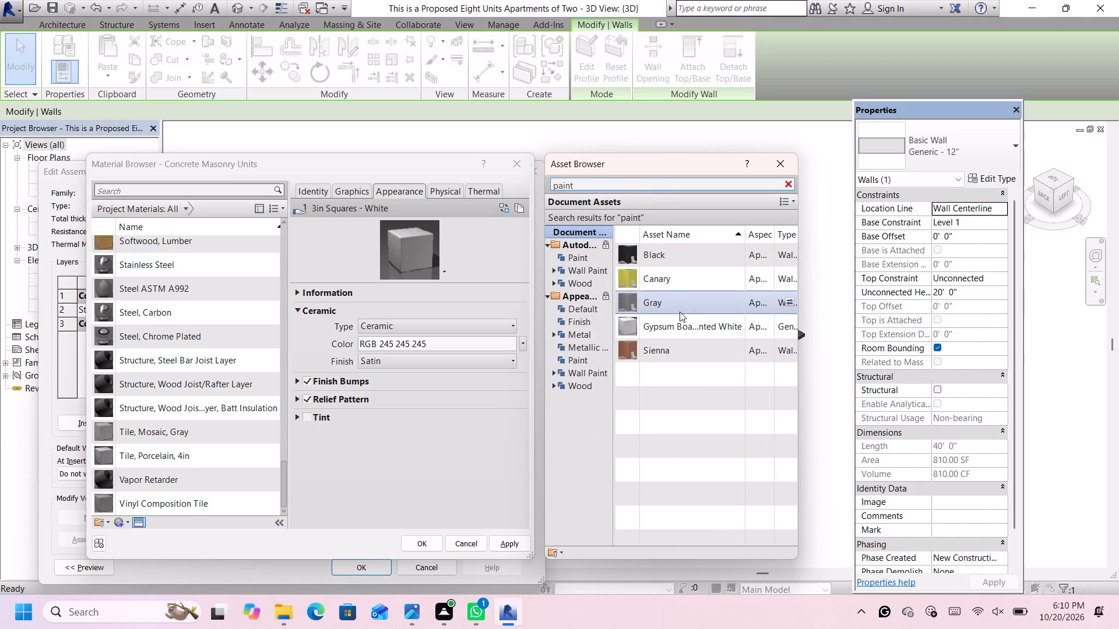
{"action": "double_click", "coordinate": [679, 307]}
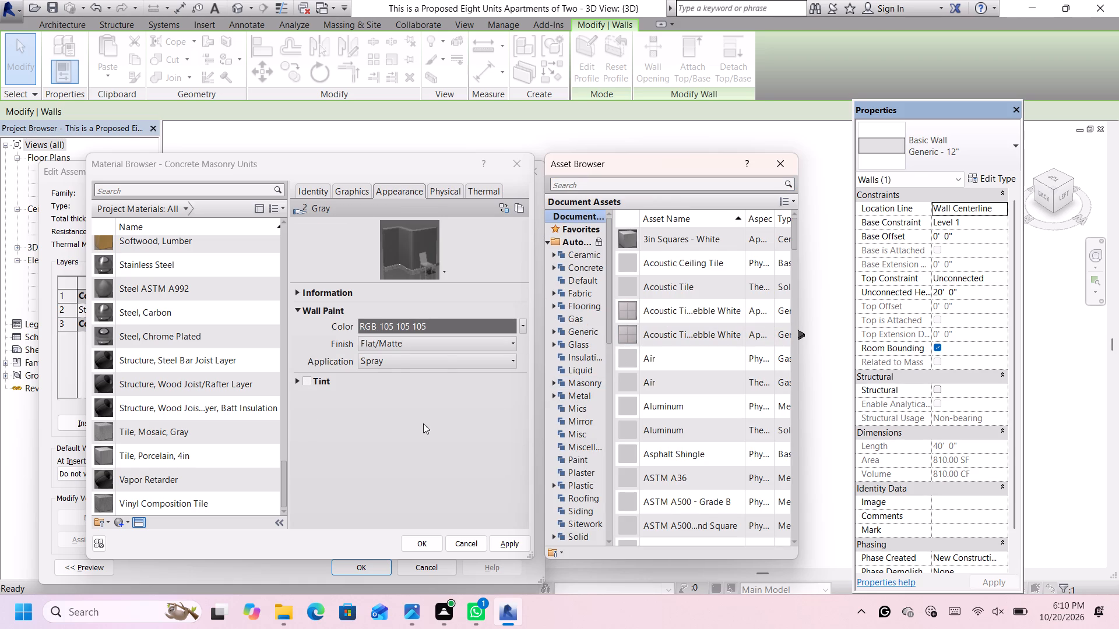
Set the wall paint color to white, RGB 255 255 255, and apply the material to the Generic - 12" wall type.
{"action": "left_click", "coordinate": [523, 324]}
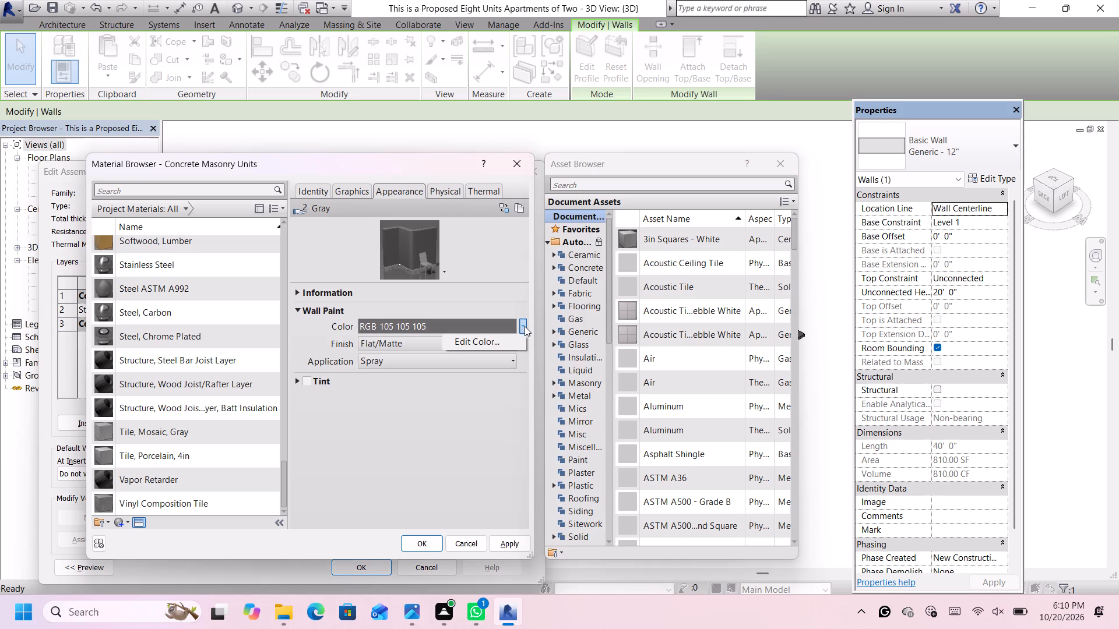
{"action": "left_click", "coordinate": [513, 342]}
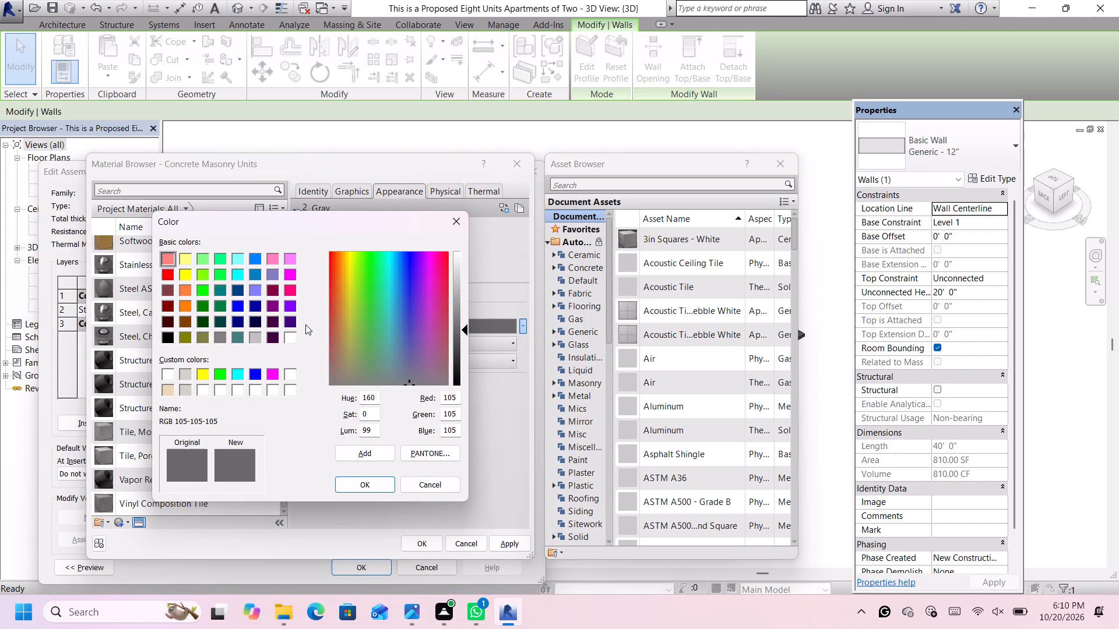
{"action": "left_click", "coordinate": [293, 334]}
{"action": "left_click", "coordinate": [378, 484]}
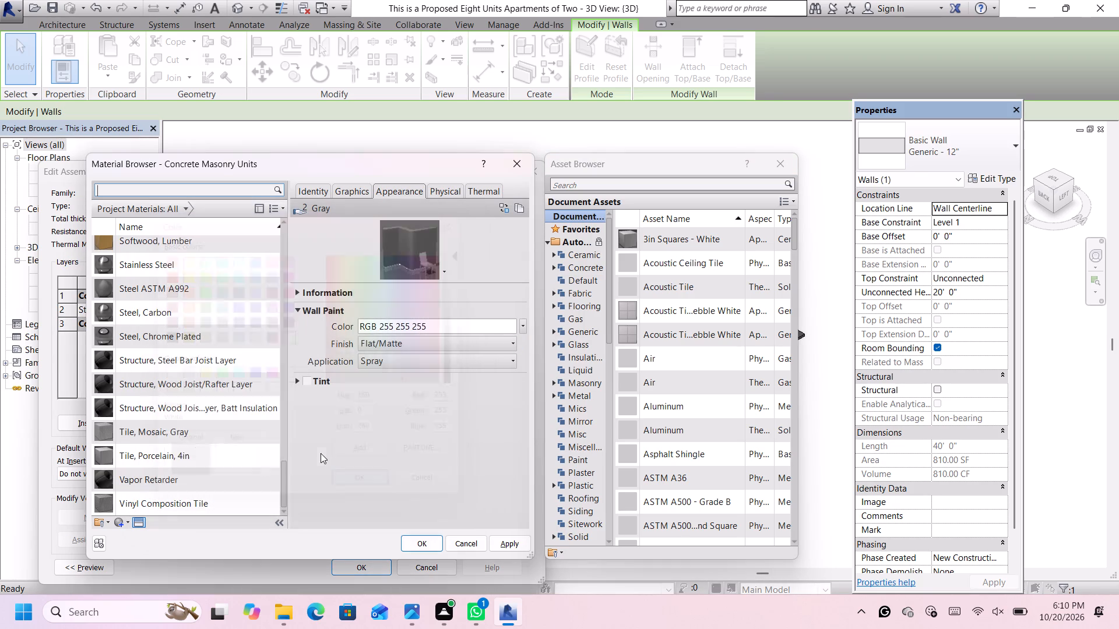
{"action": "left_click", "coordinate": [426, 539]}
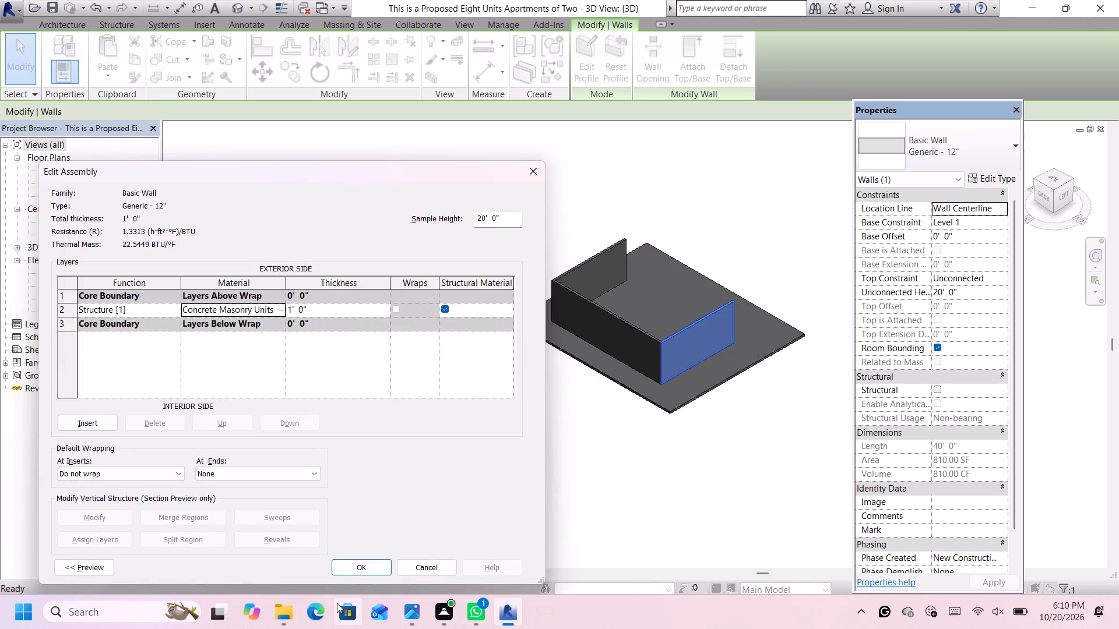
{"action": "left_click", "coordinate": [379, 566]}
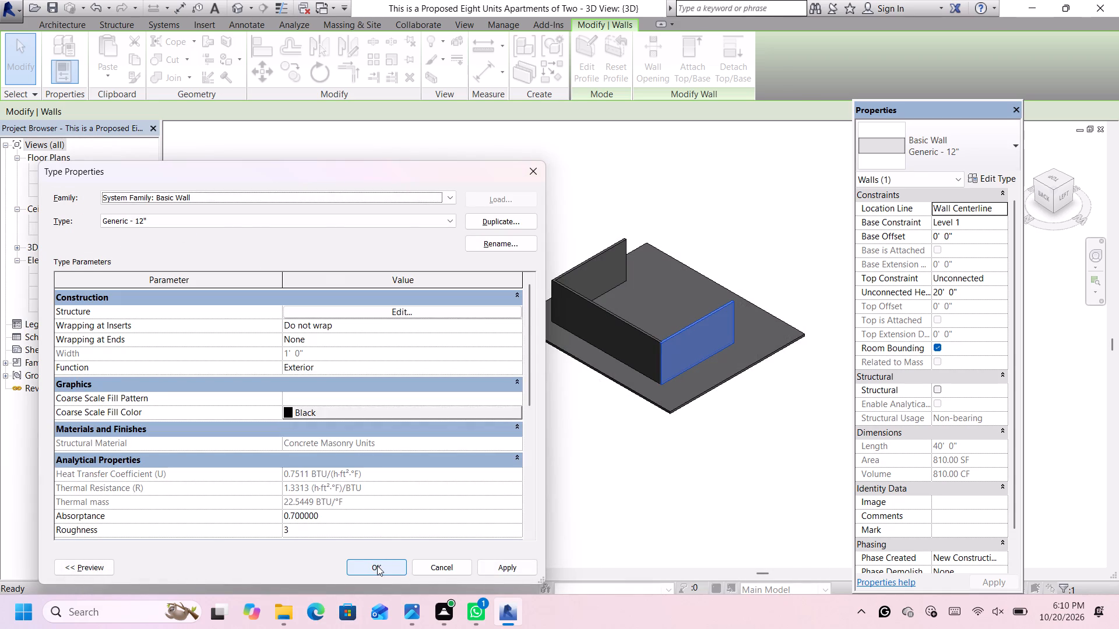
{"action": "left_click", "coordinate": [377, 566]}
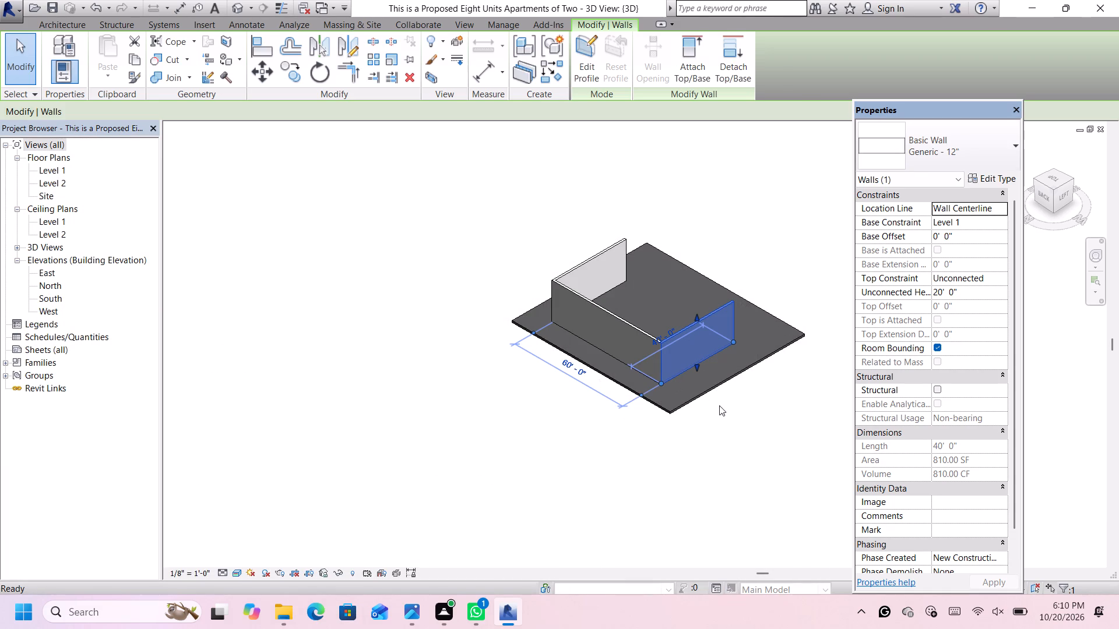
Assign Concrete Masonry Units with its white wall paint appearance to the structure layer of the Generic - 12" floor type.
{"action": "scroll", "coordinate": [719, 407], "scroll_direction": "up", "scroll_amount": 3}
{"action": "left_click", "coordinate": [738, 402]}
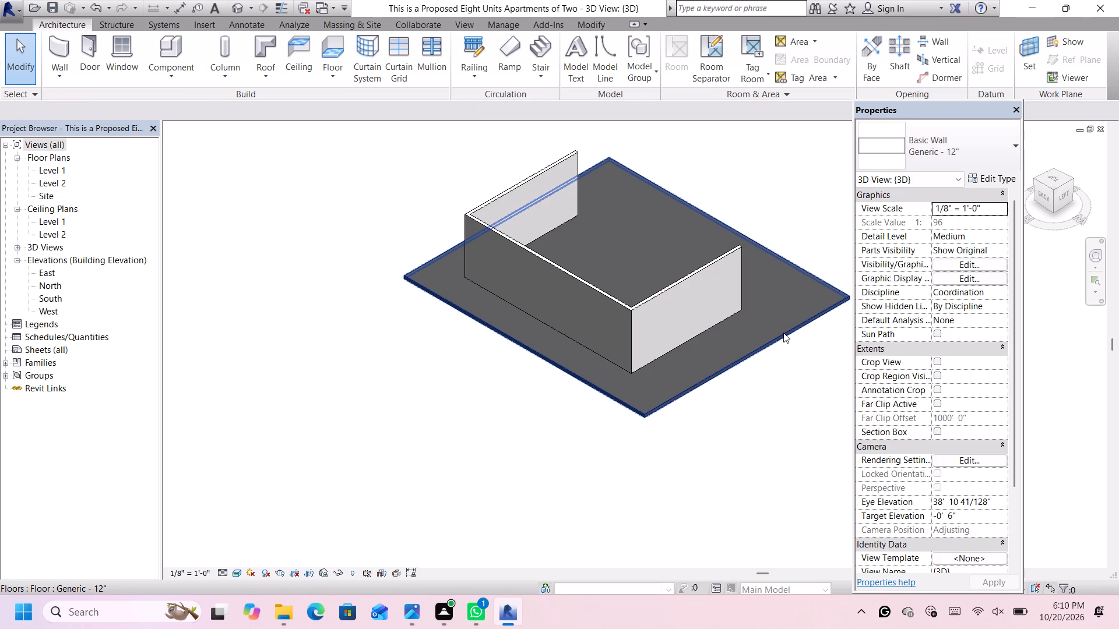
{"action": "left_click", "coordinate": [783, 333]}
{"action": "left_click", "coordinate": [982, 180]}
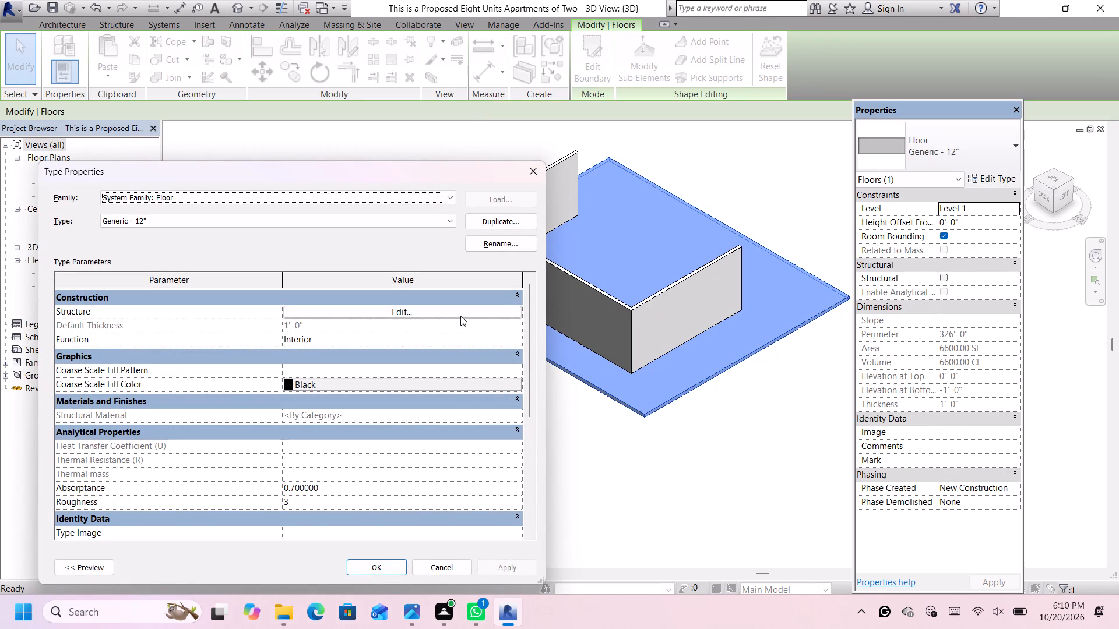
{"action": "left_click", "coordinate": [460, 310]}
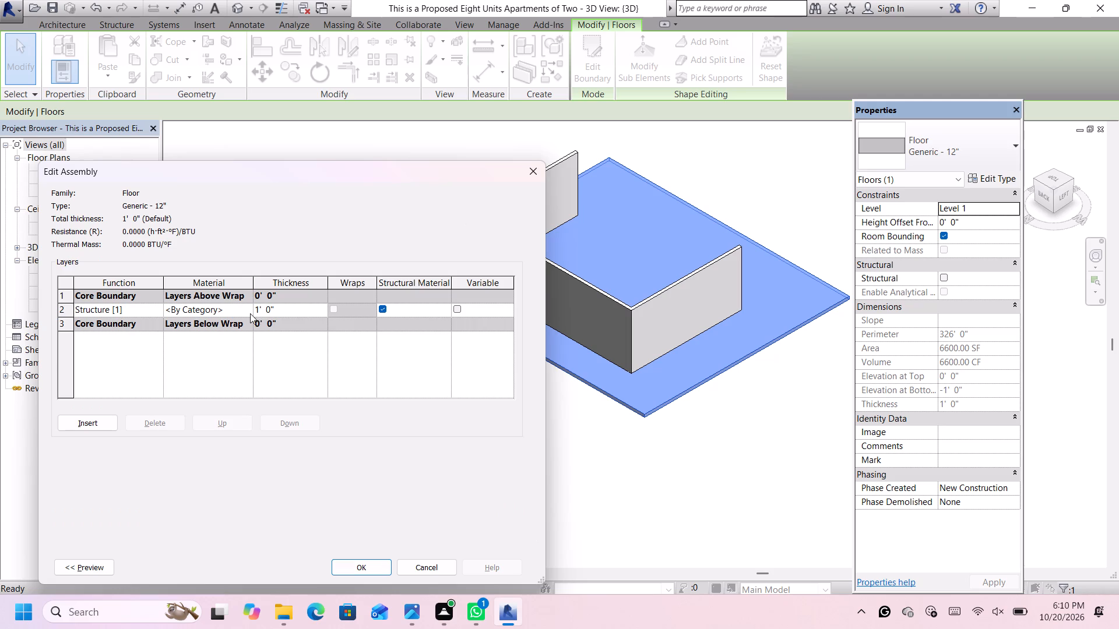
{"action": "left_click", "coordinate": [249, 313]}
{"action": "left_click", "coordinate": [248, 310]}
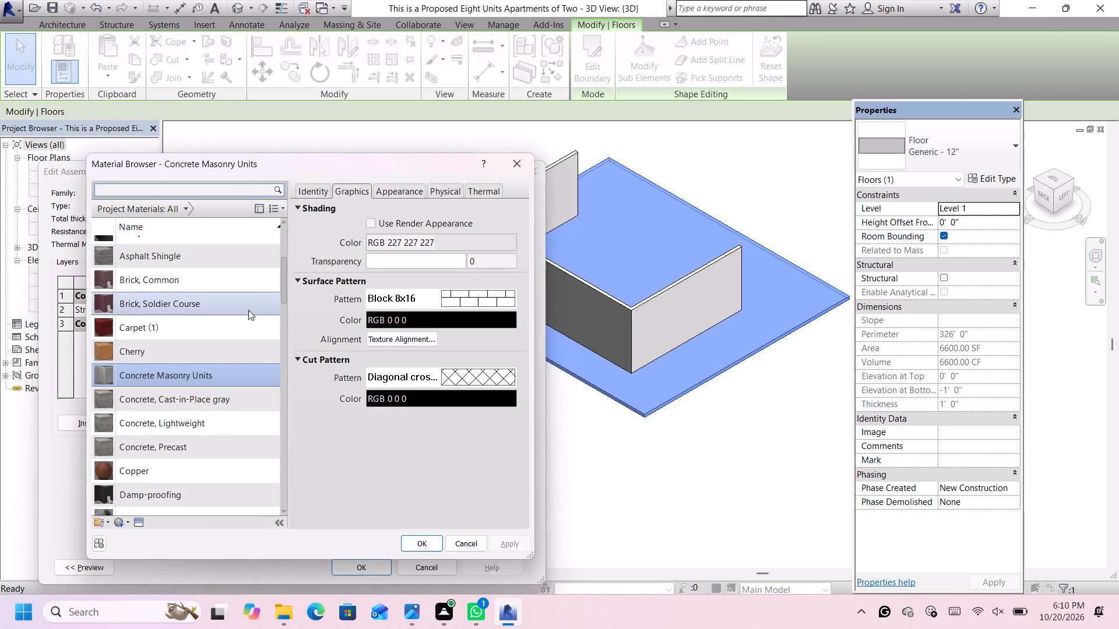
{"action": "scroll", "coordinate": [248, 312], "scroll_direction": "down", "scroll_amount": 1}
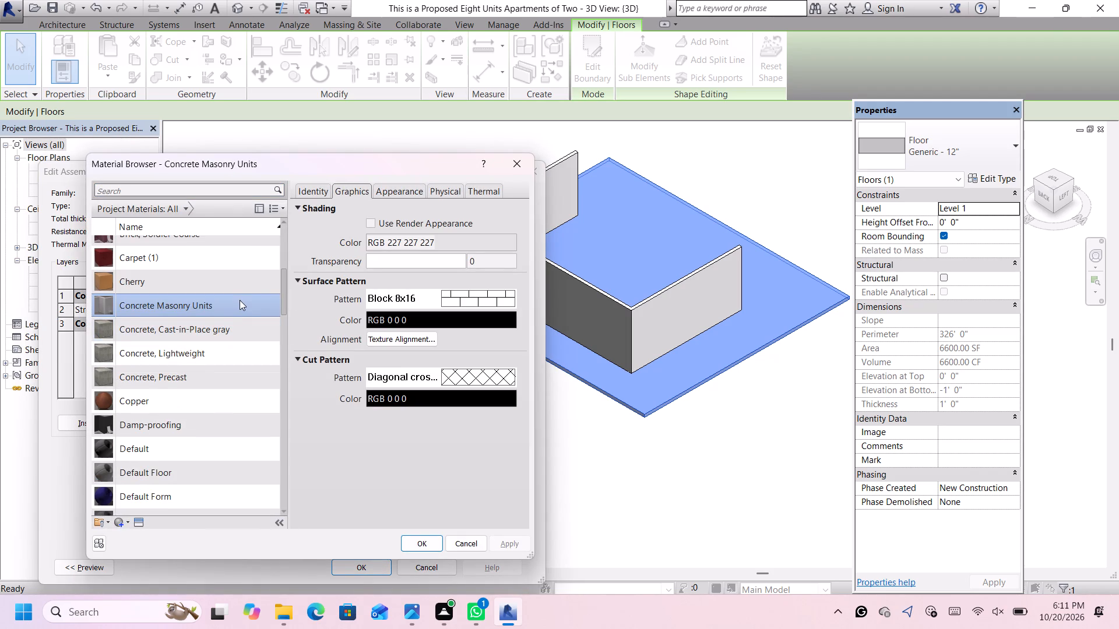
{"action": "left_click", "coordinate": [240, 300]}
{"action": "left_click", "coordinate": [407, 192]}
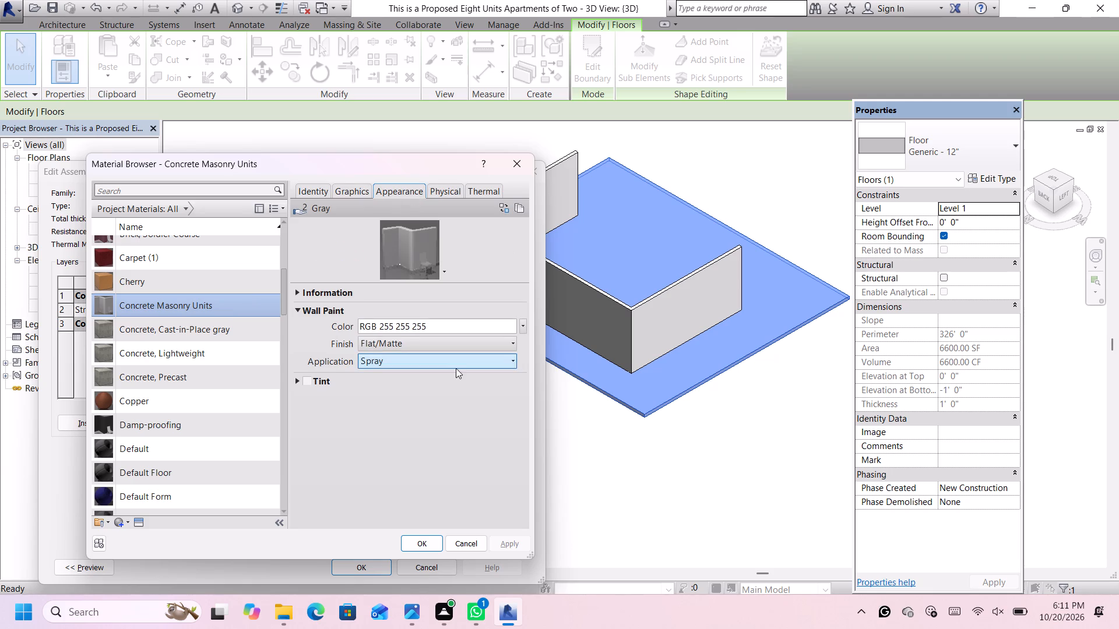
{"action": "left_click", "coordinate": [413, 538]}
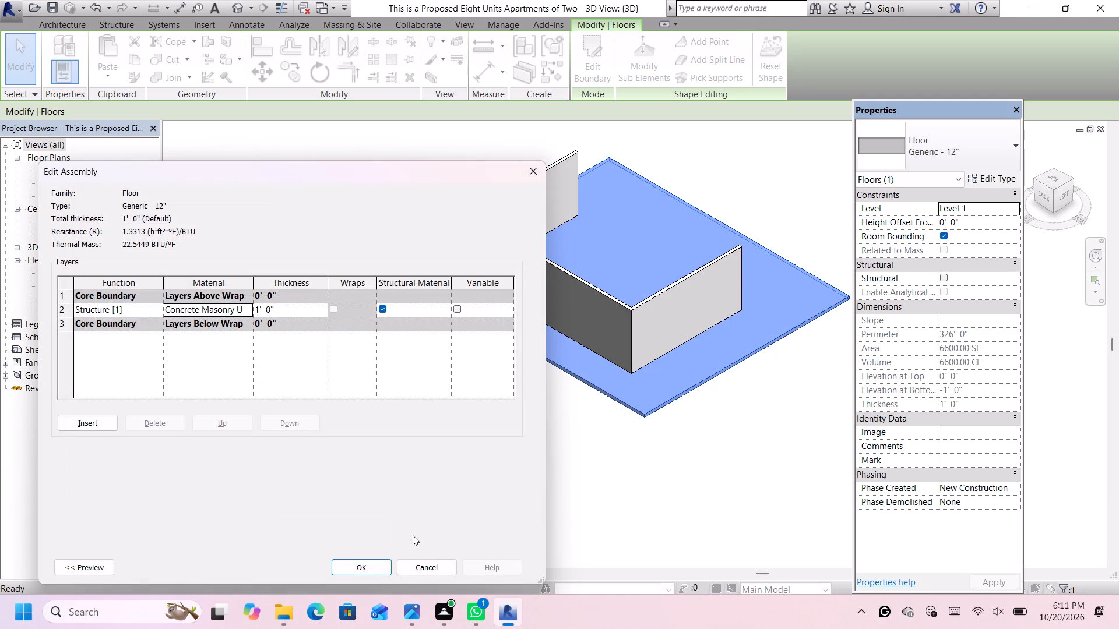
{"action": "left_click", "coordinate": [349, 568]}
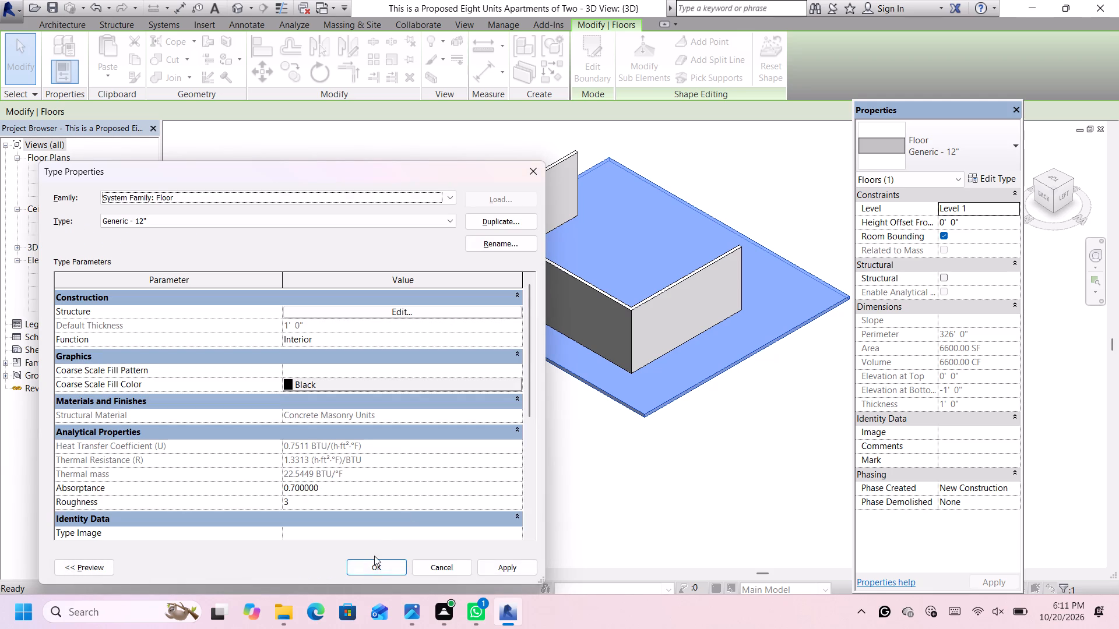
{"action": "left_click", "coordinate": [375, 561]}
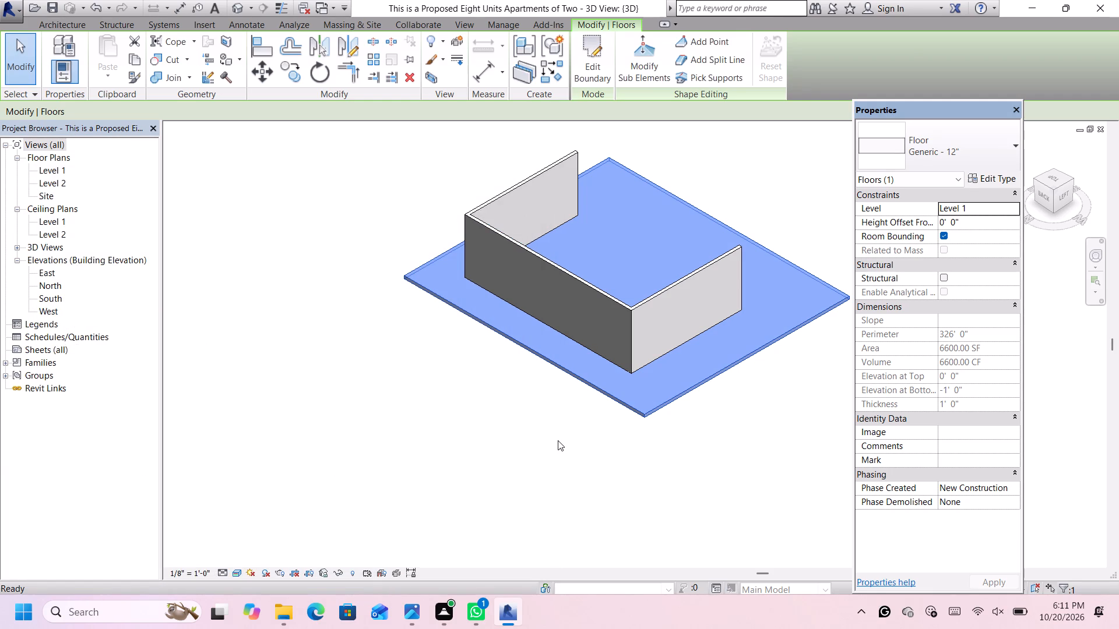
Examine the walls and floor slab with nothing selected, from the back-left and the front-left isometric views.
{"action": "scroll", "coordinate": [732, 466], "scroll_direction": "down", "scroll_amount": 4}
{"action": "scroll", "coordinate": [754, 443], "scroll_direction": "up", "scroll_amount": 5}
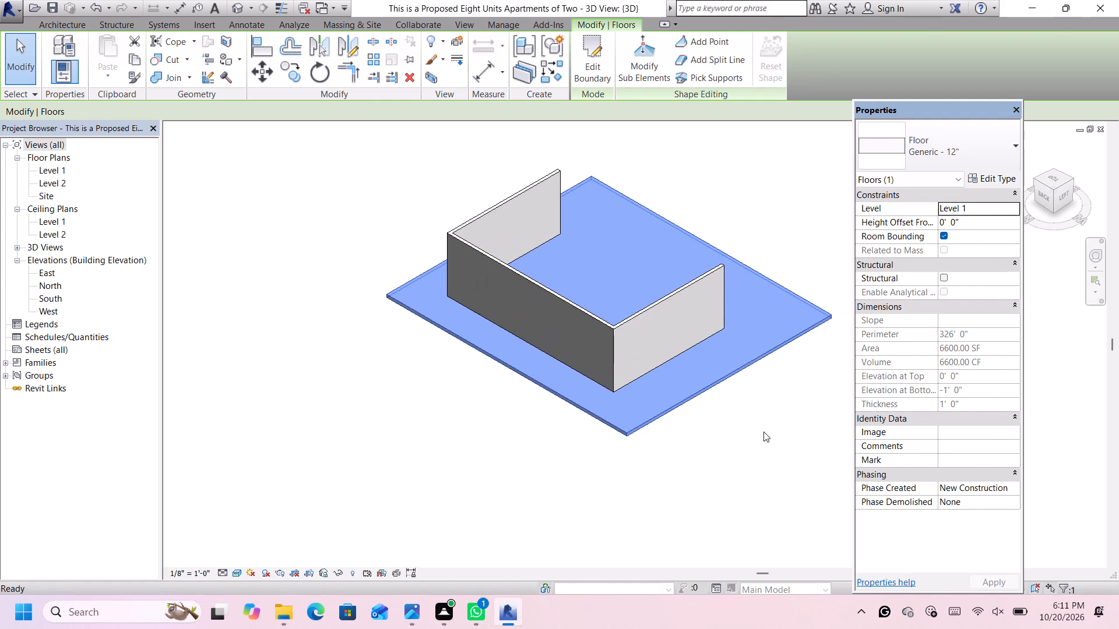
{"action": "left_click", "coordinate": [763, 432]}
{"action": "scroll", "coordinate": [754, 437], "scroll_direction": "down", "scroll_amount": 6}
{"action": "scroll", "coordinate": [856, 464], "scroll_direction": "up", "scroll_amount": 2}
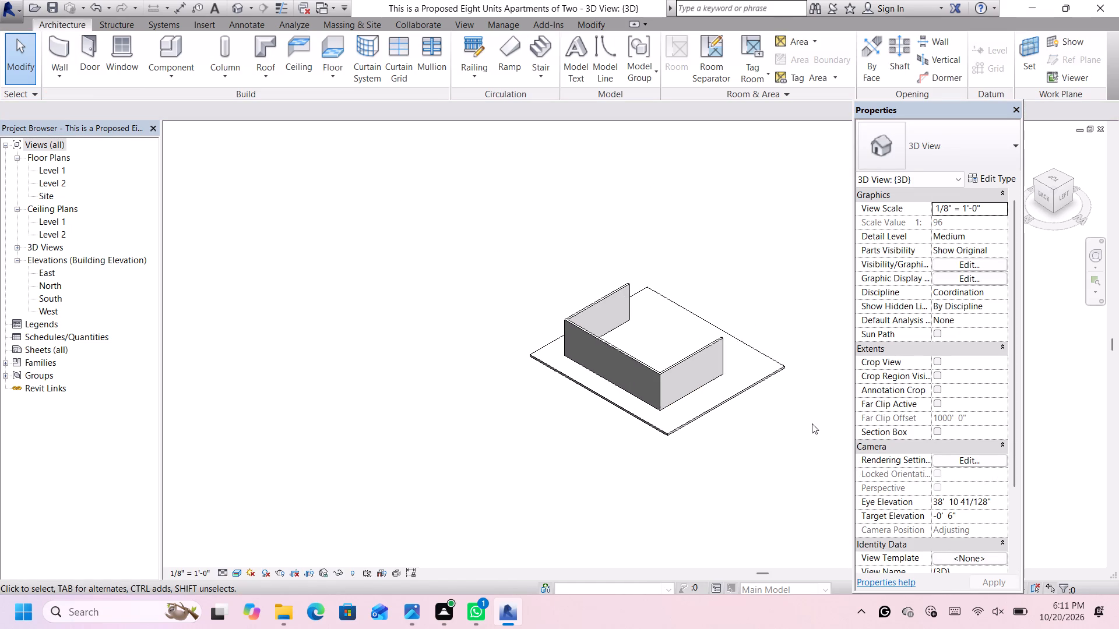
{"action": "scroll", "coordinate": [811, 407], "scroll_direction": "up", "scroll_amount": 3}
{"action": "middle_click", "coordinate": [807, 408]}
{"action": "middle_click_drag", "start_coordinate": [805, 409], "coordinate": [793, 414]}
{"action": "middle_click", "coordinate": [793, 414]}
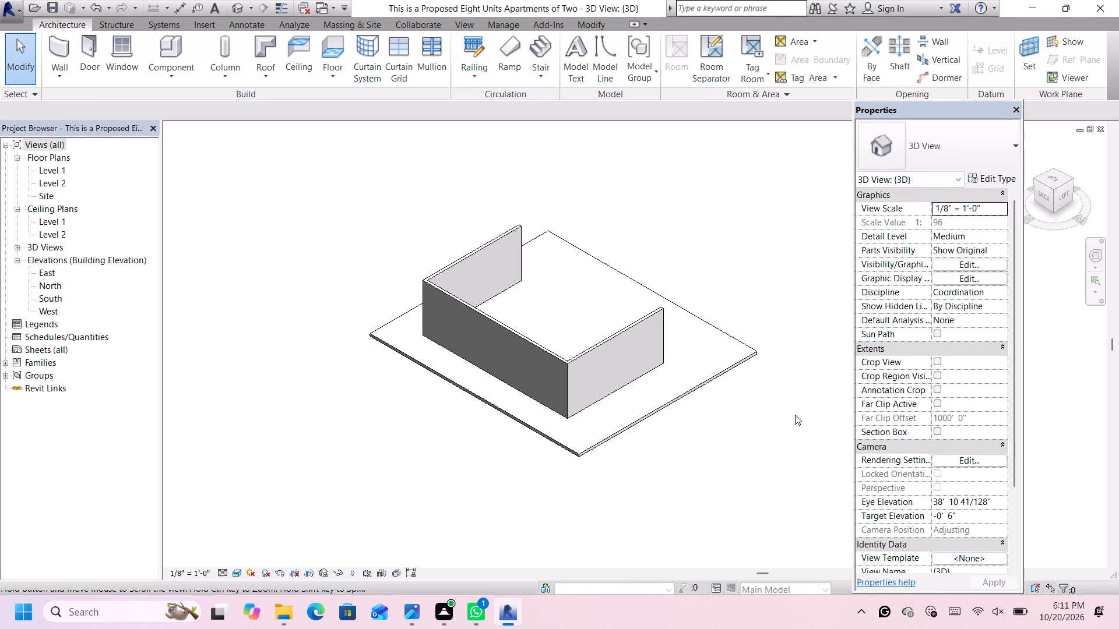
{"action": "middle_click", "coordinate": [794, 414]}
{"action": "middle_click", "coordinate": [795, 415]}
{"action": "middle_click", "coordinate": [797, 416]}
{"action": "middle_click", "coordinate": [798, 416]}
{"action": "middle_click", "coordinate": [798, 416]}
{"action": "scroll", "coordinate": [798, 416], "scroll_direction": "down", "scroll_amount": 5}
{"action": "left_click", "coordinate": [821, 492]}
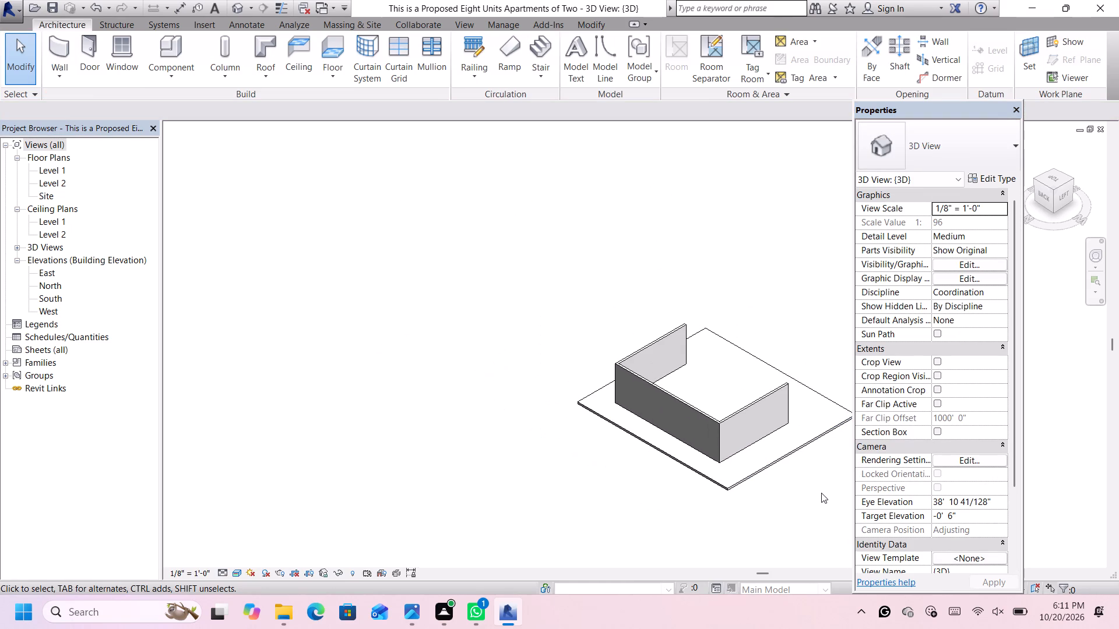
{"action": "scroll", "coordinate": [822, 455], "scroll_direction": "down", "scroll_amount": 4}
{"action": "scroll", "coordinate": [824, 462], "scroll_direction": "up", "scroll_amount": 9}
{"action": "scroll", "coordinate": [819, 450], "scroll_direction": "down", "scroll_amount": 2}
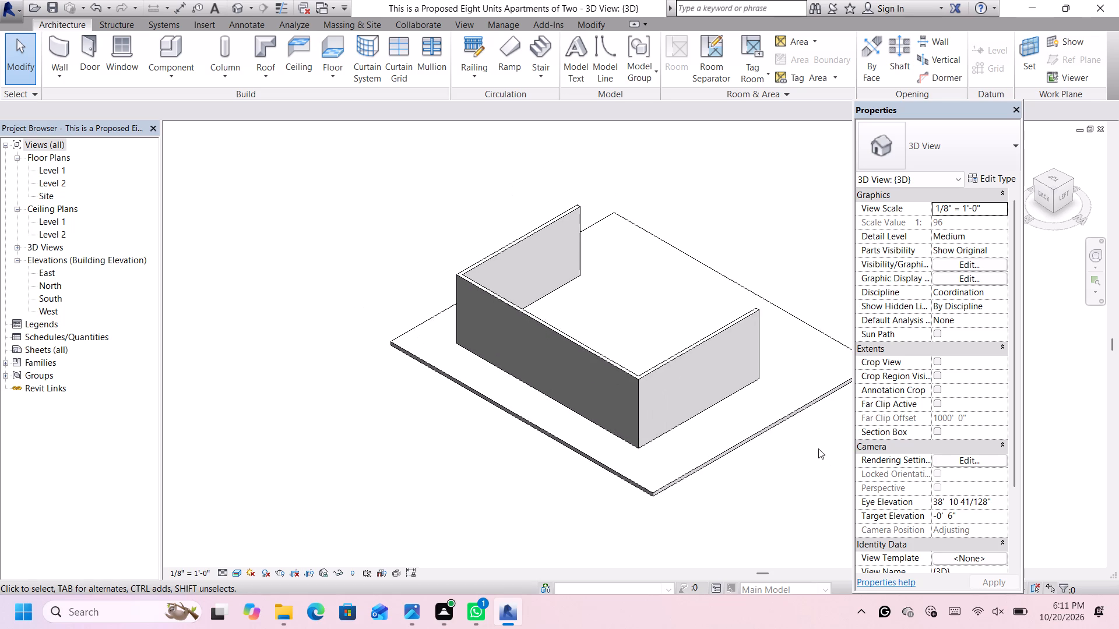
{"action": "scroll", "coordinate": [818, 448], "scroll_direction": "up", "scroll_amount": 1}
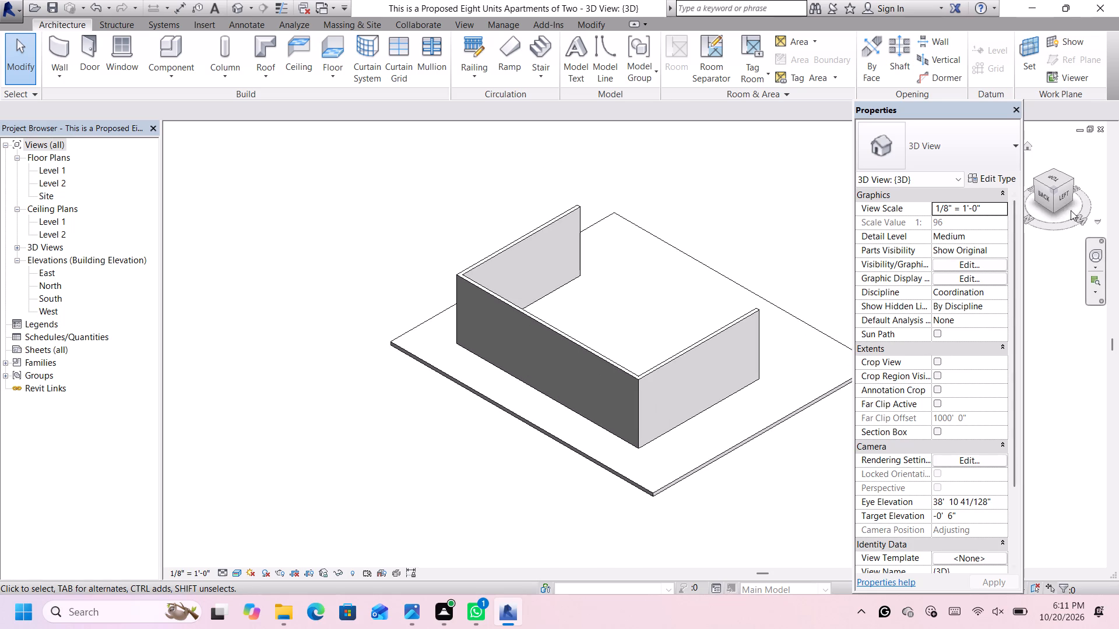
{"action": "left_click", "coordinate": [1071, 179]}
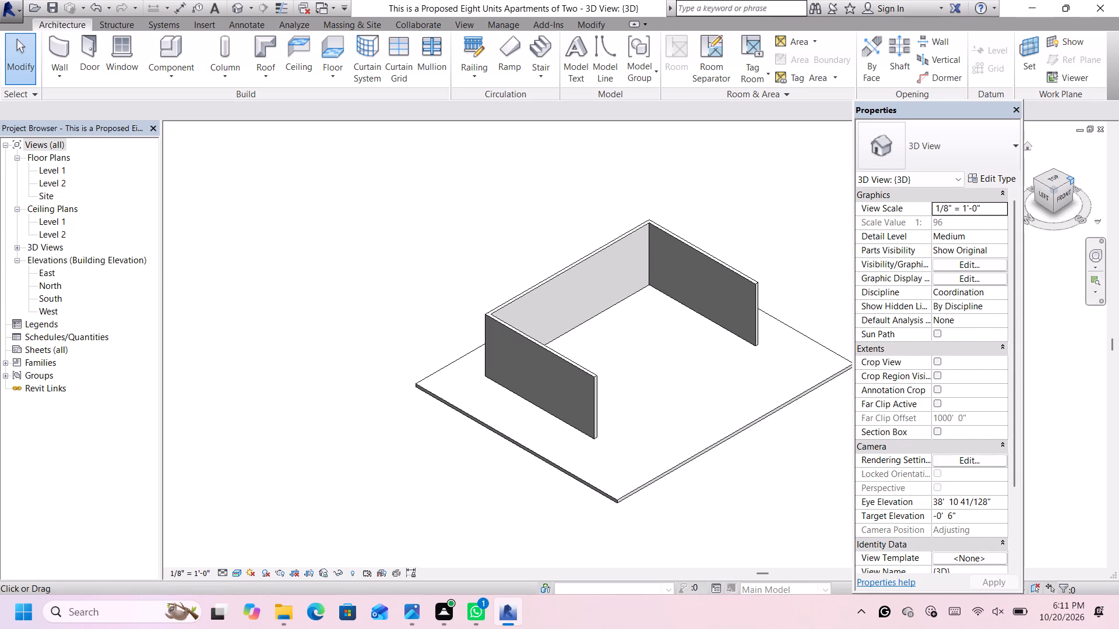
{"action": "scroll", "coordinate": [685, 333], "scroll_direction": "up", "scroll_amount": 2}
{"action": "scroll", "coordinate": [685, 331], "scroll_direction": "down", "scroll_amount": 5}
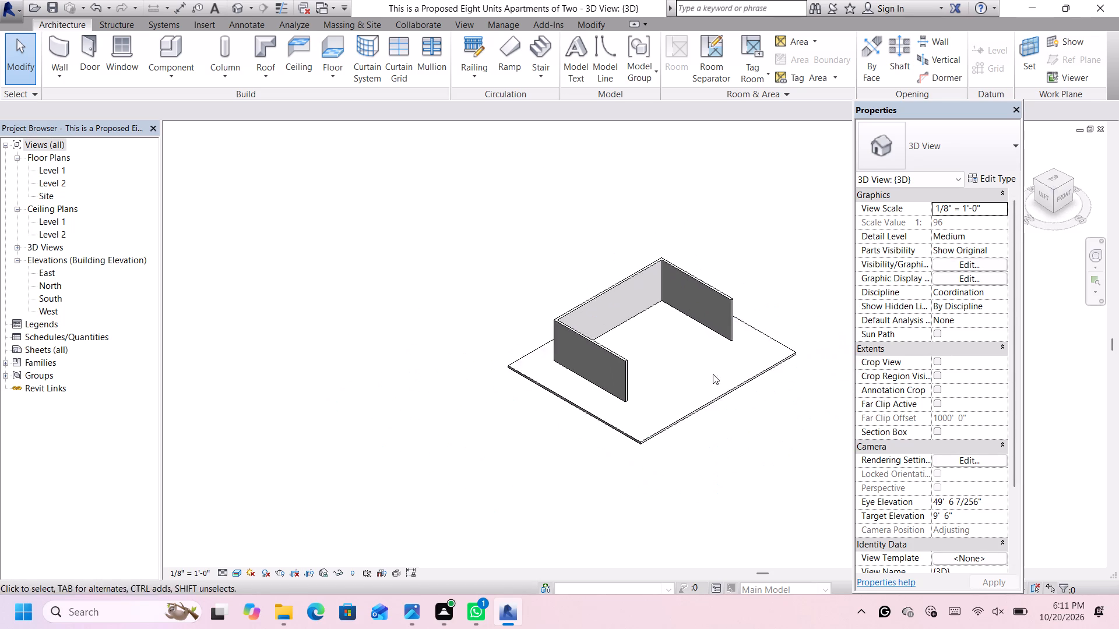
{"action": "scroll", "coordinate": [737, 412], "scroll_direction": "up", "scroll_amount": 2}
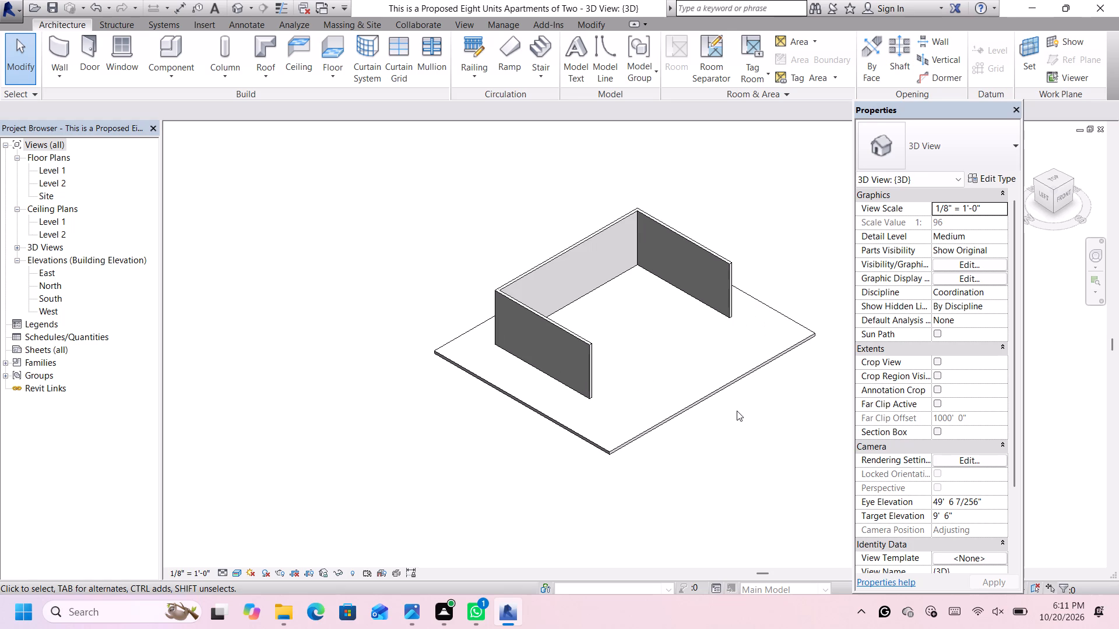
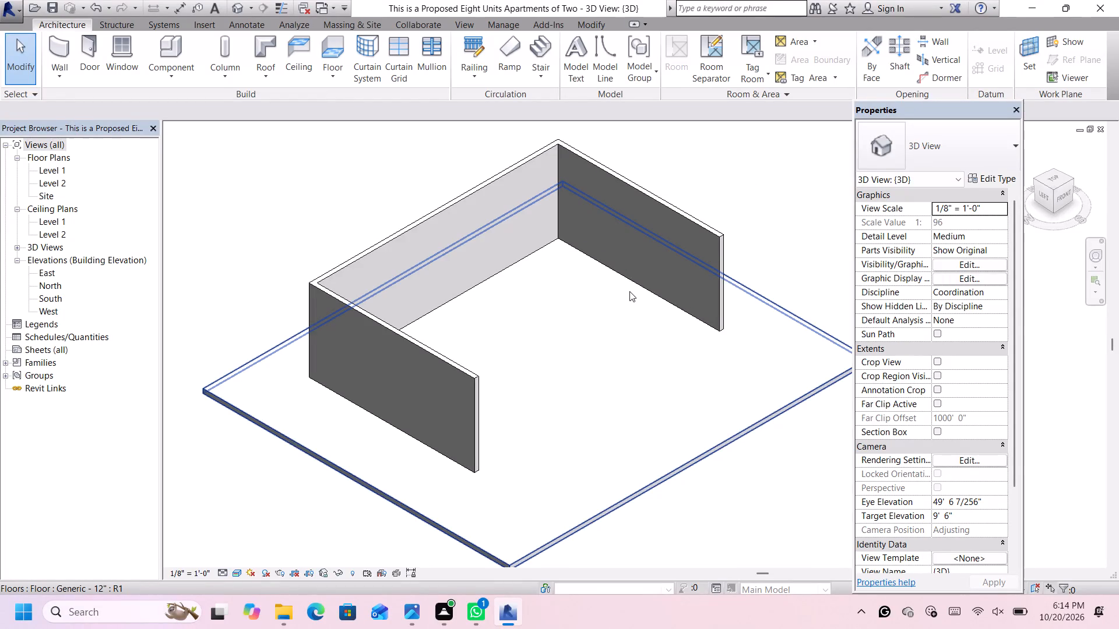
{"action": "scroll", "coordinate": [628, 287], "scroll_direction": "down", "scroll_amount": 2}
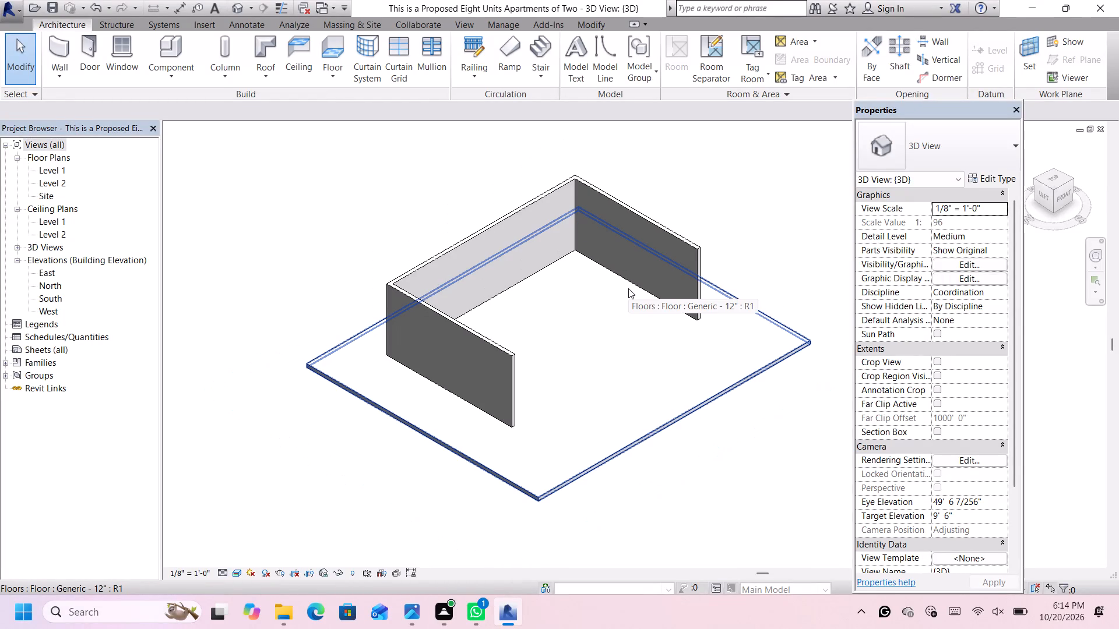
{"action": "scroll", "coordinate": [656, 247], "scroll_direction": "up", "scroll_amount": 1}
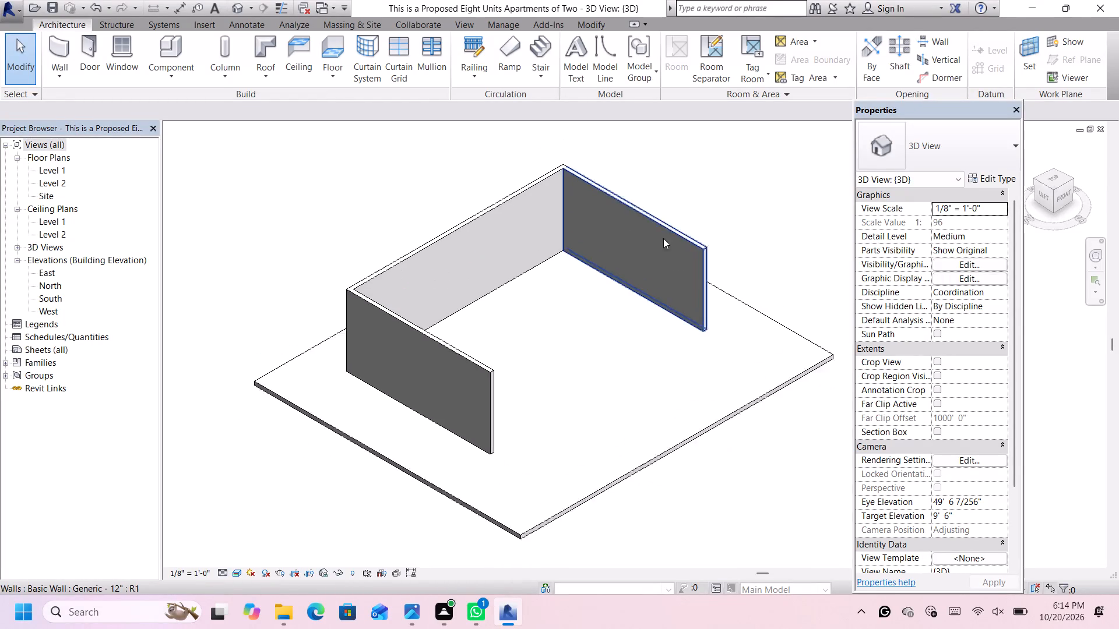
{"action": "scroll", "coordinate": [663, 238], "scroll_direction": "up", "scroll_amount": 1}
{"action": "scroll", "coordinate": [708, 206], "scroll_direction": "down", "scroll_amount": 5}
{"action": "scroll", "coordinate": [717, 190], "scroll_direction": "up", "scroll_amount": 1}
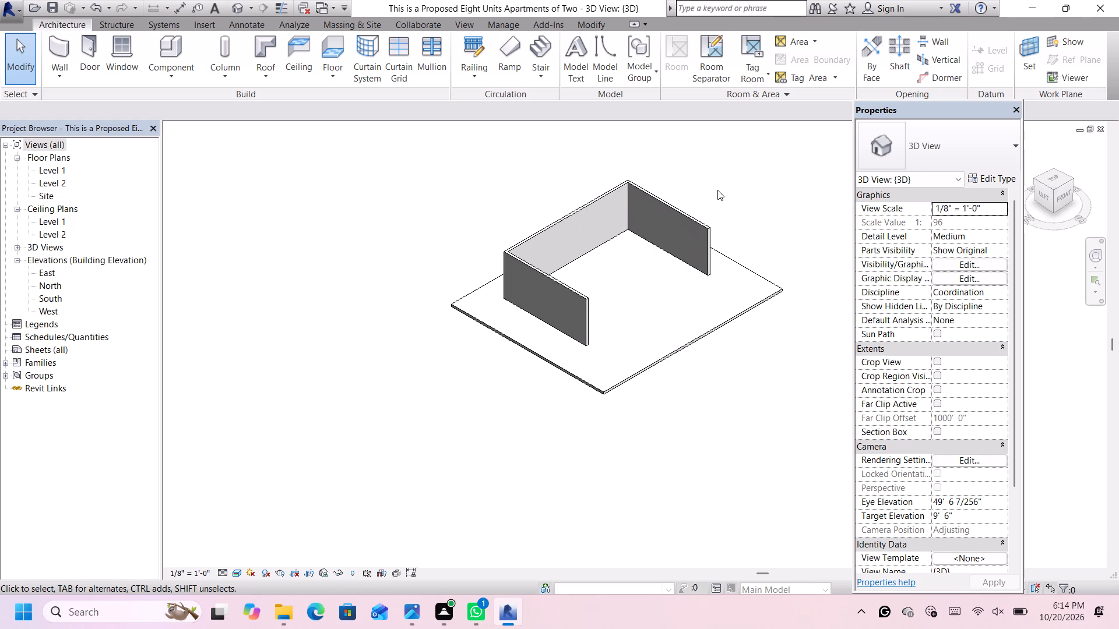
From the top view, nudge the west side wall outward until it stands 63'-0" from the east side wall.
{"action": "left_click", "coordinate": [1053, 175]}
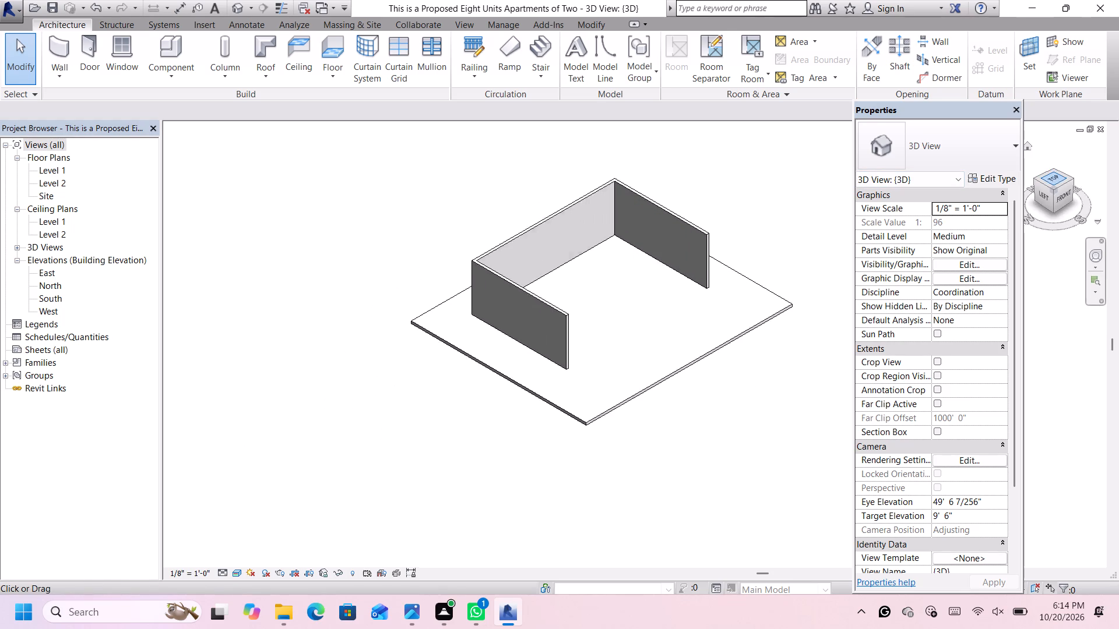
{"action": "scroll", "coordinate": [774, 274], "scroll_direction": "up", "scroll_amount": 1}
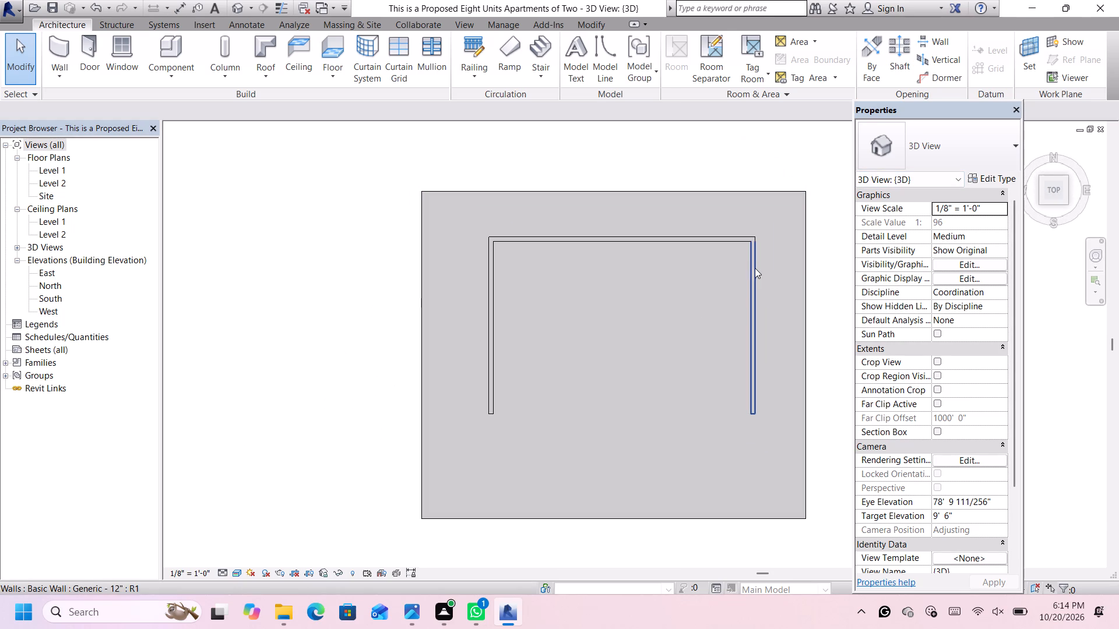
{"action": "left_click", "coordinate": [485, 318]}
{"action": "key", "text": "Left"}
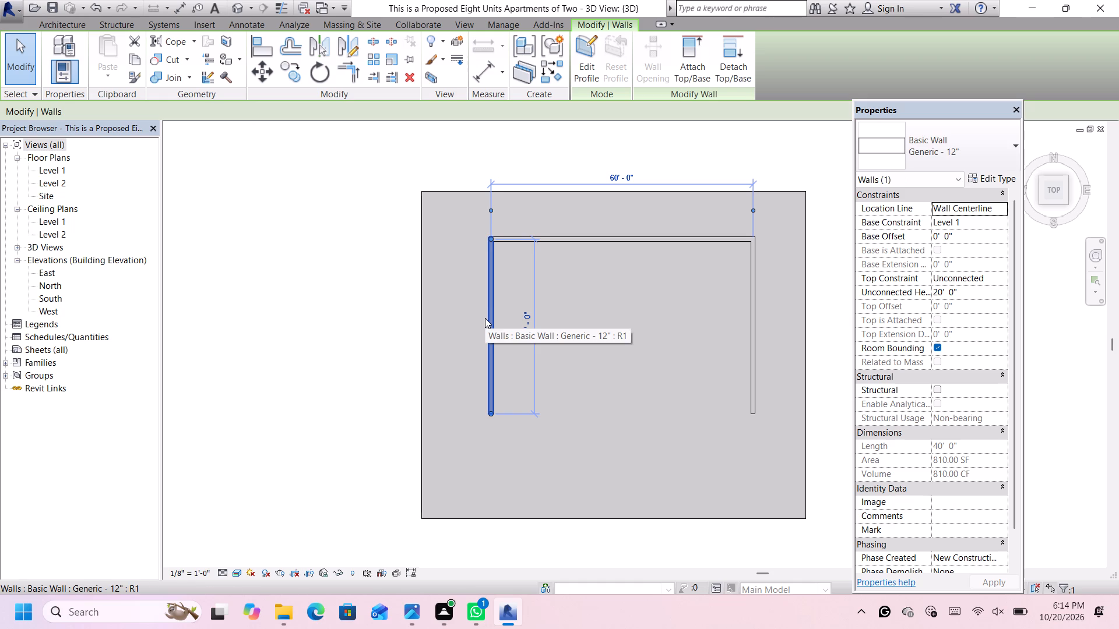
{"action": "key", "text": "Left"}
{"action": "key", "text": "Left"}
{"action": "key", "text": "Left"}
{"action": "key", "text": "Left"}
{"action": "key", "text": "Left"}
{"action": "key", "text": "Left"}
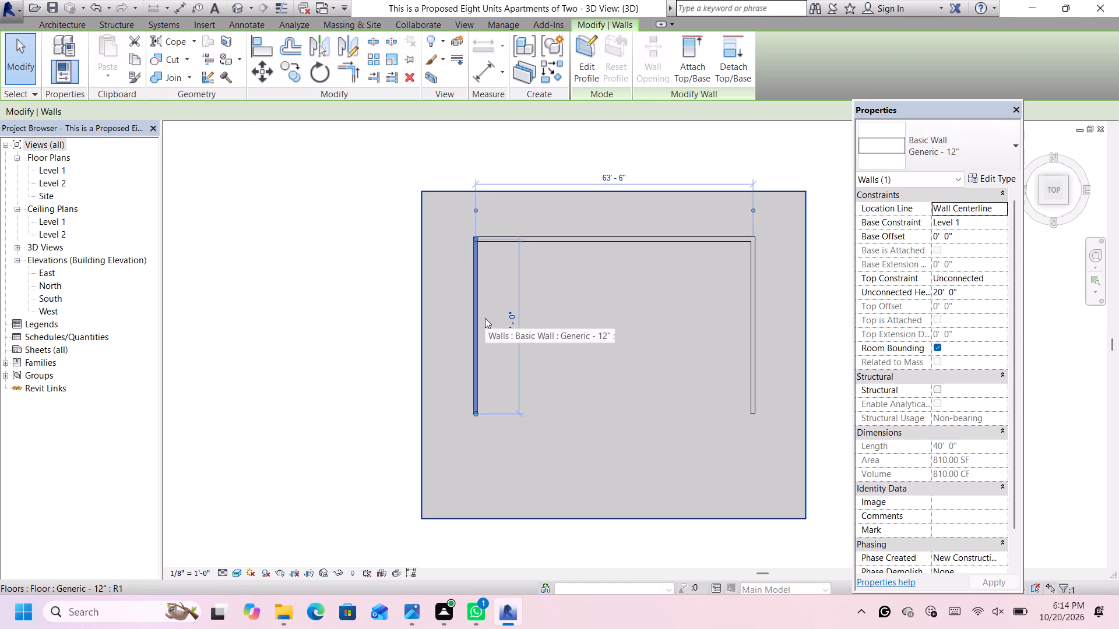
{"action": "key", "text": "Right"}
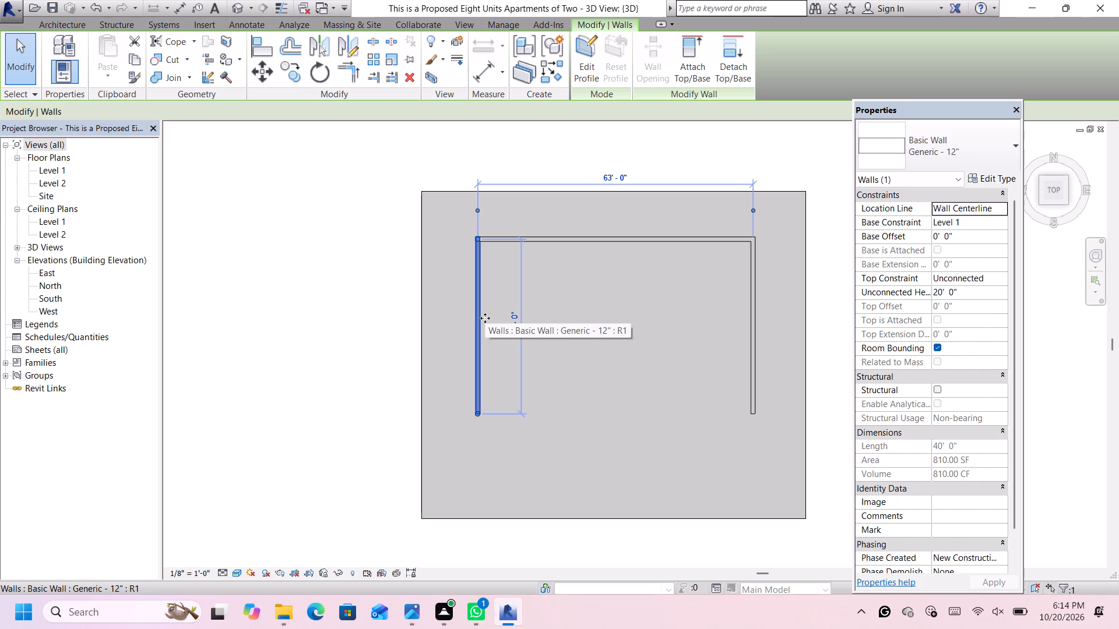
Nudge the east side wall outward until it stands 65'-0" from the west side wall, and leave nothing selected.
{"action": "left_click", "coordinate": [752, 303]}
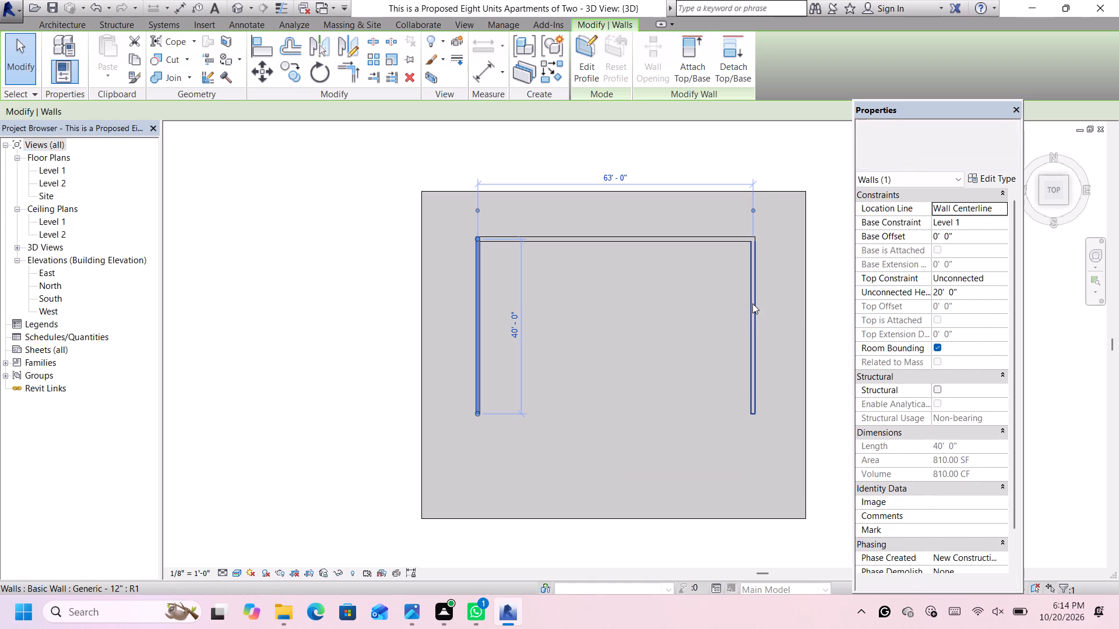
{"action": "key", "text": "Right"}
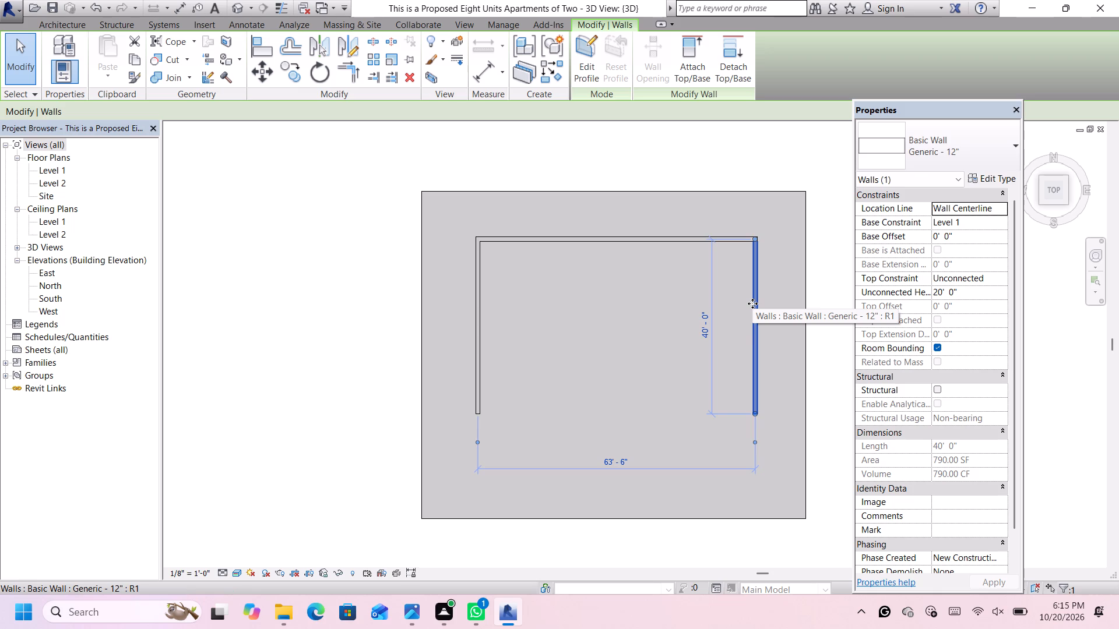
{"action": "key", "text": "Right"}
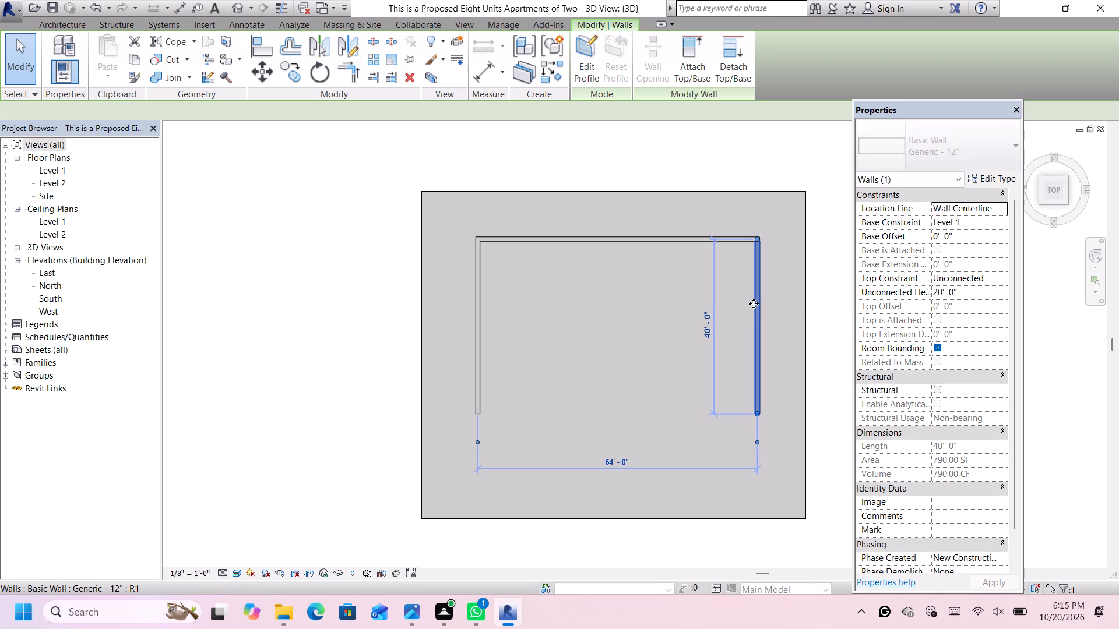
{"action": "key", "text": "Right"}
{"action": "key", "text": "Left"}
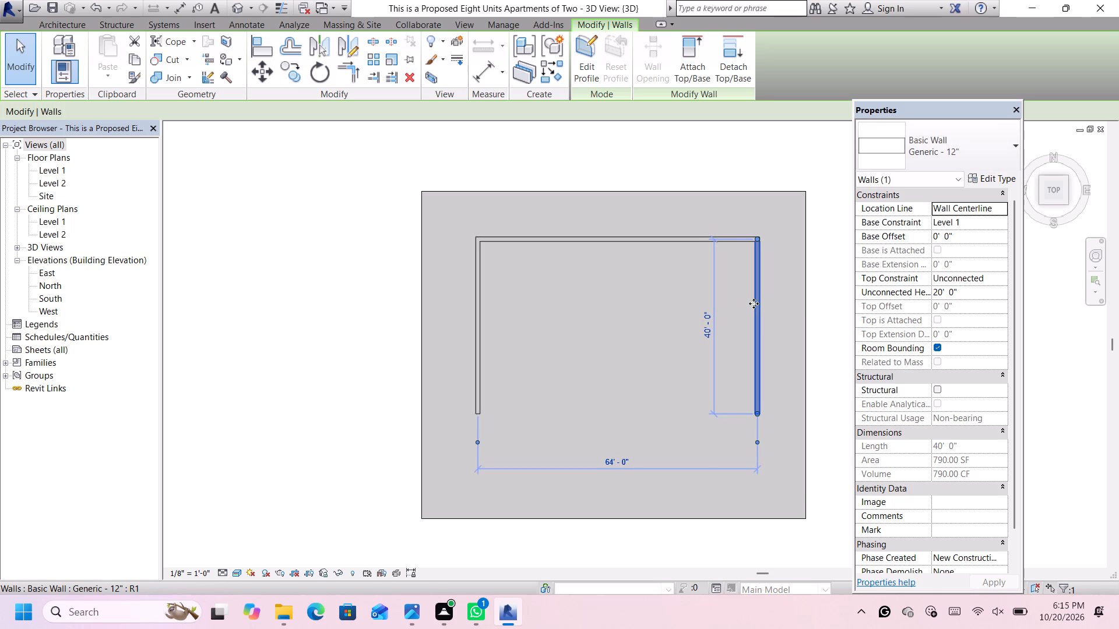
{"action": "scroll", "coordinate": [773, 283], "scroll_direction": "up", "scroll_amount": 2}
{"action": "scroll", "coordinate": [787, 280], "scroll_direction": "down", "scroll_amount": 5}
{"action": "scroll", "coordinate": [787, 280], "scroll_direction": "up", "scroll_amount": 3}
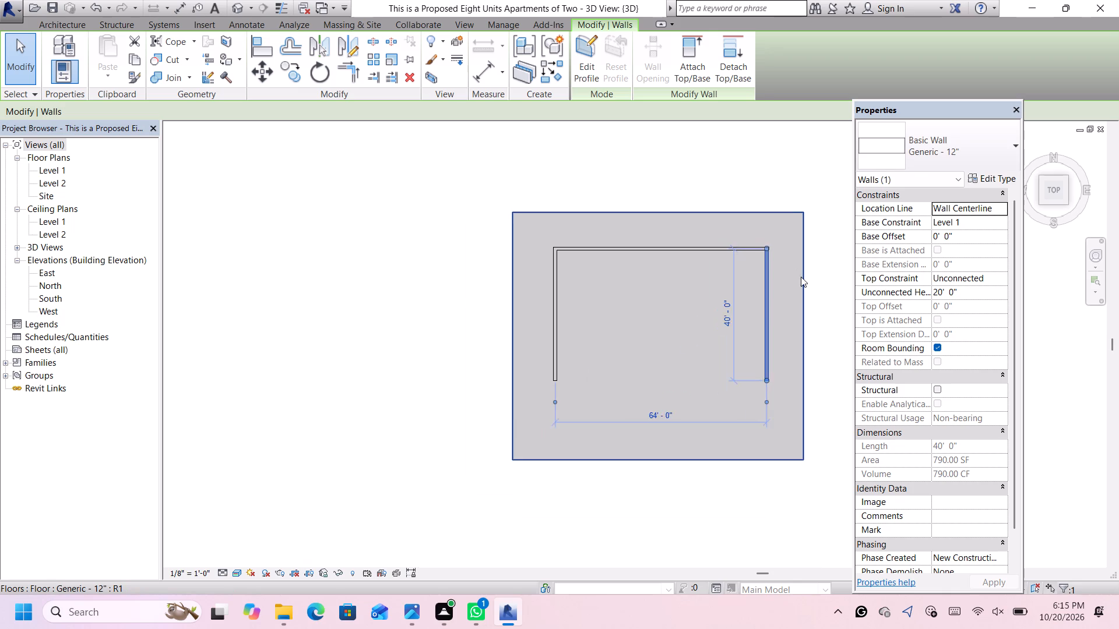
{"action": "scroll", "coordinate": [801, 277], "scroll_direction": "up", "scroll_amount": 2}
{"action": "scroll", "coordinate": [812, 273], "scroll_direction": "down", "scroll_amount": 3}
{"action": "scroll", "coordinate": [818, 267], "scroll_direction": "up", "scroll_amount": 2}
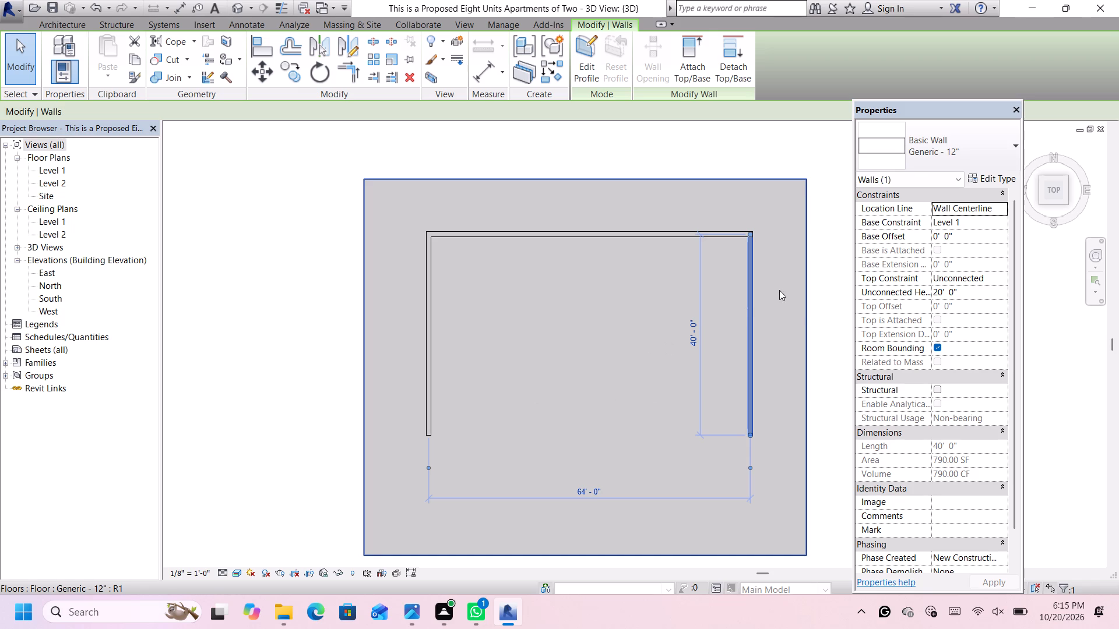
{"action": "key", "text": "Right"}
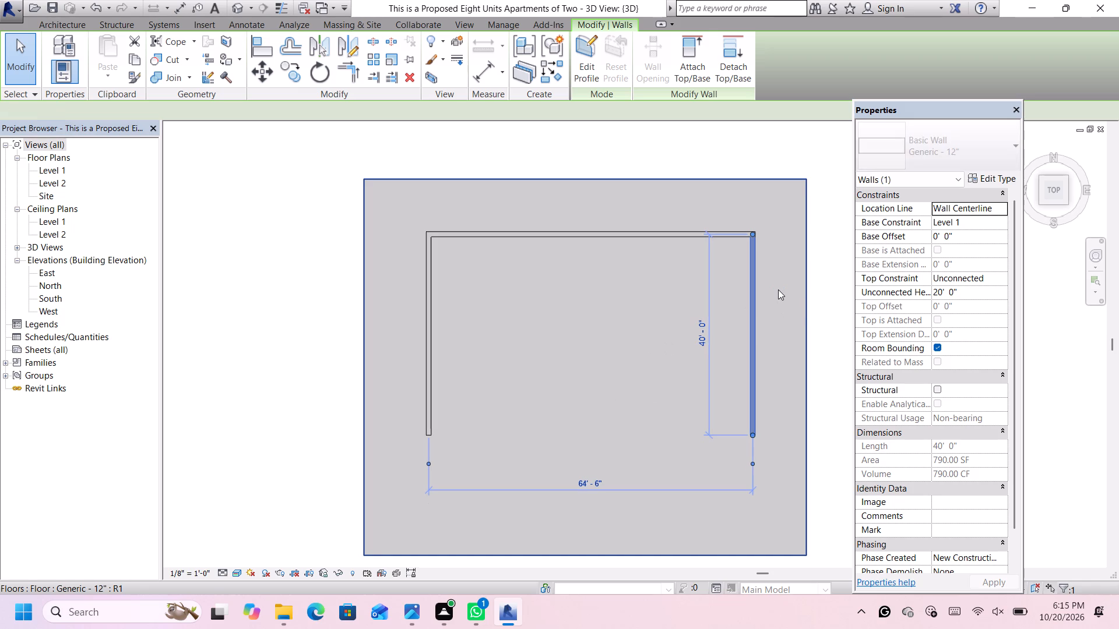
{"action": "key", "text": "Right"}
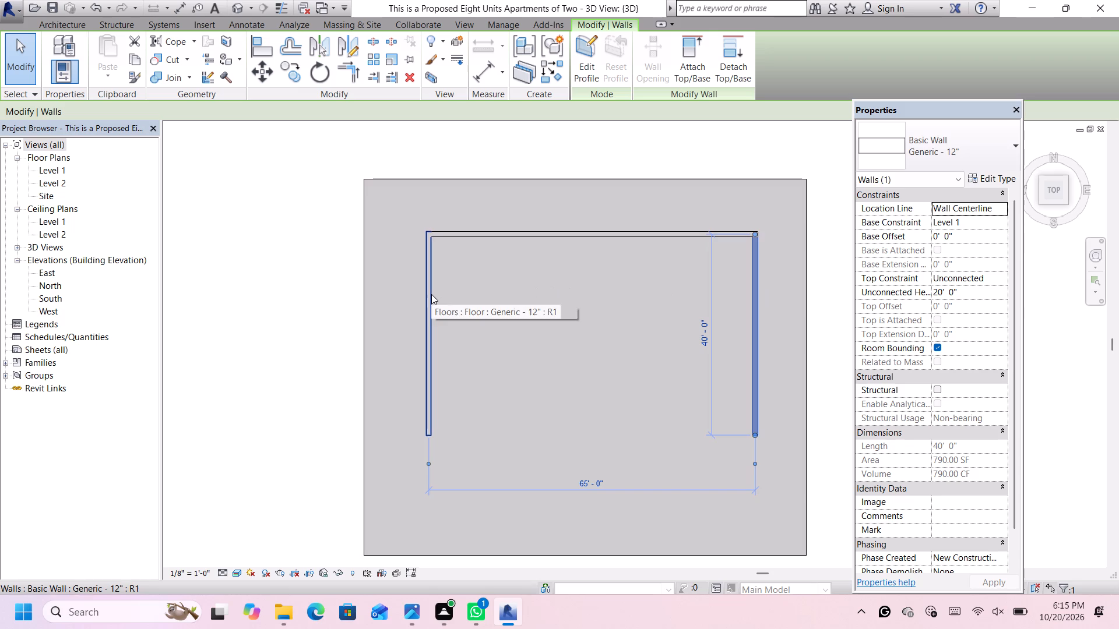
{"action": "left_click", "coordinate": [729, 156]}
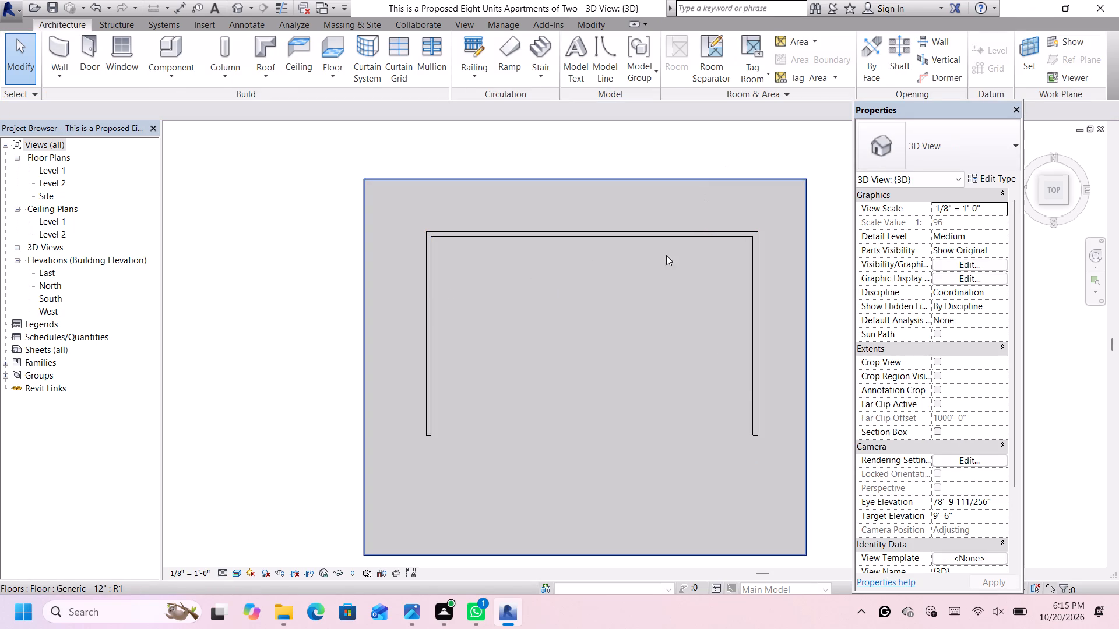
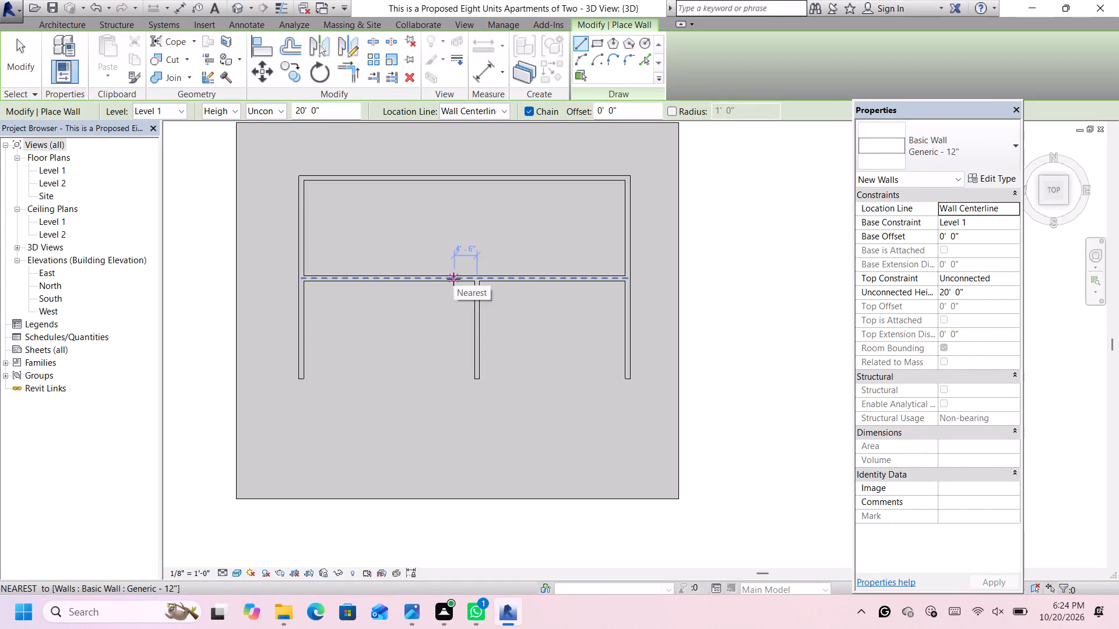
Draw a Generic - 12" wall about 19'-9" long southward from the middle cross wall, 5'-0" west of the existing central partition.
{"action": "scroll", "coordinate": [455, 282], "scroll_direction": "up", "scroll_amount": 4}
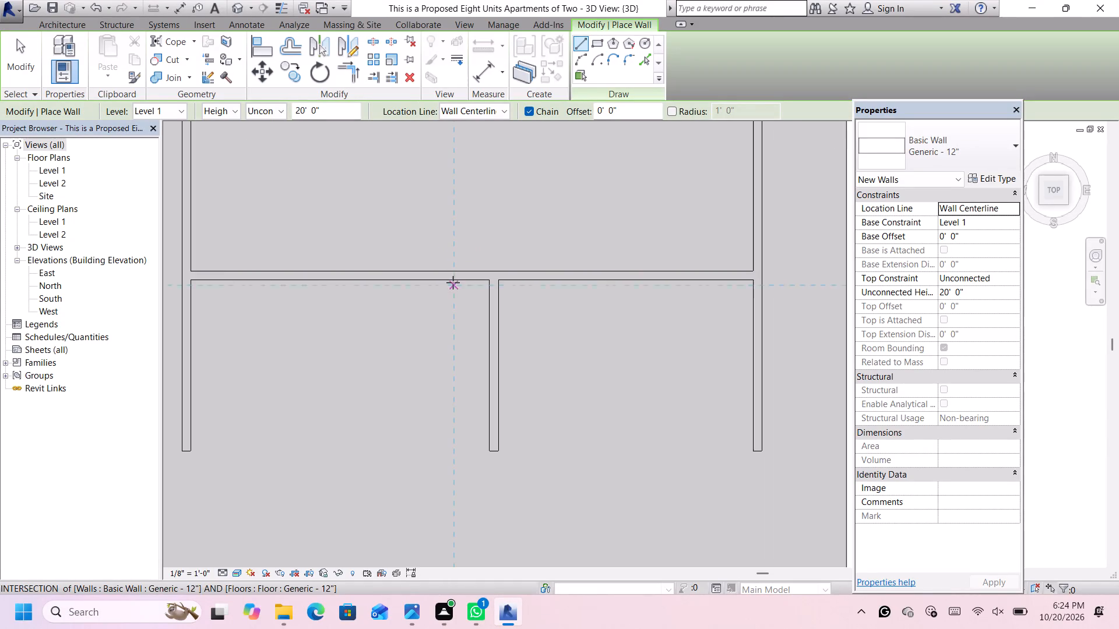
{"action": "left_click", "coordinate": [449, 280]}
{"action": "scroll", "coordinate": [450, 281], "scroll_direction": "down", "scroll_amount": 6}
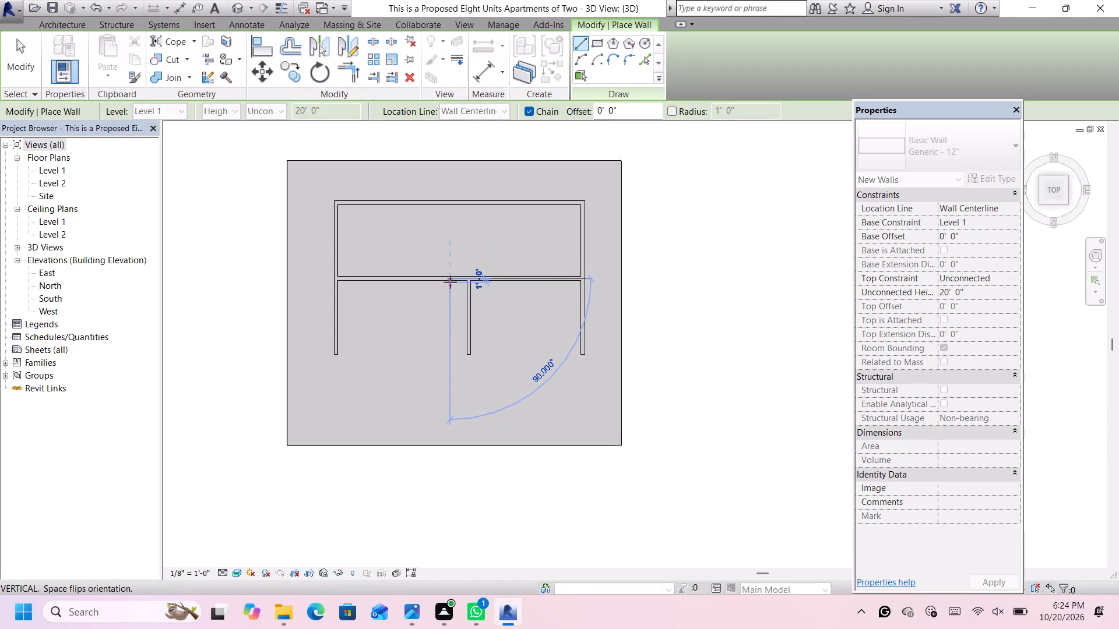
{"action": "scroll", "coordinate": [453, 354], "scroll_direction": "up", "scroll_amount": 3}
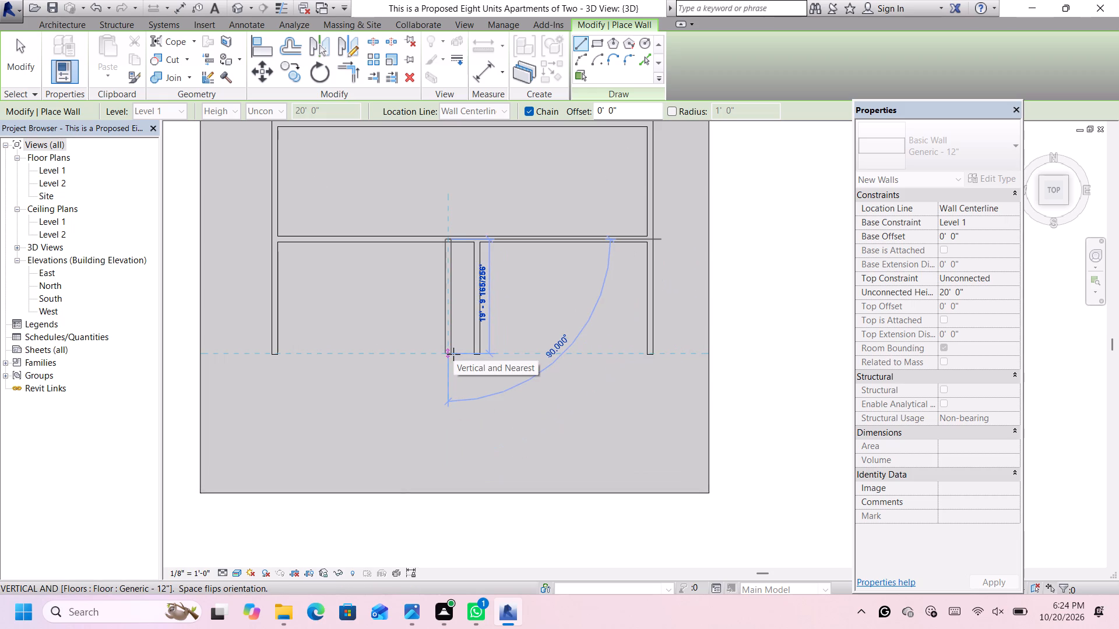
{"action": "left_click", "coordinate": [453, 354]}
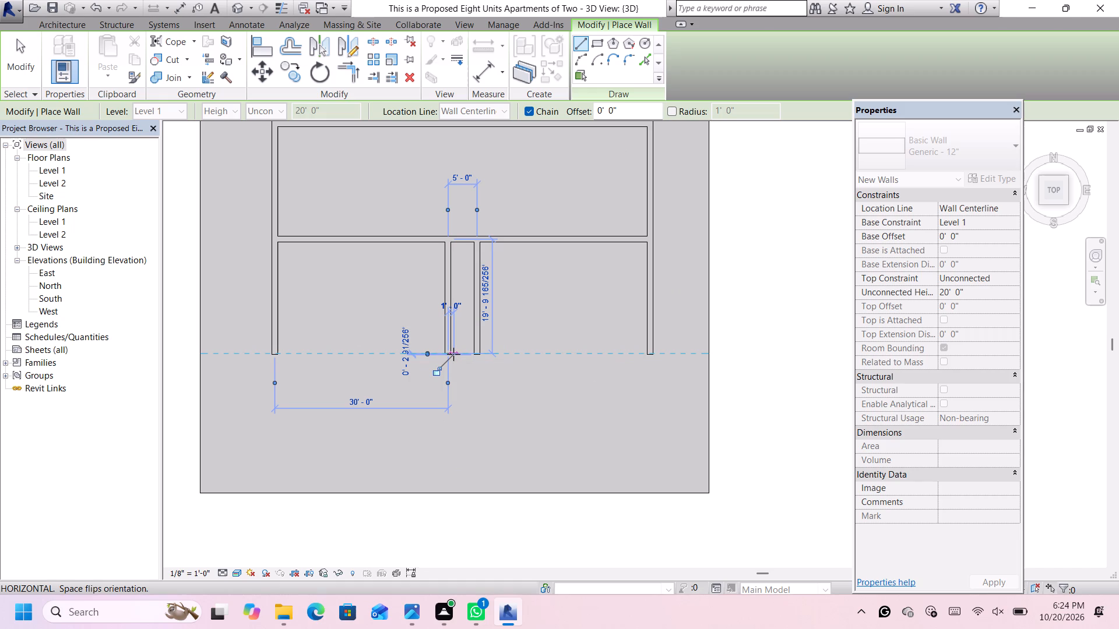
{"action": "key", "text": "space"}
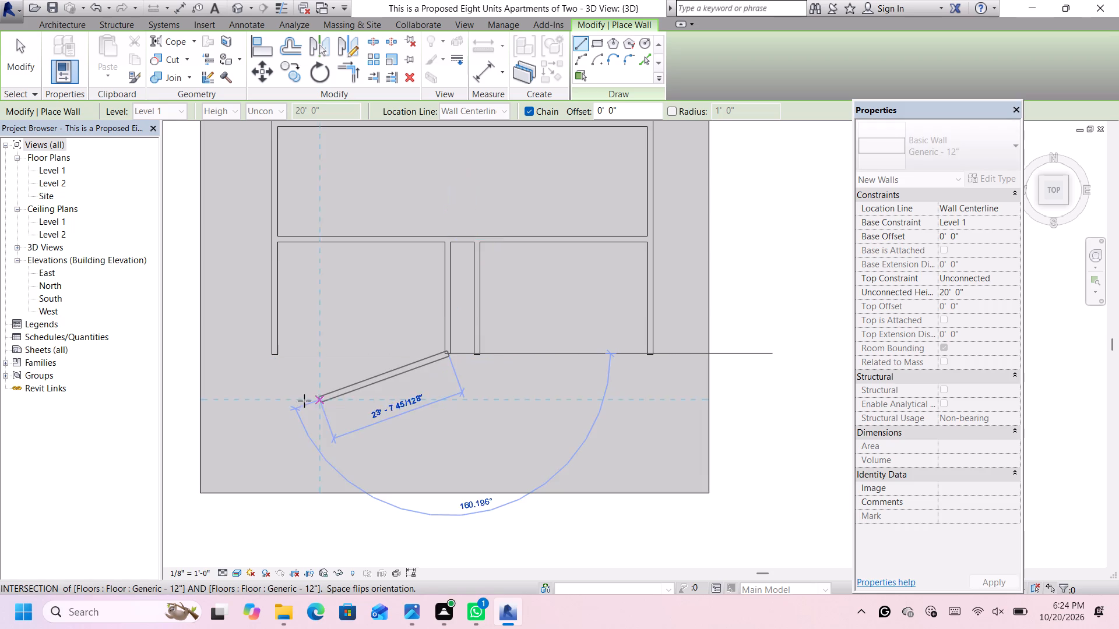
{"action": "key", "text": "Escape"}
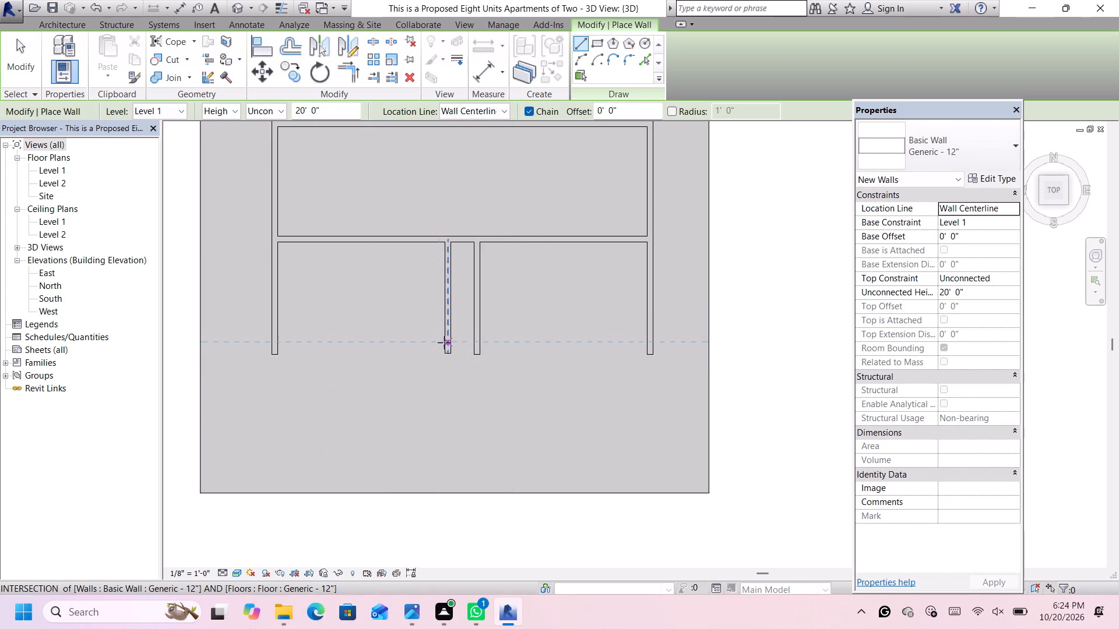
{"action": "scroll", "coordinate": [444, 343], "scroll_direction": "up", "scroll_amount": 8}
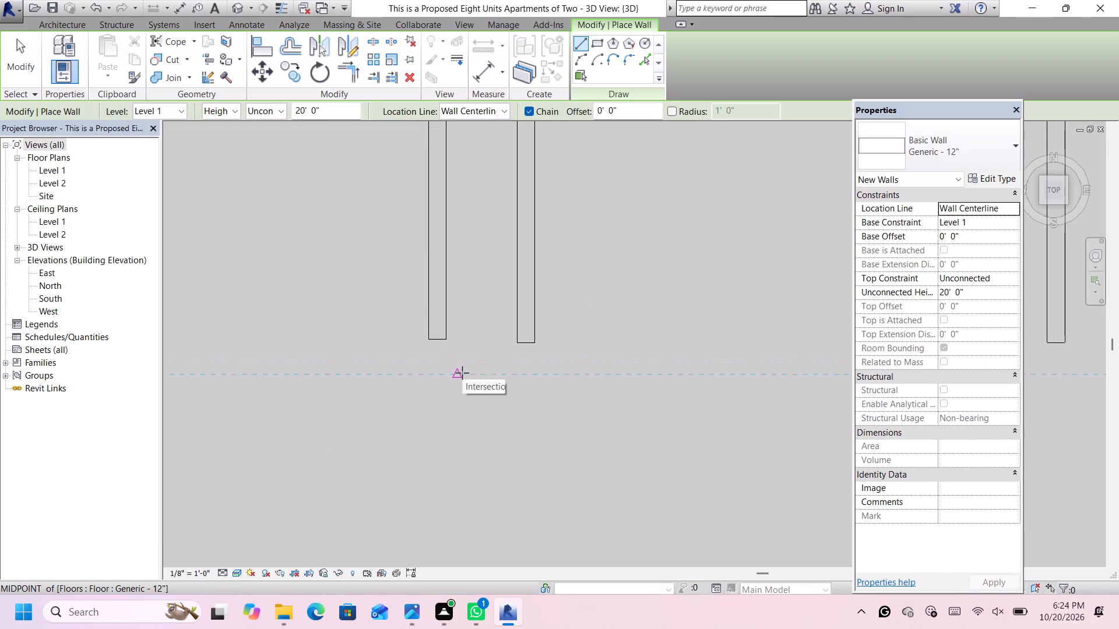
{"action": "key", "text": "space"}
{"action": "key", "text": "Escape"}
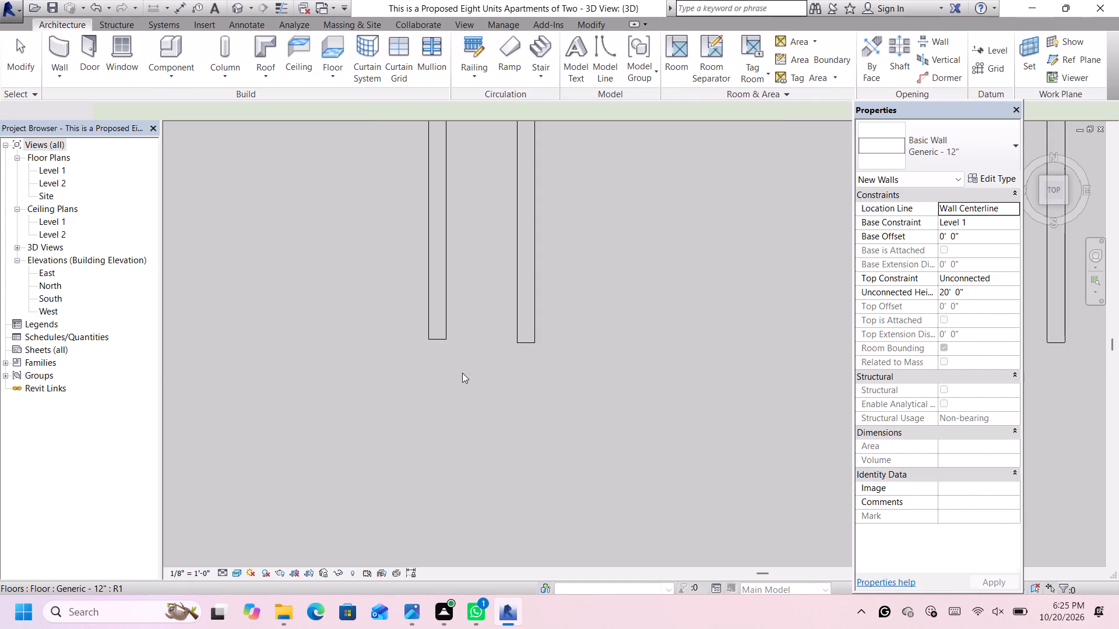
Extend the new partition's south end to a 20'-0" length, level with the adjacent central wall, and leave it unselected.
{"action": "scroll", "coordinate": [467, 367], "scroll_direction": "down", "scroll_amount": 5}
{"action": "left_click", "coordinate": [452, 343]}
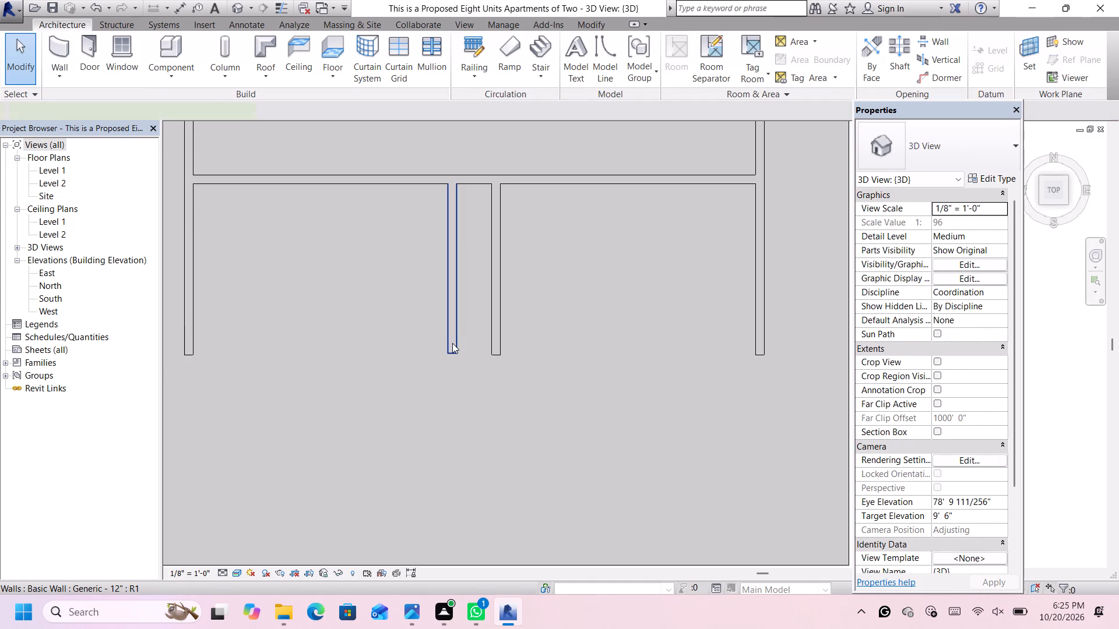
{"action": "scroll", "coordinate": [454, 351], "scroll_direction": "up", "scroll_amount": 4}
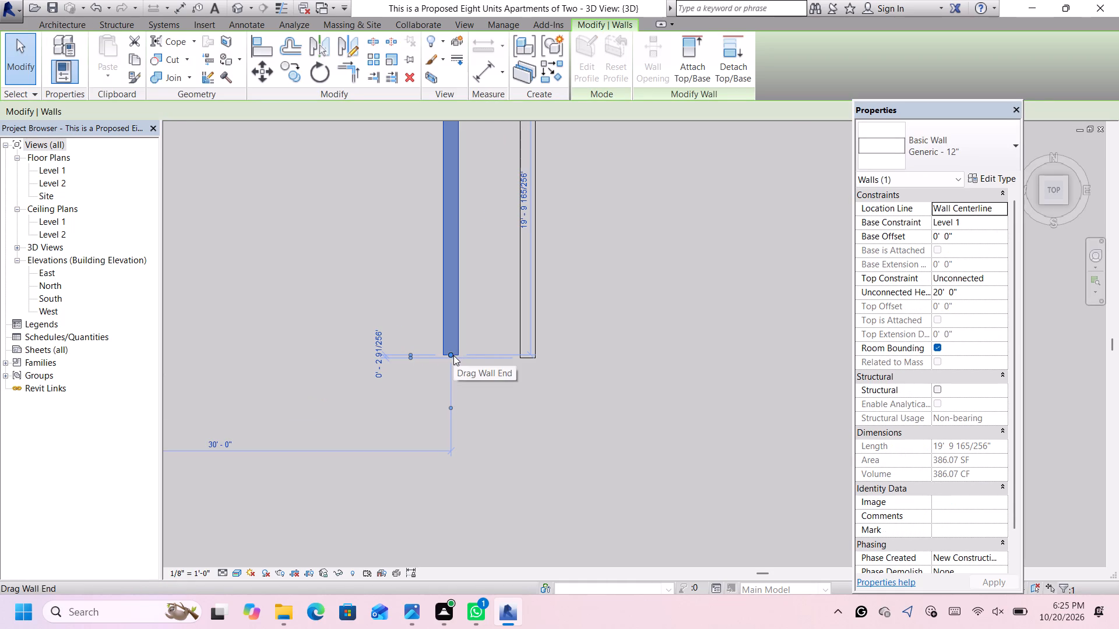
{"action": "left_click_drag", "start_coordinate": [451, 354], "coordinate": [451, 359]}
{"action": "scroll", "coordinate": [518, 361], "scroll_direction": "up", "scroll_amount": 3}
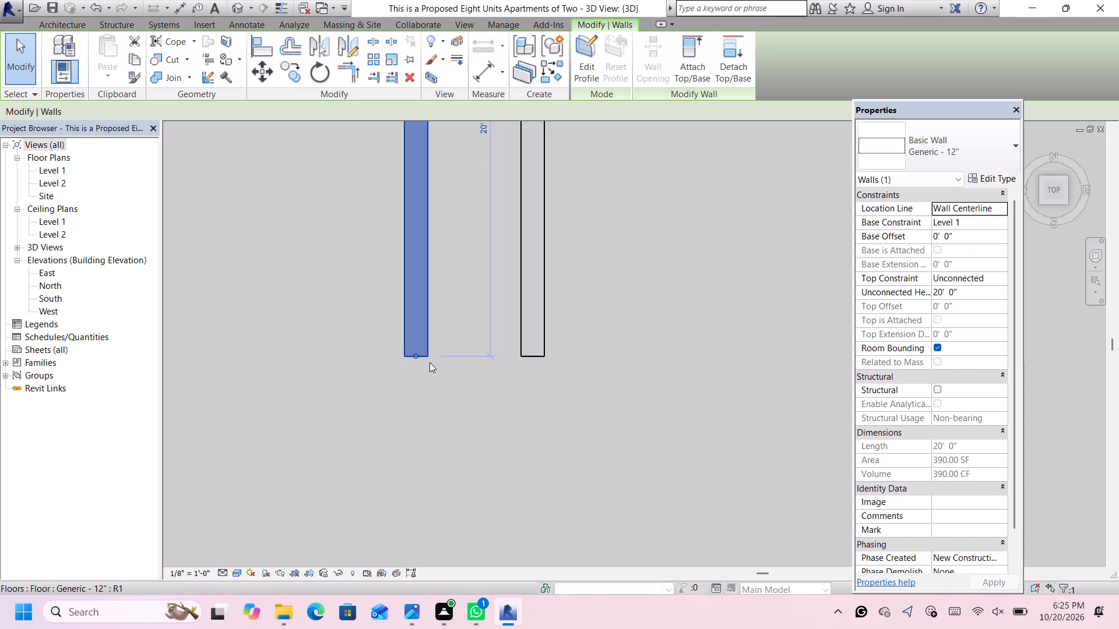
{"action": "scroll", "coordinate": [433, 356], "scroll_direction": "down", "scroll_amount": 11}
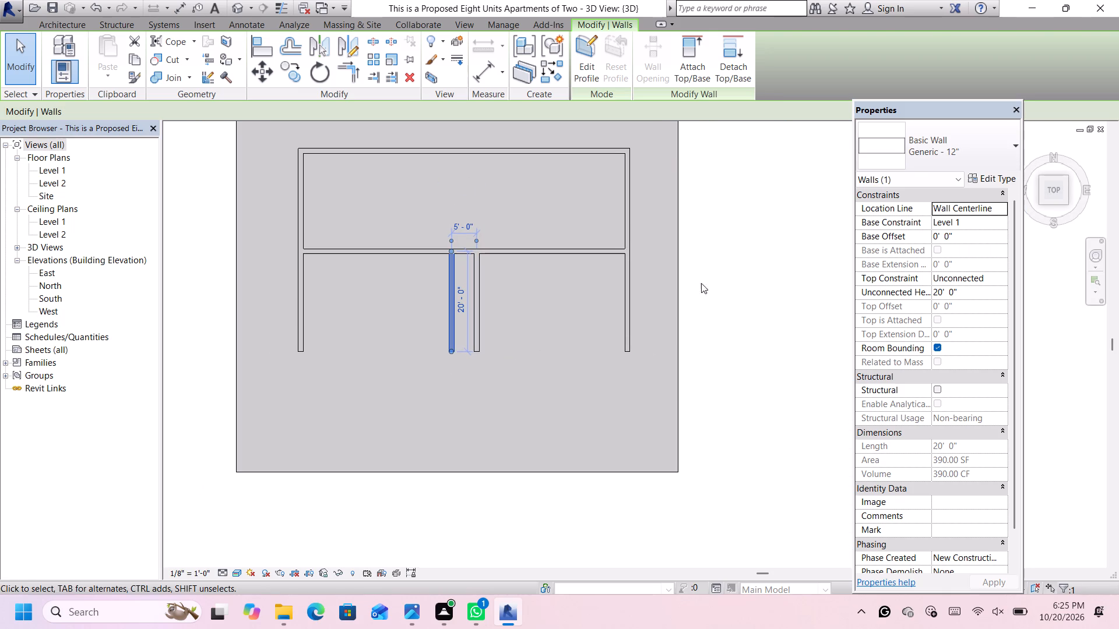
{"action": "left_click", "coordinate": [713, 275]}
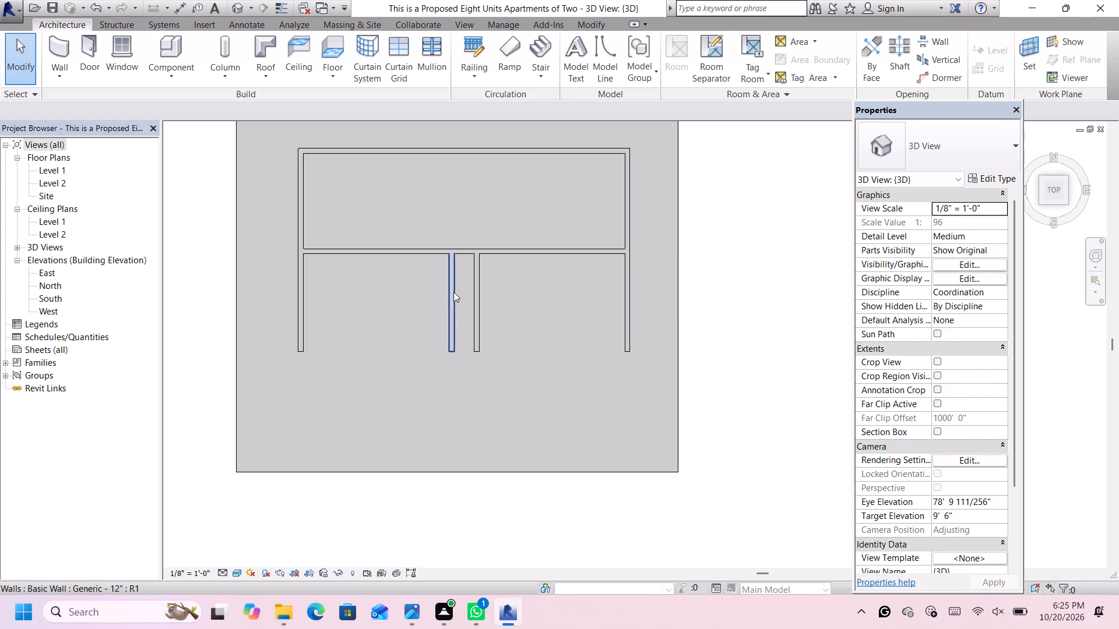
Draw a 5'-0" Generic - 8" wall joining the midpoints of the two central partitions, and leave the Wall command.
{"action": "scroll", "coordinate": [467, 275], "scroll_direction": "up", "scroll_amount": 2}
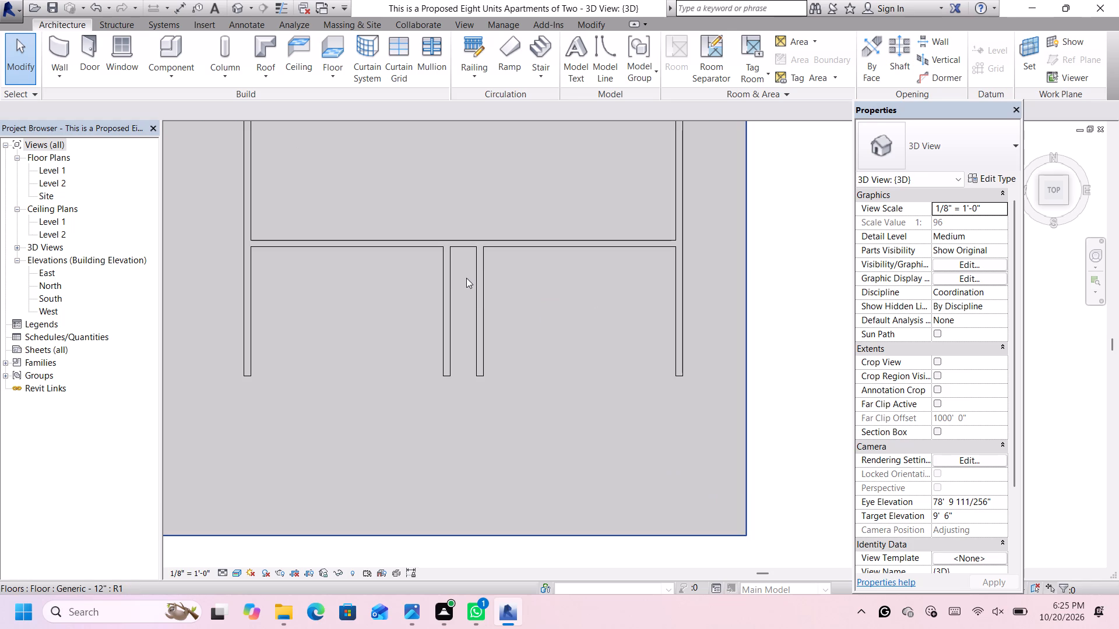
{"action": "scroll", "coordinate": [466, 278], "scroll_direction": "up", "scroll_amount": 3}
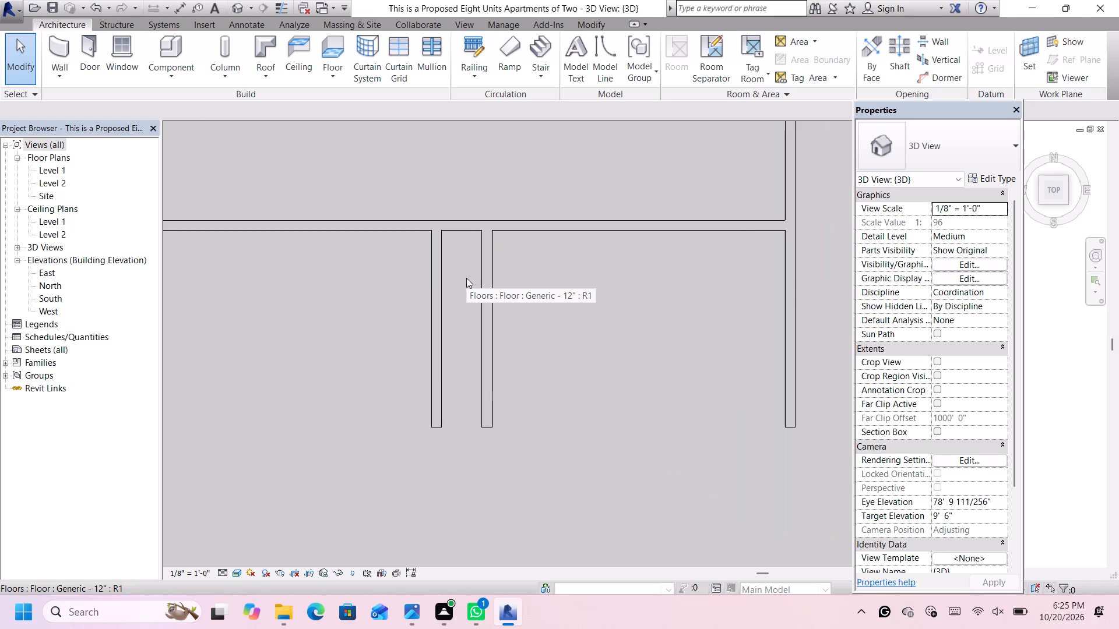
{"action": "scroll", "coordinate": [466, 278], "scroll_direction": "down", "scroll_amount": 4}
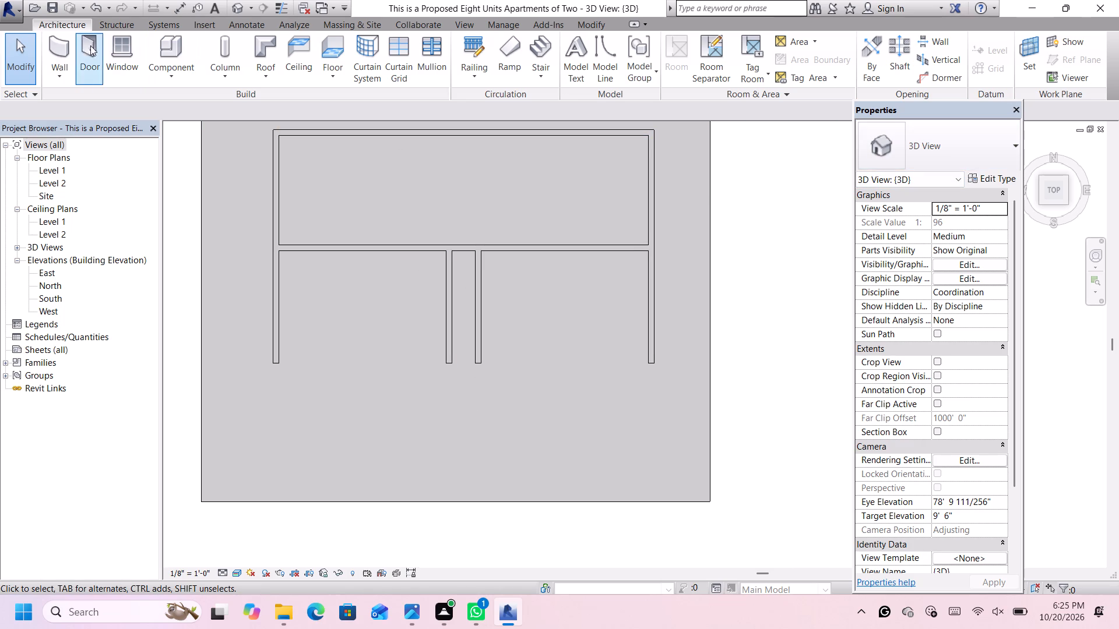
{"action": "left_click", "coordinate": [66, 43]}
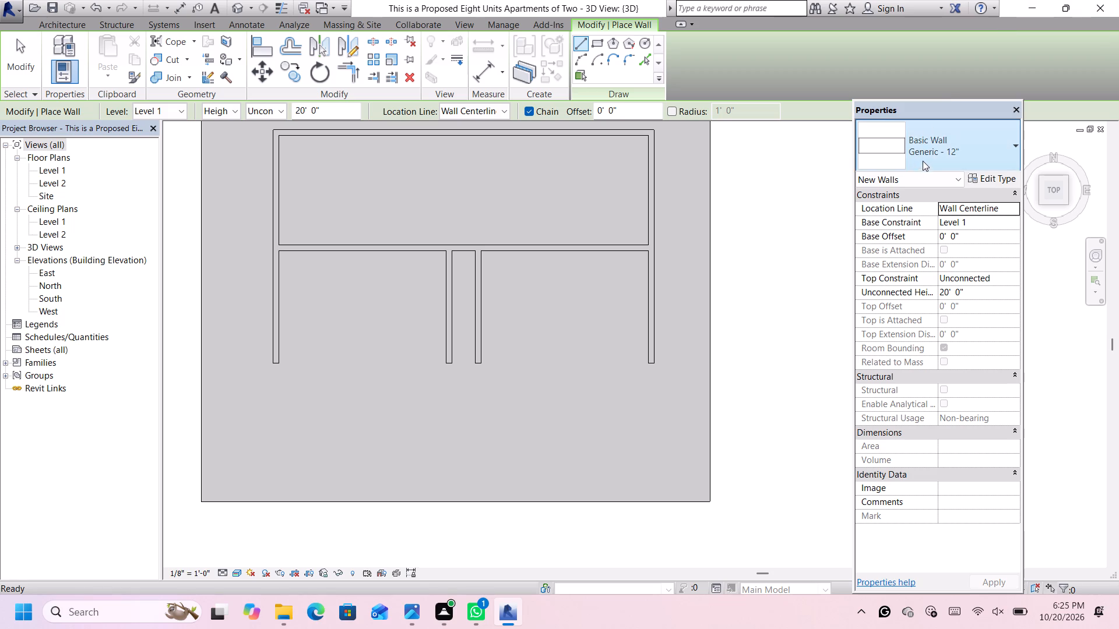
{"action": "left_click", "coordinate": [928, 156]}
{"action": "scroll", "coordinate": [915, 253], "scroll_direction": "up", "scroll_amount": 1}
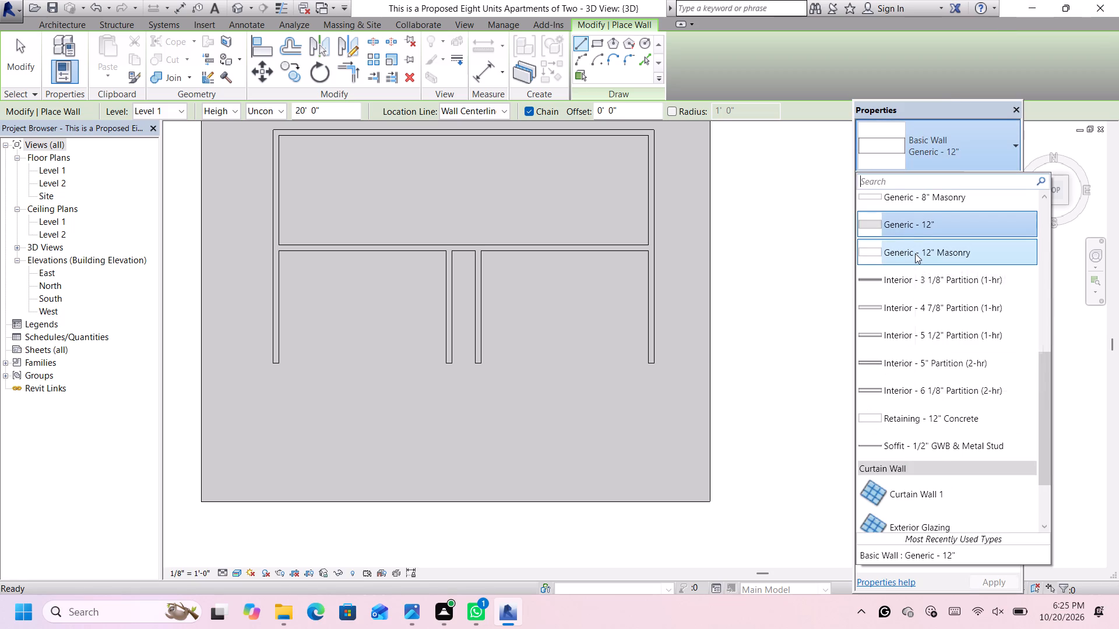
{"action": "left_click", "coordinate": [931, 202]}
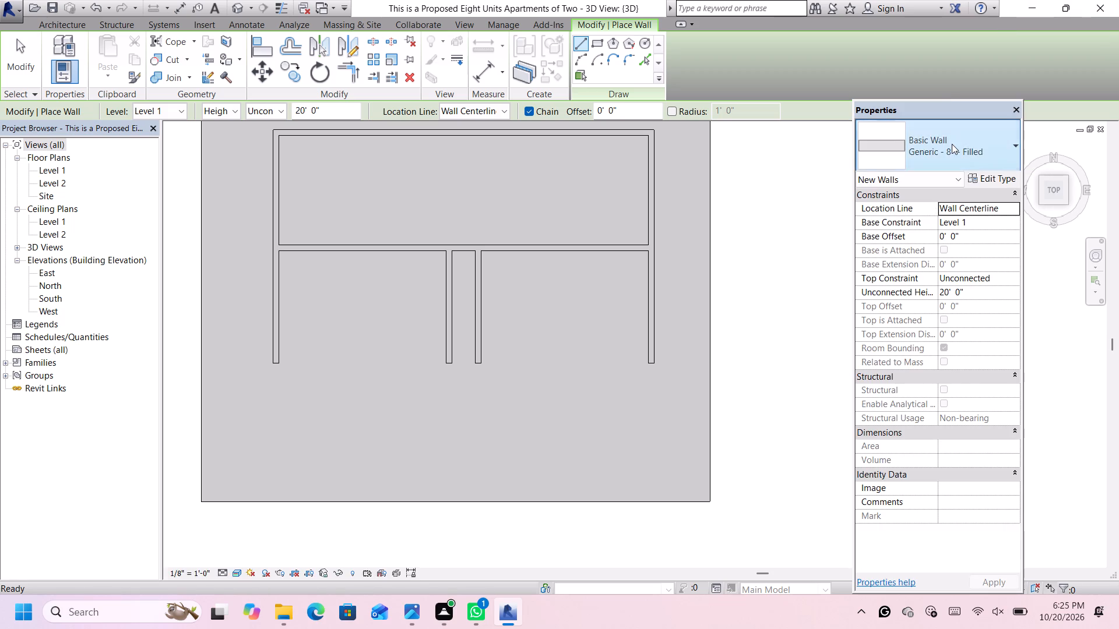
{"action": "left_click", "coordinate": [952, 144]}
{"action": "scroll", "coordinate": [938, 231], "scroll_direction": "up", "scroll_amount": 2}
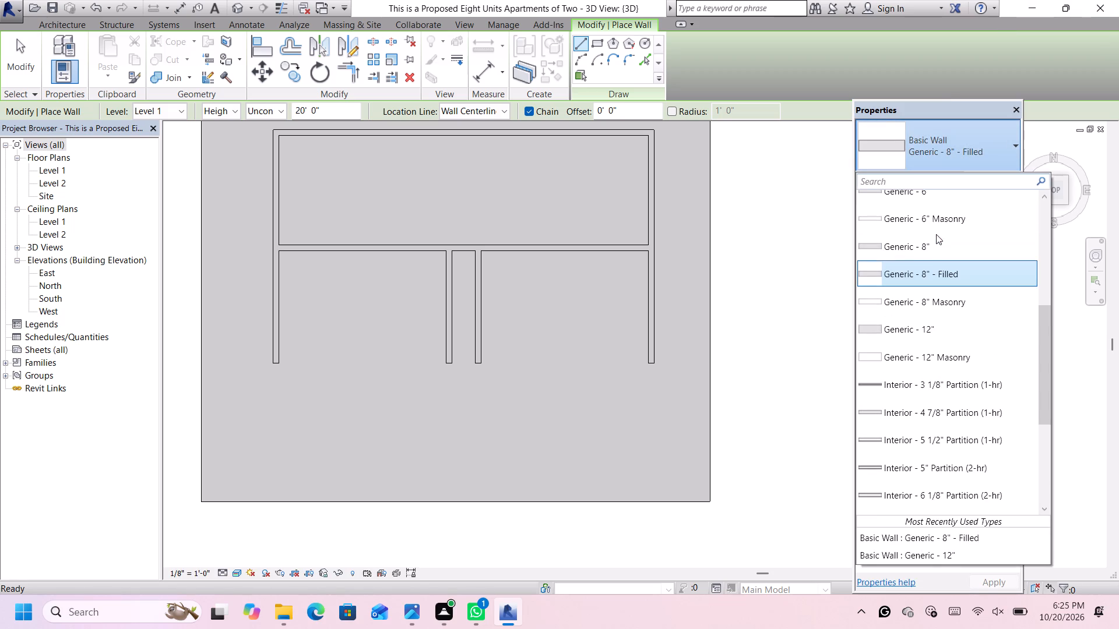
{"action": "left_click", "coordinate": [932, 241]}
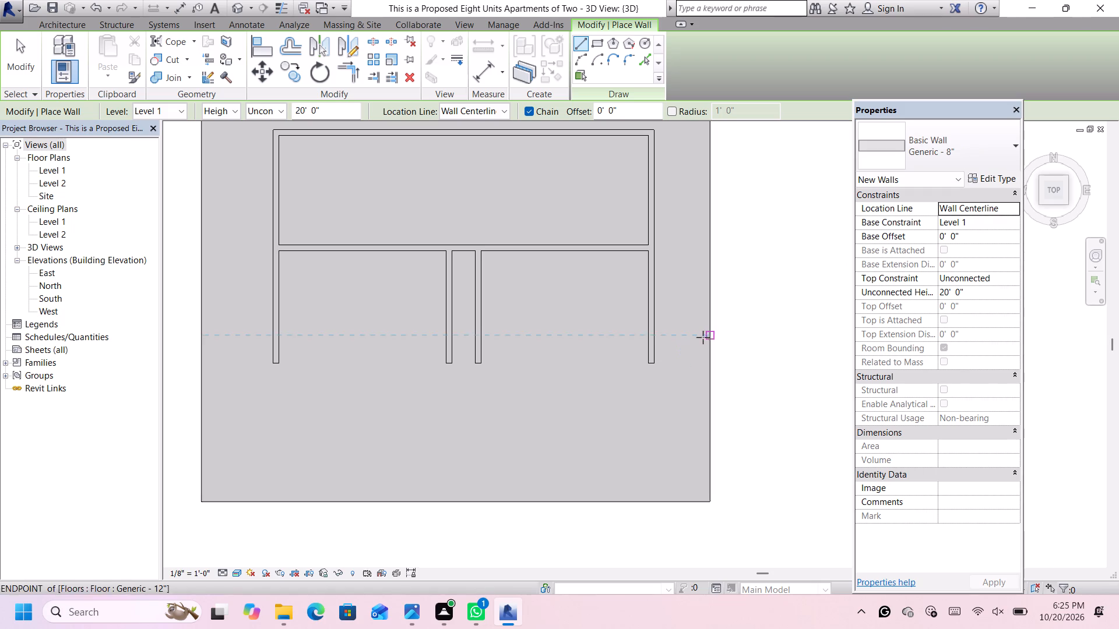
{"action": "scroll", "coordinate": [440, 308], "scroll_direction": "up", "scroll_amount": 1}
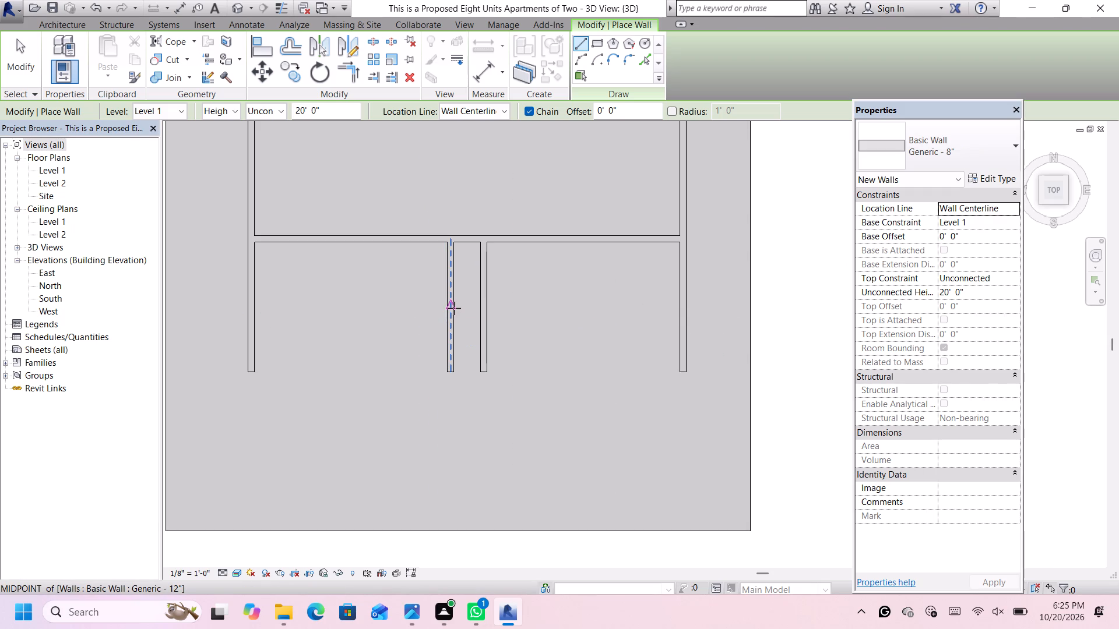
{"action": "scroll", "coordinate": [454, 308], "scroll_direction": "up", "scroll_amount": 2}
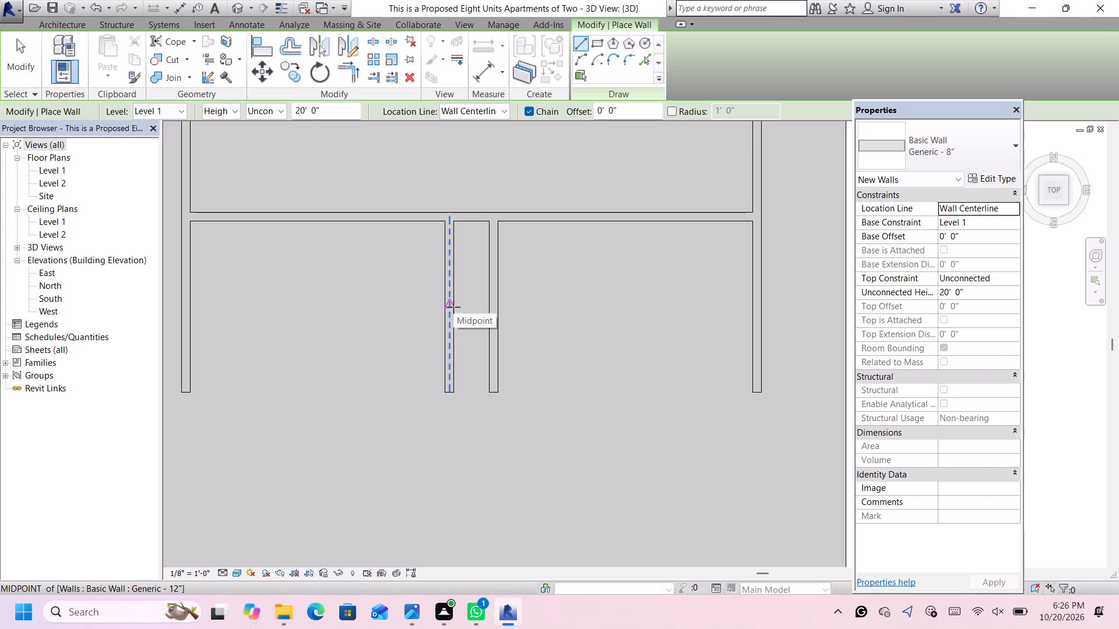
{"action": "left_click", "coordinate": [453, 307]}
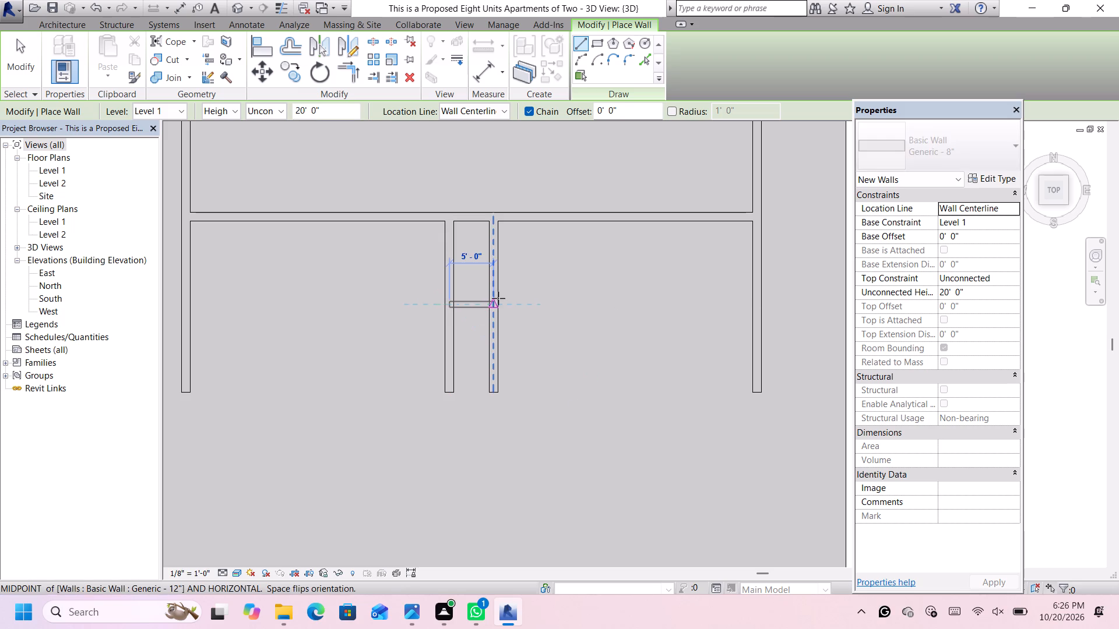
{"action": "left_click", "coordinate": [493, 302]}
{"action": "scroll", "coordinate": [493, 303], "scroll_direction": "down", "scroll_amount": 6}
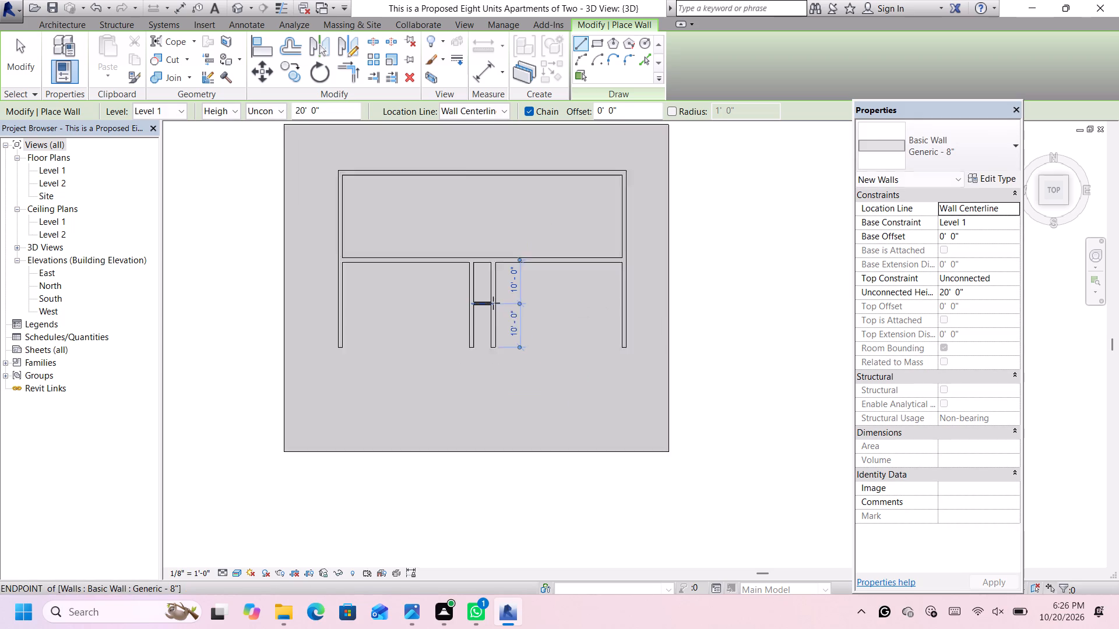
{"action": "scroll", "coordinate": [493, 303], "scroll_direction": "up", "scroll_amount": 6}
{"action": "scroll", "coordinate": [601, 266], "scroll_direction": "down", "scroll_amount": 3}
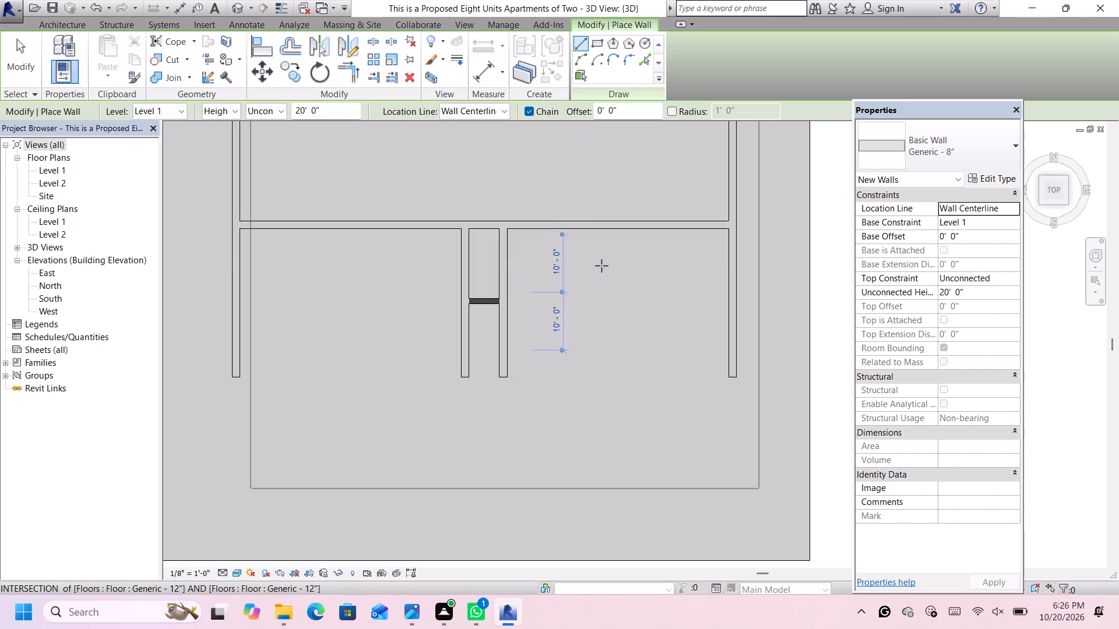
{"action": "scroll", "coordinate": [736, 267], "scroll_direction": "up", "scroll_amount": 1}
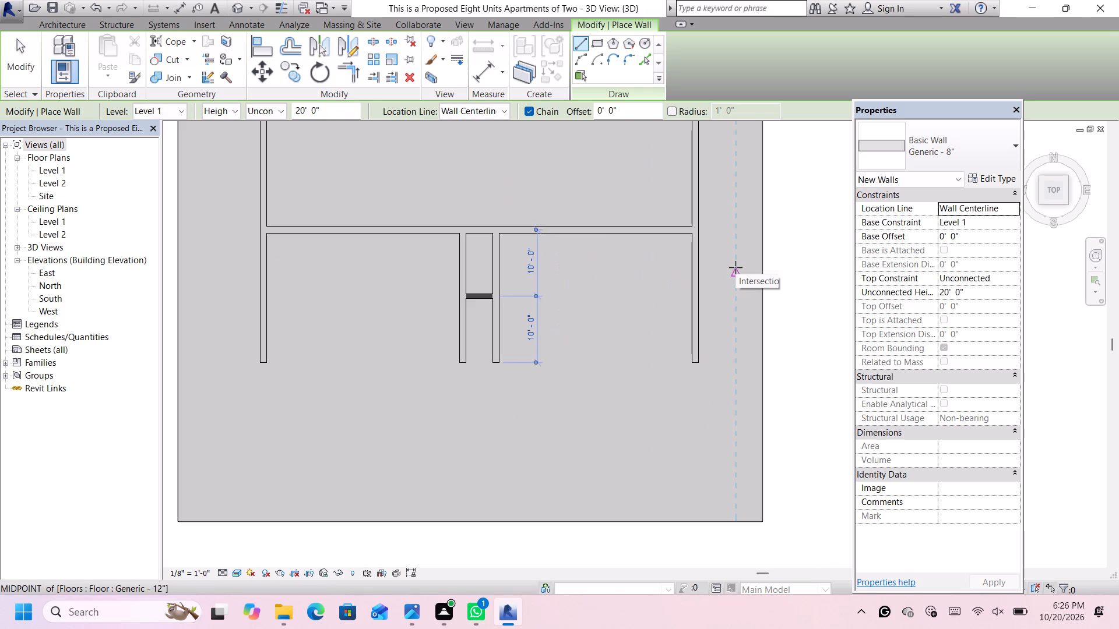
{"action": "key", "text": "space"}
{"action": "key", "text": "Escape"}
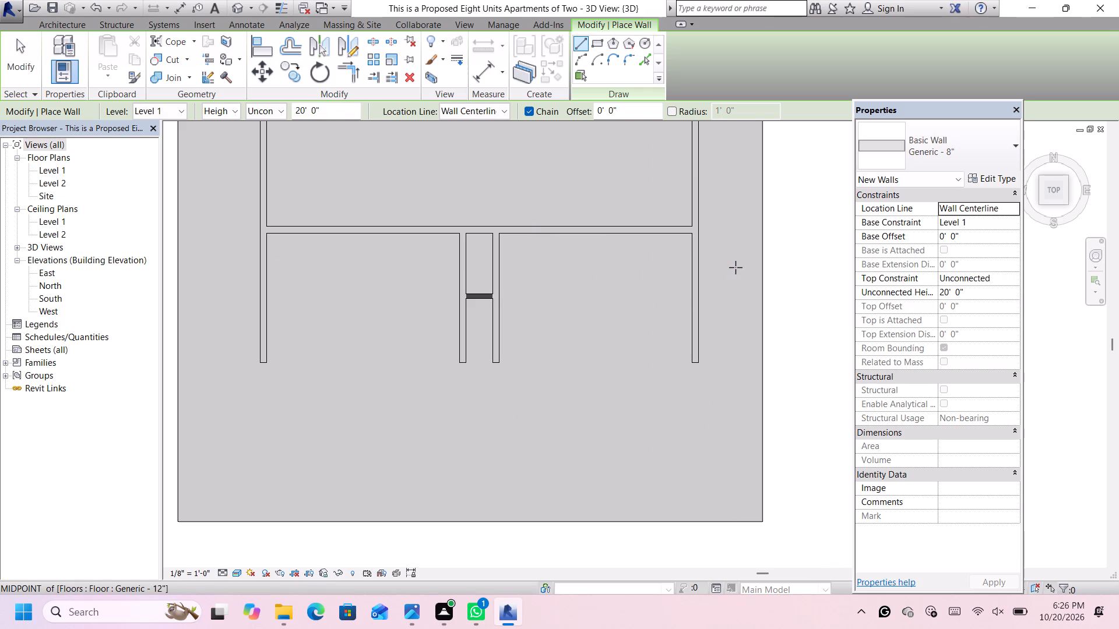
{"action": "scroll", "coordinate": [663, 288], "scroll_direction": "down", "scroll_amount": 3}
{"action": "scroll", "coordinate": [732, 297], "scroll_direction": "up", "scroll_amount": 3}
{"action": "scroll", "coordinate": [752, 267], "scroll_direction": "down", "scroll_amount": 2}
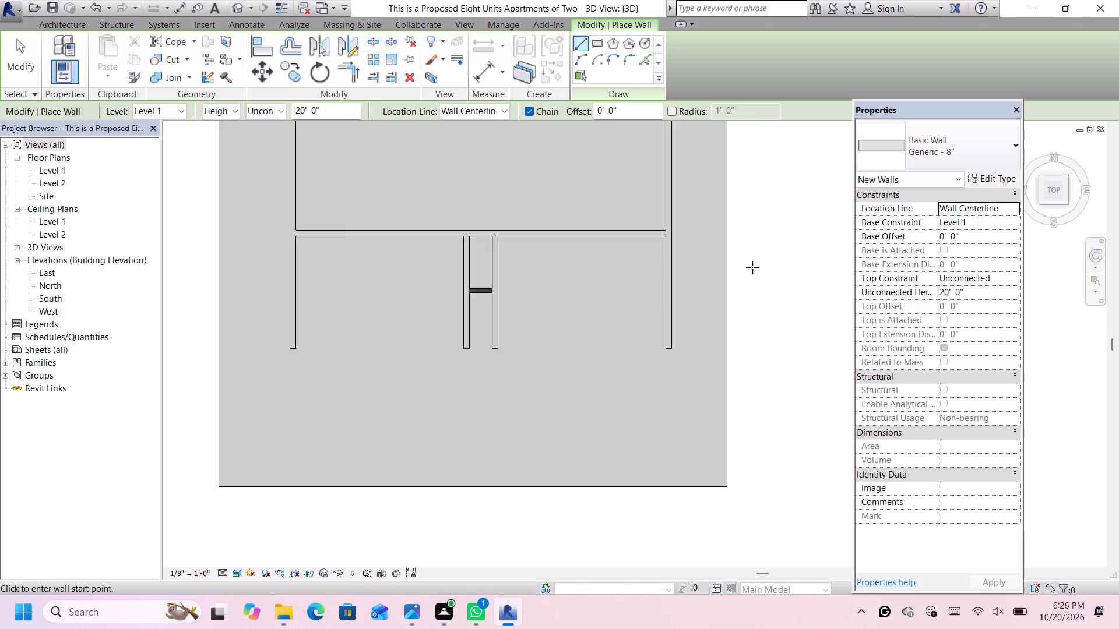
{"action": "scroll", "coordinate": [752, 267], "scroll_direction": "down", "scroll_amount": 2}
{"action": "scroll", "coordinate": [761, 263], "scroll_direction": "up", "scroll_amount": 3}
{"action": "scroll", "coordinate": [765, 254], "scroll_direction": "down", "scroll_amount": 1}
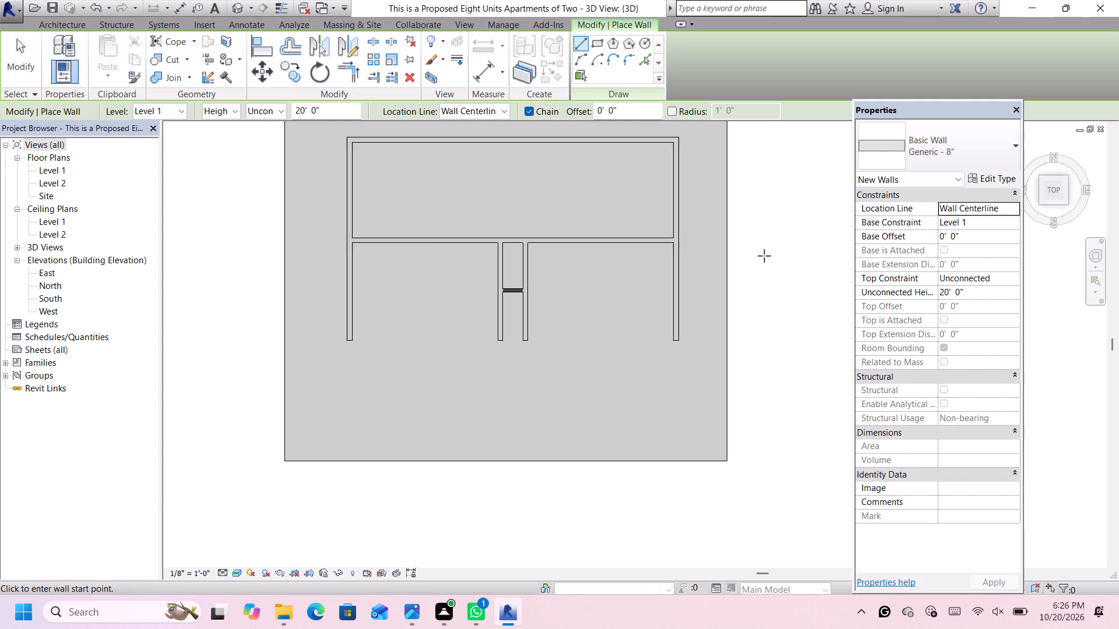
{"action": "key", "text": "Escape"}
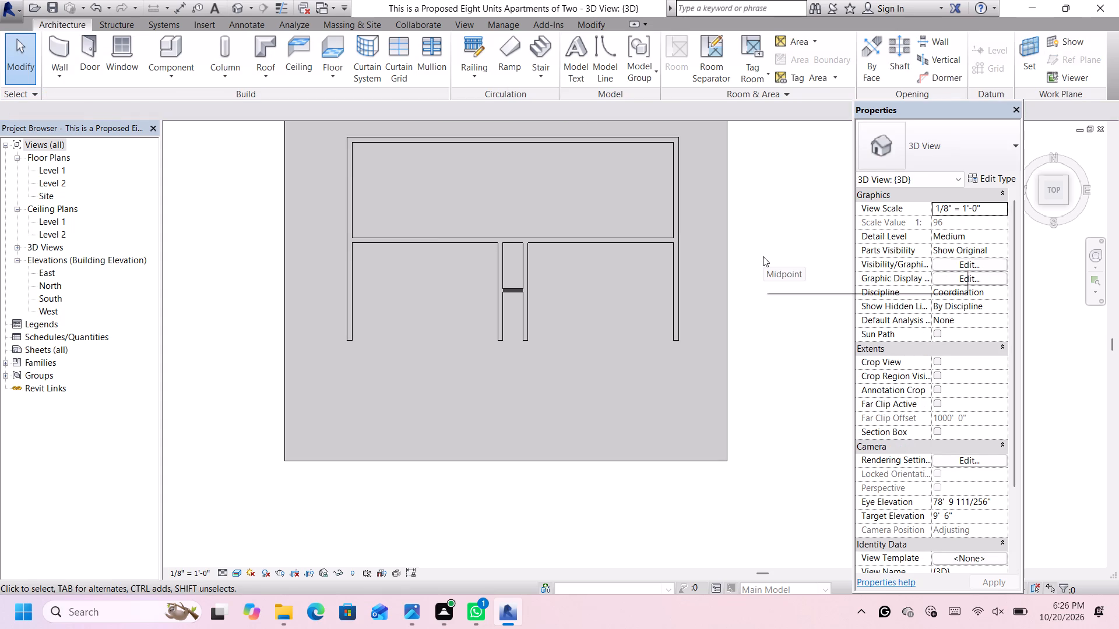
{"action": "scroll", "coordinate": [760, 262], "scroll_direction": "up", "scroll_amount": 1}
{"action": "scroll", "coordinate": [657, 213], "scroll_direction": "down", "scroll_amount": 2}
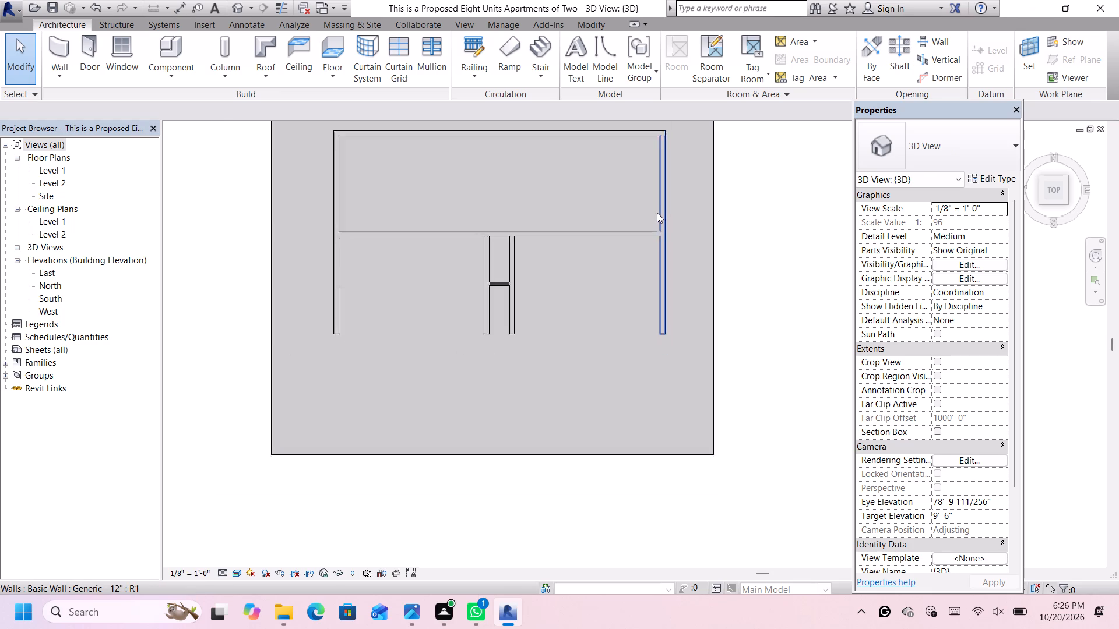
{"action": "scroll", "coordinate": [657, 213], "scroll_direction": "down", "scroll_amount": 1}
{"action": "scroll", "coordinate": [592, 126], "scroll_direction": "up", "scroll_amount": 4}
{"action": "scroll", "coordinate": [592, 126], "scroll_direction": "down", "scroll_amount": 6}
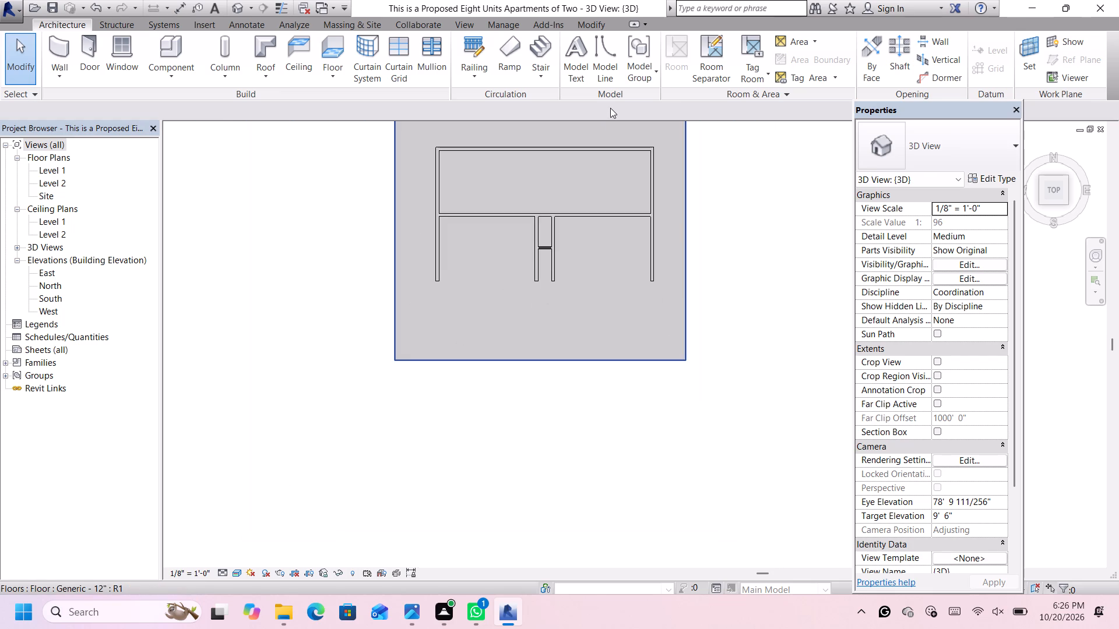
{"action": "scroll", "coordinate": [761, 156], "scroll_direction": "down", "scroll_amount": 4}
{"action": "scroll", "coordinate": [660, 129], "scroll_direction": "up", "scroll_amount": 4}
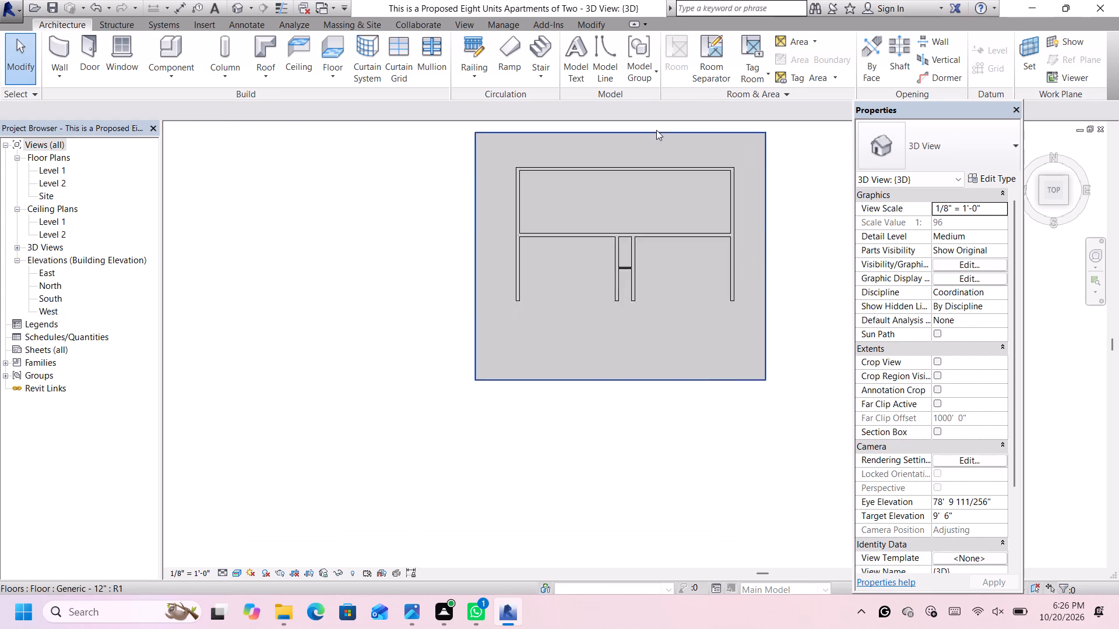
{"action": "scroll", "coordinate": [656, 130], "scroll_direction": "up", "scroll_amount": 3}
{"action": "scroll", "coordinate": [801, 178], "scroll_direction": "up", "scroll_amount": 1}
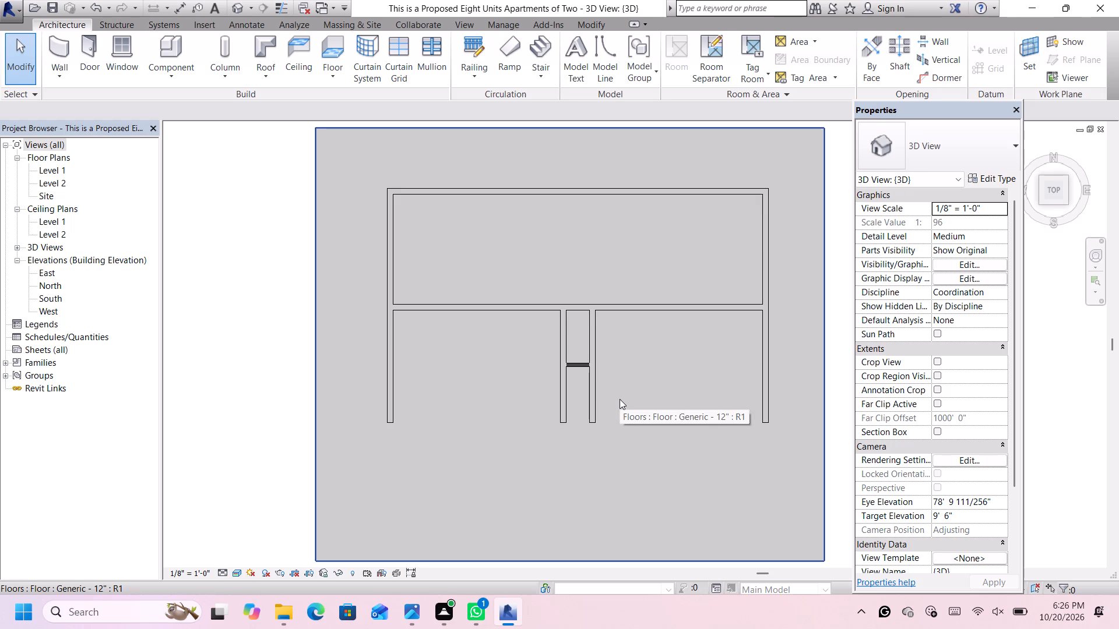
From a southwest isometric view, set the east side wall's unconnected height to 10'-0" and leave it unselected.
{"action": "left_click", "coordinate": [1043, 203]}
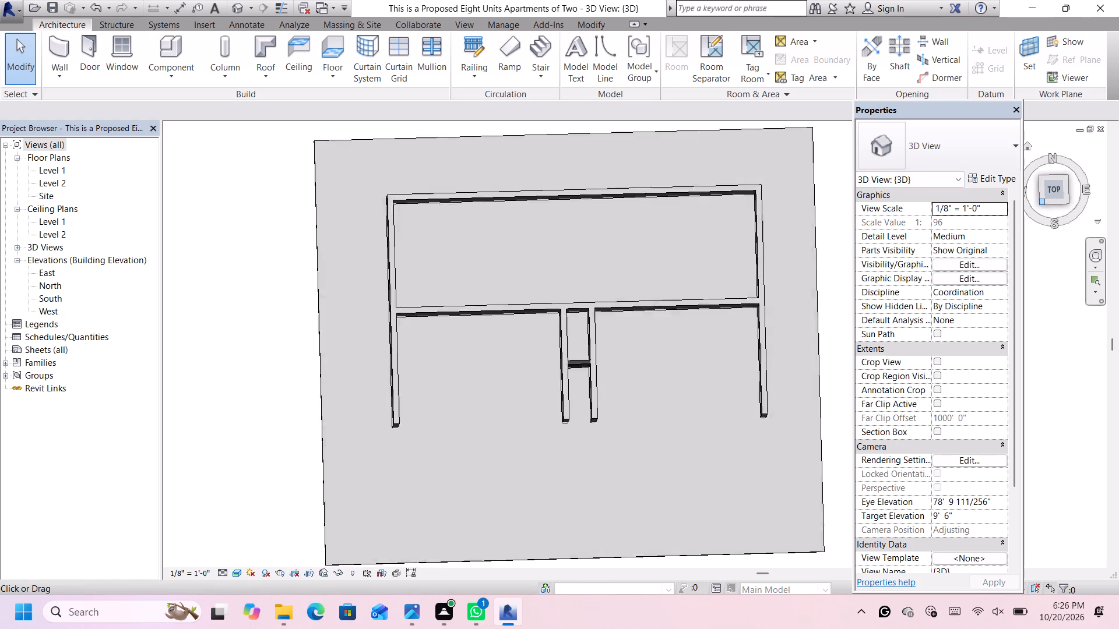
{"action": "scroll", "coordinate": [795, 263], "scroll_direction": "up", "scroll_amount": 4}
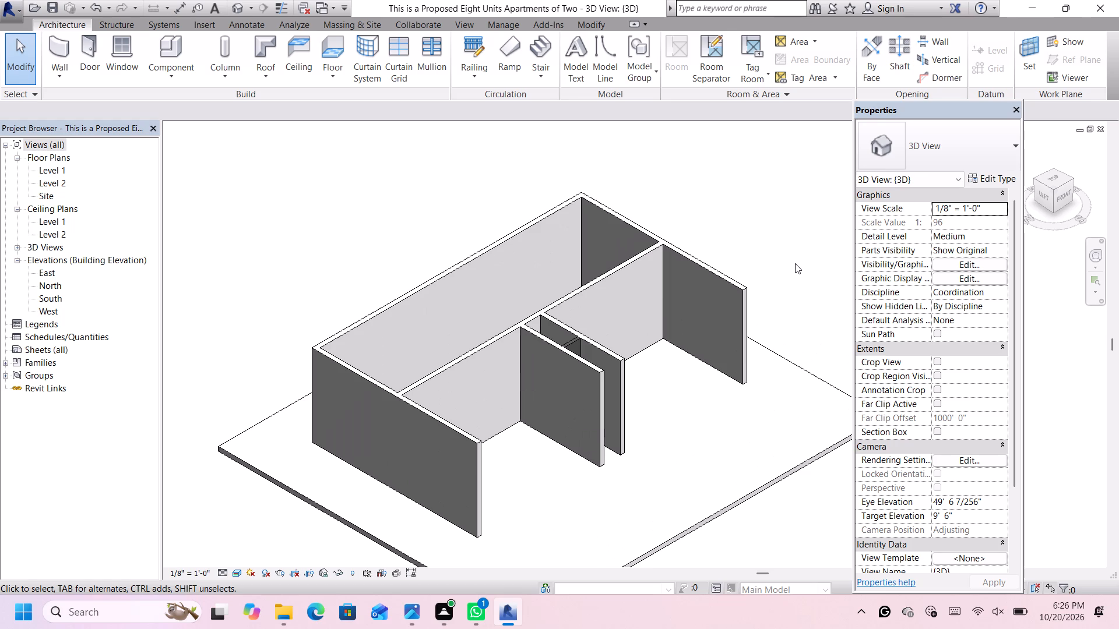
{"action": "scroll", "coordinate": [795, 263], "scroll_direction": "down", "scroll_amount": 4}
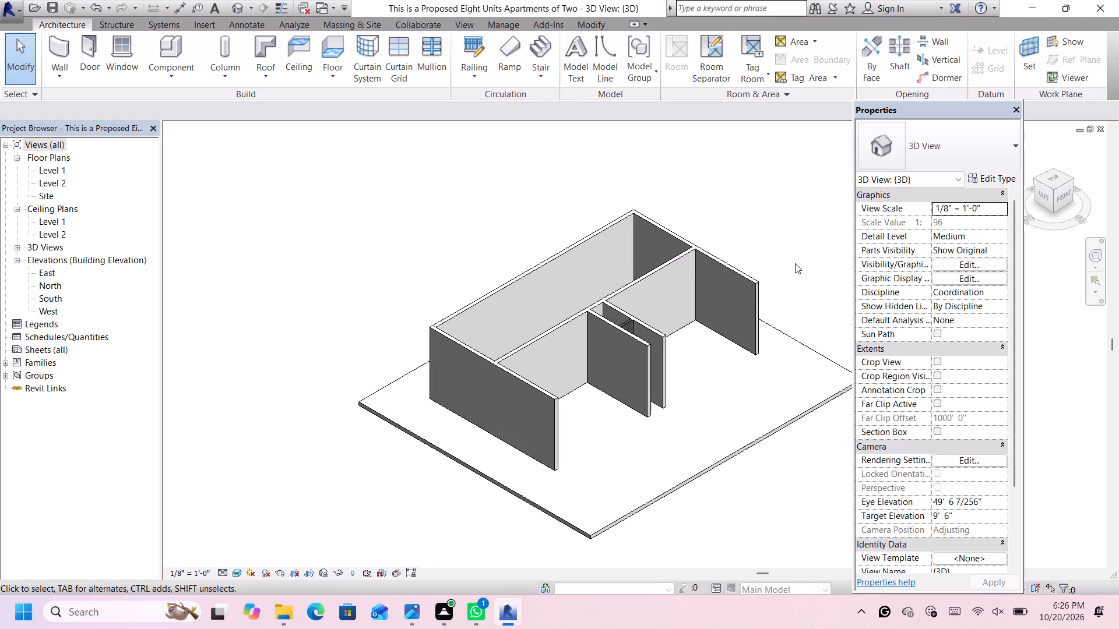
{"action": "scroll", "coordinate": [796, 268], "scroll_direction": "up", "scroll_amount": 3}
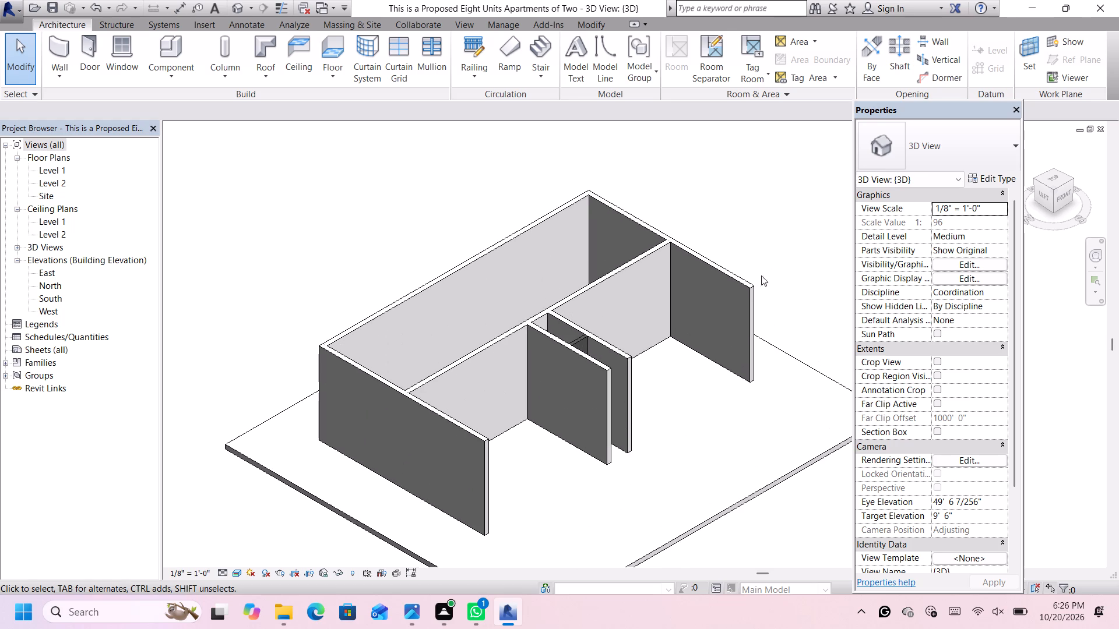
{"action": "left_click", "coordinate": [741, 288]}
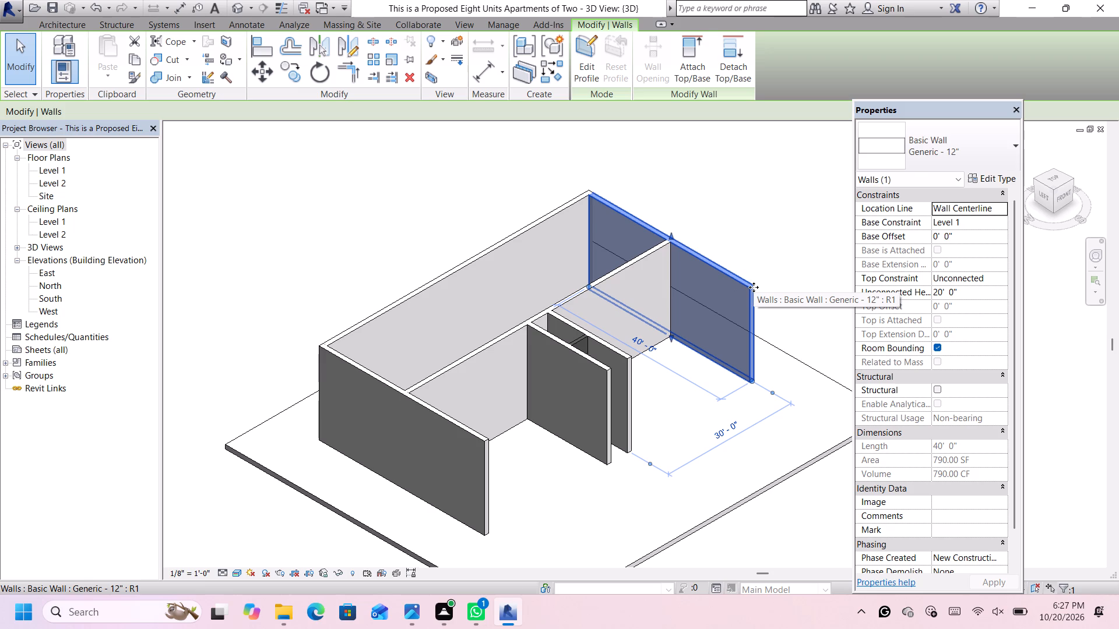
{"action": "scroll", "coordinate": [754, 287], "scroll_direction": "down", "scroll_amount": 3}
{"action": "scroll", "coordinate": [957, 295], "scroll_direction": "up", "scroll_amount": 3}
{"action": "left_click", "coordinate": [963, 289]}
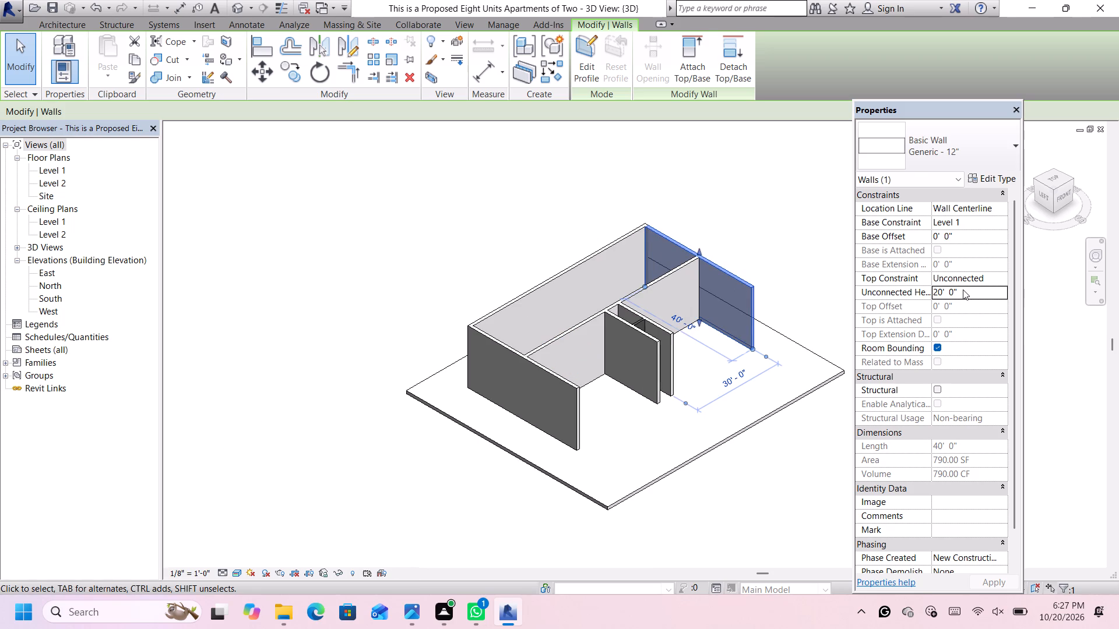
{"action": "left_click_drag", "start_coordinate": [963, 291], "coordinate": [927, 314]}
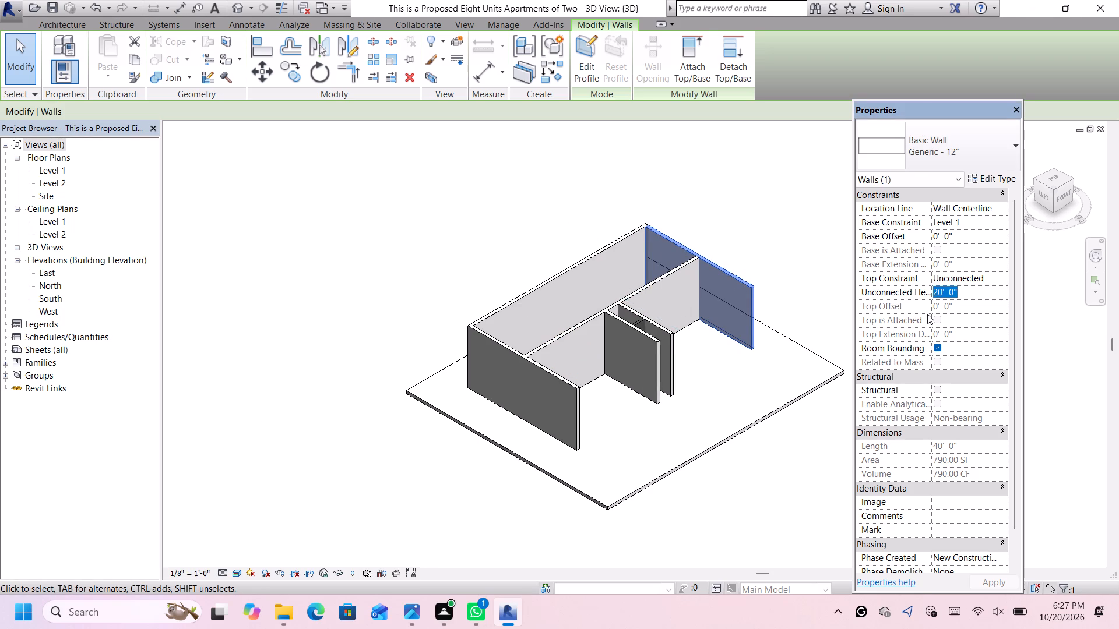
{"action": "key", "text": "BackSpace"}
{"action": "type", "text": "10'"}
{"action": "key", "text": "Return"}
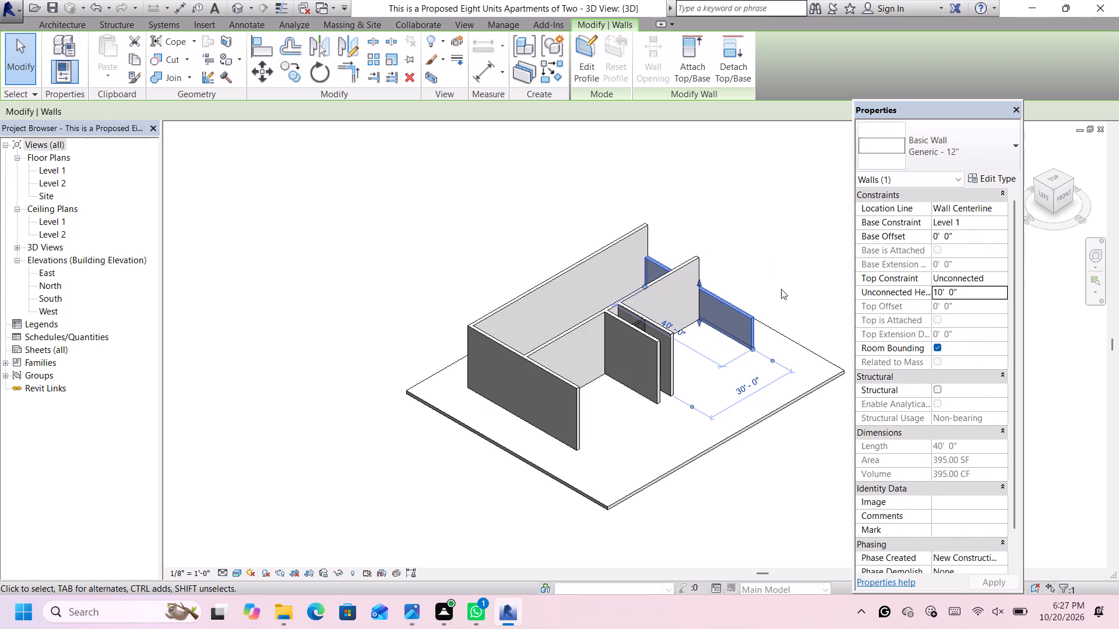
{"action": "scroll", "coordinate": [783, 292], "scroll_direction": "up", "scroll_amount": 3}
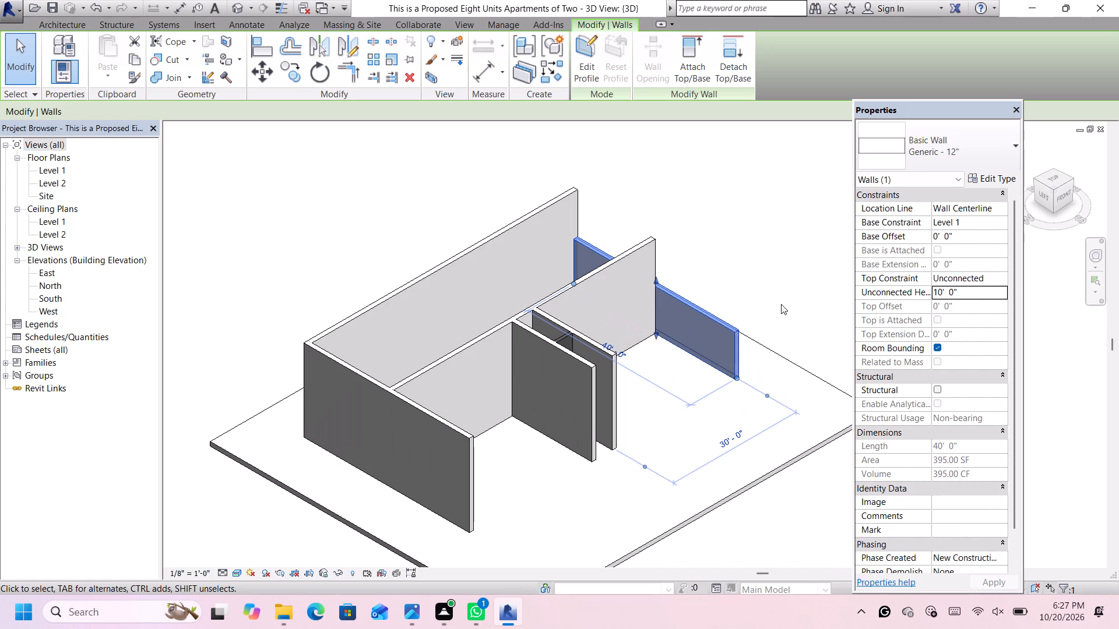
{"action": "left_click", "coordinate": [781, 304]}
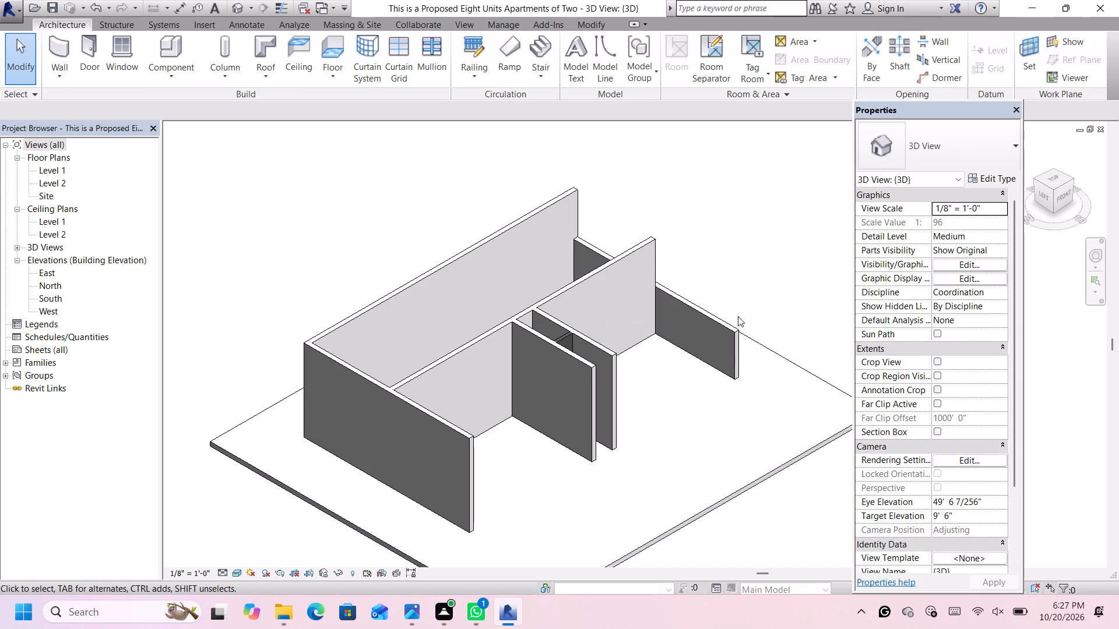
Set the unconnected height of the 65'-0" middle cross wall to 10'-0".
{"action": "scroll", "coordinate": [603, 310], "scroll_direction": "down", "scroll_amount": 4}
{"action": "scroll", "coordinate": [603, 305], "scroll_direction": "up", "scroll_amount": 3}
{"action": "left_click", "coordinate": [607, 288]}
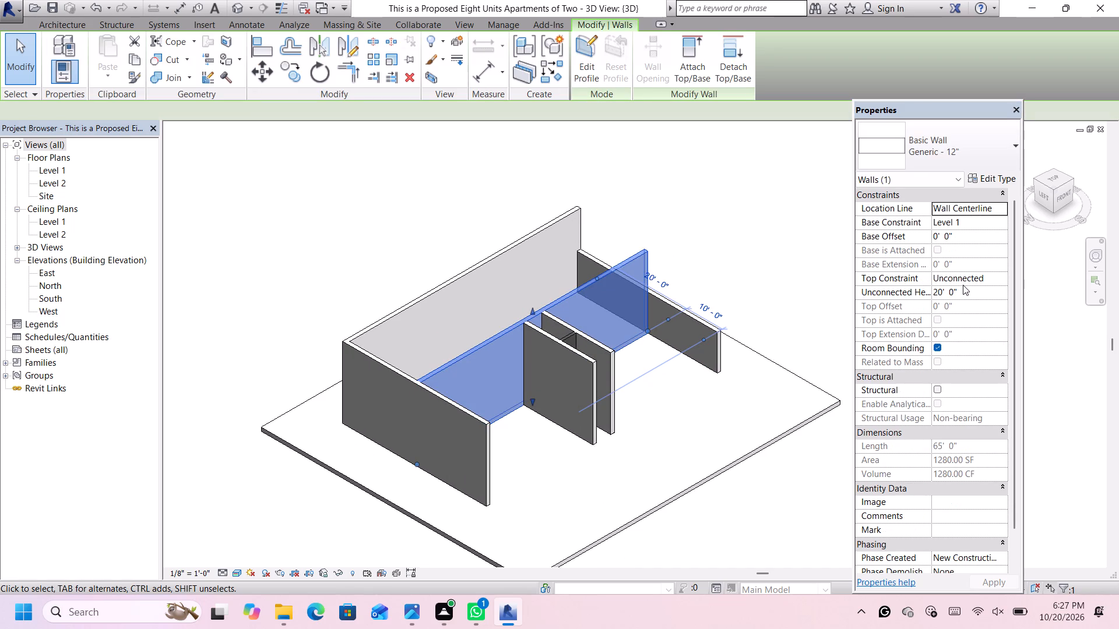
{"action": "left_click_drag", "start_coordinate": [966, 291], "coordinate": [959, 291]}
{"action": "left_click_drag", "start_coordinate": [959, 291], "coordinate": [934, 292]}
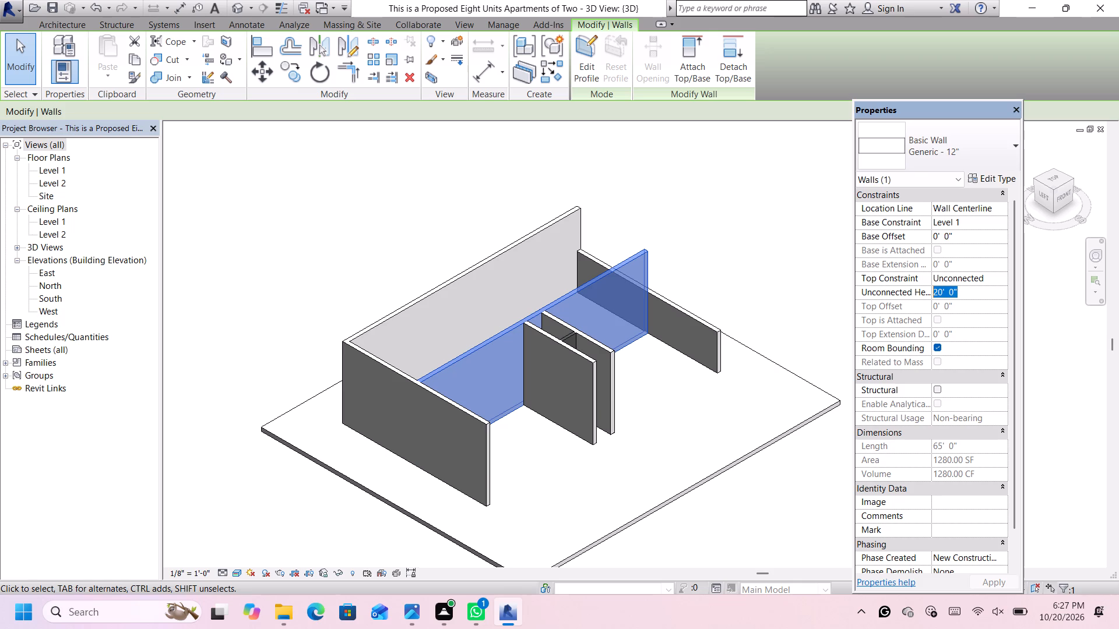
{"action": "left_click_drag", "start_coordinate": [934, 292], "coordinate": [912, 290]}
{"action": "key", "text": "BackSpace"}
{"action": "type", "text": "10'"}
{"action": "key", "text": "Return"}
Set the unconnected height of the western central partition to 10'-0".
{"action": "scroll", "coordinate": [585, 356], "scroll_direction": "up", "scroll_amount": 5}
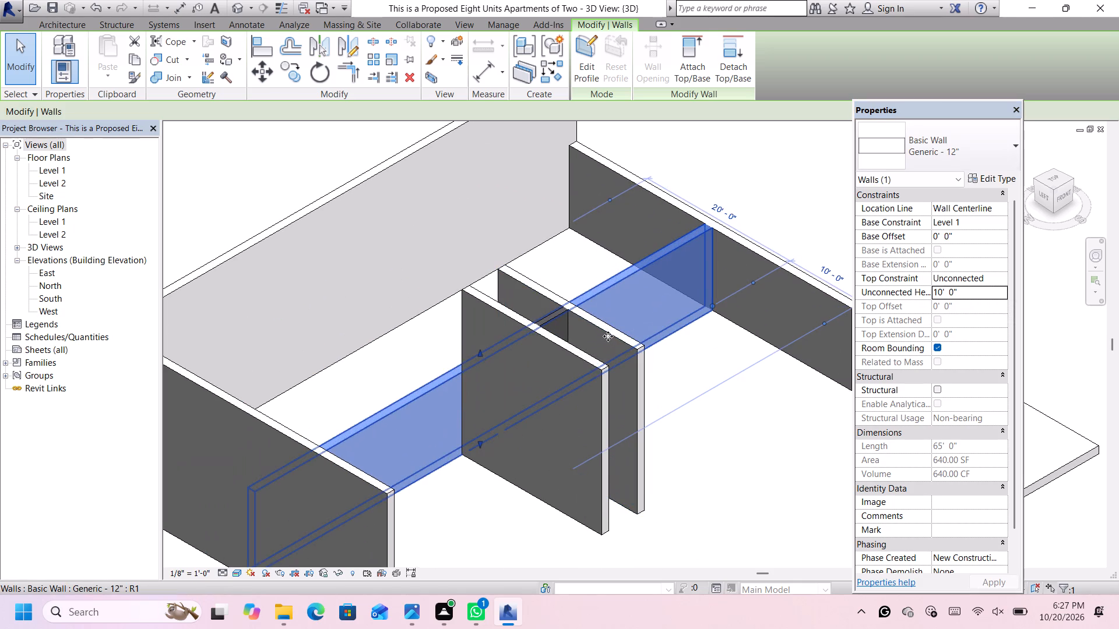
{"action": "left_click", "coordinate": [595, 374]}
{"action": "left_click", "coordinate": [976, 292]}
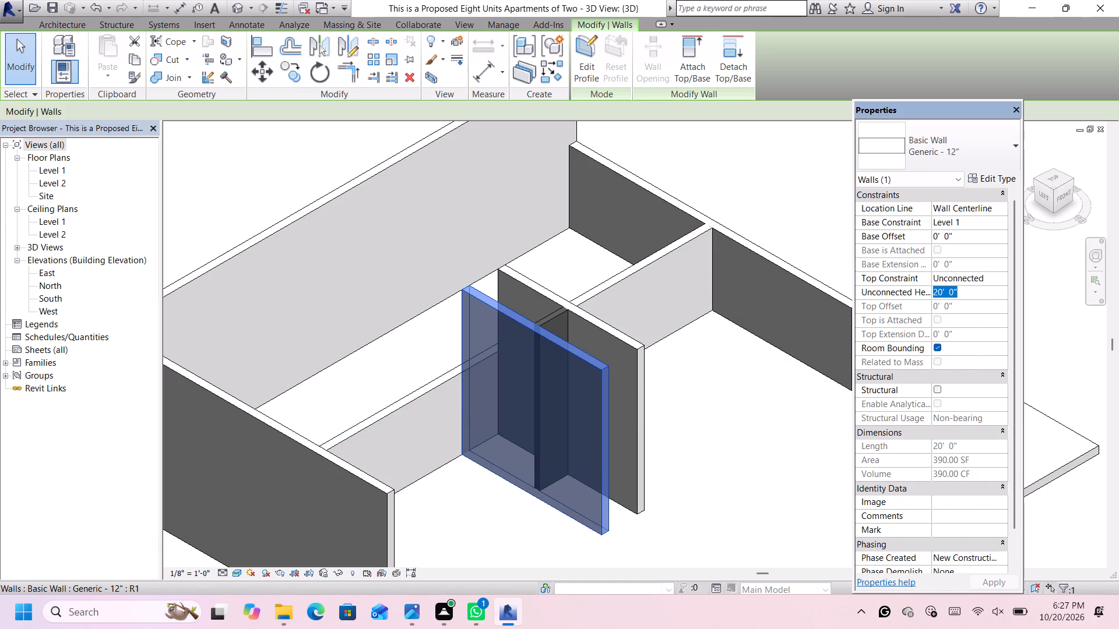
{"action": "key", "text": "BackSpace"}
{"action": "type", "text": "10'"}
{"action": "key", "text": "Return"}
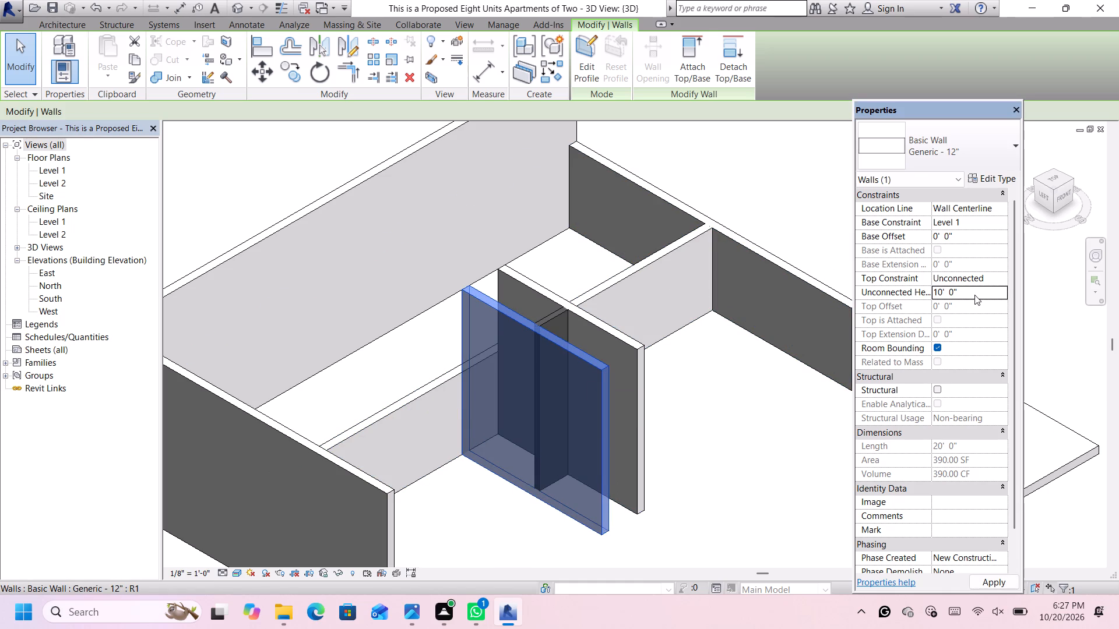
Set the unconnected height of the eastern central partition to 10'-0".
{"action": "scroll", "coordinate": [600, 323], "scroll_direction": "up", "scroll_amount": 1}
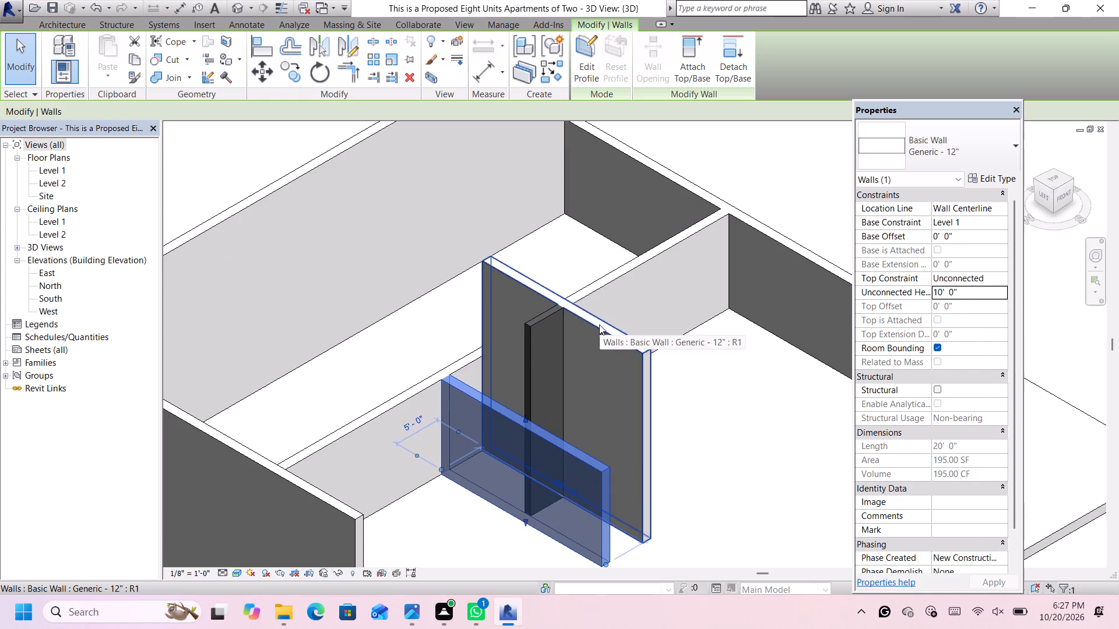
{"action": "left_click", "coordinate": [599, 325]}
{"action": "left_click", "coordinate": [963, 292]}
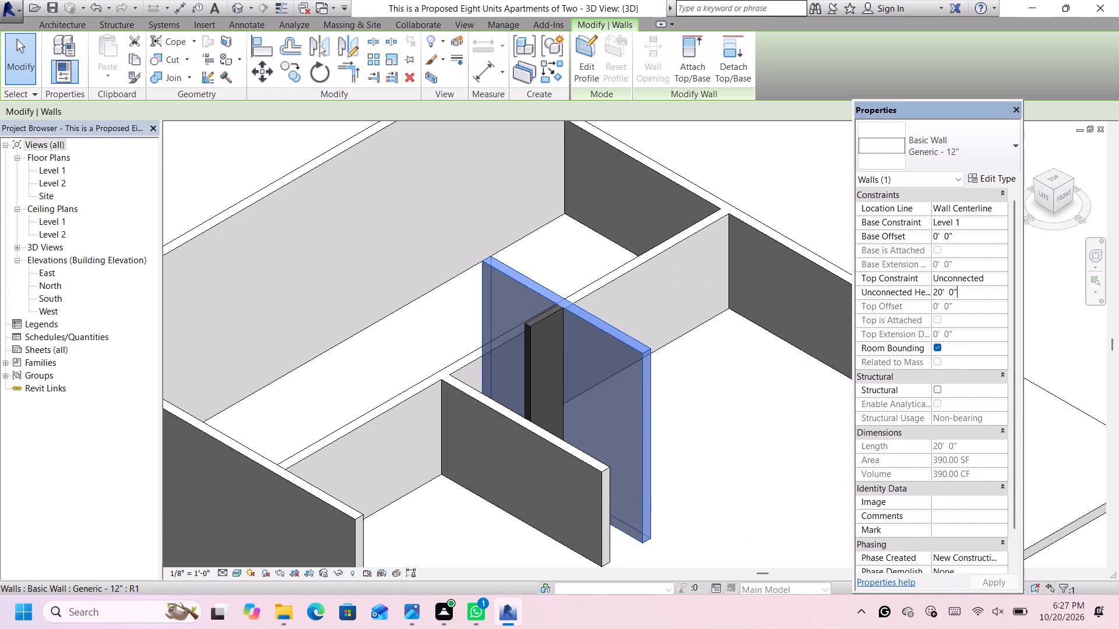
{"action": "key", "text": "BackSpace"}
{"action": "key", "text": "BackSpace"}
{"action": "key", "text": "BackSpace"}
{"action": "key", "text": "BackSpace"}
{"action": "key", "text": "BackSpace"}
{"action": "key", "text": "BackSpace"}
{"action": "key", "text": "BackSpace"}
{"action": "key", "text": "BackSpace"}
{"action": "key", "text": "BackSpace"}
{"action": "key", "text": "BackSpace"}
{"action": "key", "text": "BackSpace"}
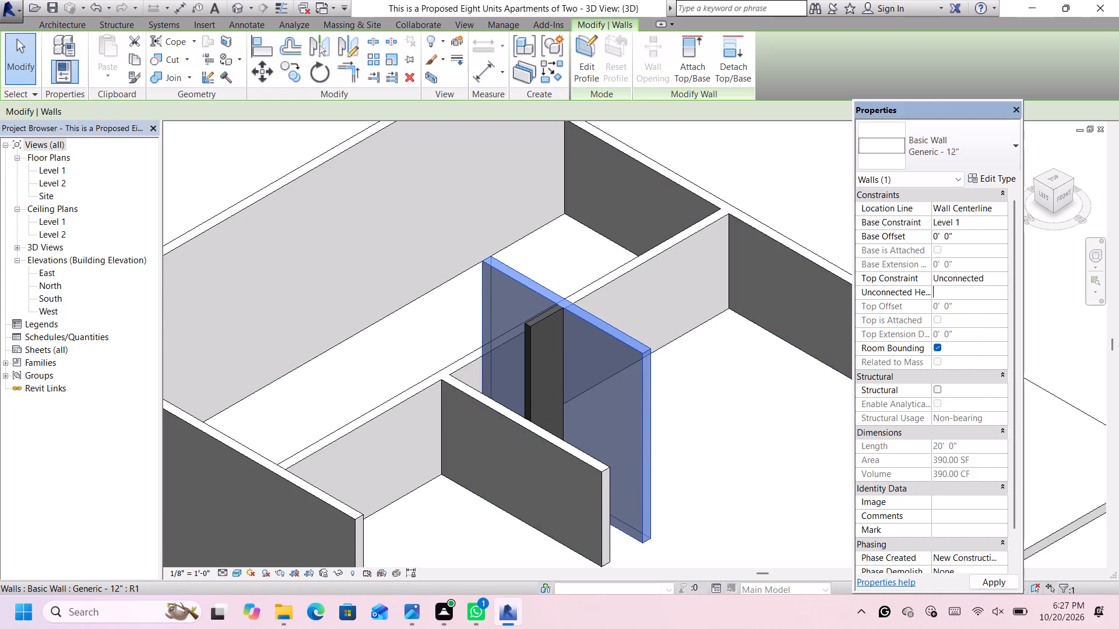
{"action": "key", "text": "1"}
{"action": "type", "text": "0'"}
{"action": "key", "text": "Return"}
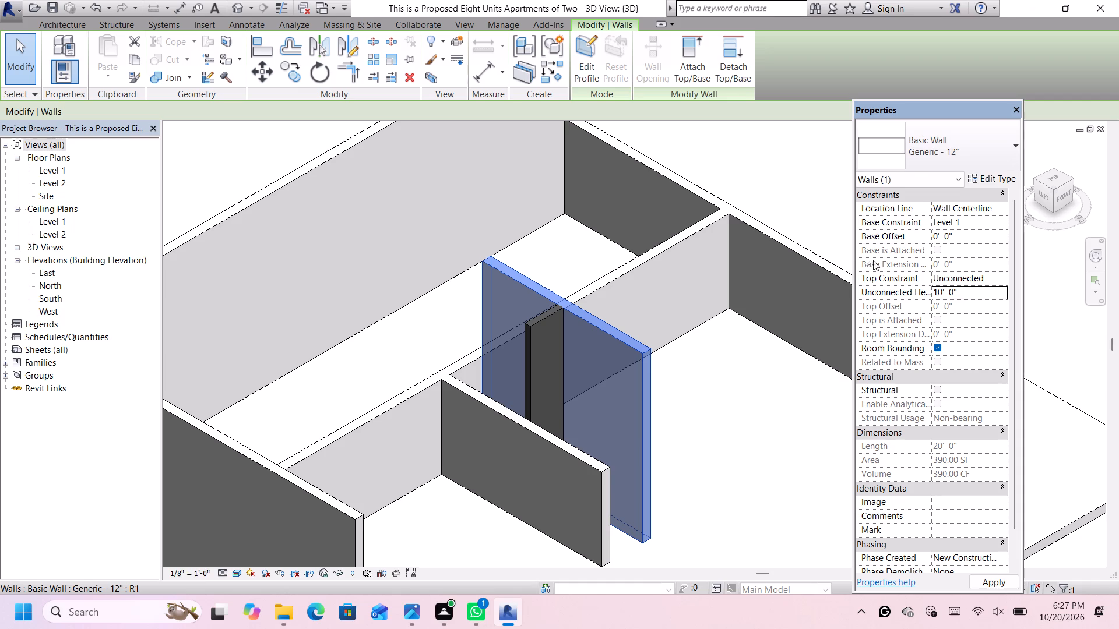
Set the unconnected height of the short Generic - 8" wall between the central partitions to 10'-0" and leave it unselected.
{"action": "scroll", "coordinate": [609, 306], "scroll_direction": "down", "scroll_amount": 6}
{"action": "scroll", "coordinate": [601, 314], "scroll_direction": "up", "scroll_amount": 6}
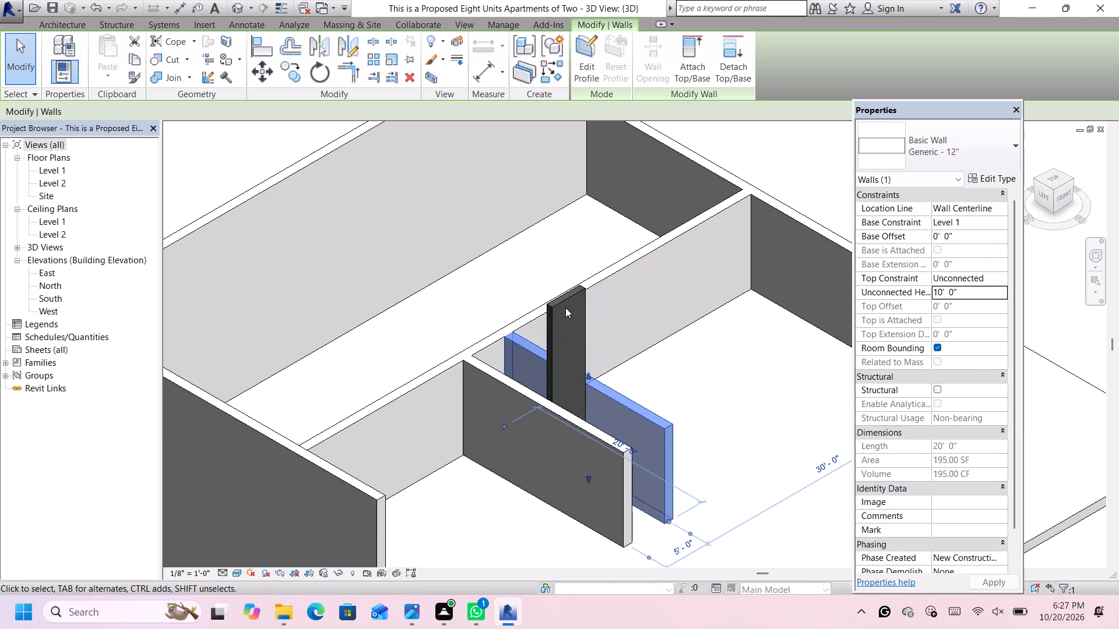
{"action": "left_click", "coordinate": [555, 301]}
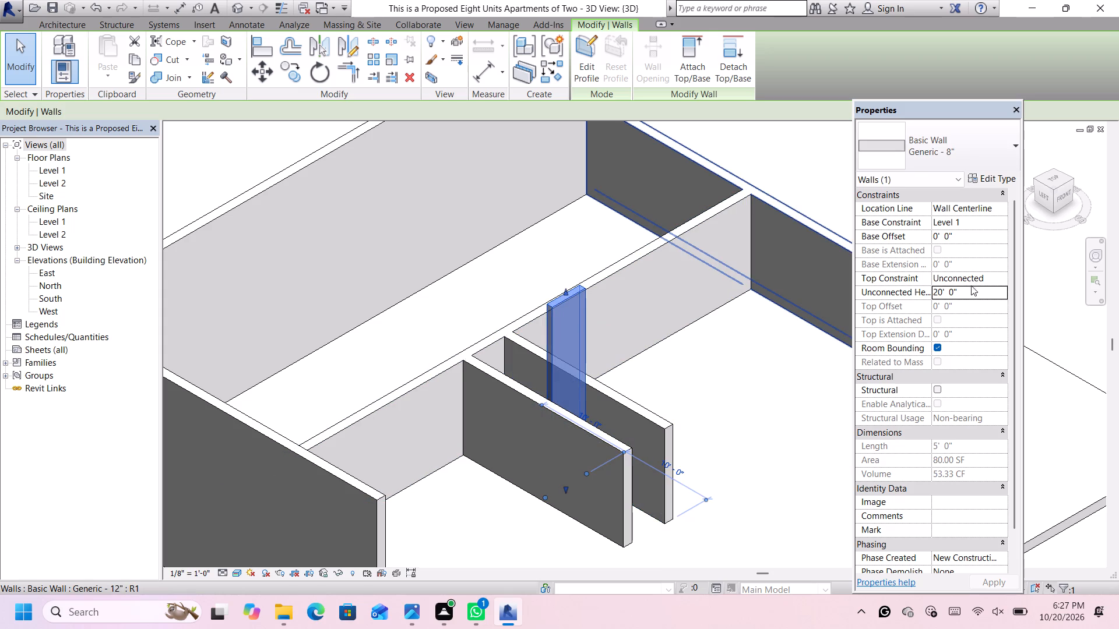
{"action": "left_click", "coordinate": [970, 289]}
{"action": "key", "text": "BackSpace"}
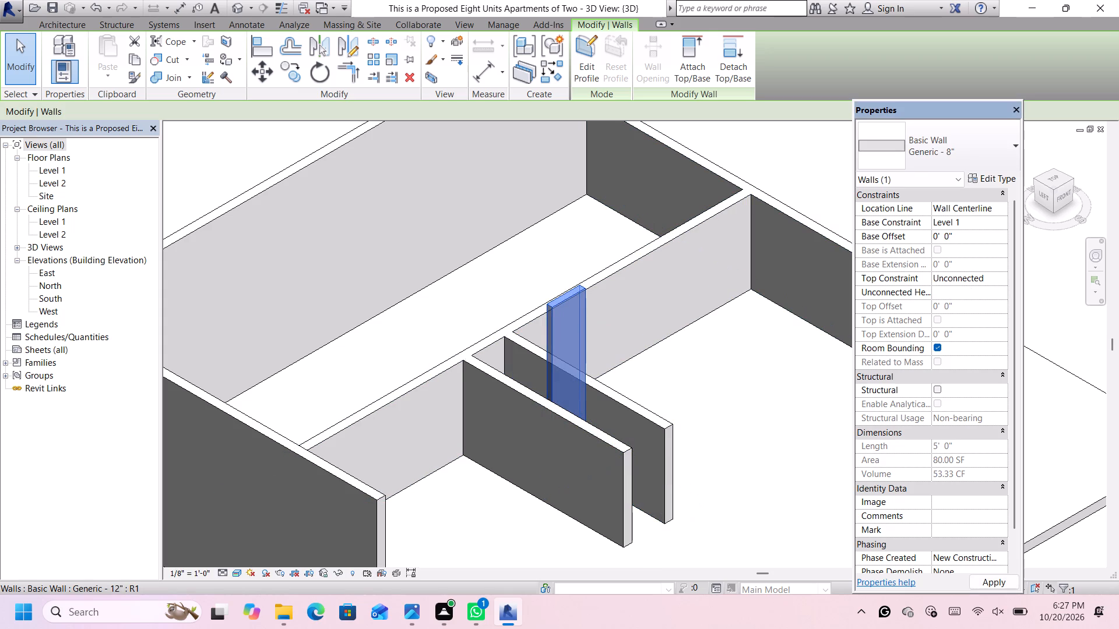
{"action": "type", "text": "10'"}
{"action": "key", "text": "Return"}
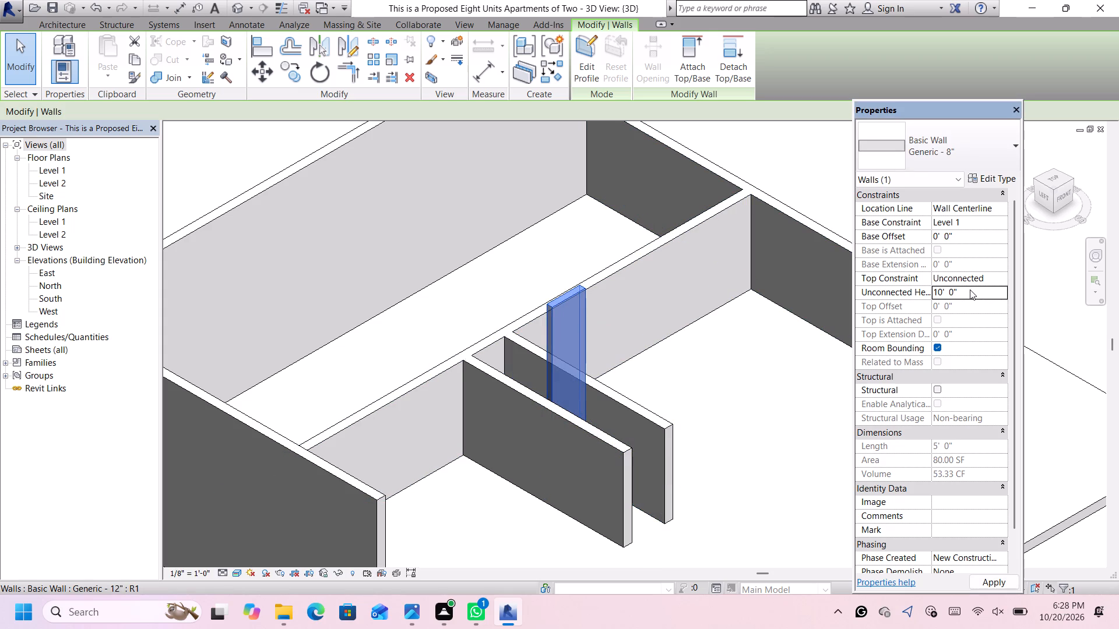
{"action": "scroll", "coordinate": [602, 352], "scroll_direction": "down", "scroll_amount": 7}
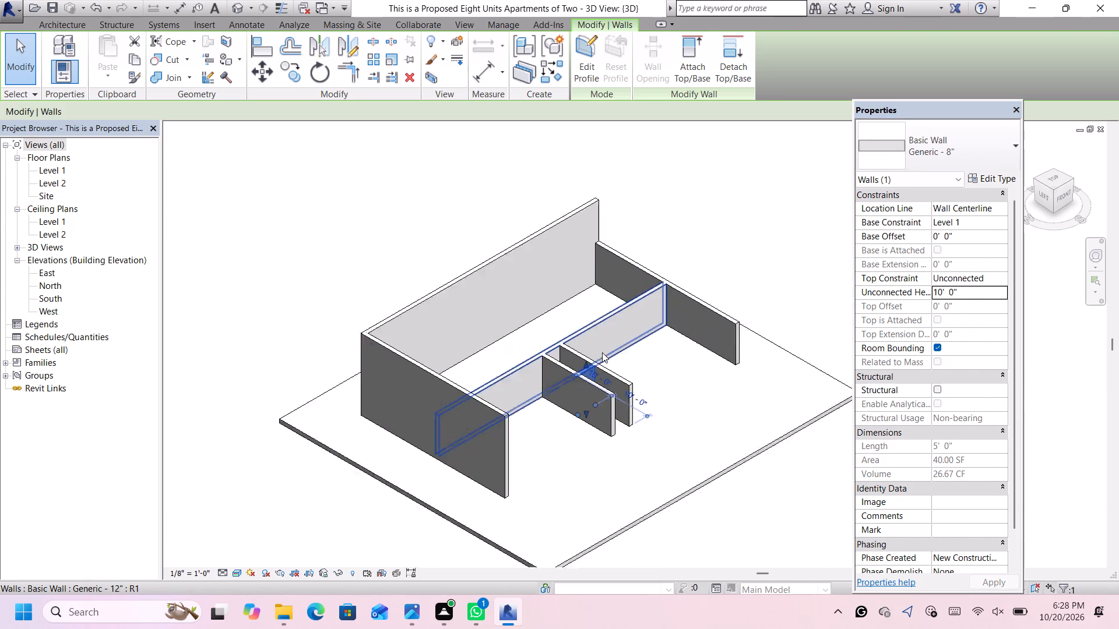
{"action": "left_click", "coordinate": [735, 235]}
Set the unconnected height of the north exterior wall to 10'-0".
{"action": "left_click", "coordinate": [572, 227]}
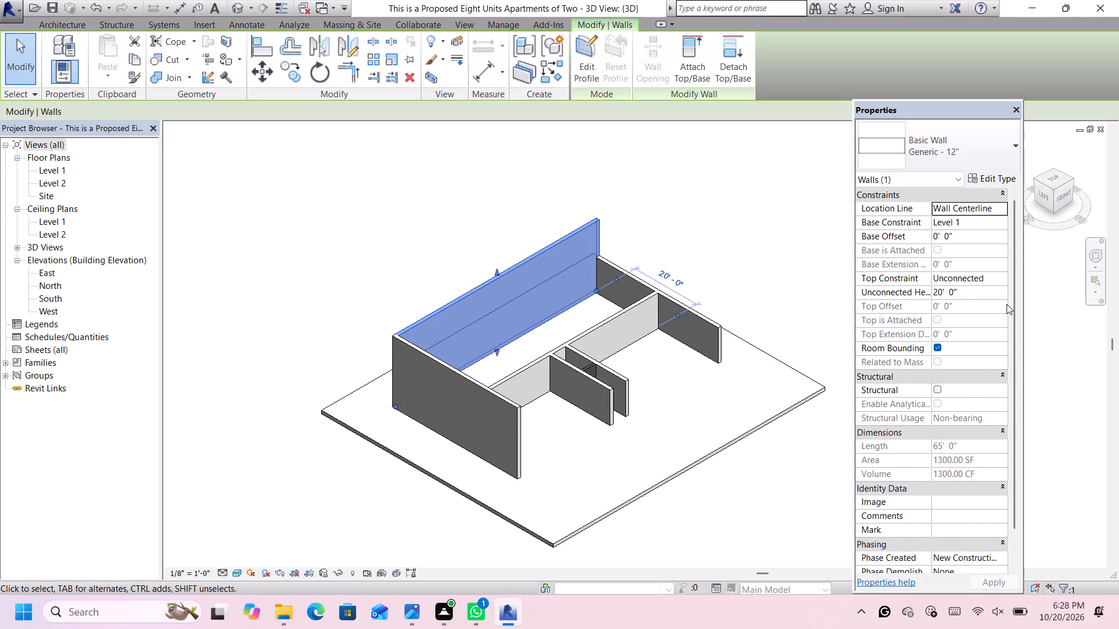
{"action": "scroll", "coordinate": [1005, 306], "scroll_direction": "up", "scroll_amount": 1}
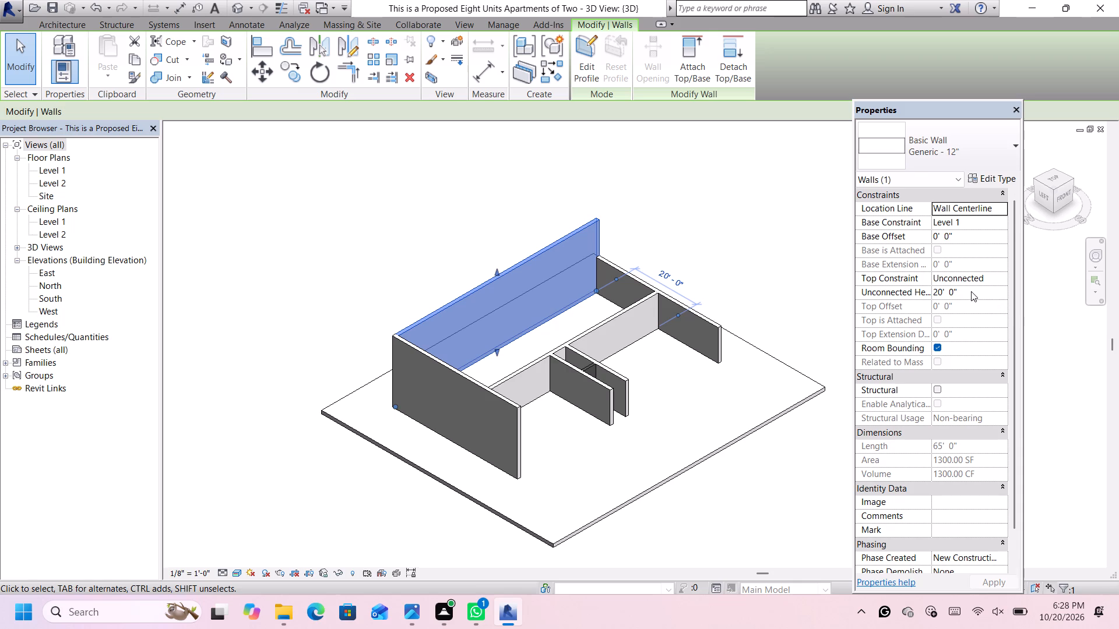
{"action": "left_click", "coordinate": [971, 292]}
{"action": "key", "text": "BackSpace"}
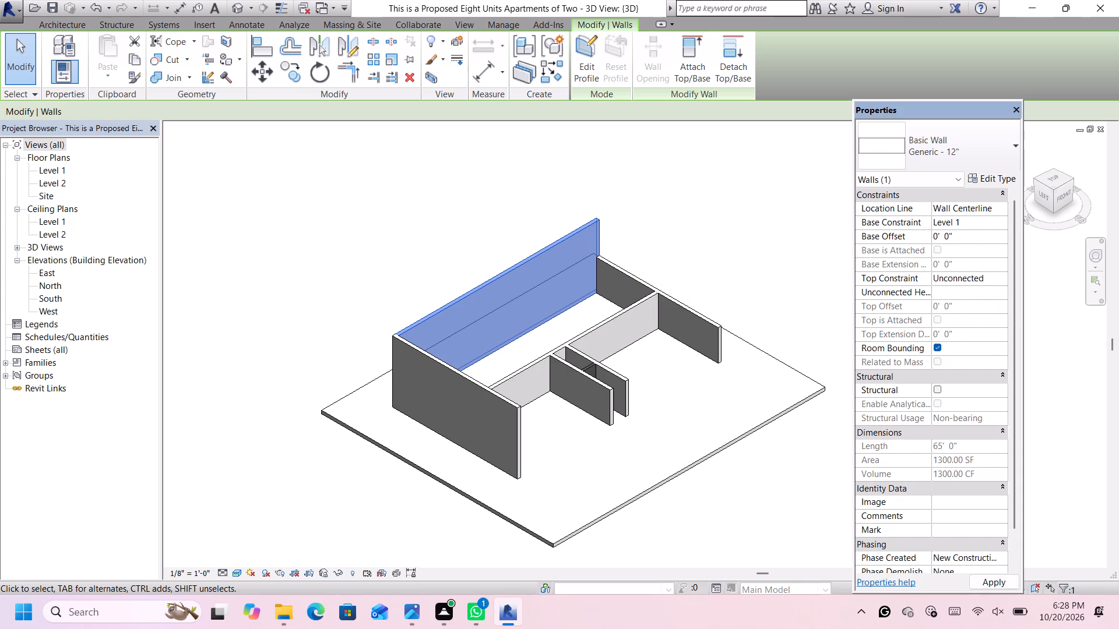
{"action": "type", "text": "10'"}
{"action": "key", "text": "Return"}
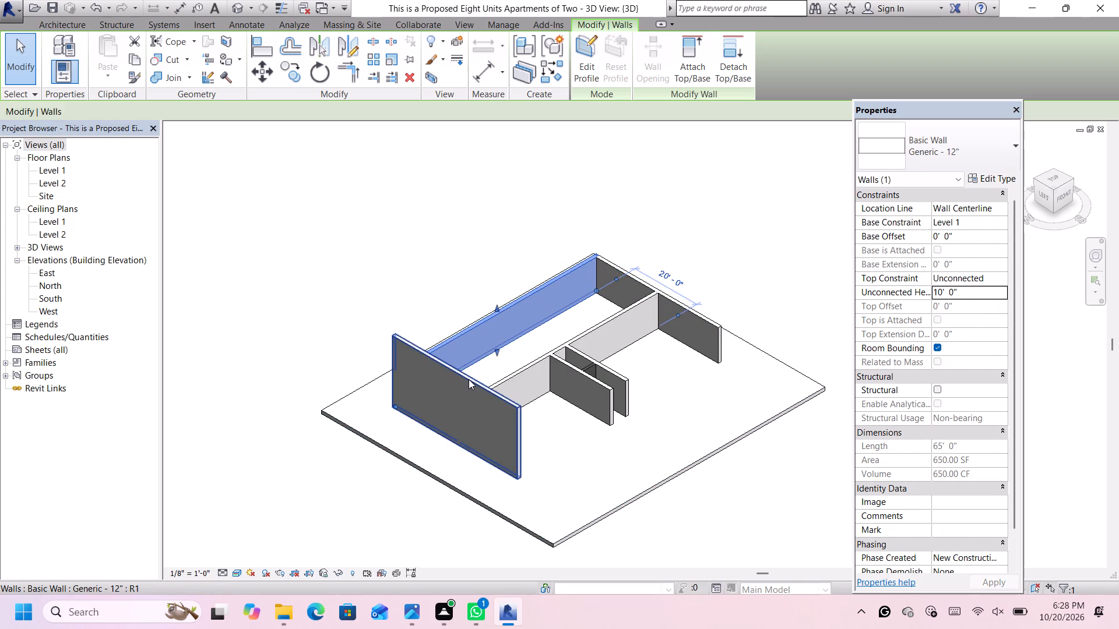
Set the unconnected height of the west side wall to 10'-0".
{"action": "left_click", "coordinate": [469, 380]}
{"action": "left_click", "coordinate": [984, 290]}
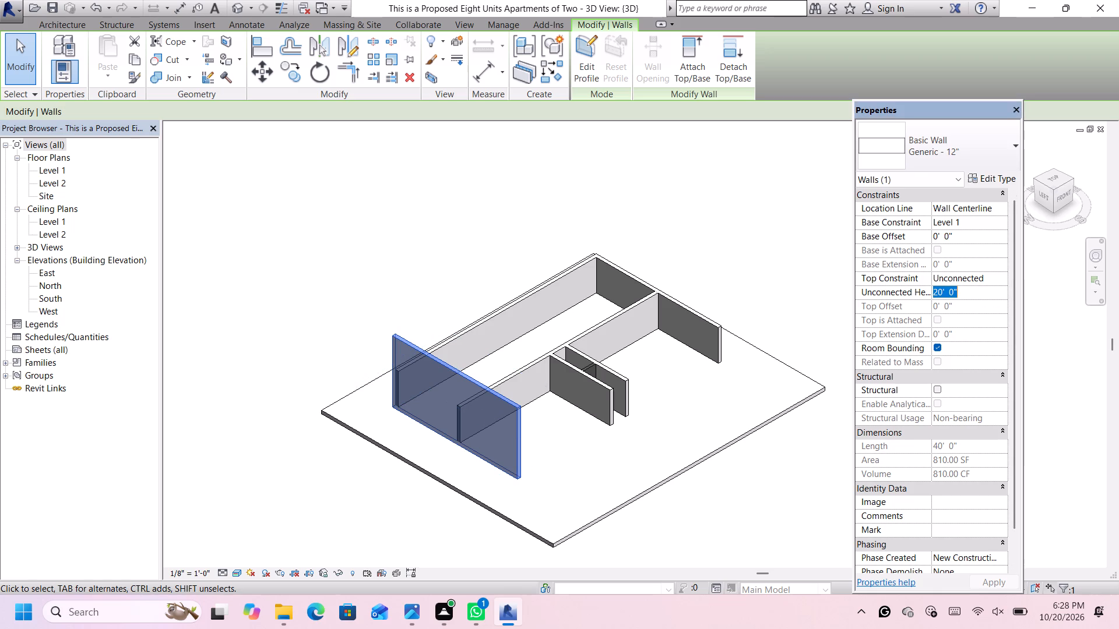
{"action": "key", "text": "BackSpace"}
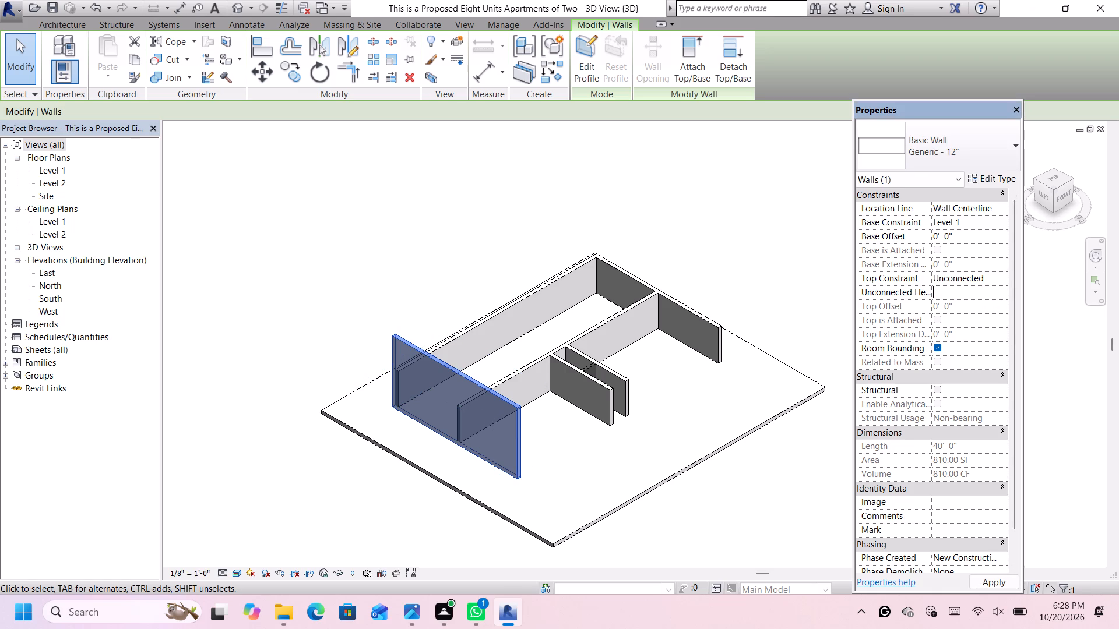
{"action": "type", "text": "10'"}
{"action": "key", "text": "Return"}
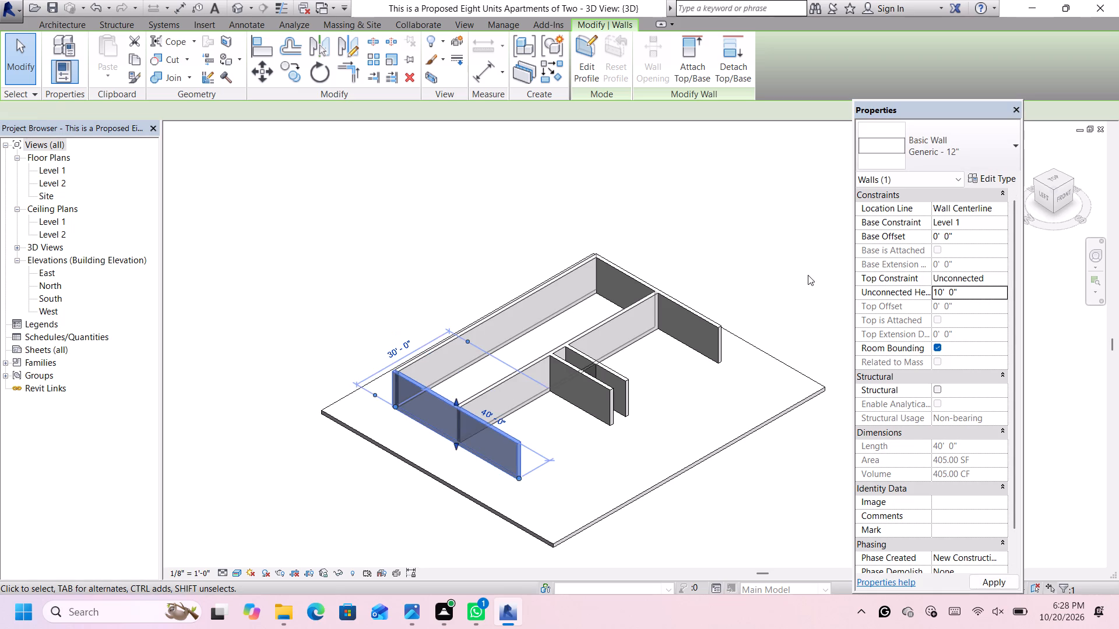
Examine the walls on the slab in the angled 3D view to check that their heights match.
{"action": "scroll", "coordinate": [803, 280], "scroll_direction": "up", "scroll_amount": 2}
{"action": "scroll", "coordinate": [803, 280], "scroll_direction": "down", "scroll_amount": 4}
{"action": "middle_click_drag", "start_coordinate": [806, 289], "coordinate": [779, 280]}
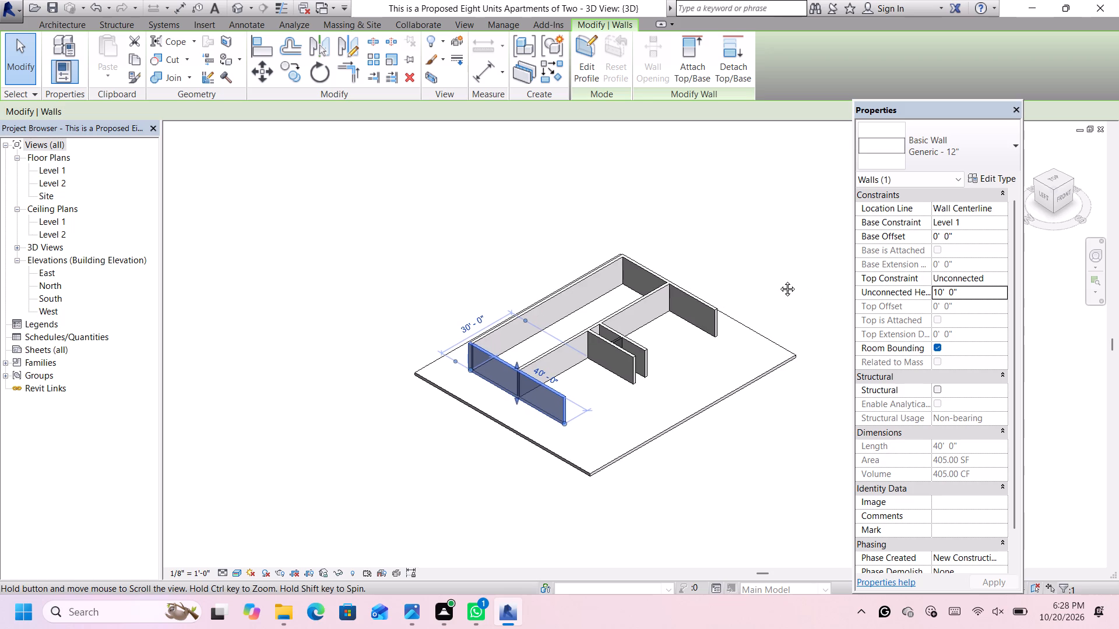
{"action": "middle_click_drag", "start_coordinate": [779, 280], "coordinate": [748, 280]}
{"action": "scroll", "coordinate": [768, 305], "scroll_direction": "up", "scroll_amount": 4}
{"action": "middle_click_drag", "start_coordinate": [773, 303], "coordinate": [773, 303]}
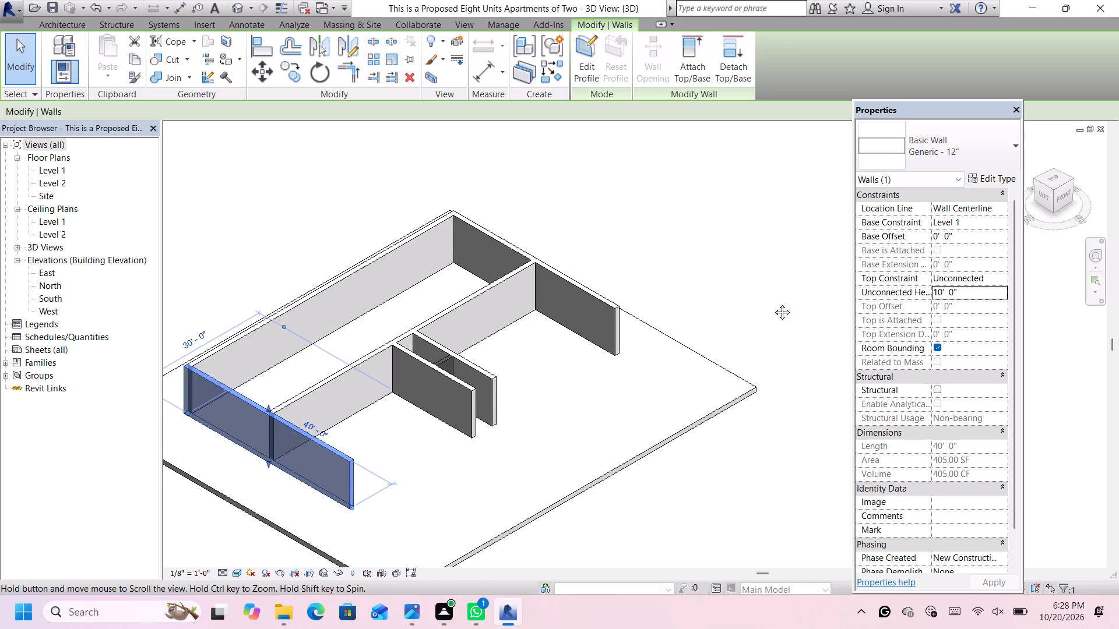
{"action": "middle_click_drag", "start_coordinate": [773, 303], "coordinate": [777, 323]}
{"action": "scroll", "coordinate": [777, 323], "scroll_direction": "up", "scroll_amount": 1}
Examine the building from the front in the 3D view, with no wall selected, to compare the wall tops and slab line.
{"action": "left_click", "coordinate": [1061, 193]}
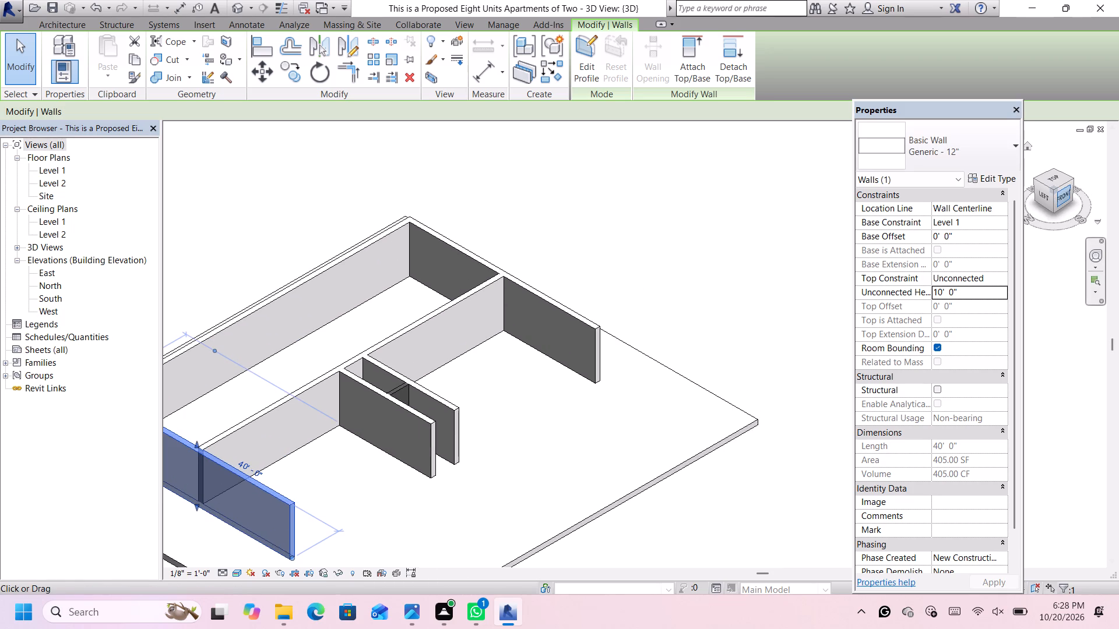
{"action": "scroll", "coordinate": [758, 253], "scroll_direction": "down", "scroll_amount": 8}
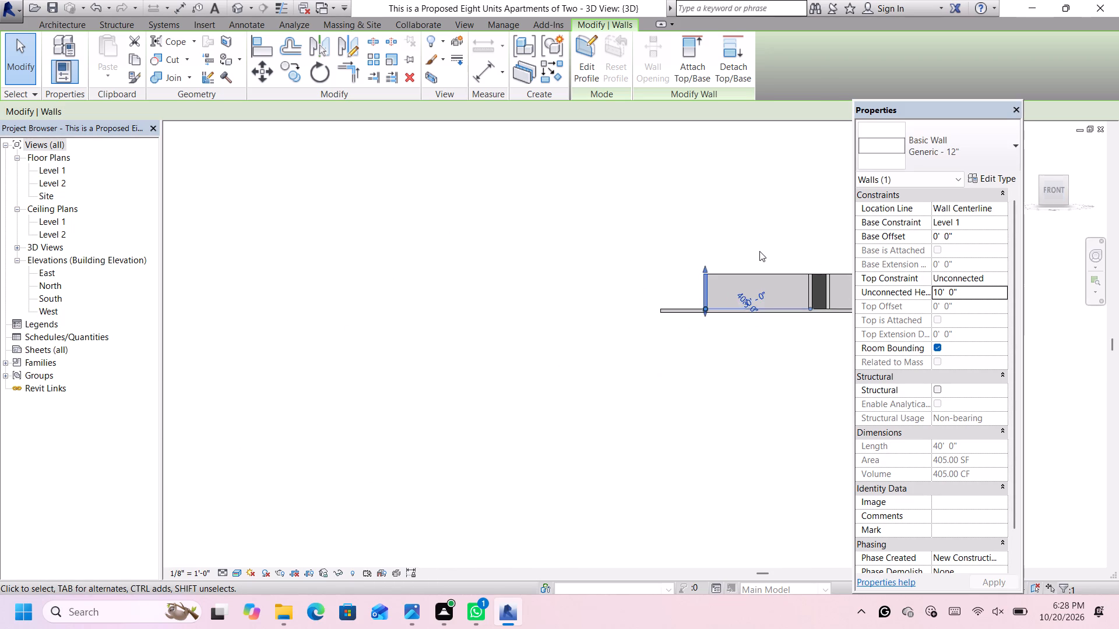
{"action": "scroll", "coordinate": [790, 238], "scroll_direction": "up", "scroll_amount": 5}
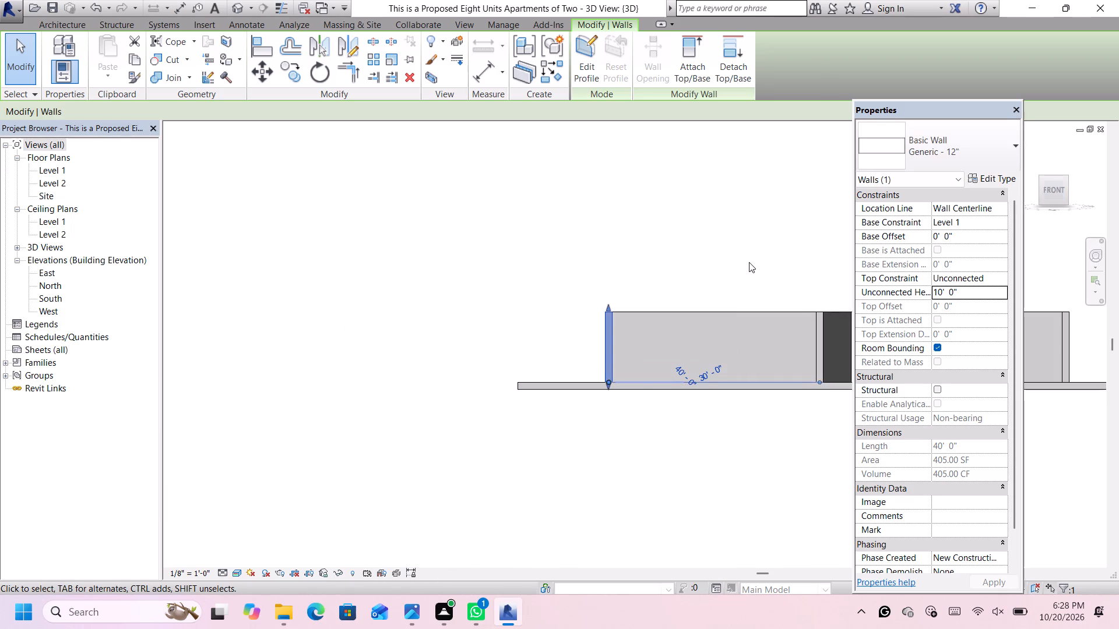
{"action": "scroll", "coordinate": [749, 262], "scroll_direction": "down", "scroll_amount": 4}
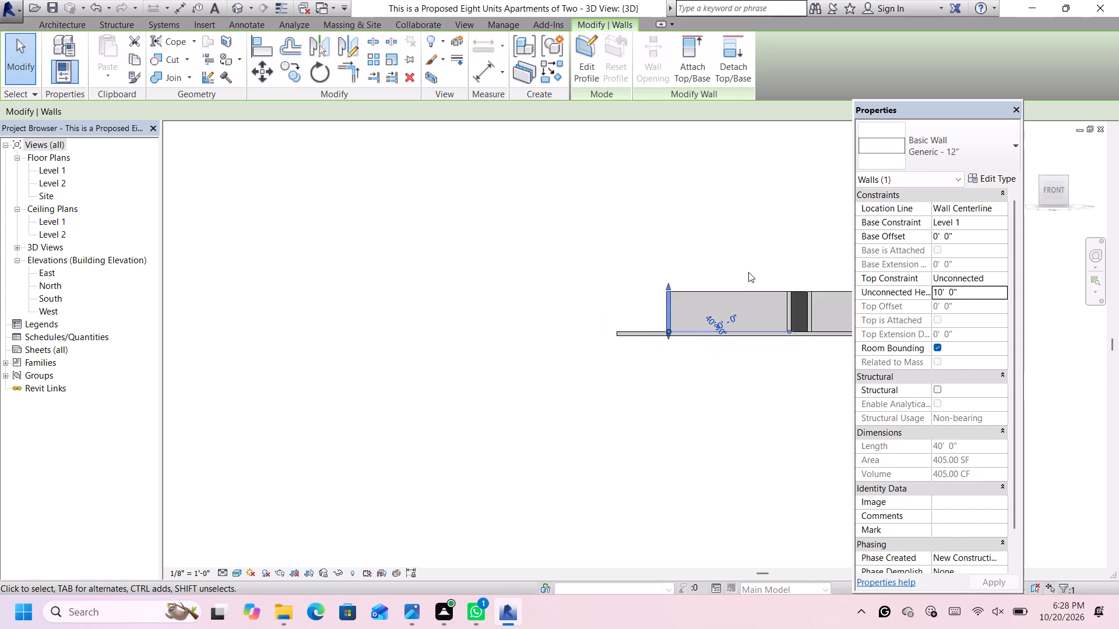
{"action": "scroll", "coordinate": [777, 277], "scroll_direction": "up", "scroll_amount": 2}
{"action": "scroll", "coordinate": [833, 295], "scroll_direction": "up", "scroll_amount": 1}
{"action": "scroll", "coordinate": [833, 296], "scroll_direction": "down", "scroll_amount": 2}
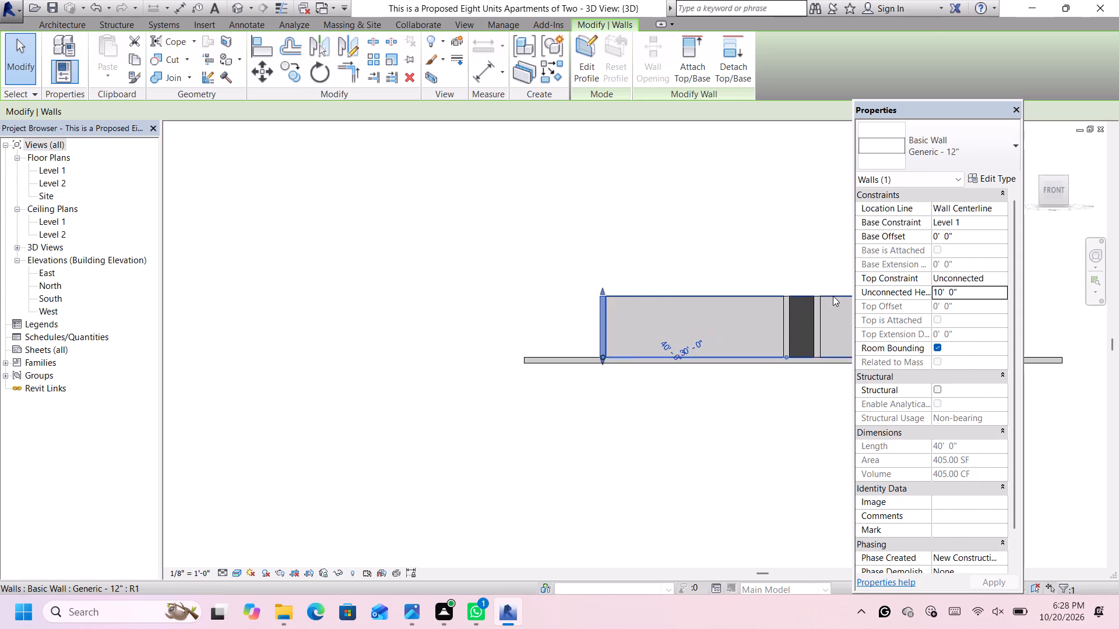
{"action": "scroll", "coordinate": [833, 296], "scroll_direction": "down", "scroll_amount": 3}
{"action": "left_click", "coordinate": [716, 433]}
{"action": "scroll", "coordinate": [821, 386], "scroll_direction": "up", "scroll_amount": 6}
{"action": "scroll", "coordinate": [821, 373], "scroll_direction": "down", "scroll_amount": 4}
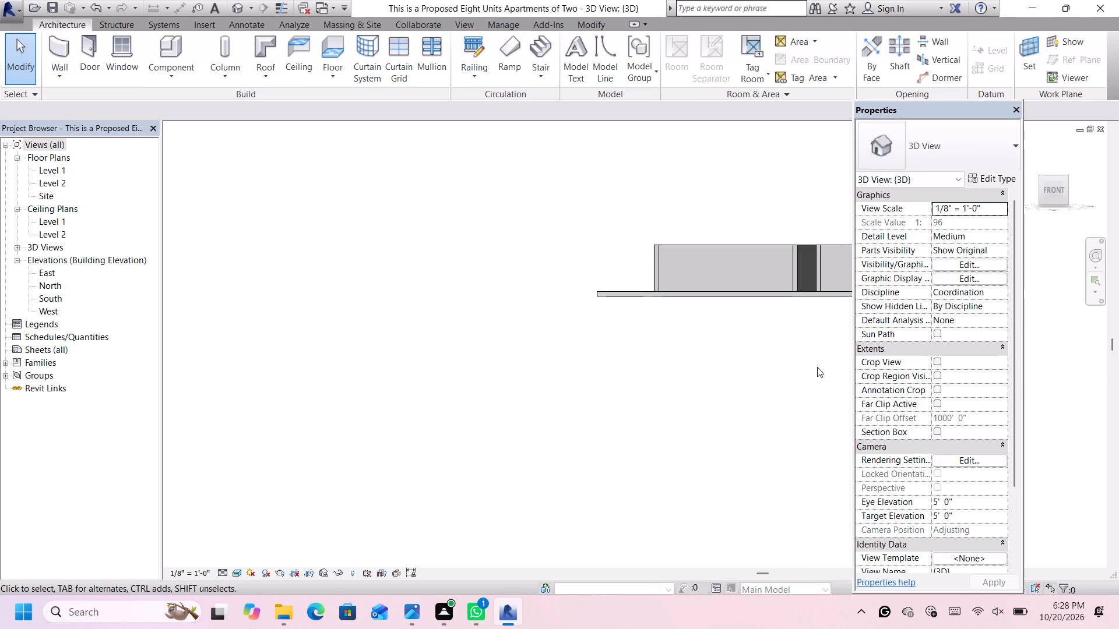
{"action": "scroll", "coordinate": [817, 367], "scroll_direction": "down", "scroll_amount": 9}
{"action": "scroll", "coordinate": [1066, 316], "scroll_direction": "up", "scroll_amount": 5}
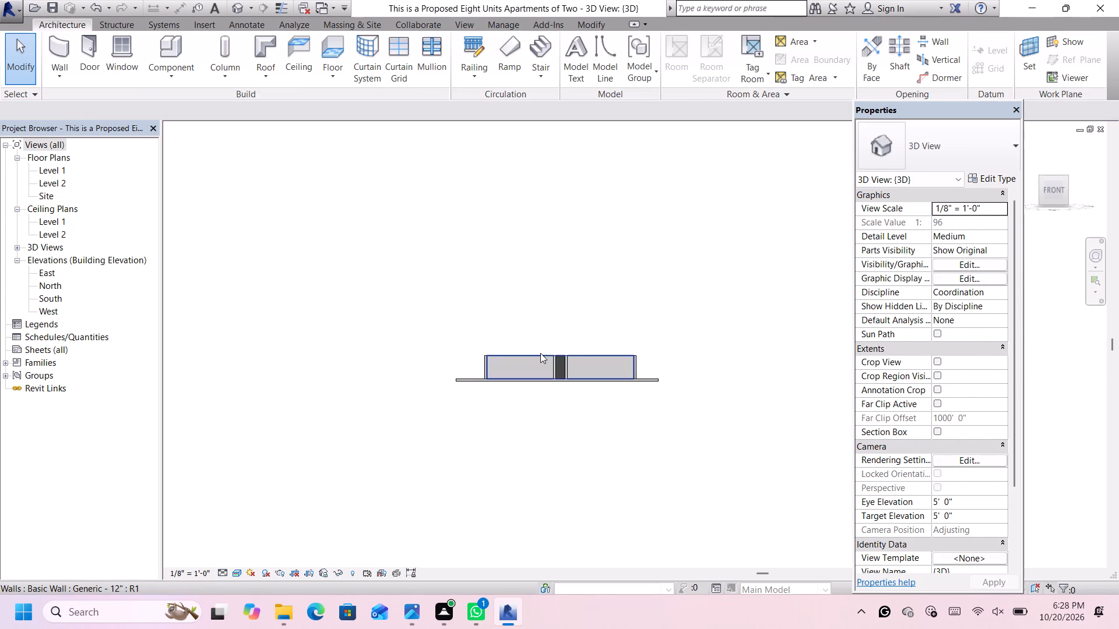
{"action": "scroll", "coordinate": [539, 353], "scroll_direction": "up", "scroll_amount": 3}
{"action": "scroll", "coordinate": [583, 310], "scroll_direction": "up", "scroll_amount": 4}
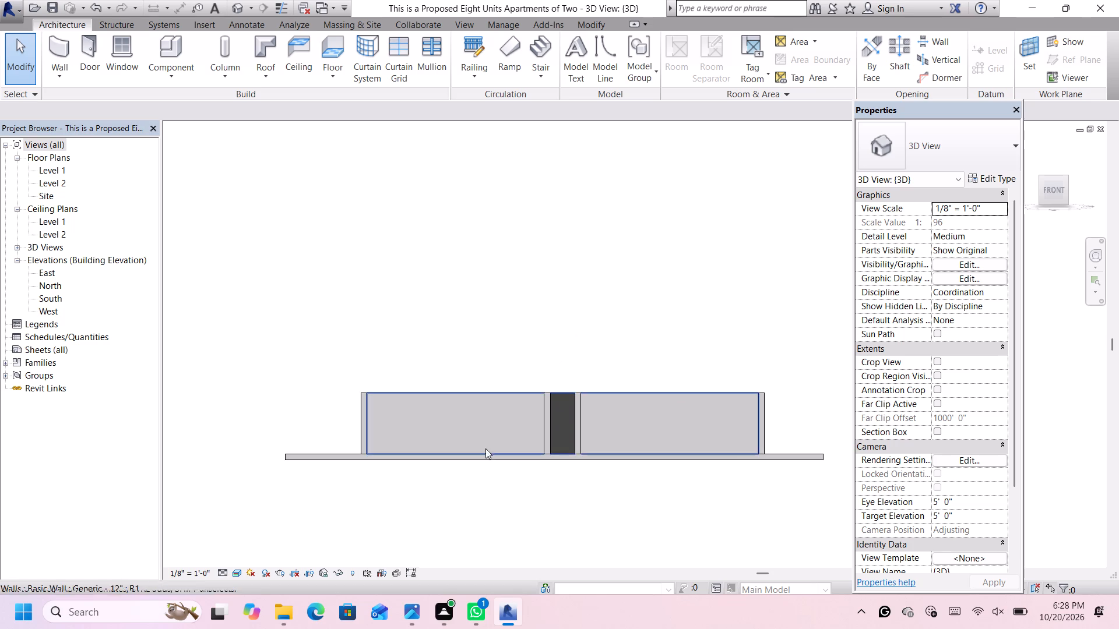
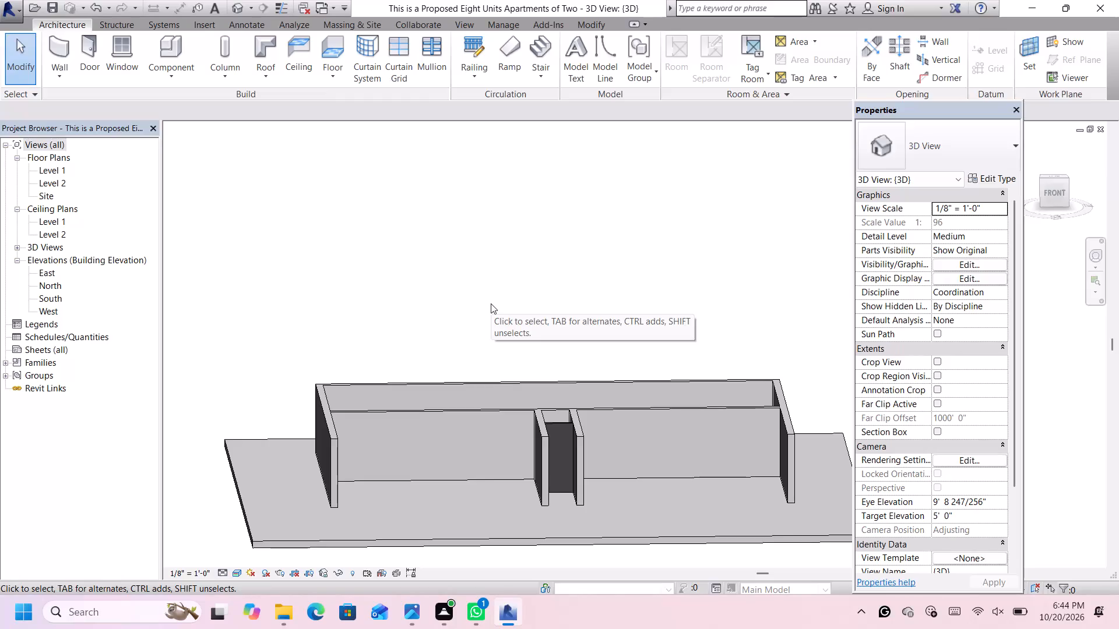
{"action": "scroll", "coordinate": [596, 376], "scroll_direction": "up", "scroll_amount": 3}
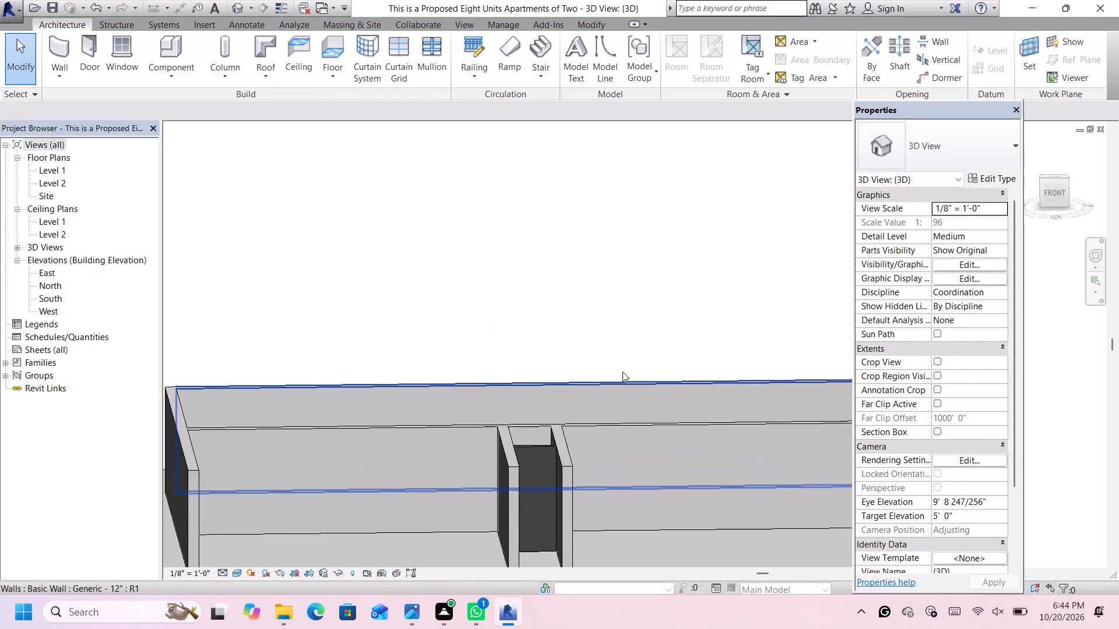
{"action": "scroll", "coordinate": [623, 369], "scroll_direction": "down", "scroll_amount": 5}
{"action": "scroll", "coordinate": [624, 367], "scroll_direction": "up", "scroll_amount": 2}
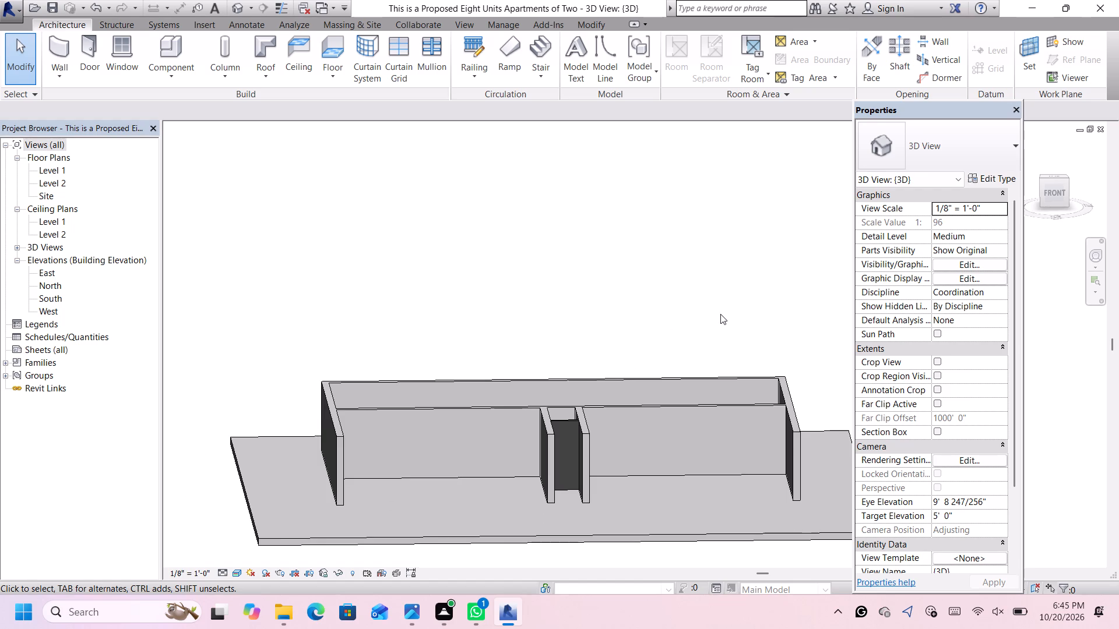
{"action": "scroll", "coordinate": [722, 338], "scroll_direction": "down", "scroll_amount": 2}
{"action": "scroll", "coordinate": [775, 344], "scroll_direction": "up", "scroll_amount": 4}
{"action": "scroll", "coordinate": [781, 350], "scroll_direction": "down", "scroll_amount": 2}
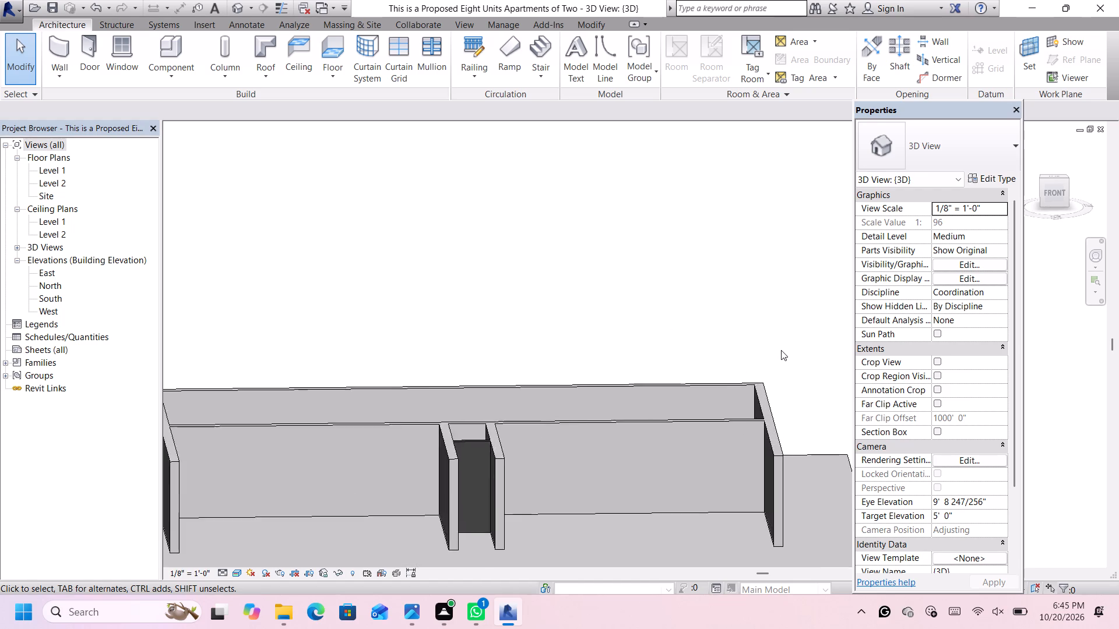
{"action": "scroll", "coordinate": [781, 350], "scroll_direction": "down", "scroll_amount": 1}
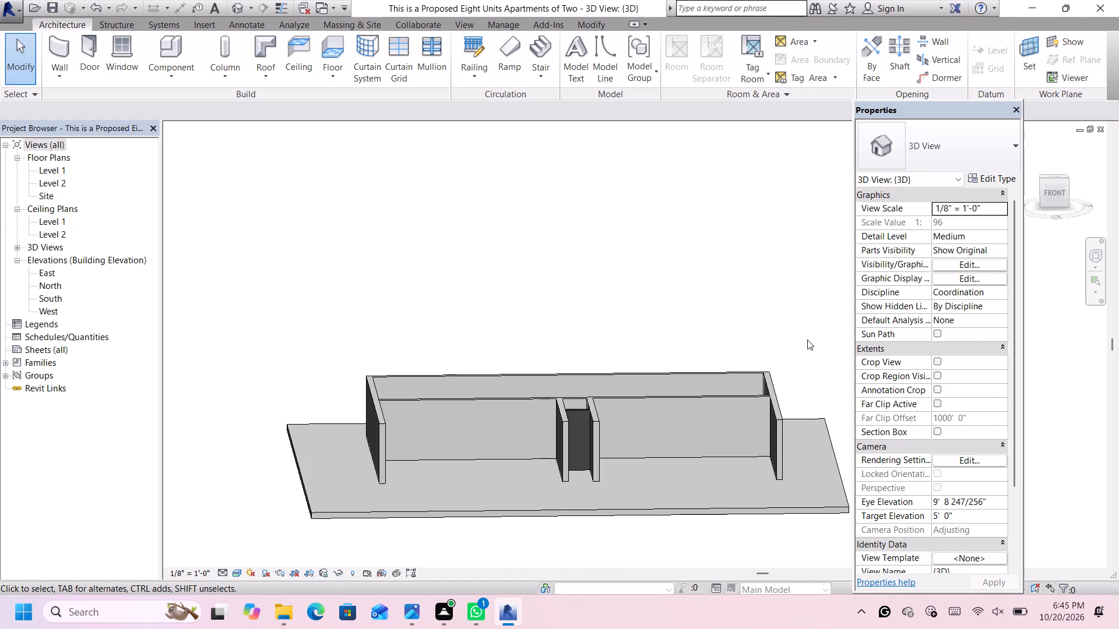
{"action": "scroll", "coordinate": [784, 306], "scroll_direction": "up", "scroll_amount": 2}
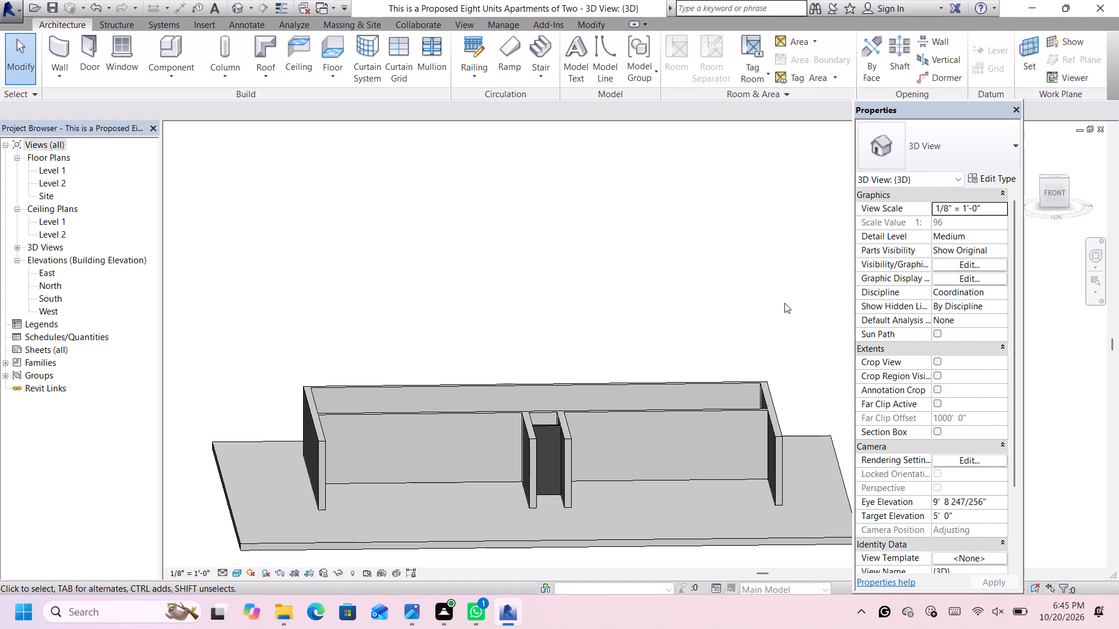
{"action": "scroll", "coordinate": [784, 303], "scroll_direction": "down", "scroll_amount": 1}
Start a new floor from the top 3D view and save the project.
{"action": "left_click", "coordinate": [1054, 178]}
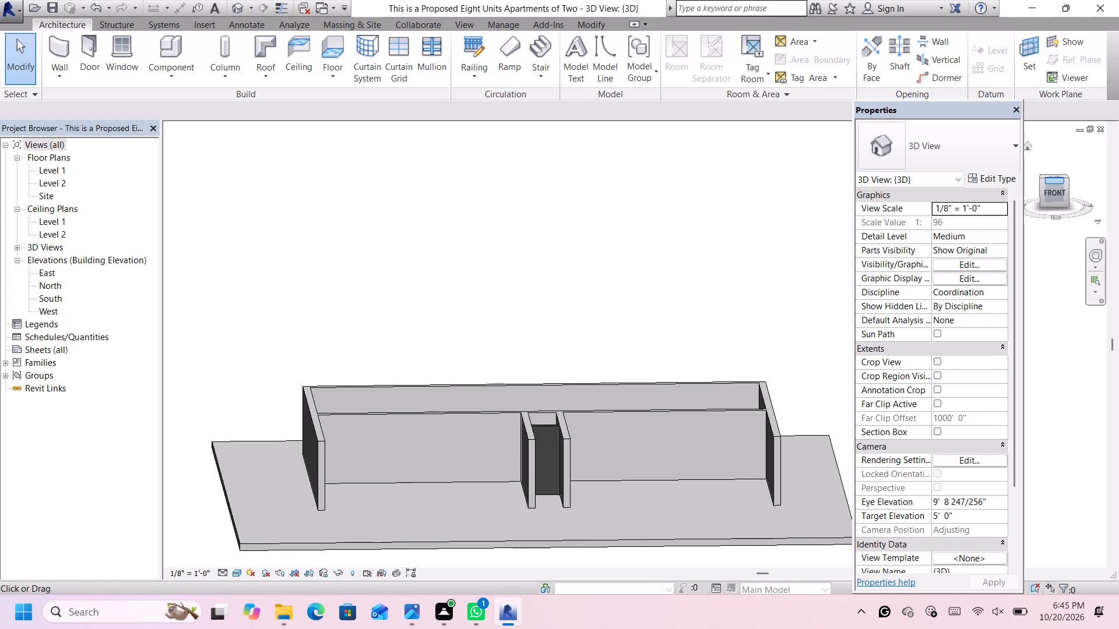
{"action": "left_click", "coordinate": [1052, 178]}
{"action": "scroll", "coordinate": [772, 262], "scroll_direction": "up", "scroll_amount": 2}
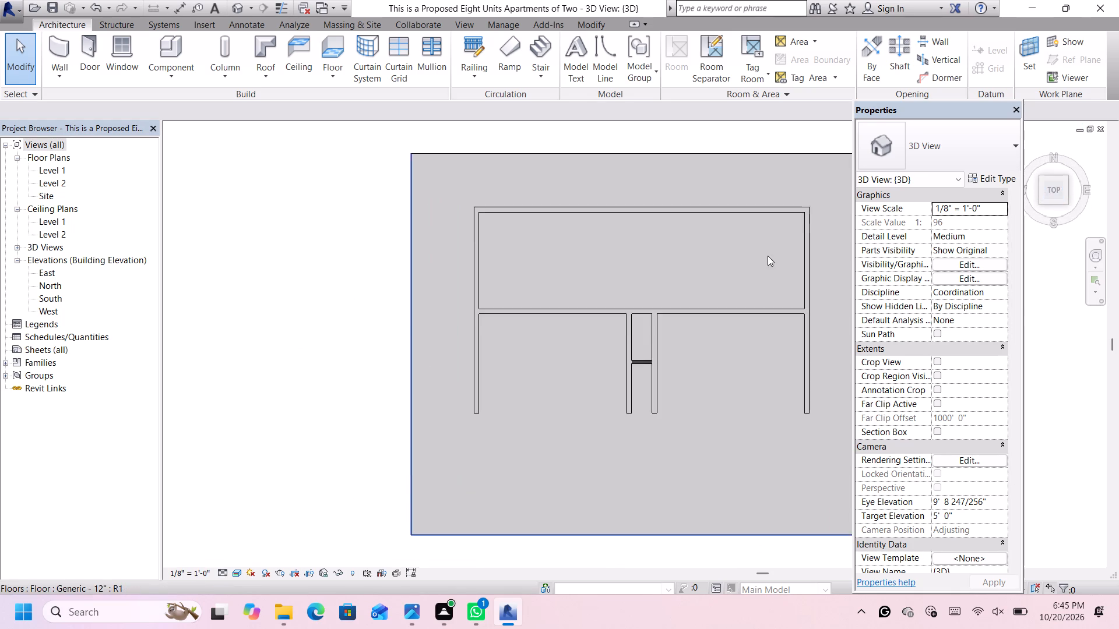
{"action": "scroll", "coordinate": [776, 243], "scroll_direction": "down", "scroll_amount": 3}
{"action": "middle_click_drag", "start_coordinate": [795, 228], "coordinate": [542, 274]}
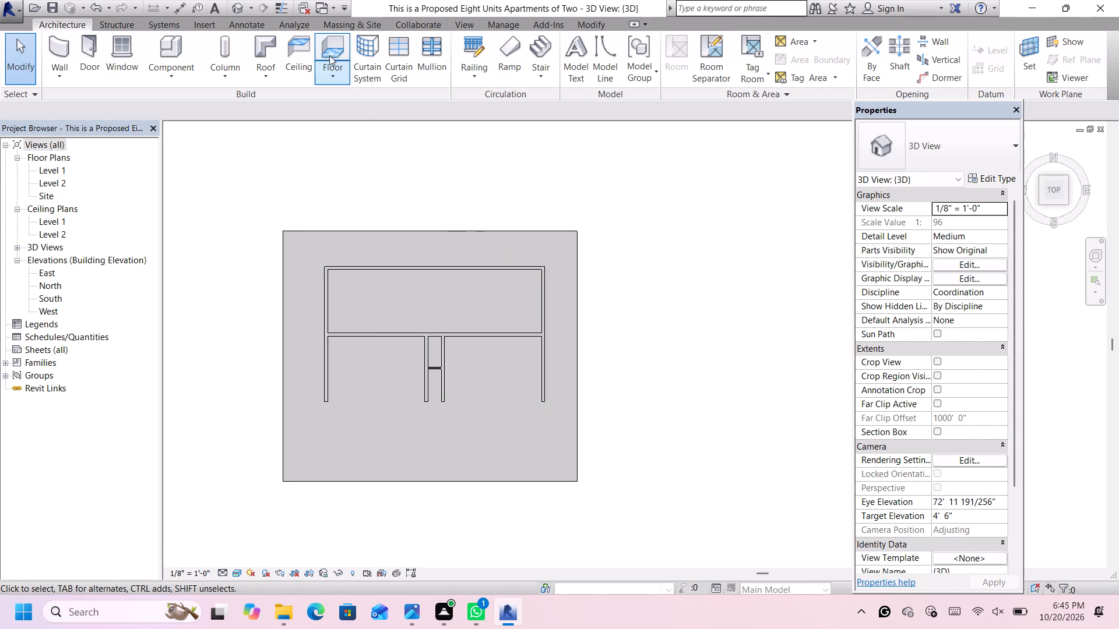
{"action": "left_click", "coordinate": [326, 50]}
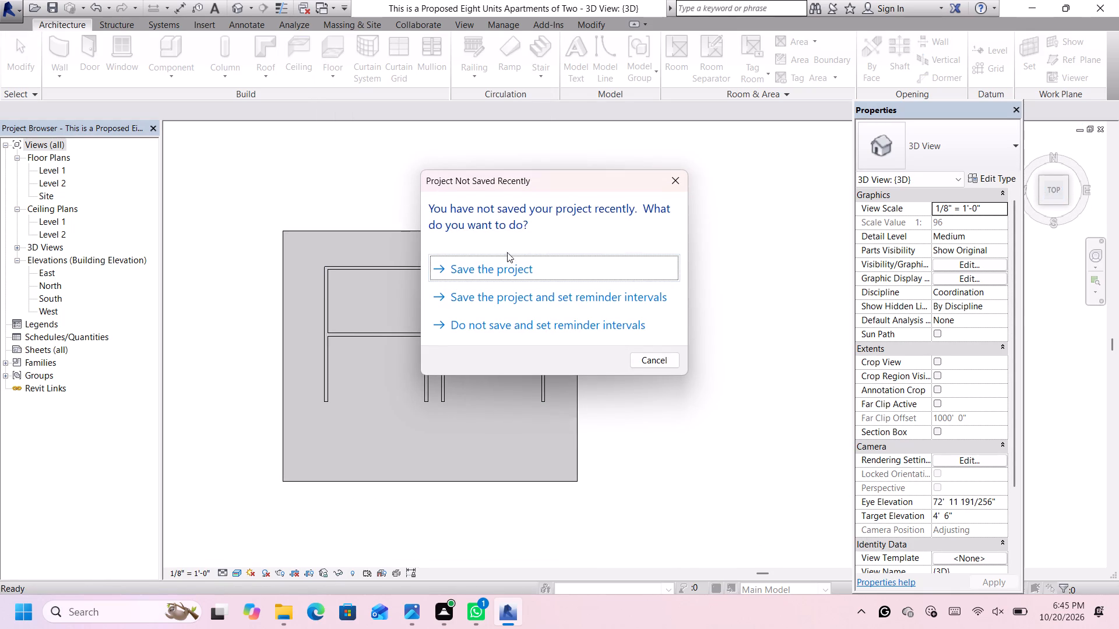
{"action": "left_click", "coordinate": [520, 273]}
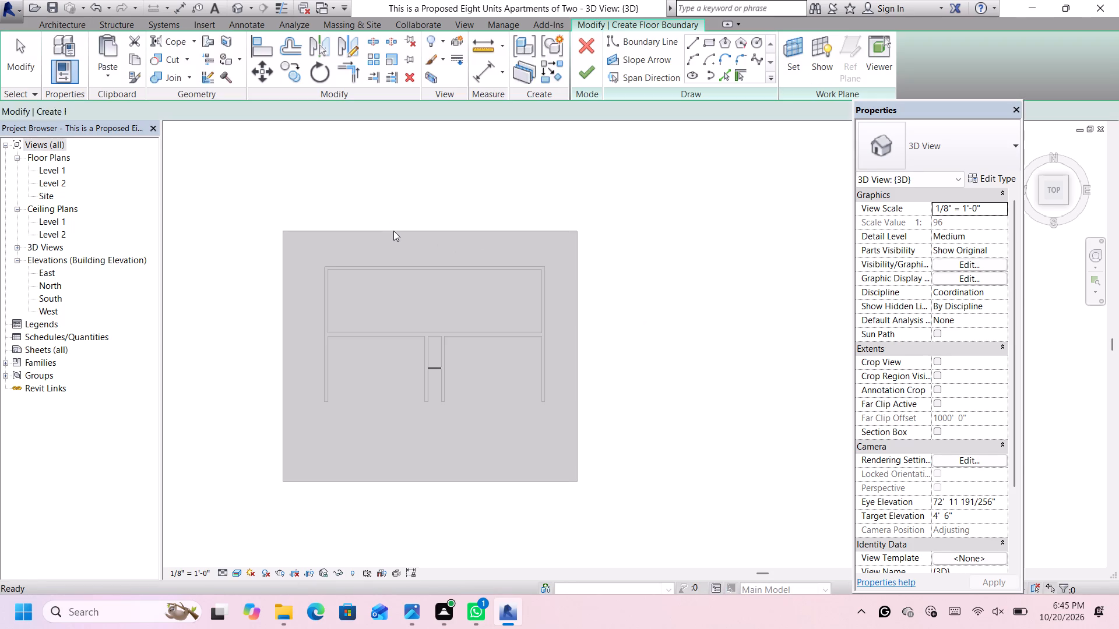
In the Level 2 plan, sketch and finish a 64'-0" by 29'-9" rectangular floor from the inner north-west wall corner to the east side wall.
{"action": "scroll", "coordinate": [410, 228], "scroll_direction": "down", "scroll_amount": 4}
{"action": "scroll", "coordinate": [302, 172], "scroll_direction": "up", "scroll_amount": 4}
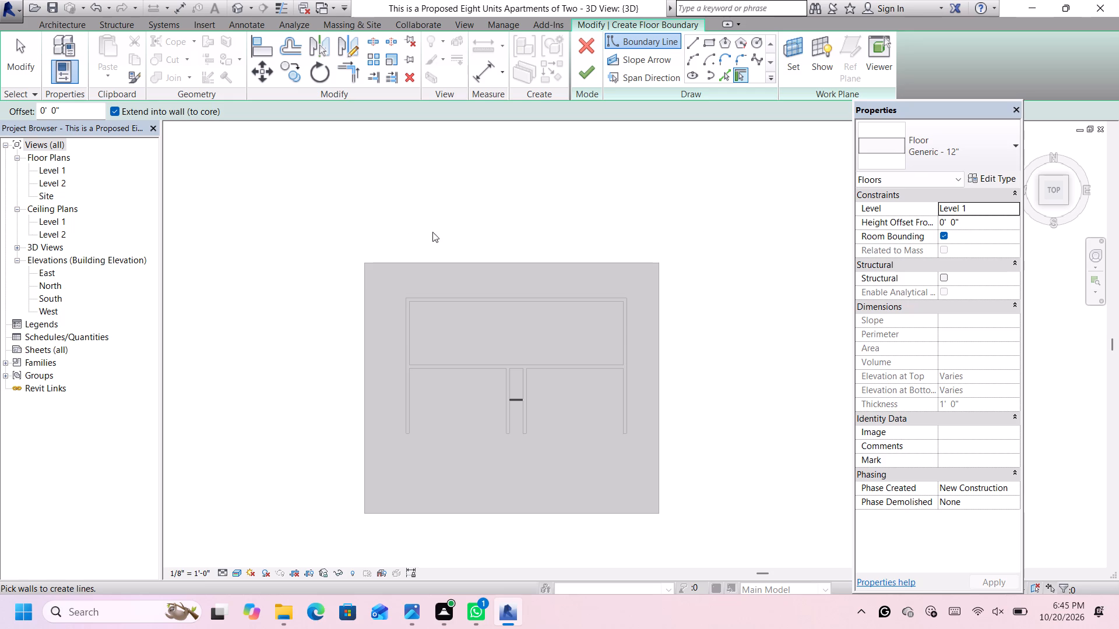
{"action": "double_click", "coordinate": [59, 182]}
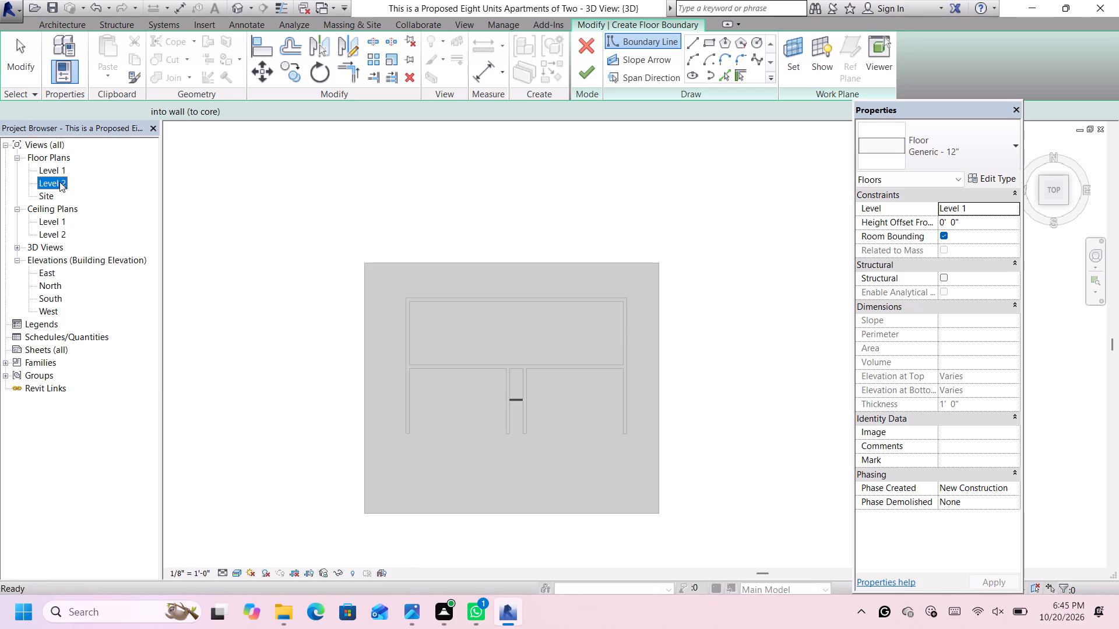
{"action": "scroll", "coordinate": [599, 189], "scroll_direction": "up", "scroll_amount": 1}
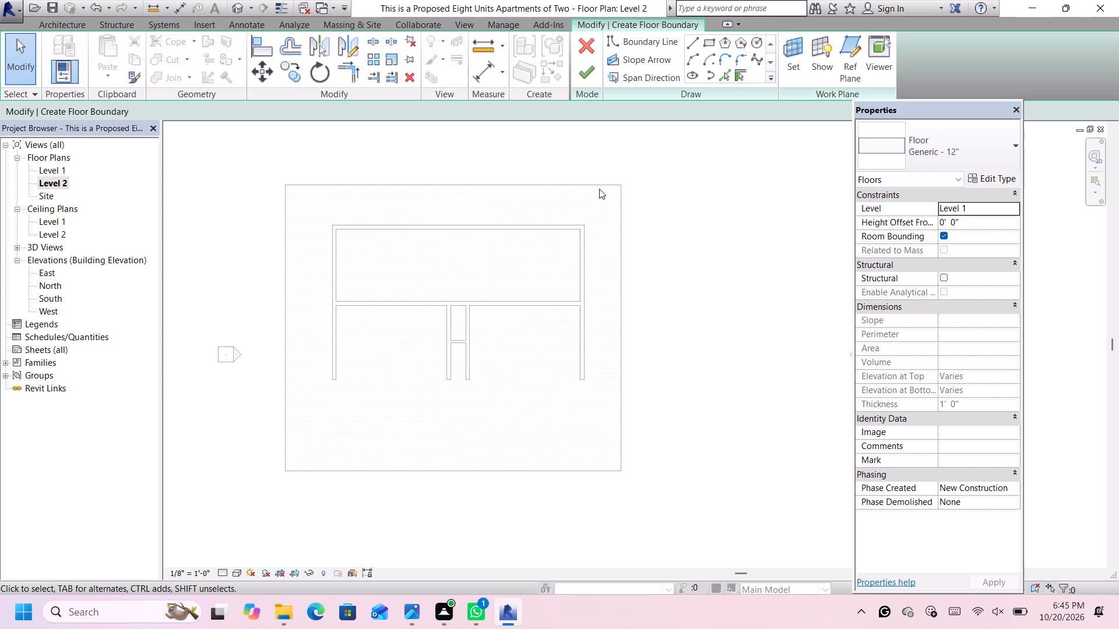
{"action": "scroll", "coordinate": [546, 154], "scroll_direction": "up", "scroll_amount": 2}
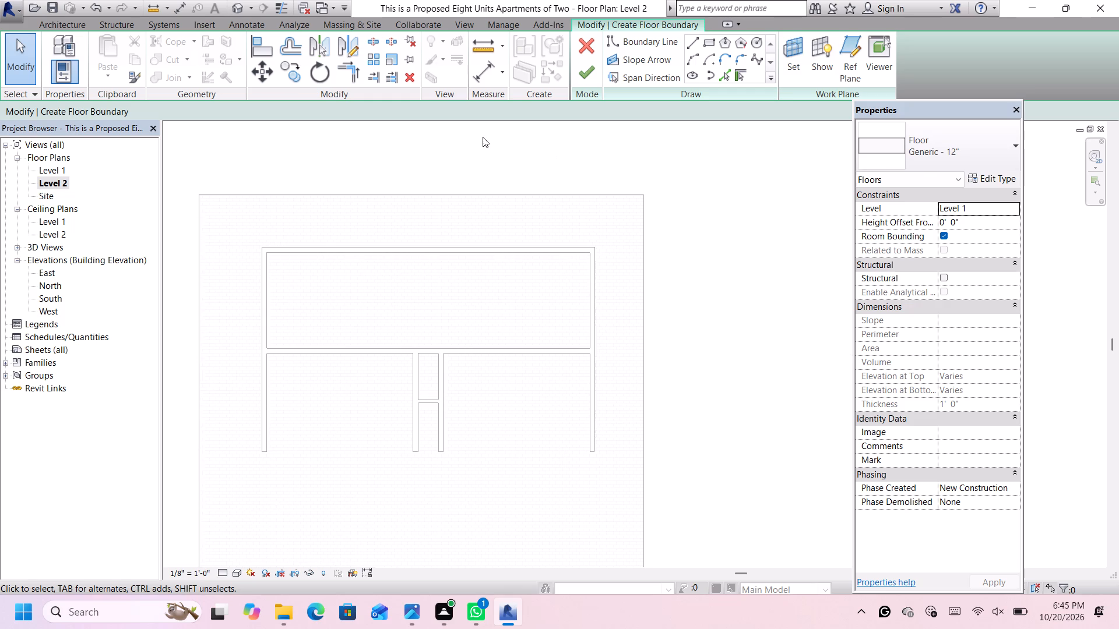
{"action": "left_click", "coordinate": [711, 45]}
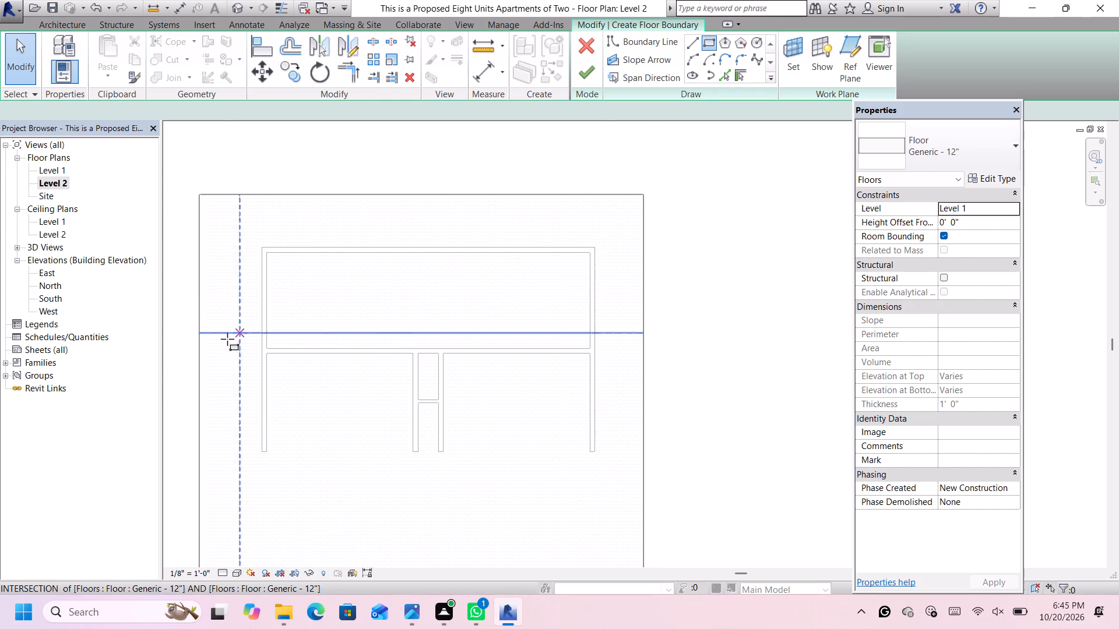
{"action": "scroll", "coordinate": [270, 259], "scroll_direction": "up", "scroll_amount": 4}
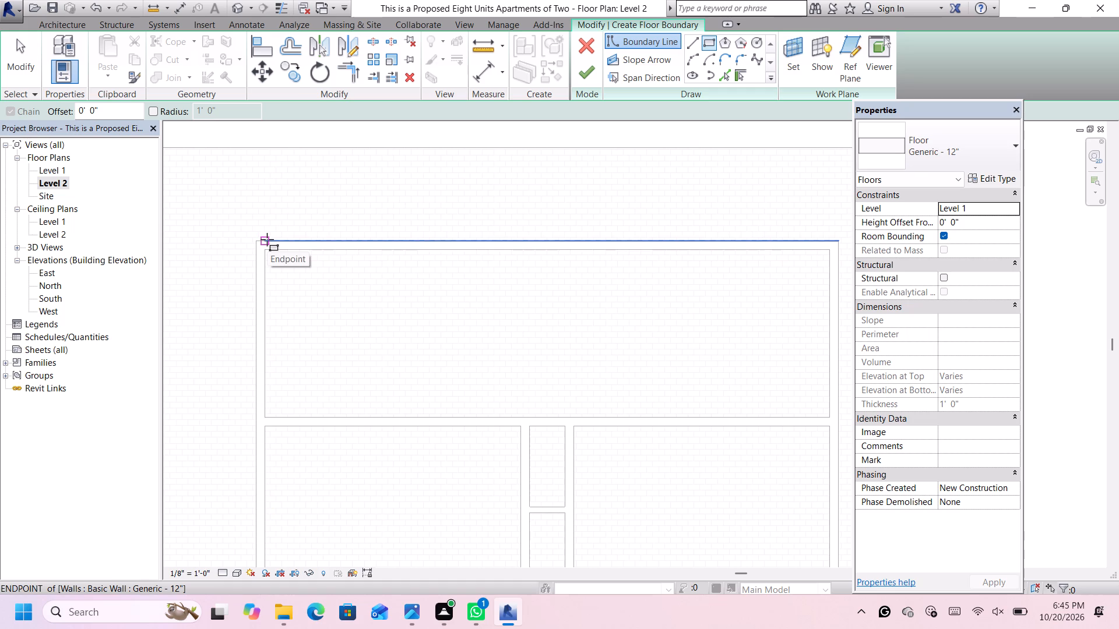
{"action": "scroll", "coordinate": [267, 239], "scroll_direction": "down", "scroll_amount": 2}
{"action": "scroll", "coordinate": [269, 242], "scroll_direction": "up", "scroll_amount": 1}
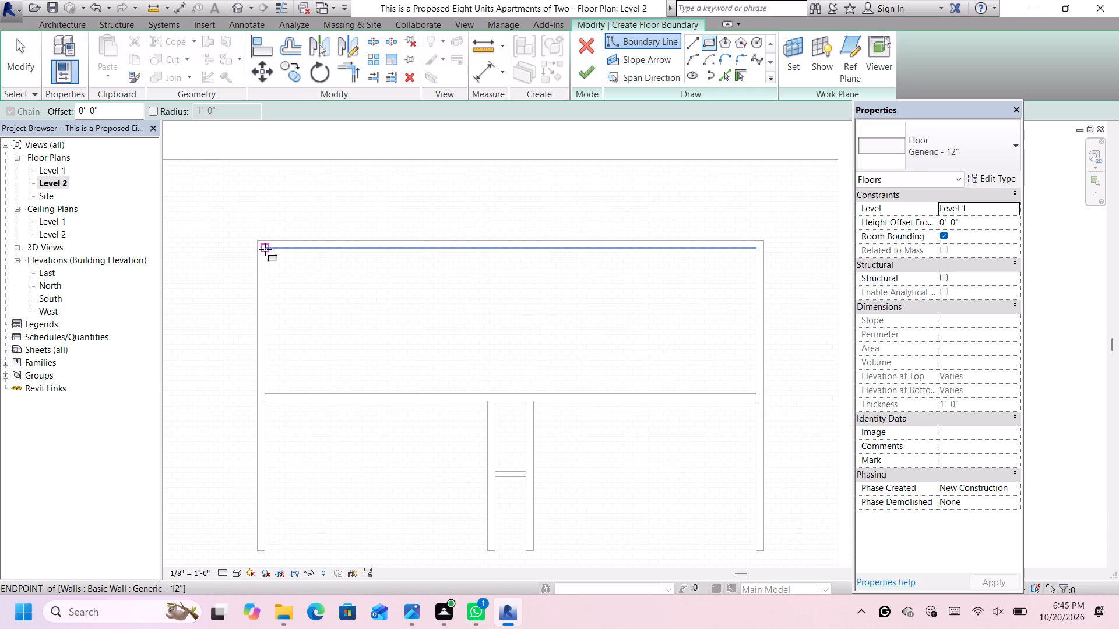
{"action": "left_click", "coordinate": [265, 251]}
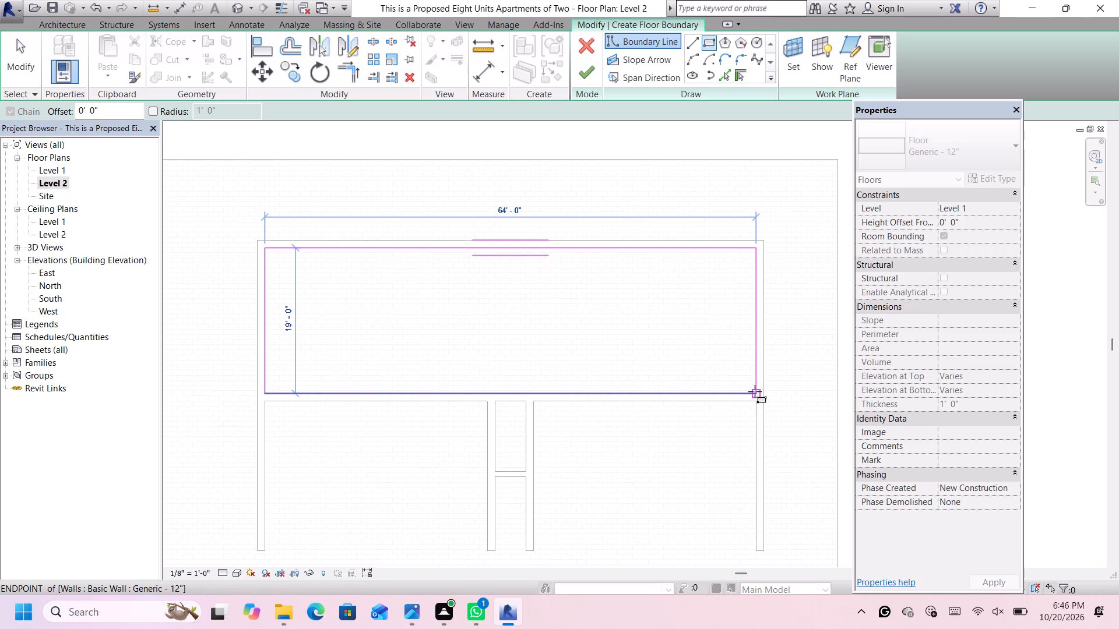
{"action": "scroll", "coordinate": [755, 392], "scroll_direction": "down", "scroll_amount": 1}
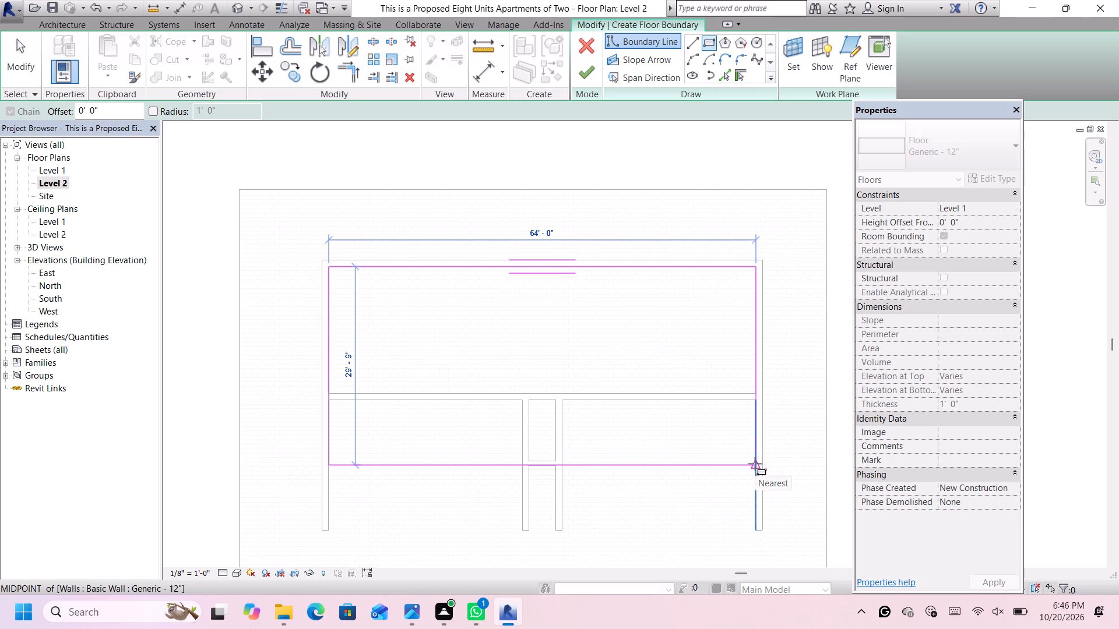
{"action": "scroll", "coordinate": [755, 464], "scroll_direction": "up", "scroll_amount": 2}
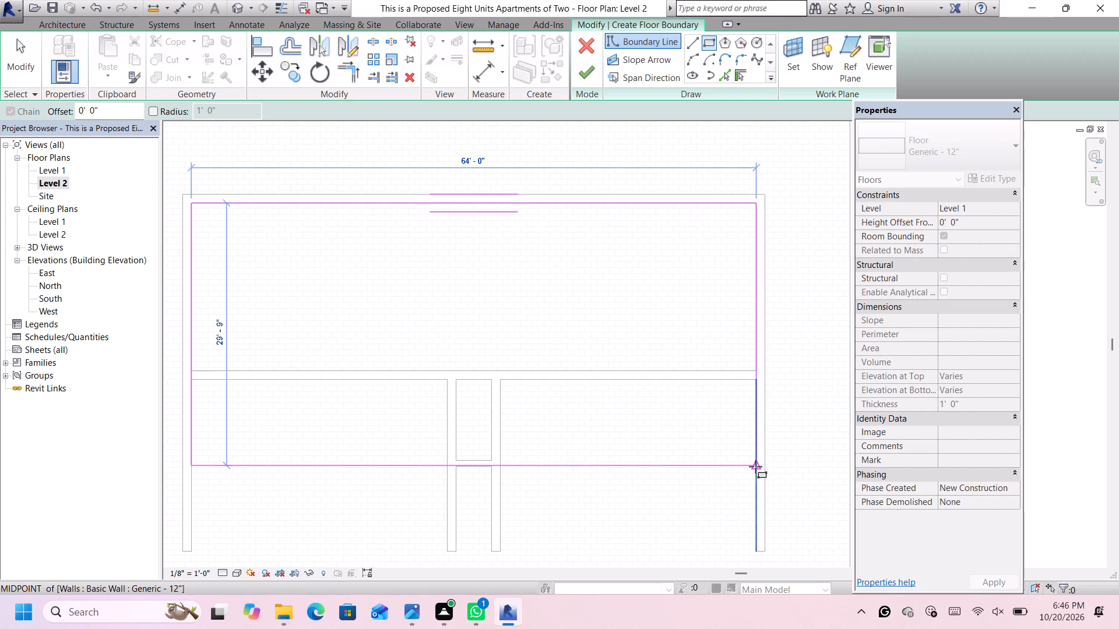
{"action": "scroll", "coordinate": [755, 467], "scroll_direction": "down", "scroll_amount": 1}
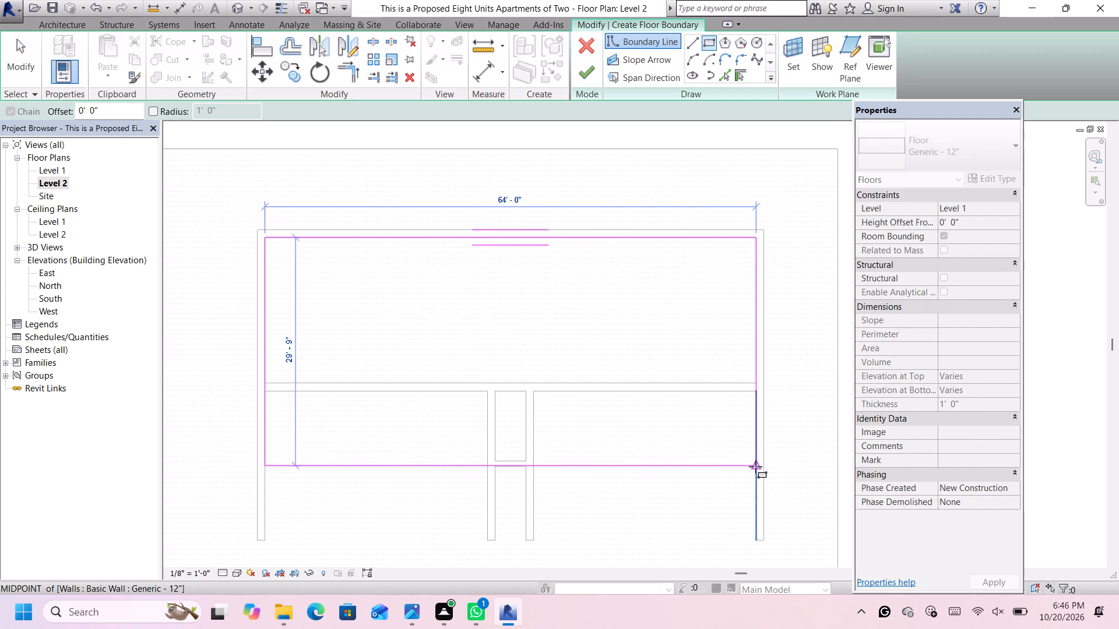
{"action": "scroll", "coordinate": [755, 467], "scroll_direction": "up", "scroll_amount": 1}
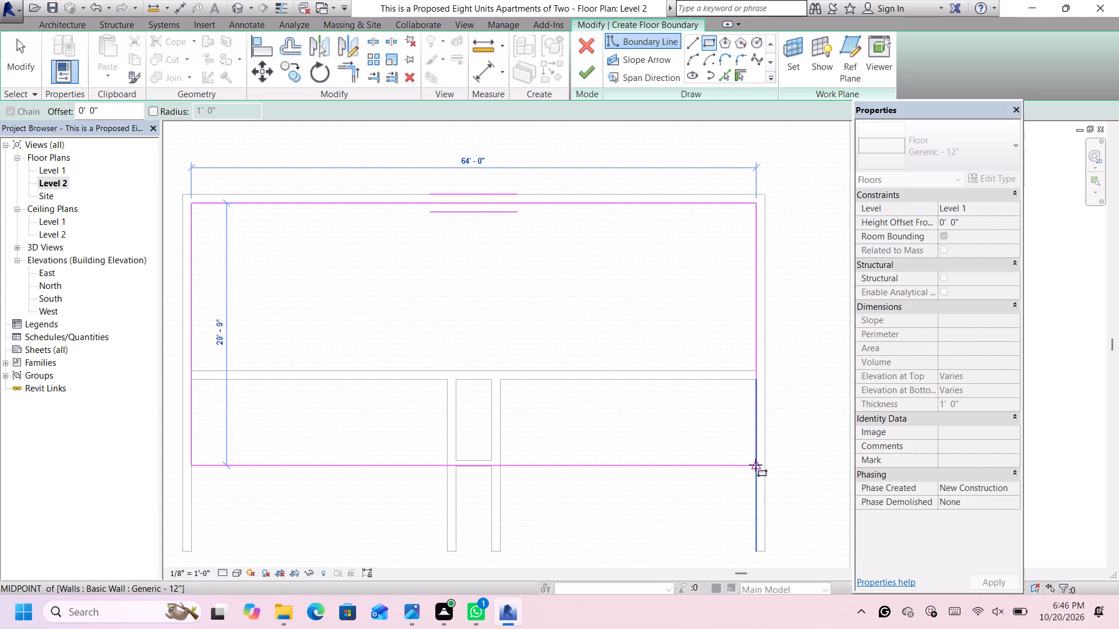
{"action": "left_click", "coordinate": [755, 465]}
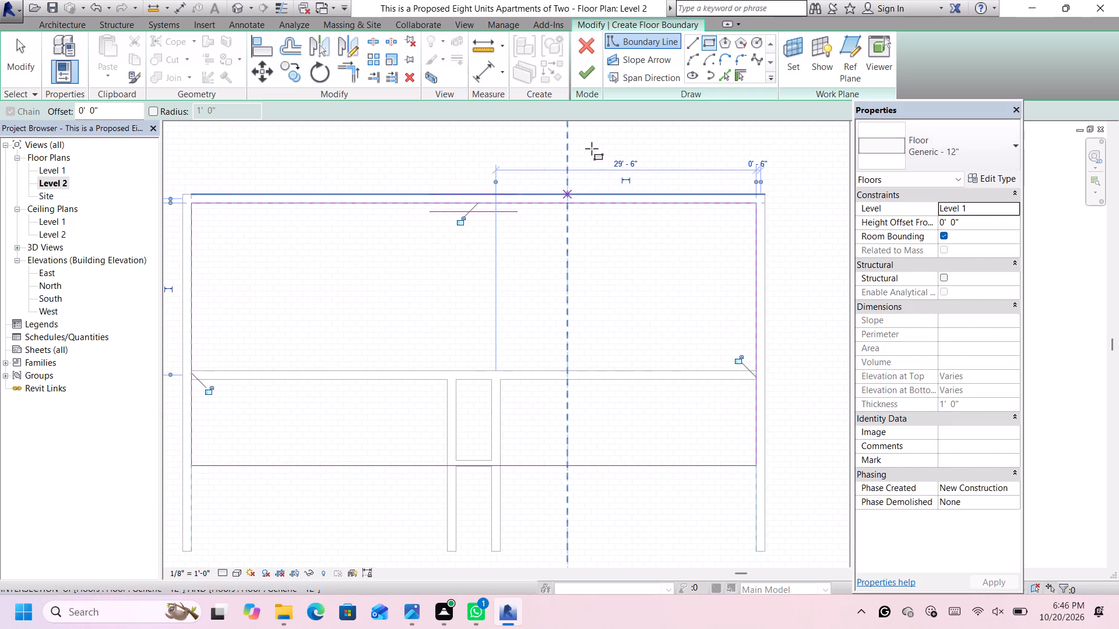
{"action": "left_click", "coordinate": [586, 68]}
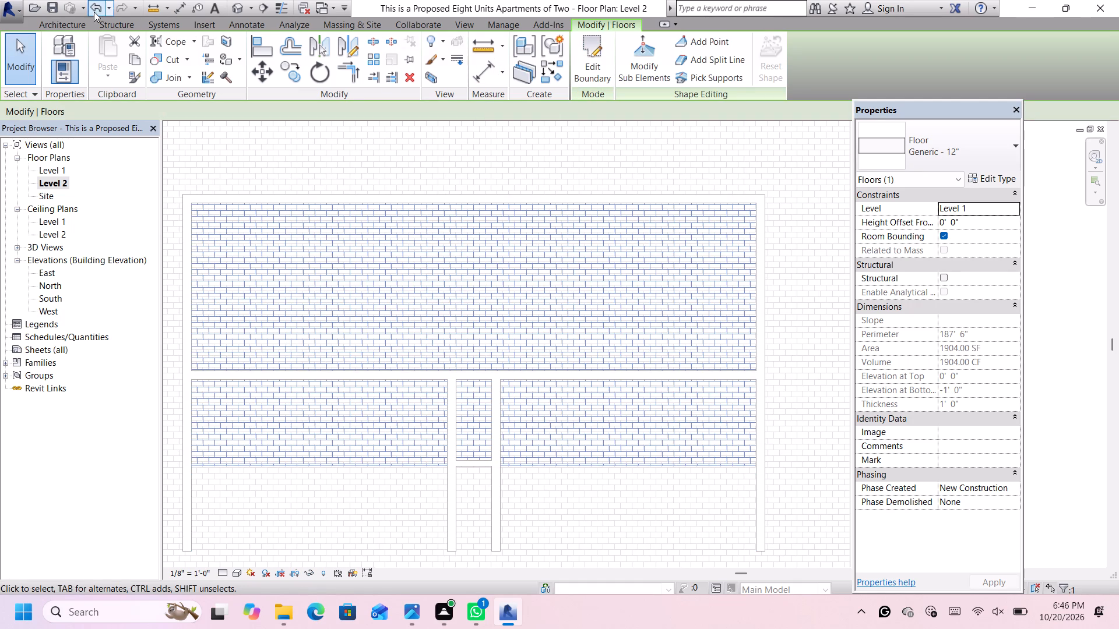
In an angled 3D view, set the level of the new rectangular floor between the walls to Level 2.
{"action": "left_click", "coordinate": [237, 2]}
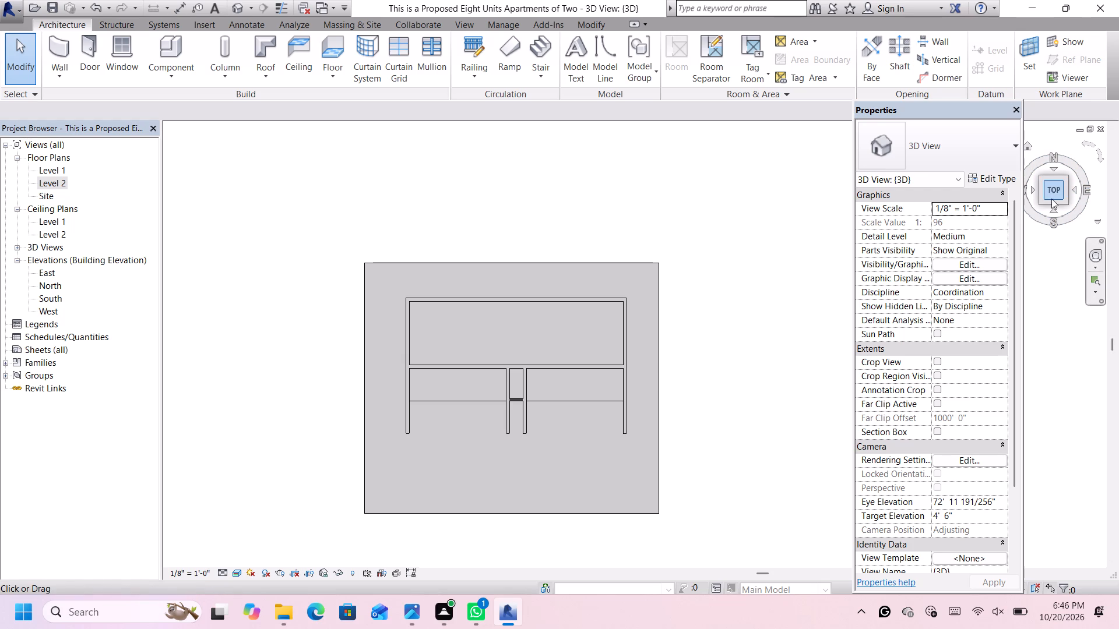
{"action": "left_click", "coordinate": [1043, 203]}
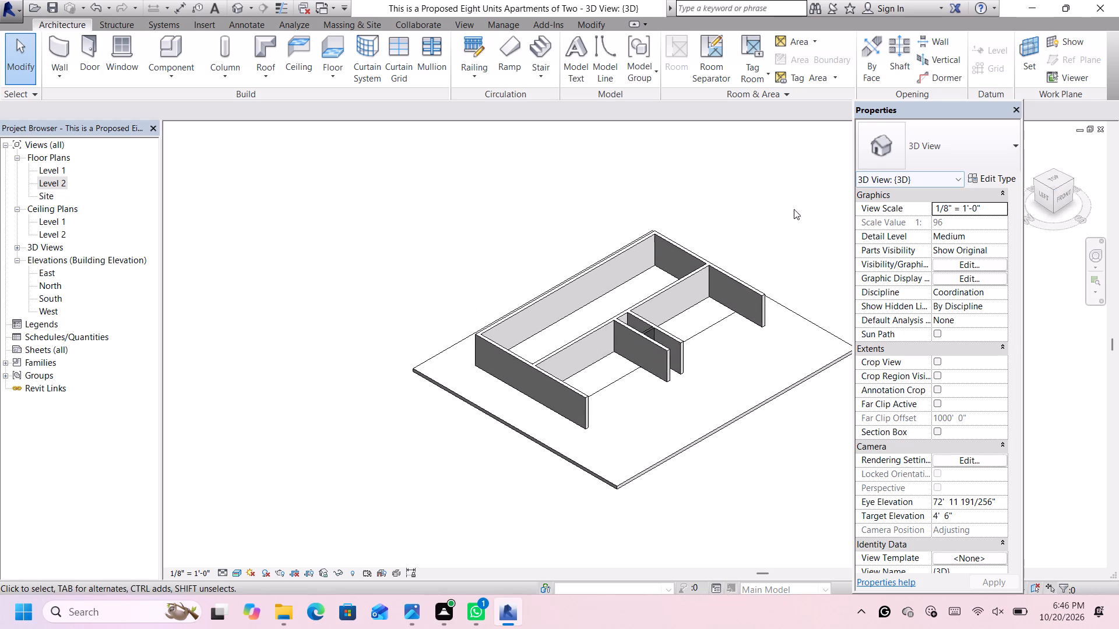
{"action": "scroll", "coordinate": [786, 268], "scroll_direction": "up", "scroll_amount": 2}
{"action": "left_click", "coordinate": [682, 341]}
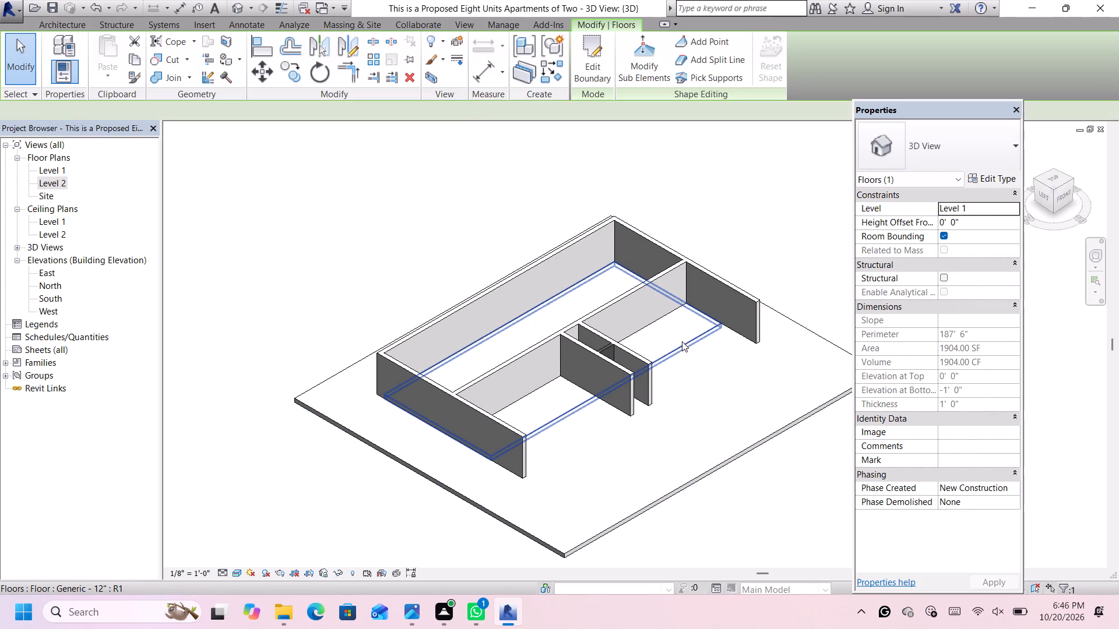
{"action": "left_click", "coordinate": [1008, 210]}
{"action": "left_click", "coordinate": [1019, 206]}
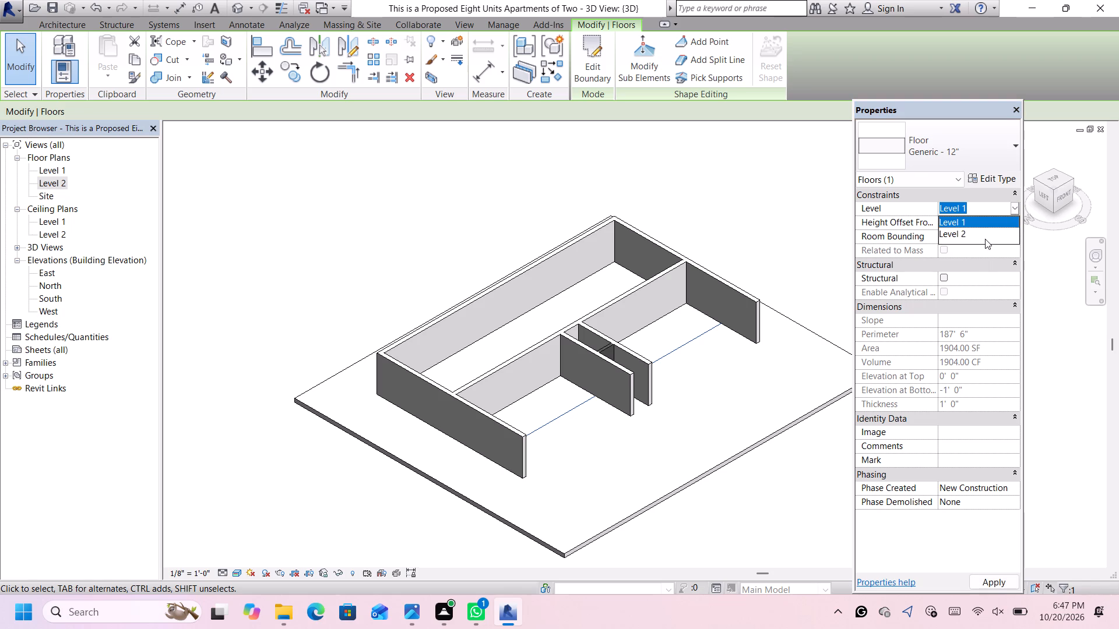
{"action": "left_click", "coordinate": [985, 237]}
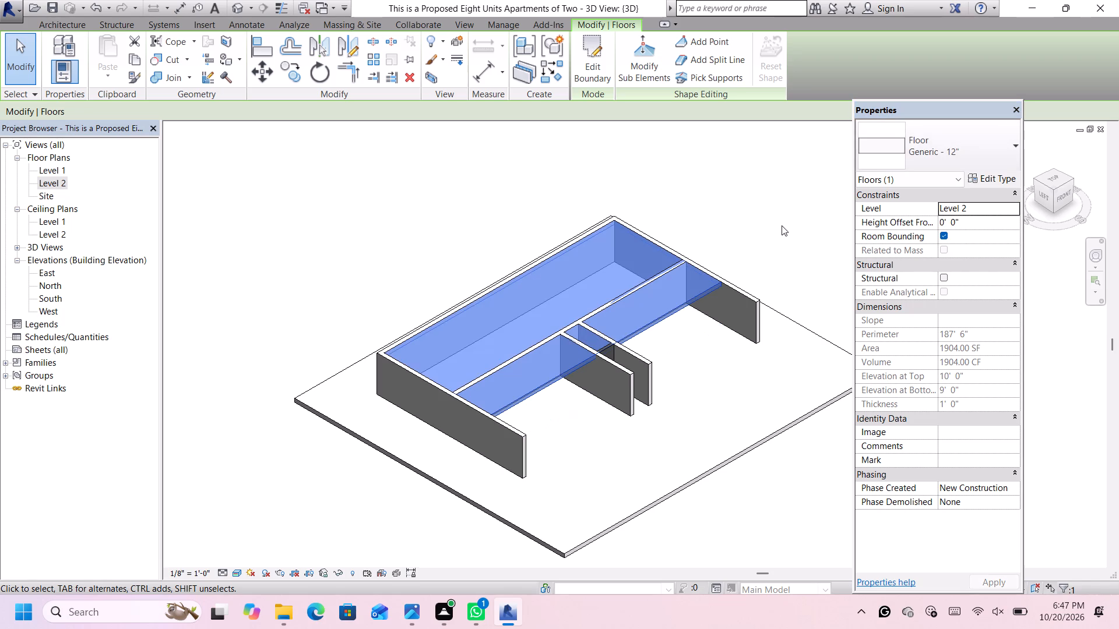
Duplicate the selected floor's Generic - 12" type under the name Generic - 2'.
{"action": "scroll", "coordinate": [782, 229], "scroll_direction": "up", "scroll_amount": 1}
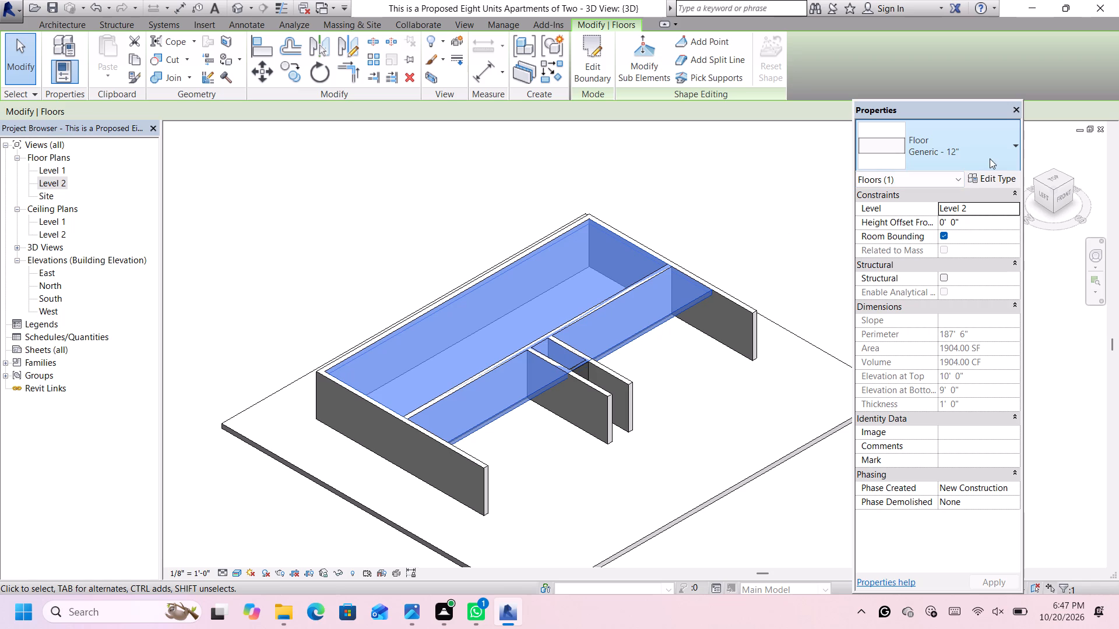
{"action": "left_click", "coordinate": [994, 178]}
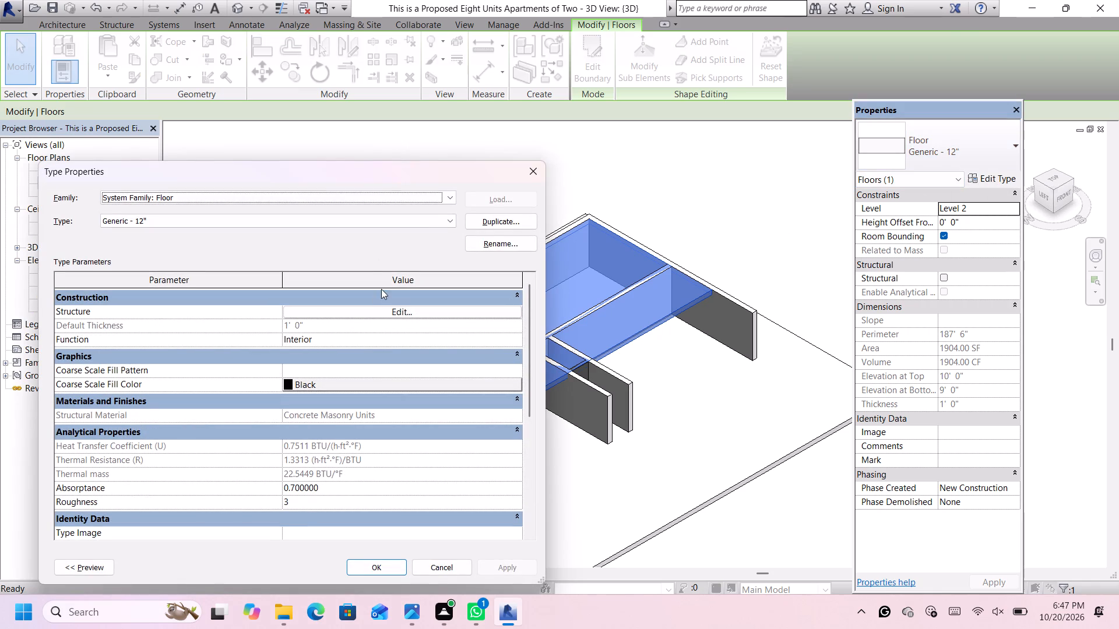
{"action": "left_click", "coordinate": [476, 222]}
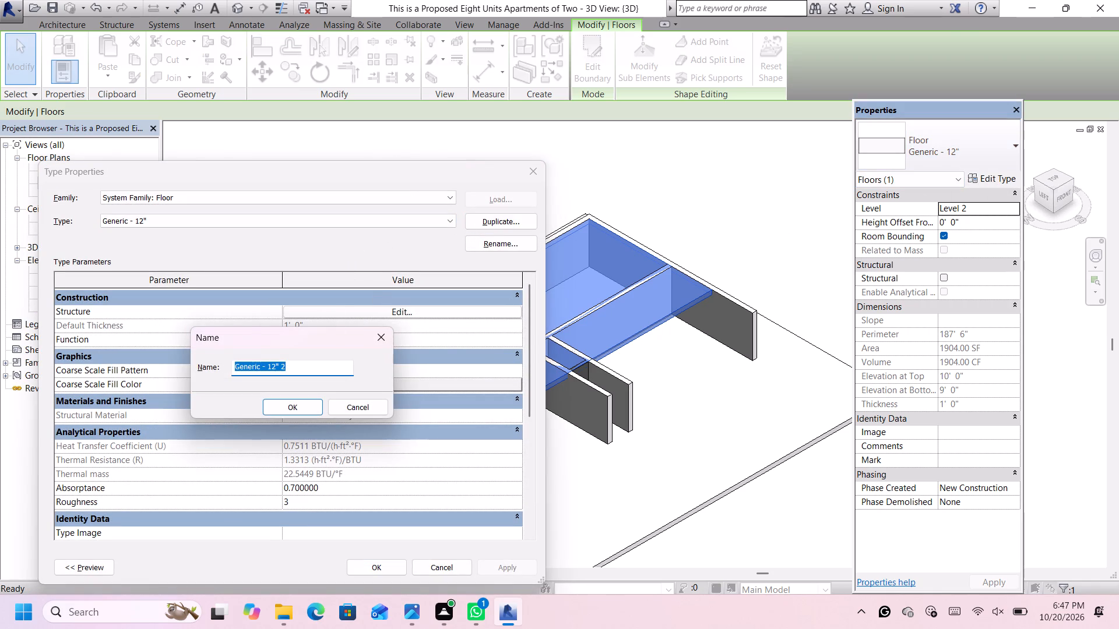
{"action": "left_click", "coordinate": [327, 372]}
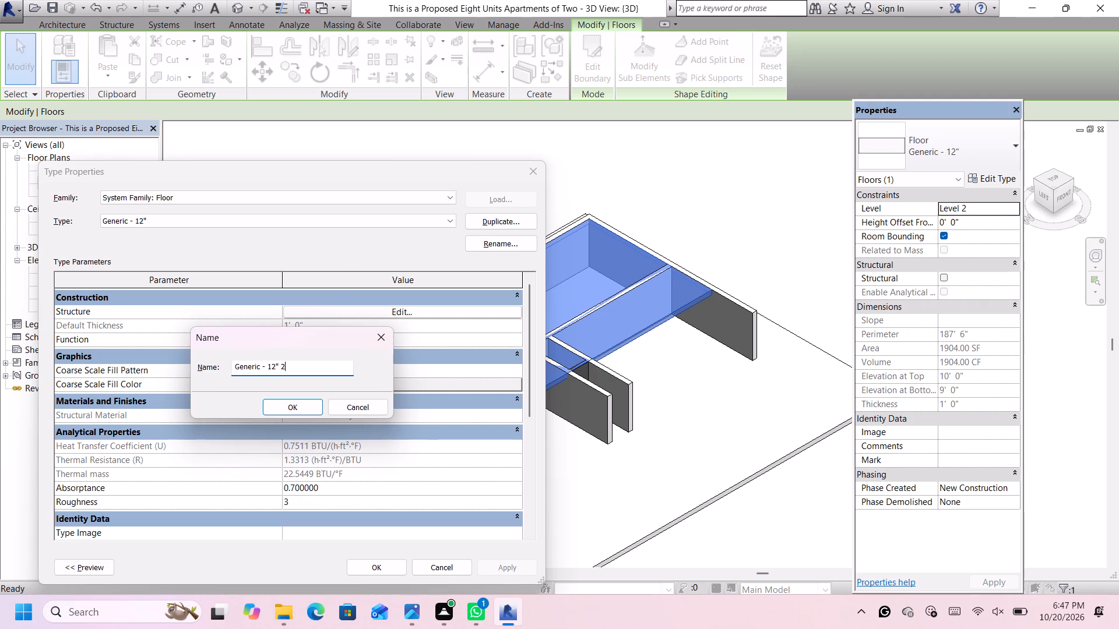
{"action": "key", "text": "BackSpace"}
{"action": "key", "text": "BackSpace"}
{"action": "key", "text": "BackSpace"}
{"action": "key", "text": "BackSpace"}
{"action": "key", "text": "BackSpace"}
{"action": "key", "text": "BackSpace"}
{"action": "key", "text": "space"}
{"action": "type", "text": "2"}
{"action": "key", "text": "apostrophe"}
{"action": "key", "text": "Return"}
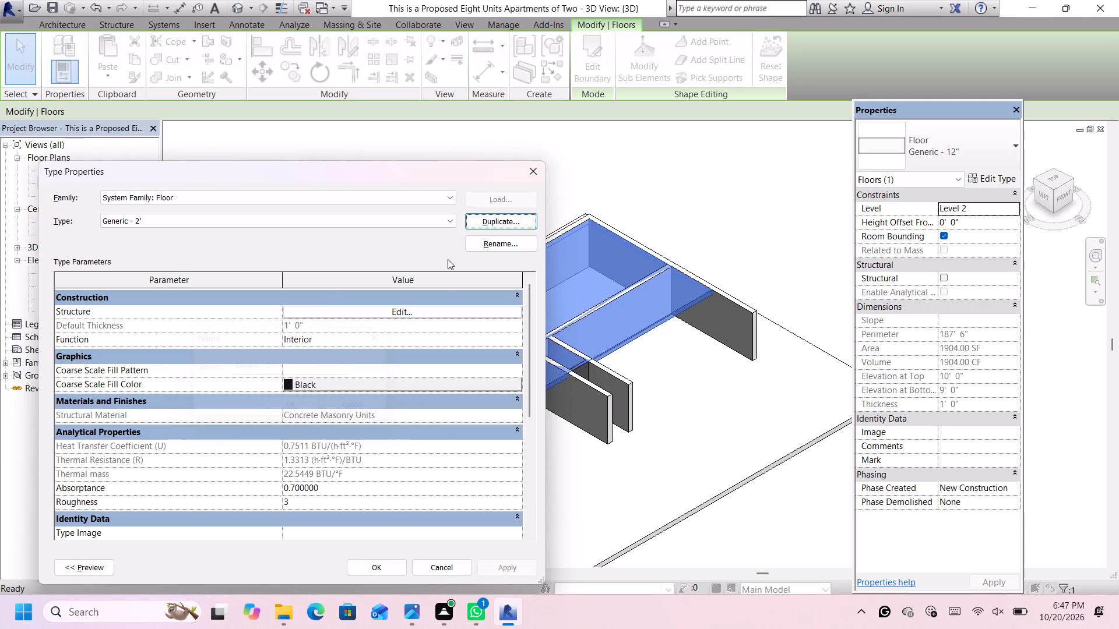
Set the structure layer thickness of the Generic - 2' floor type to 2'-0" and apply the type to the selected floor.
{"action": "left_click", "coordinate": [420, 315]}
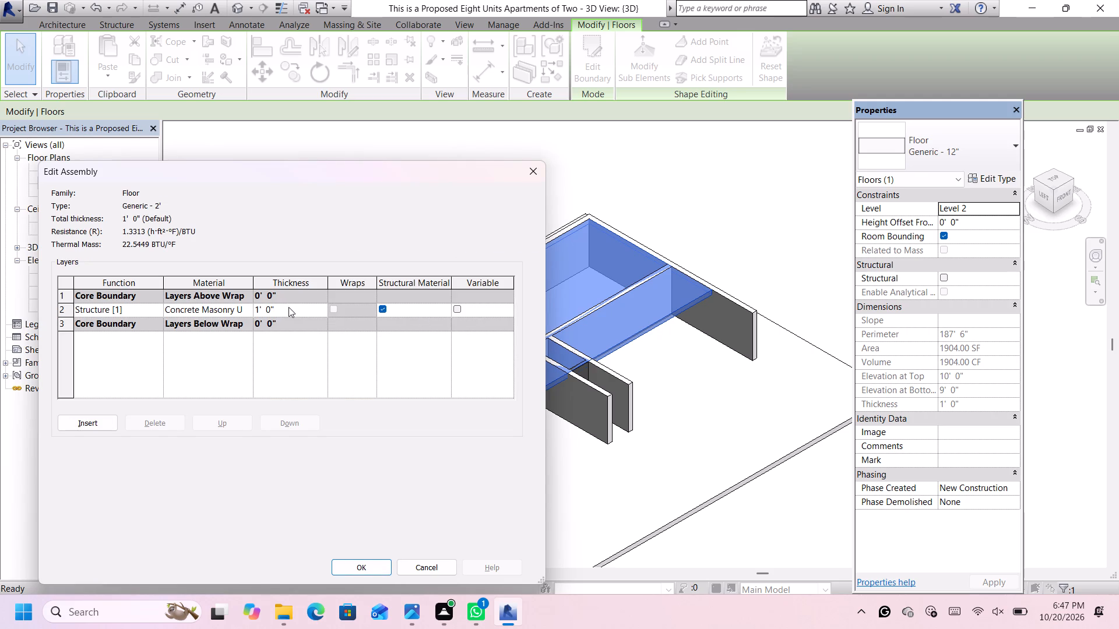
{"action": "left_click", "coordinate": [288, 308]}
{"action": "key", "text": "BackSpace"}
{"action": "key", "text": "2"}
{"action": "key", "text": "apostrophe"}
{"action": "key", "text": "Return"}
{"action": "left_click", "coordinate": [365, 563]}
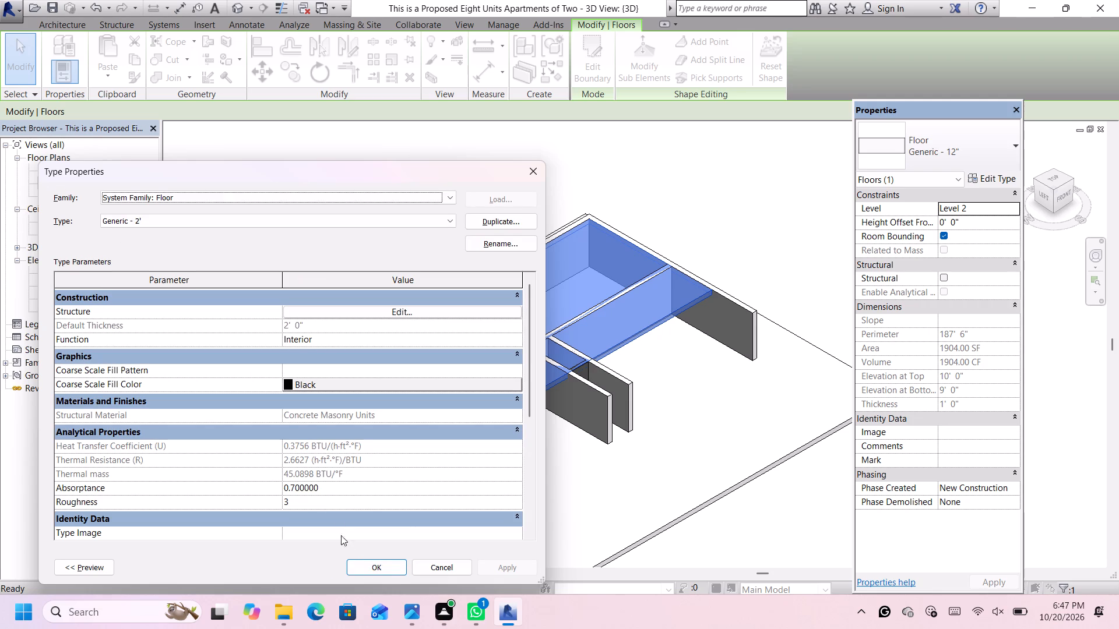
{"action": "left_click", "coordinate": [390, 564]}
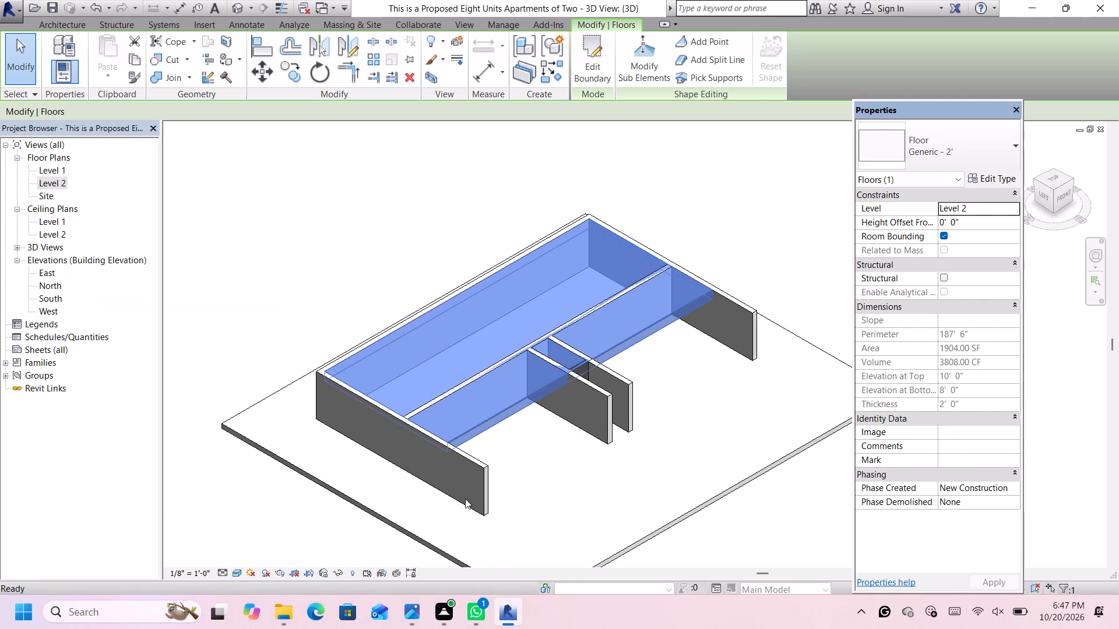
Open the Level 2 floor's boundary for editing and, viewed from the top, delete the long edge line crossing the two short parallel walls.
{"action": "scroll", "coordinate": [670, 375], "scroll_direction": "up", "scroll_amount": 3}
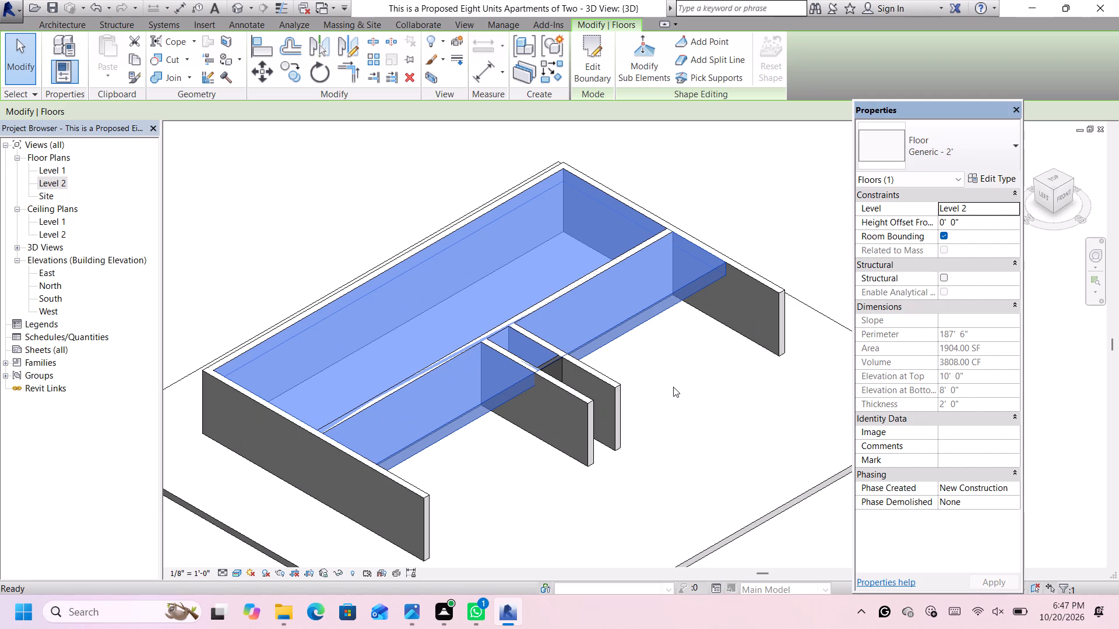
{"action": "scroll", "coordinate": [618, 333], "scroll_direction": "up", "scroll_amount": 3}
{"action": "scroll", "coordinate": [569, 319], "scroll_direction": "up", "scroll_amount": 1}
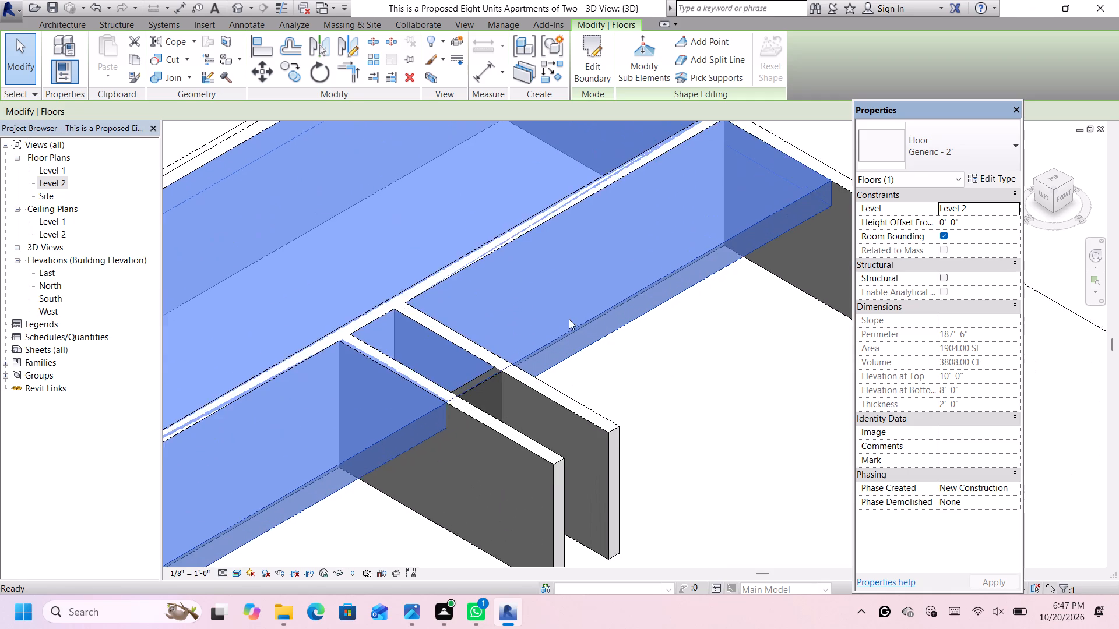
{"action": "scroll", "coordinate": [569, 319], "scroll_direction": "up", "scroll_amount": 3}
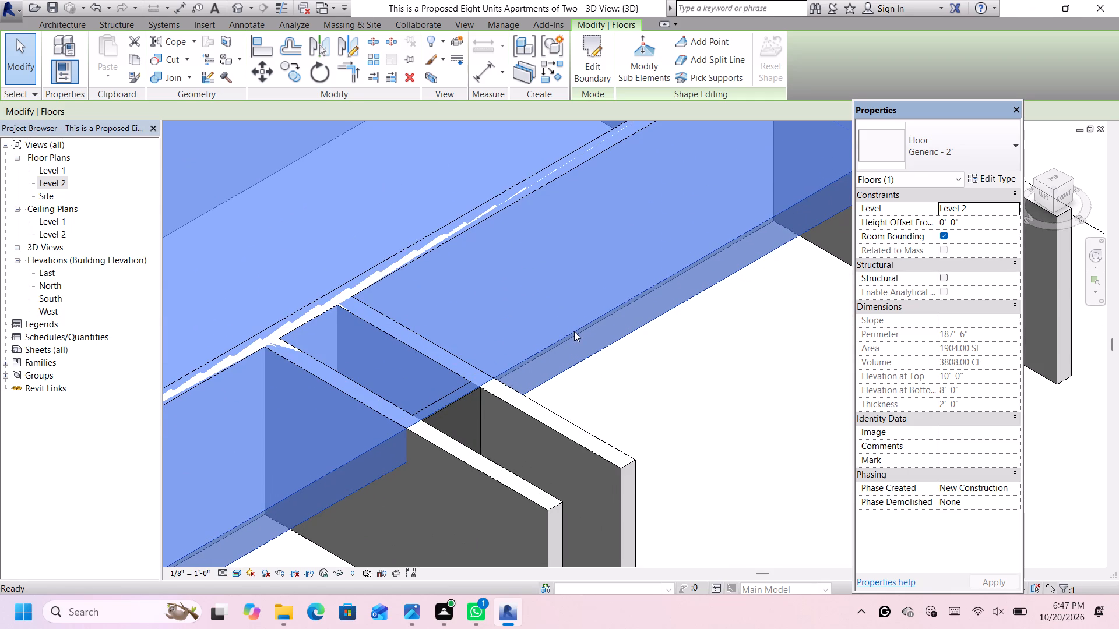
{"action": "scroll", "coordinate": [575, 333], "scroll_direction": "down", "scroll_amount": 5}
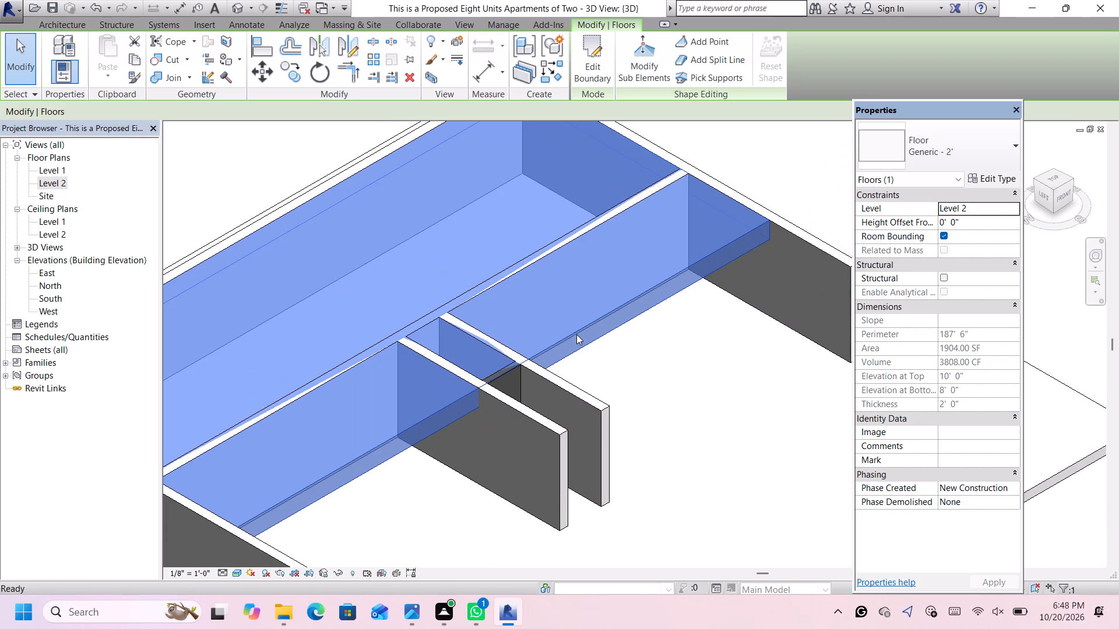
{"action": "left_click", "coordinate": [576, 334]}
{"action": "scroll", "coordinate": [576, 334], "scroll_direction": "down", "scroll_amount": 3}
{"action": "double_click", "coordinate": [576, 334]}
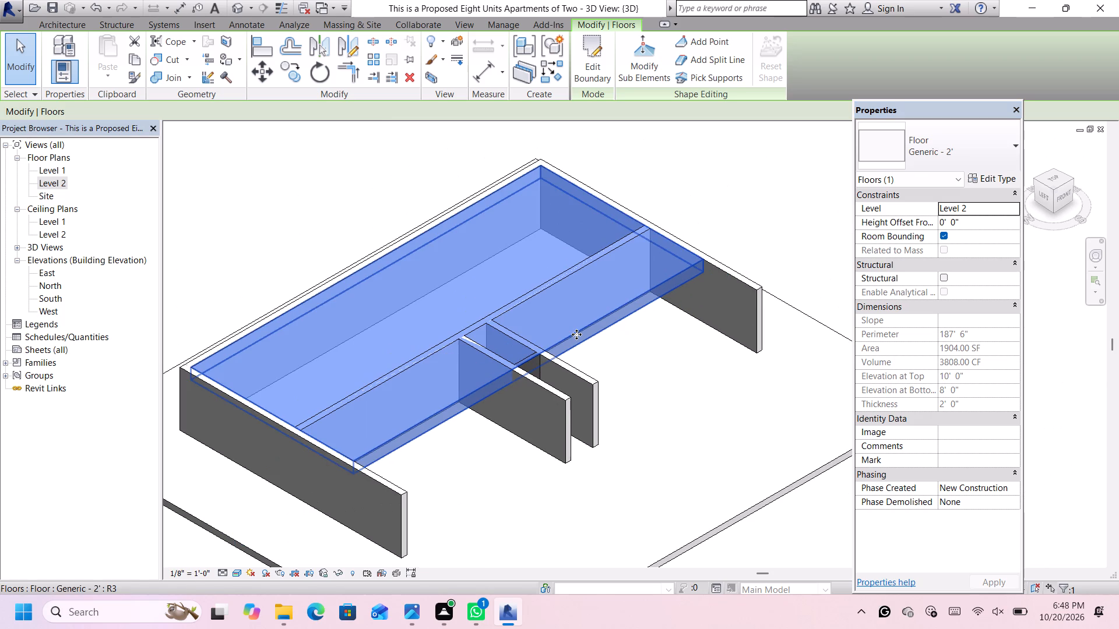
{"action": "scroll", "coordinate": [575, 334], "scroll_direction": "up", "scroll_amount": 3}
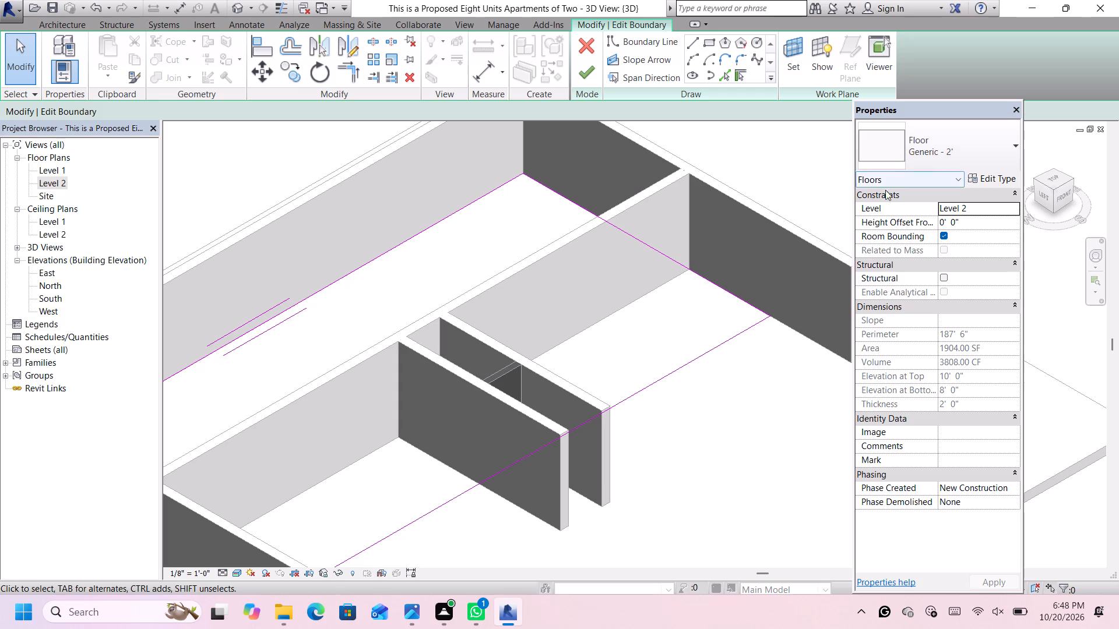
{"action": "left_click", "coordinate": [1051, 177]}
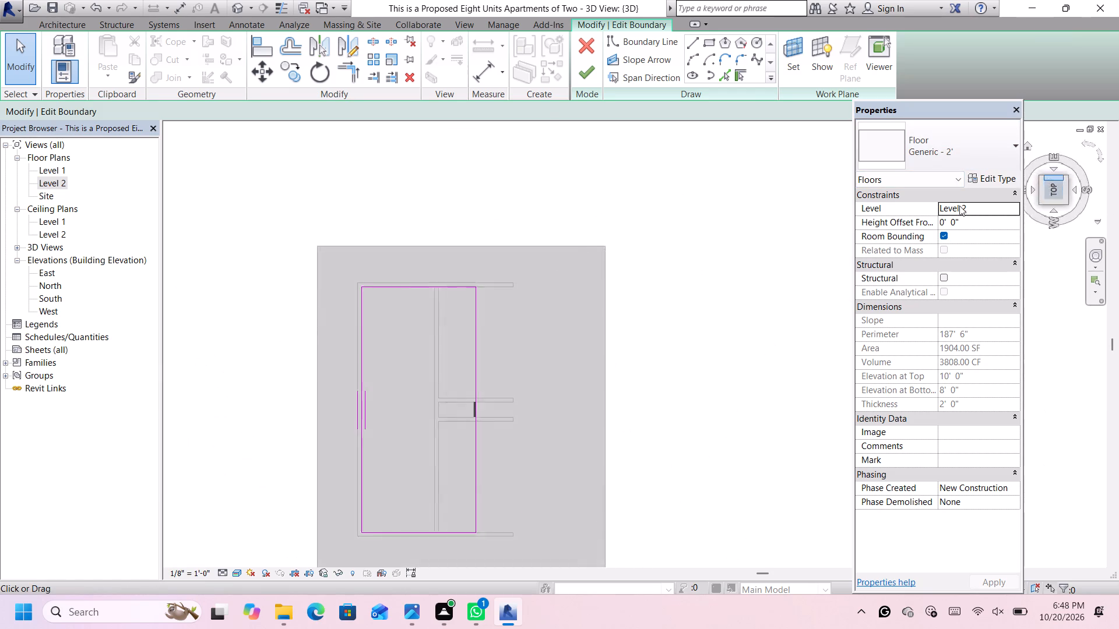
{"action": "scroll", "coordinate": [607, 352], "scroll_direction": "up", "scroll_amount": 4}
{"action": "left_click", "coordinate": [656, 333]}
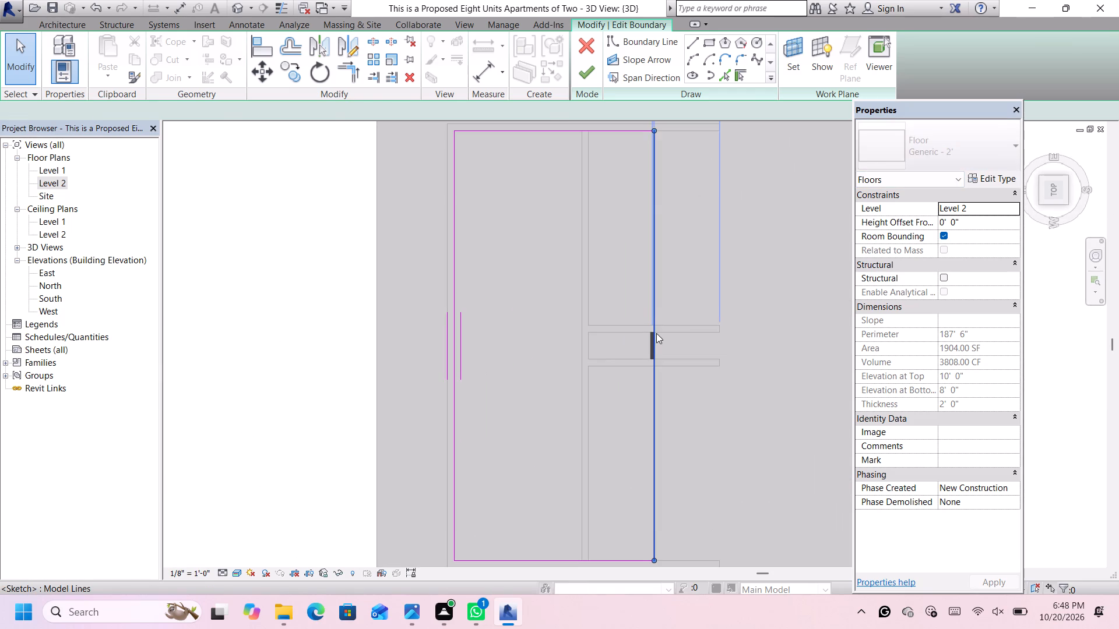
{"action": "scroll", "coordinate": [656, 319], "scroll_direction": "down", "scroll_amount": 5}
{"action": "key", "text": "Delete"}
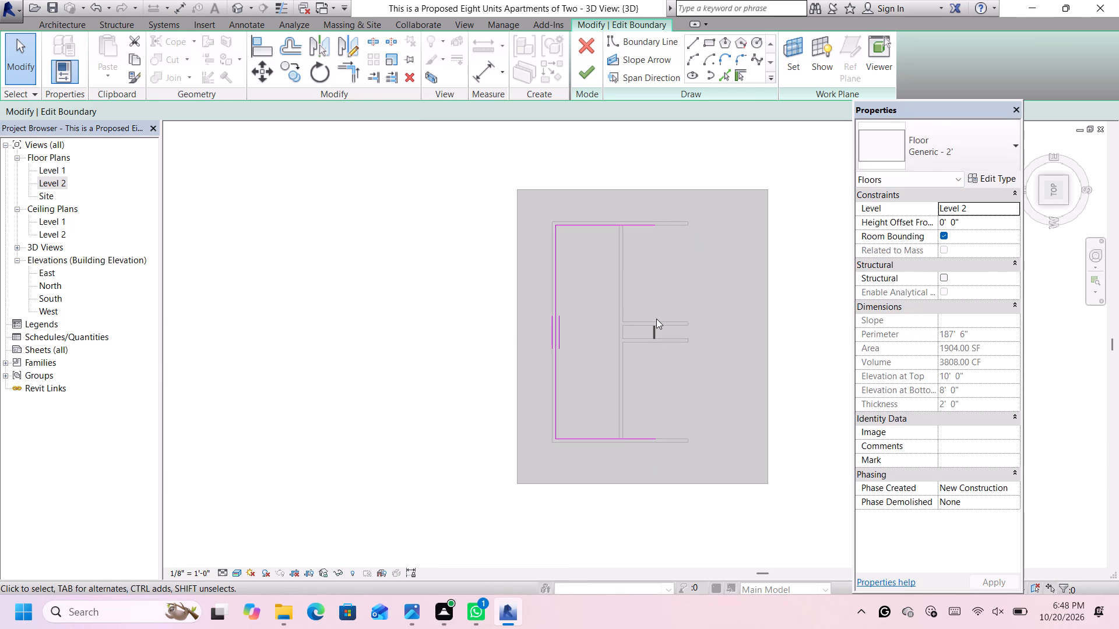
Draw boundary lines from one open end to the first short wall's inner face, turning 9'-9" along it to the long interior wall.
{"action": "scroll", "coordinate": [656, 319], "scroll_direction": "up", "scroll_amount": 1}
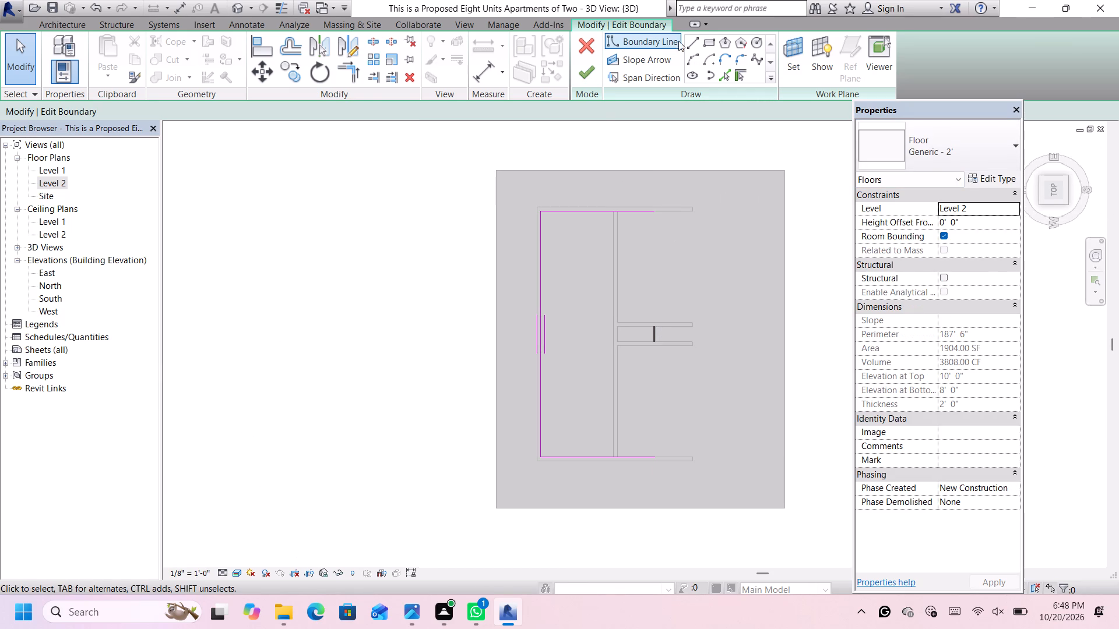
{"action": "left_click", "coordinate": [692, 43]}
{"action": "scroll", "coordinate": [645, 272], "scroll_direction": "up", "scroll_amount": 5}
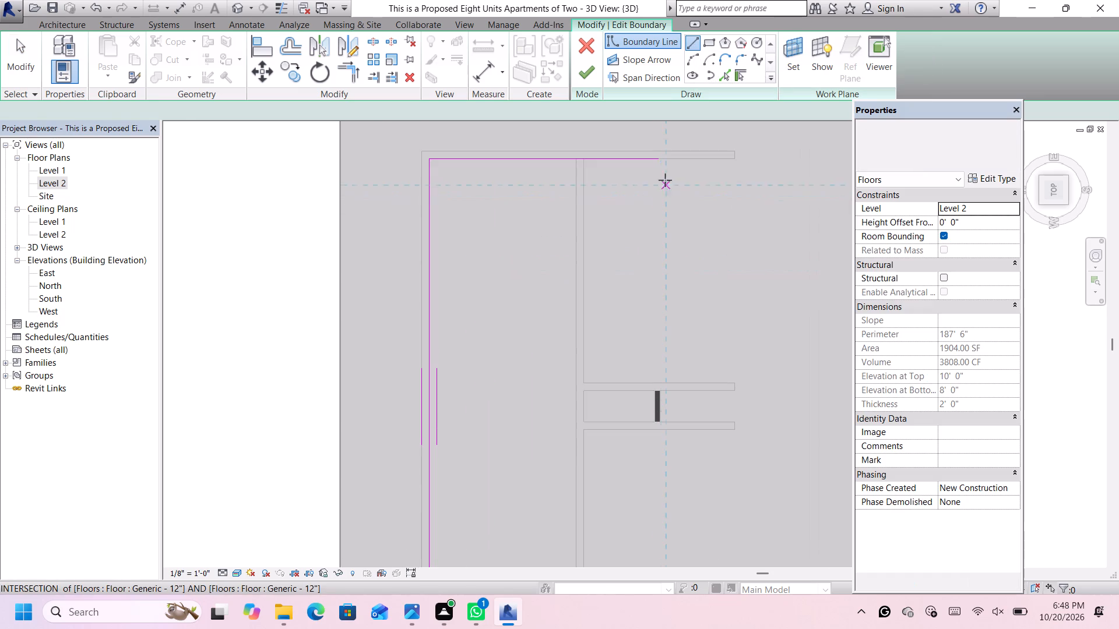
{"action": "left_click", "coordinate": [658, 161]}
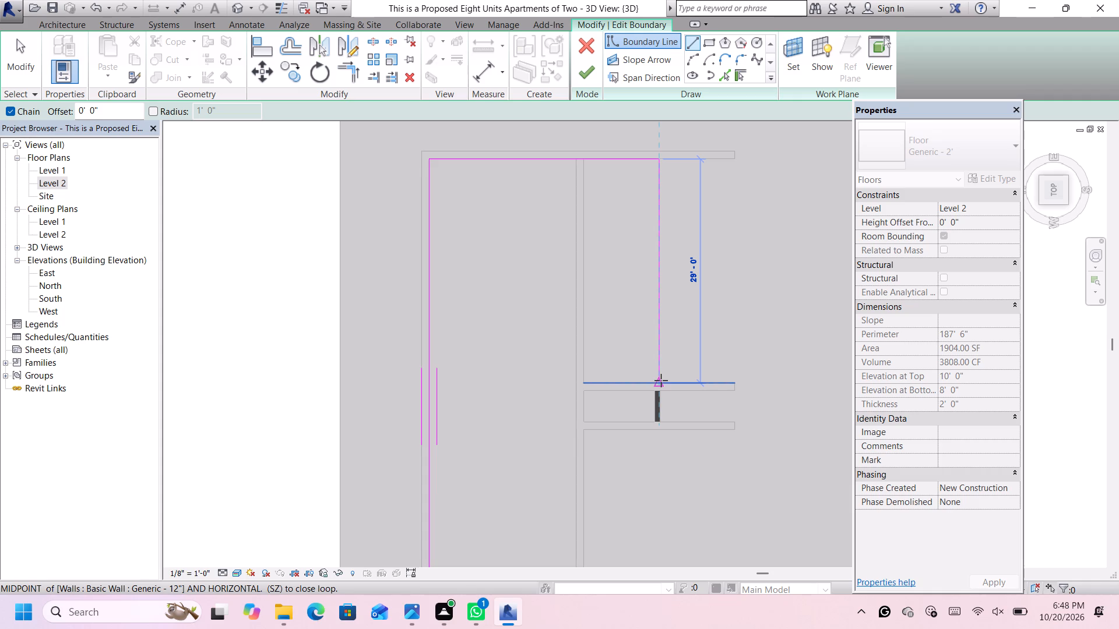
{"action": "left_click", "coordinate": [661, 380]}
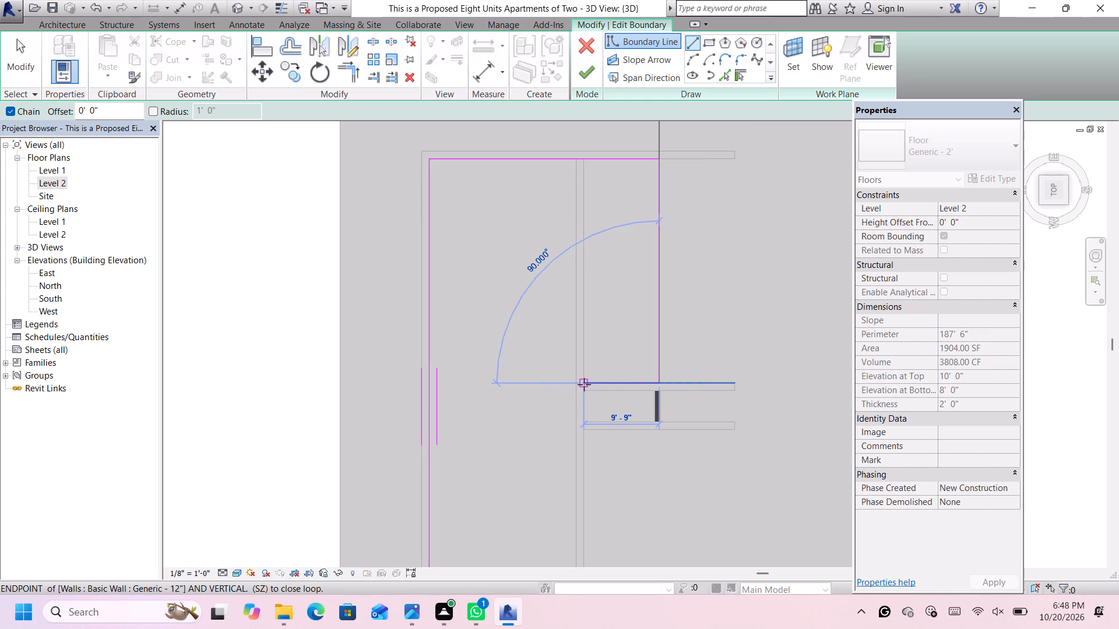
{"action": "scroll", "coordinate": [584, 384], "scroll_direction": "down", "scroll_amount": 4}
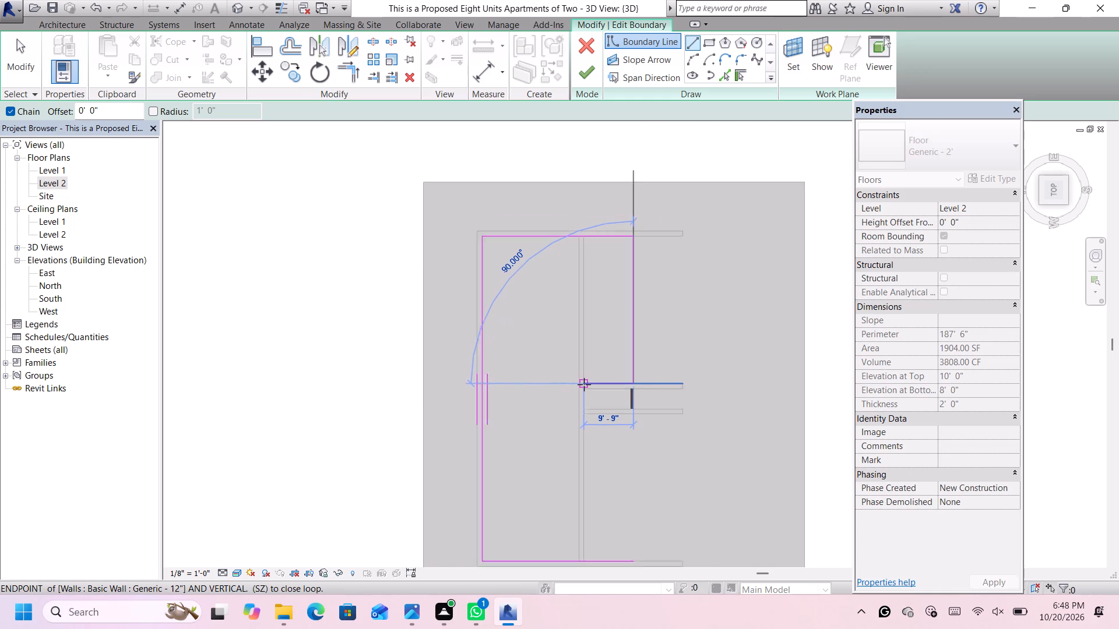
{"action": "scroll", "coordinate": [584, 384], "scroll_direction": "down", "scroll_amount": 1}
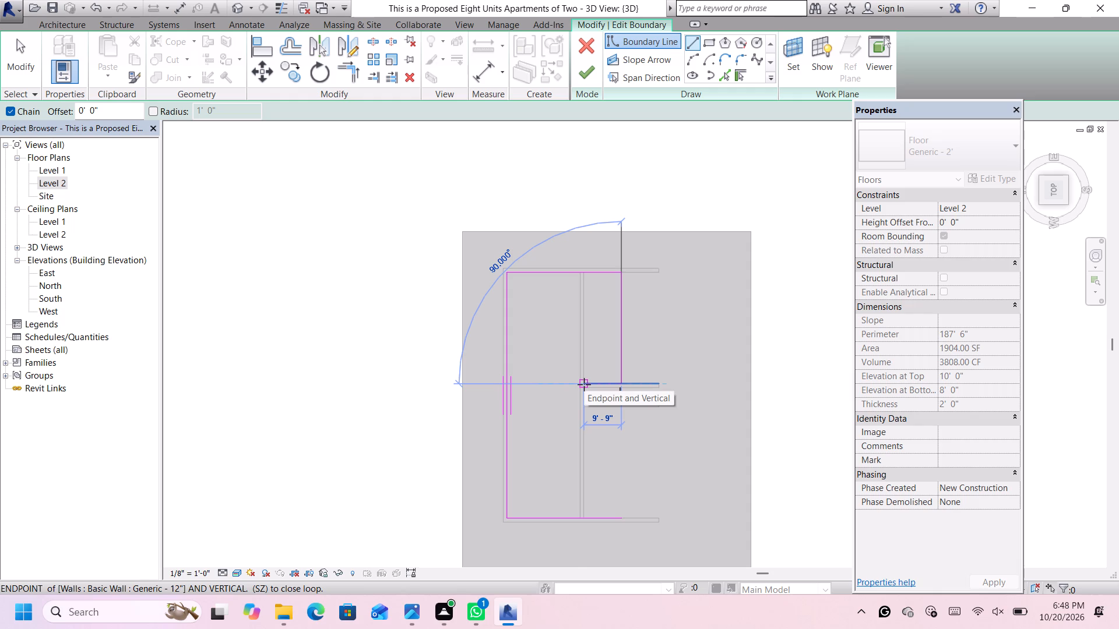
{"action": "scroll", "coordinate": [584, 384], "scroll_direction": "up", "scroll_amount": 5}
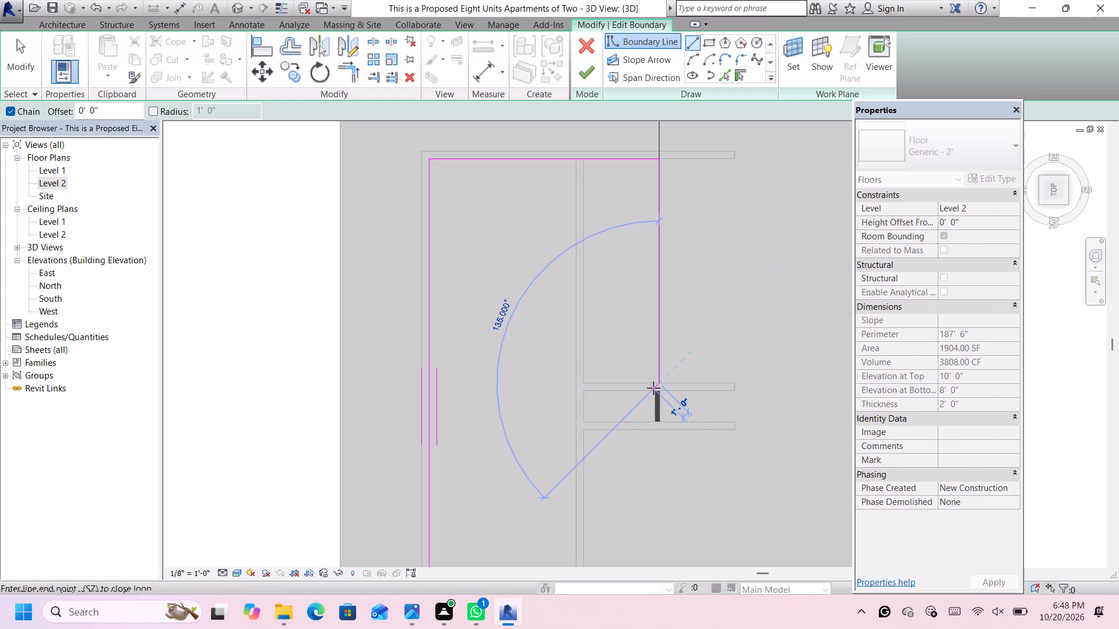
{"action": "scroll", "coordinate": [654, 390], "scroll_direction": "up", "scroll_amount": 2}
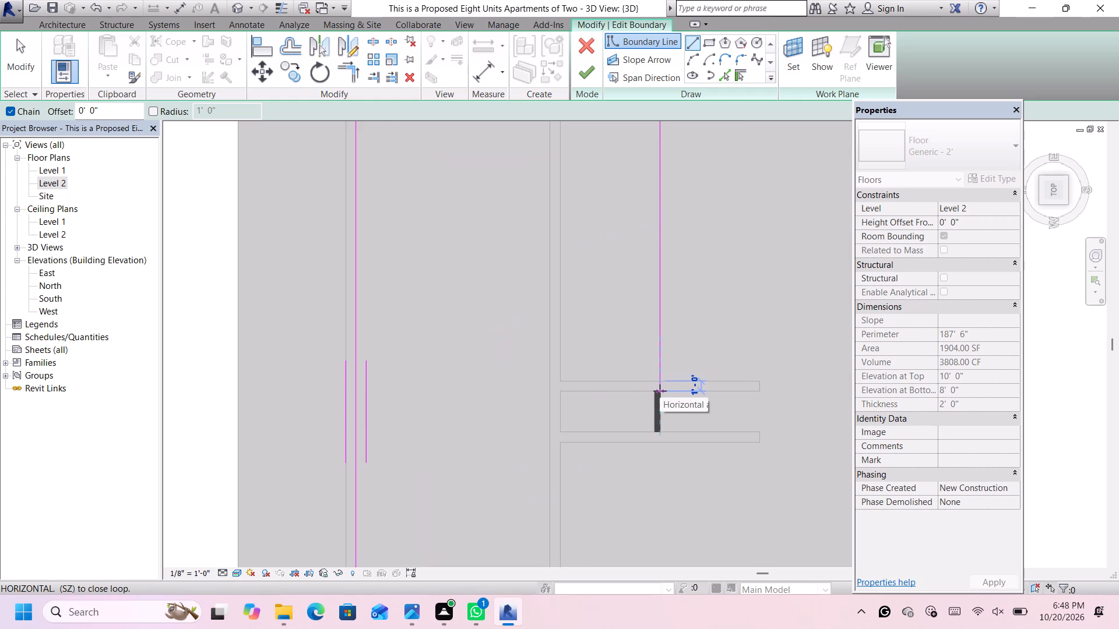
{"action": "left_click", "coordinate": [660, 391]}
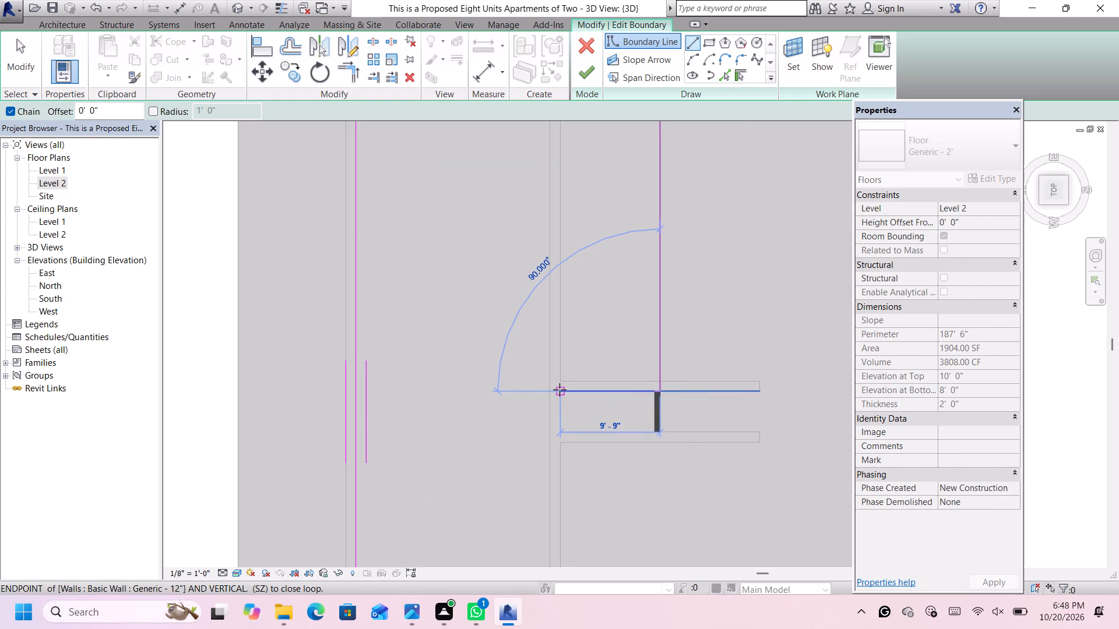
{"action": "left_click", "coordinate": [559, 390]}
Close the boundary 4'-0" across the gap, 9'-10" back along the second short wall and on to the other open end; finish the floor.
{"action": "scroll", "coordinate": [560, 390], "scroll_direction": "down", "scroll_amount": 2}
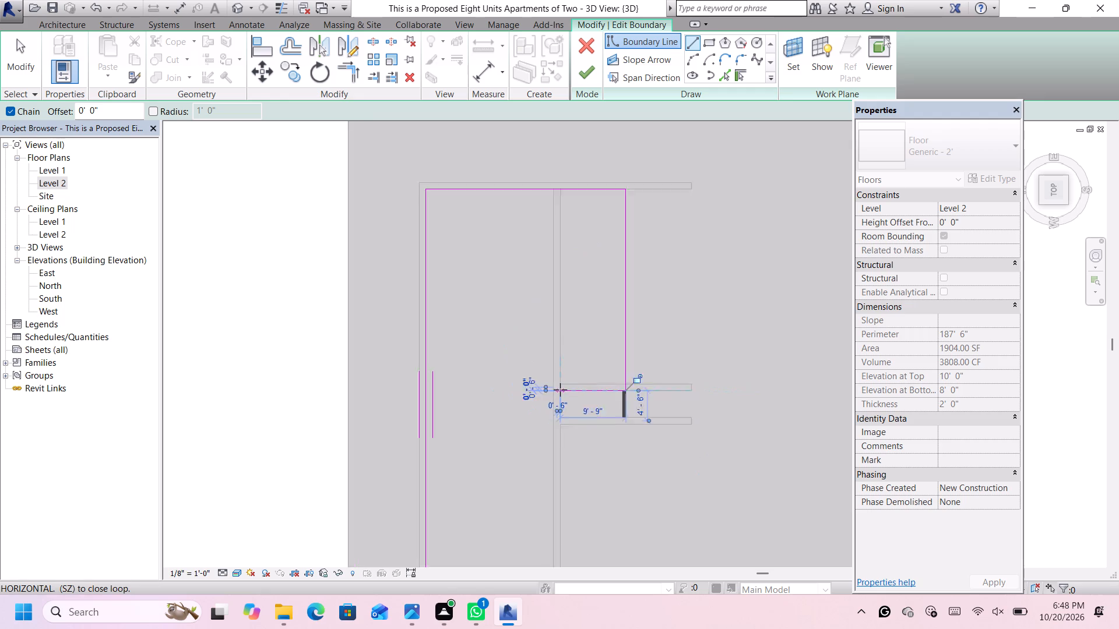
{"action": "scroll", "coordinate": [560, 390], "scroll_direction": "down", "scroll_amount": 9}
{"action": "scroll", "coordinate": [564, 402], "scroll_direction": "up", "scroll_amount": 8}
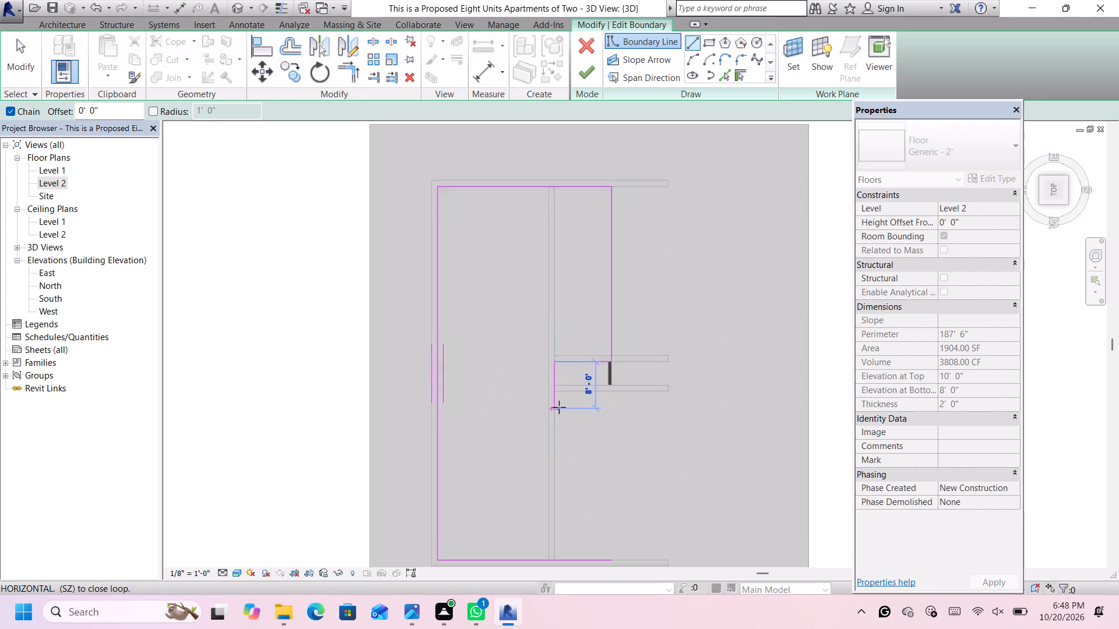
{"action": "scroll", "coordinate": [559, 407], "scroll_direction": "up", "scroll_amount": 4}
{"action": "left_click", "coordinate": [551, 369]}
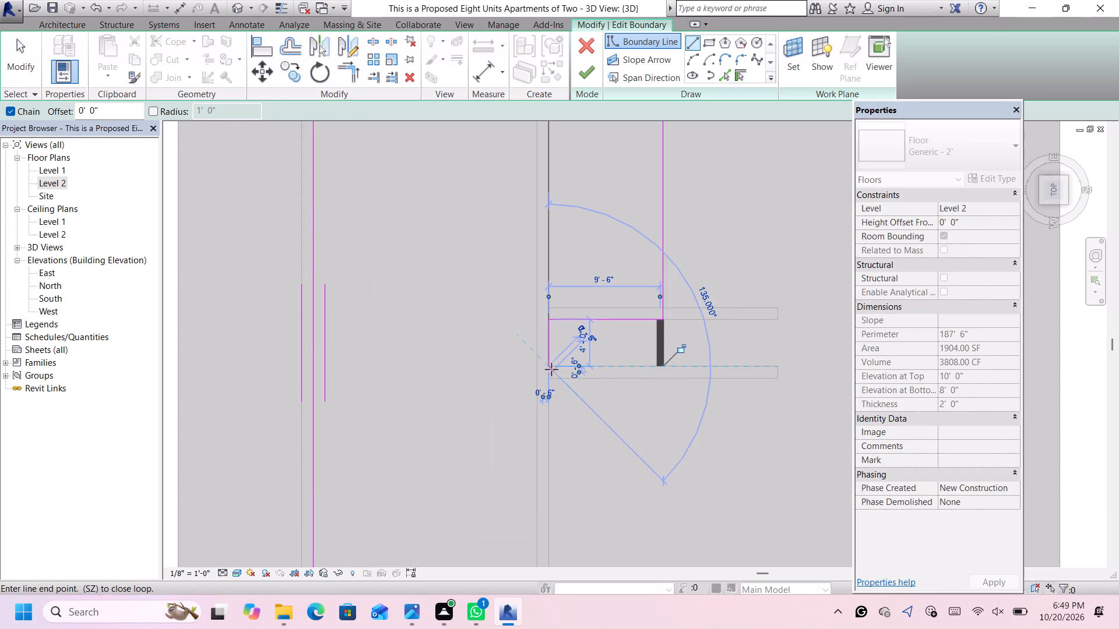
{"action": "left_click", "coordinate": [662, 366]}
{"action": "scroll", "coordinate": [662, 367], "scroll_direction": "down", "scroll_amount": 8}
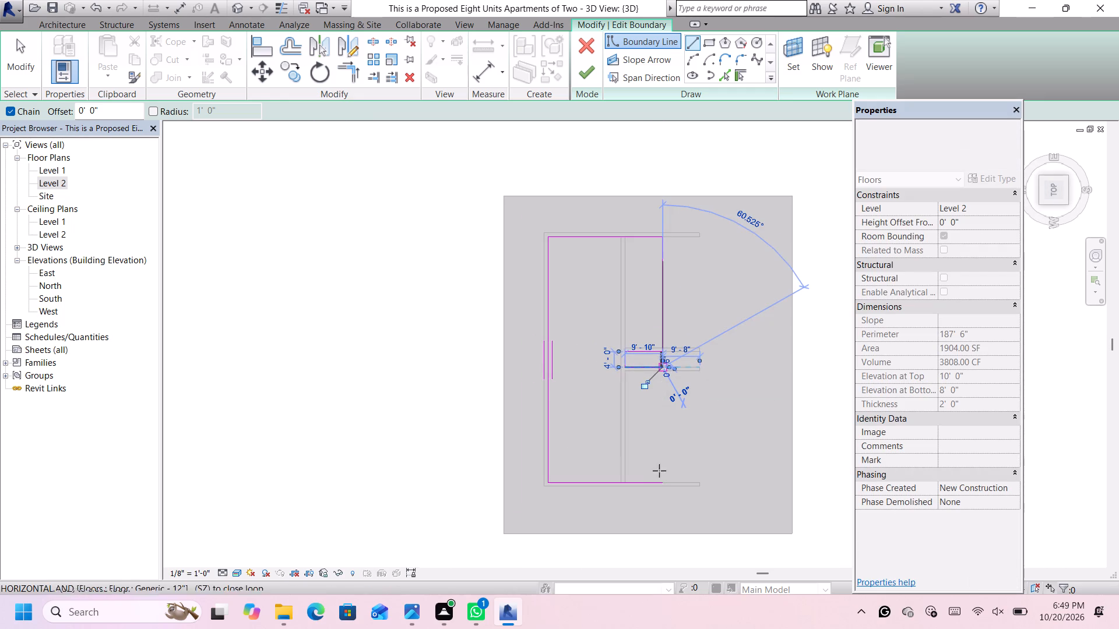
{"action": "scroll", "coordinate": [661, 485], "scroll_direction": "up", "scroll_amount": 4}
{"action": "left_click", "coordinate": [661, 485]}
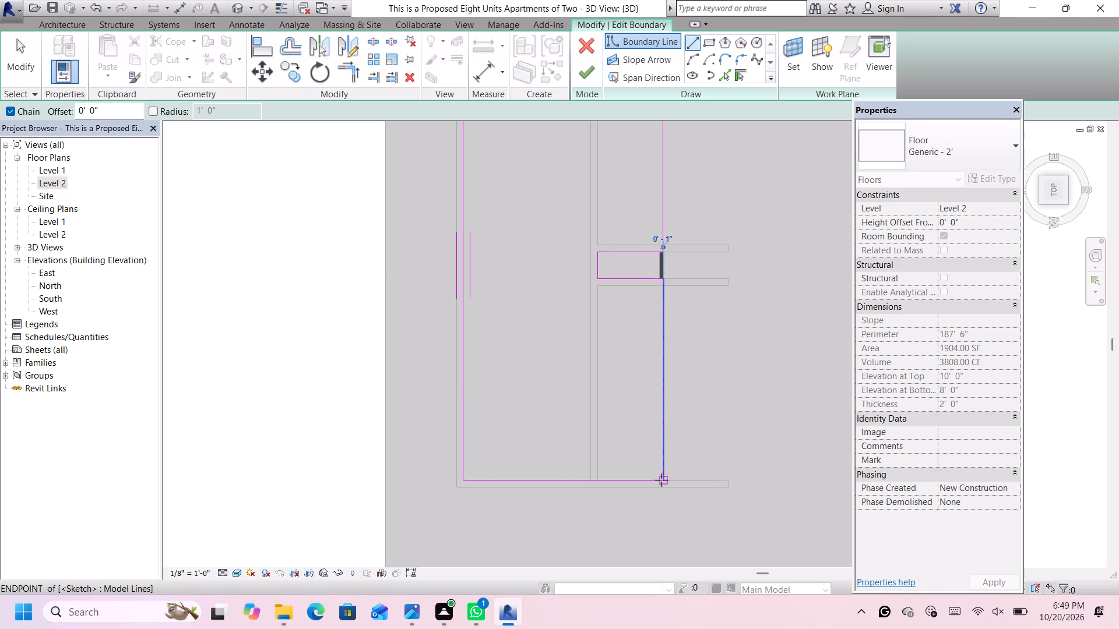
{"action": "scroll", "coordinate": [694, 391], "scroll_direction": "down", "scroll_amount": 5}
{"action": "scroll", "coordinate": [737, 329], "scroll_direction": "up", "scroll_amount": 4}
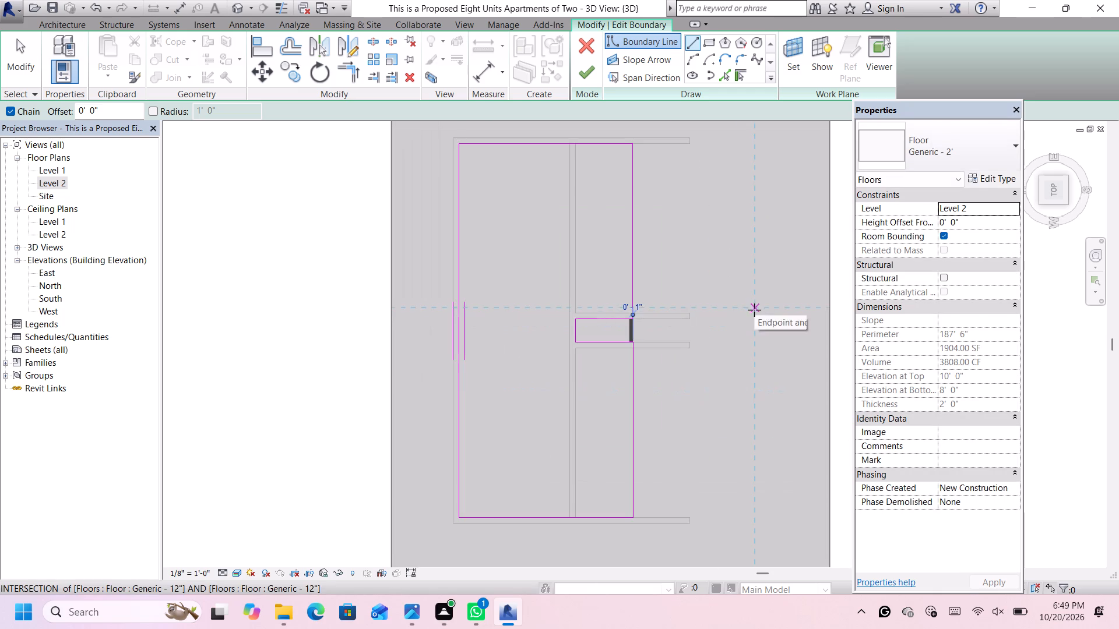
{"action": "scroll", "coordinate": [754, 310], "scroll_direction": "up", "scroll_amount": 2}
{"action": "scroll", "coordinate": [753, 312], "scroll_direction": "down", "scroll_amount": 3}
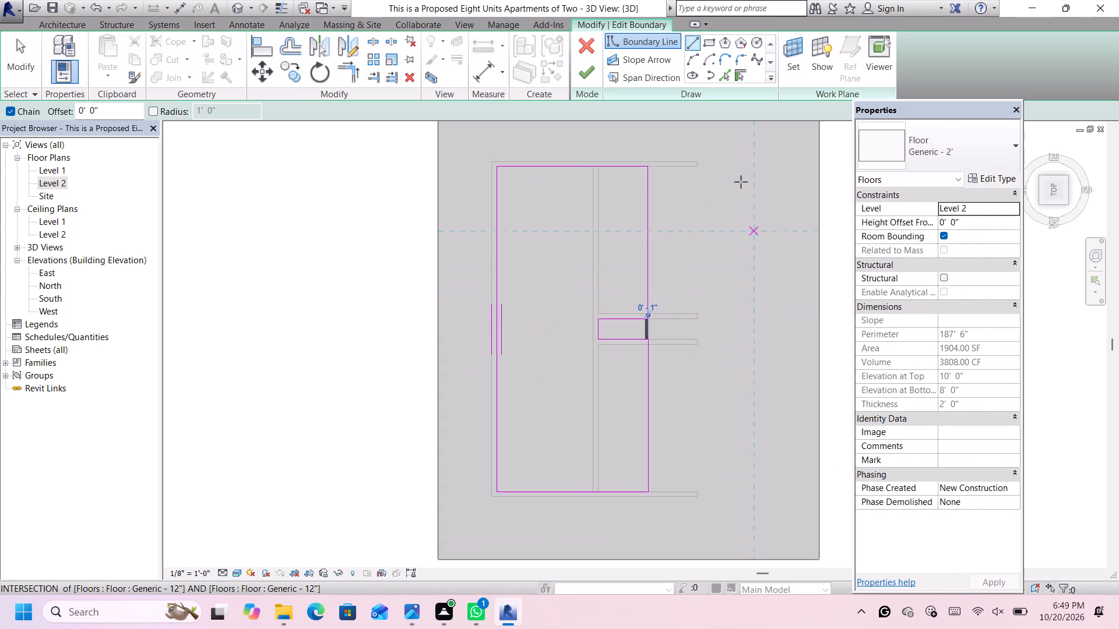
{"action": "left_click", "coordinate": [591, 73]}
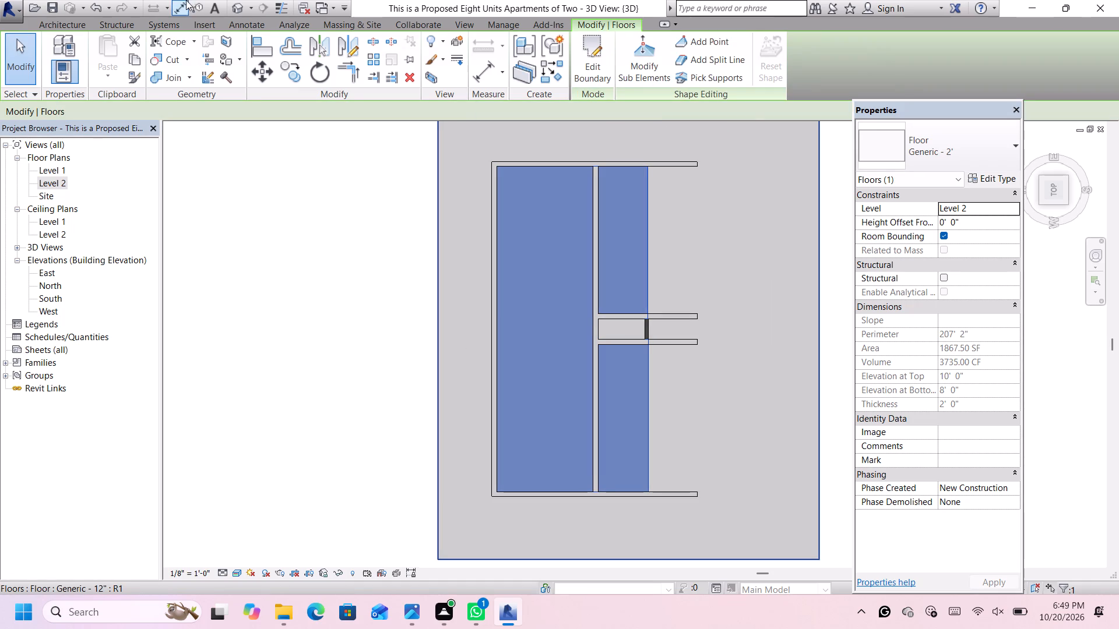
Examine the notched Level 2 floor and the gap between the two short walls from an angled 3D view.
{"action": "left_click", "coordinate": [237, 3]}
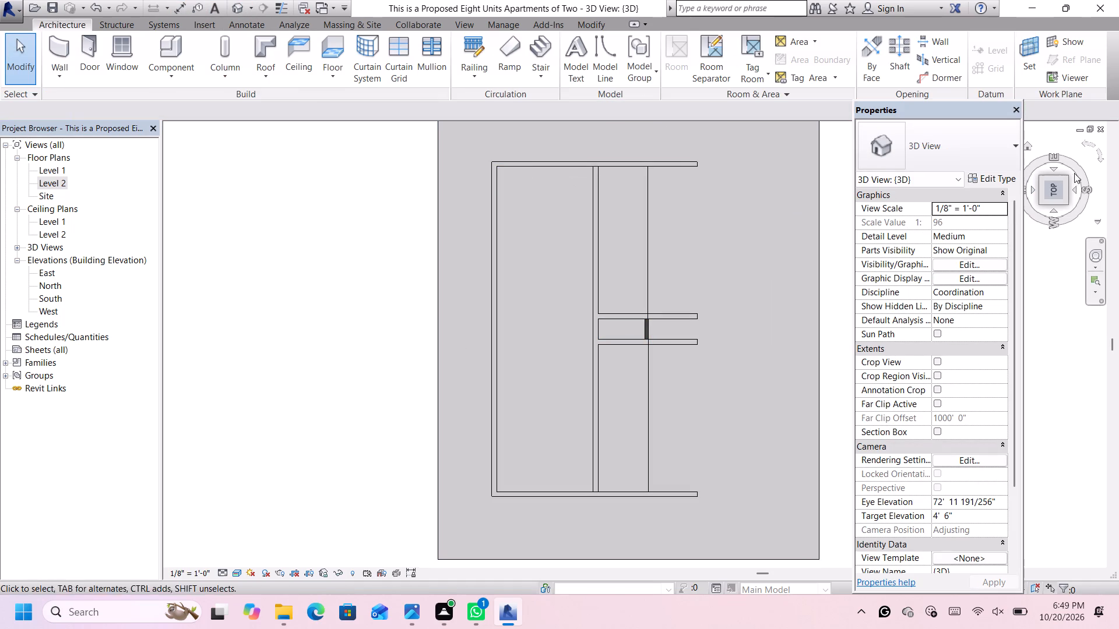
{"action": "left_click", "coordinate": [1042, 204]}
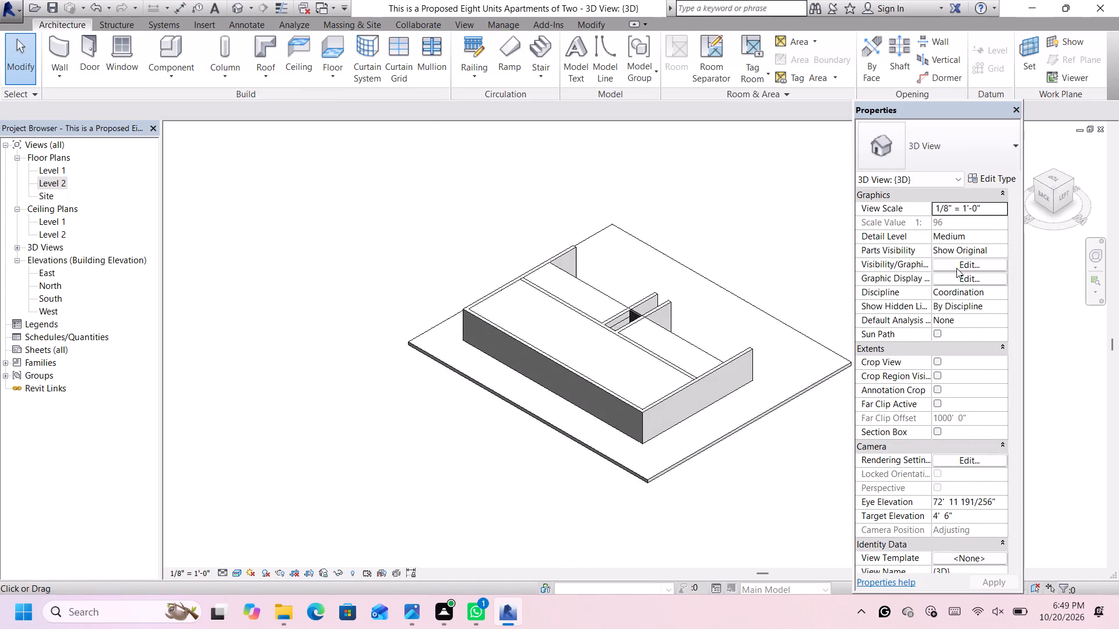
{"action": "left_click", "coordinate": [1075, 182]}
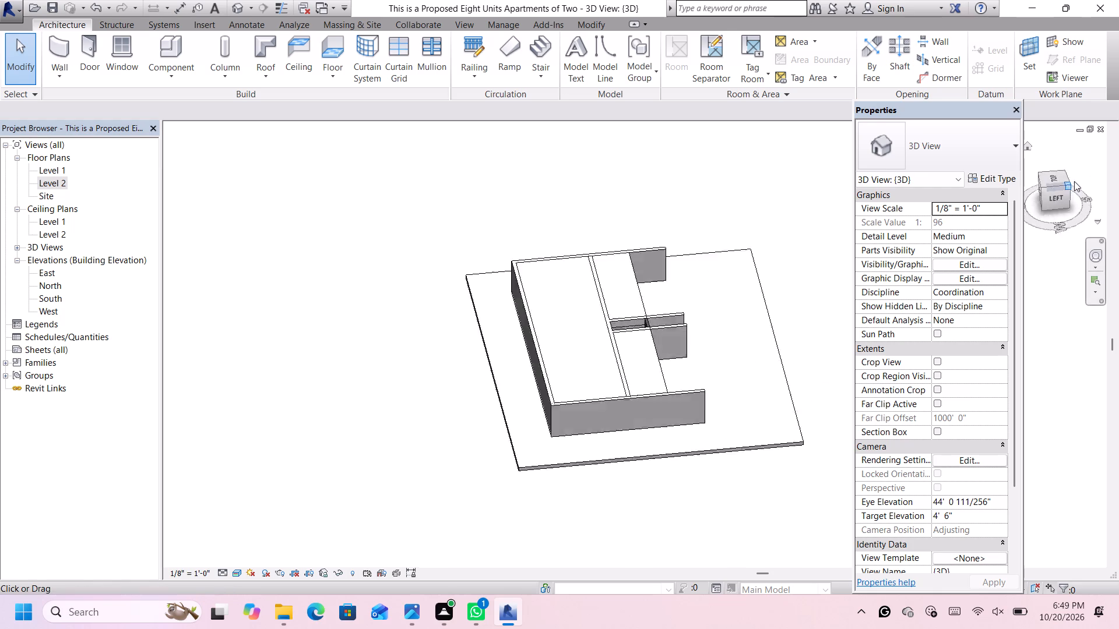
{"action": "scroll", "coordinate": [699, 317], "scroll_direction": "up", "scroll_amount": 7}
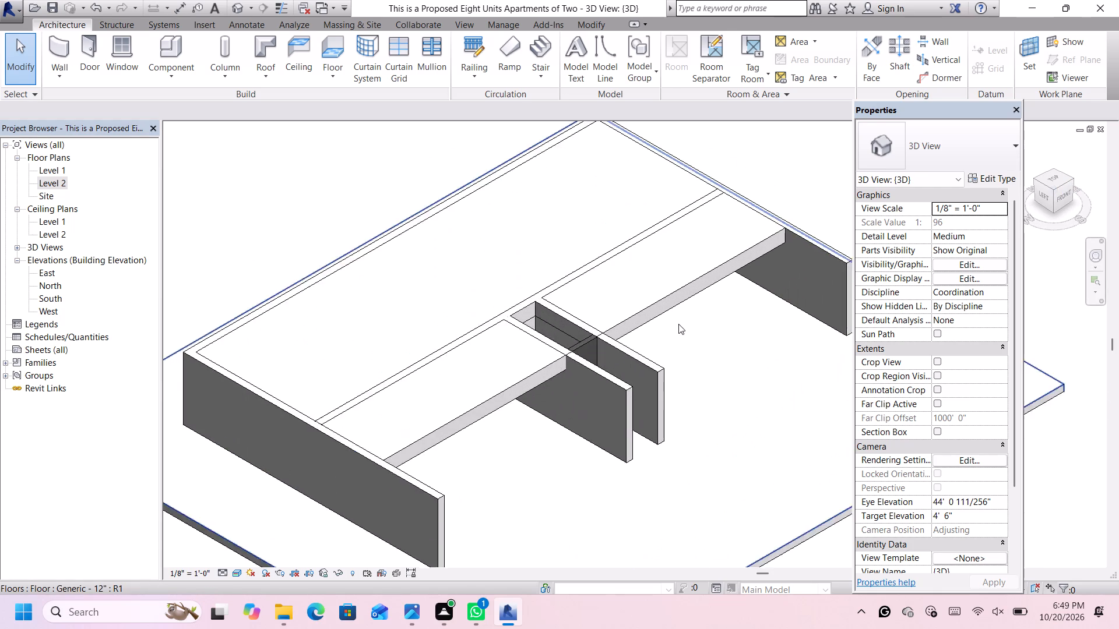
Set the notched Level 2 floor's height offset from level to 2'-0".
{"action": "scroll", "coordinate": [678, 324], "scroll_direction": "up", "scroll_amount": 1}
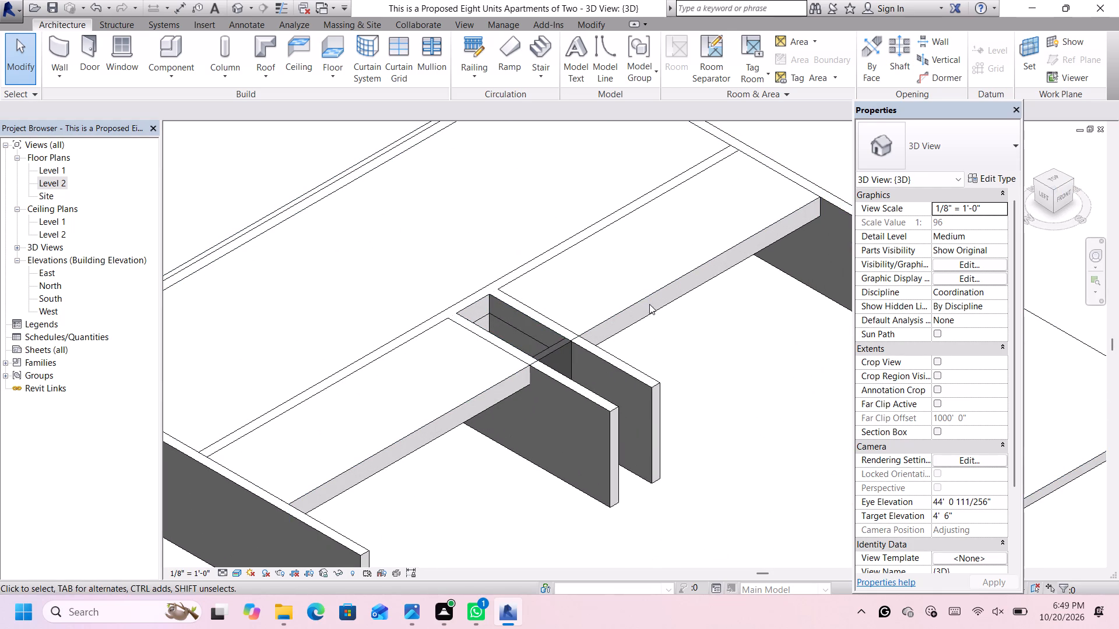
{"action": "left_click", "coordinate": [648, 309]}
{"action": "scroll", "coordinate": [648, 309], "scroll_direction": "down", "scroll_amount": 4}
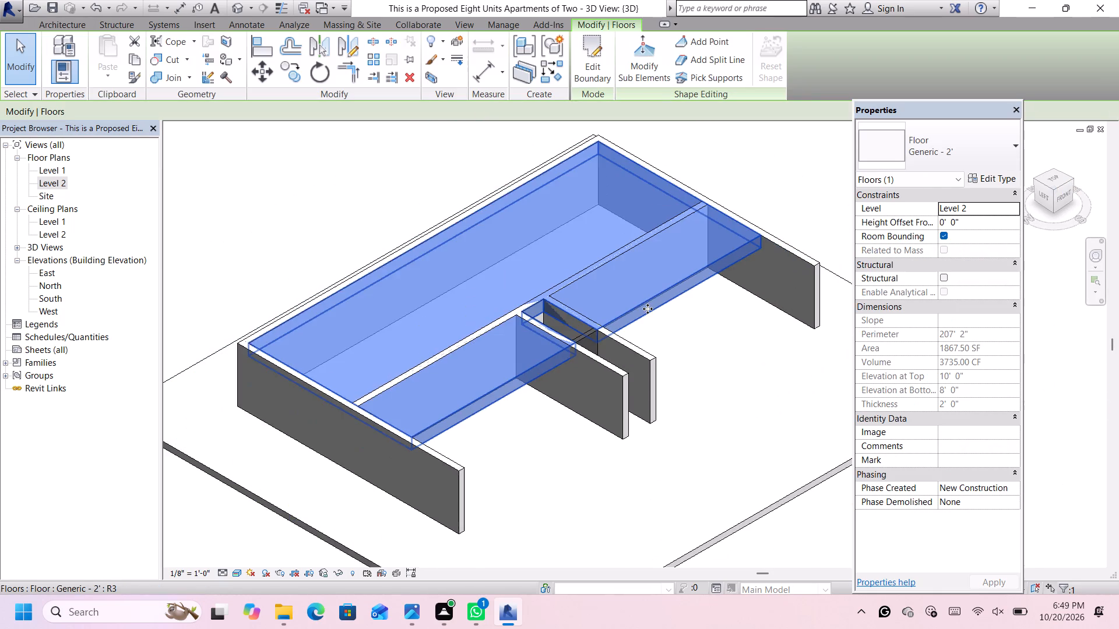
{"action": "left_click", "coordinate": [981, 223]}
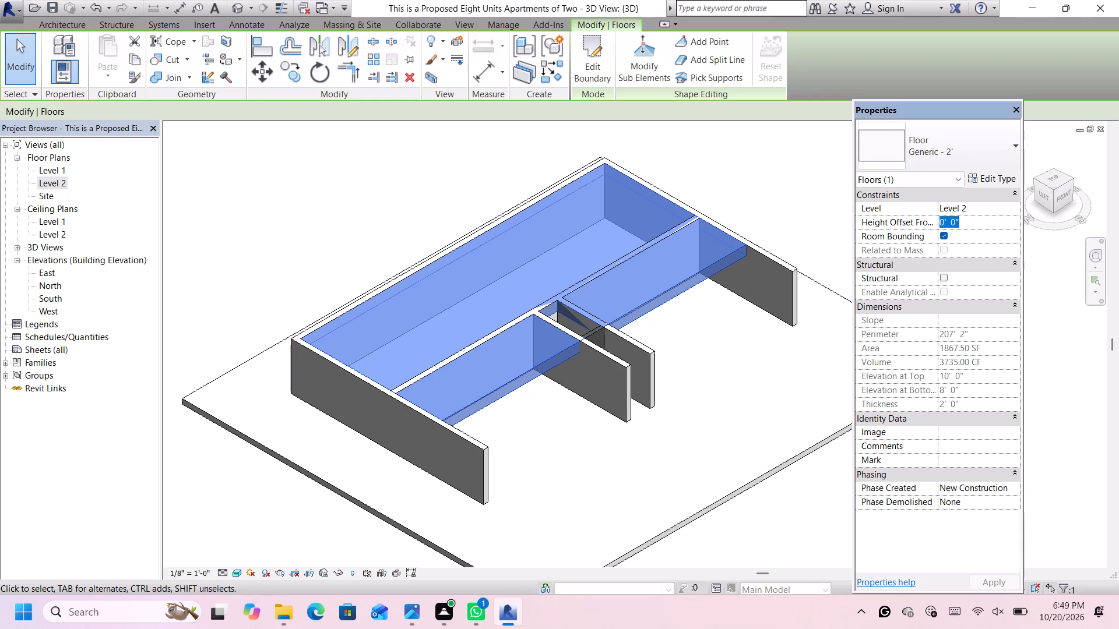
{"action": "key", "text": "BackSpace"}
{"action": "type", "text": "2'"}
{"action": "key", "text": "Return"}
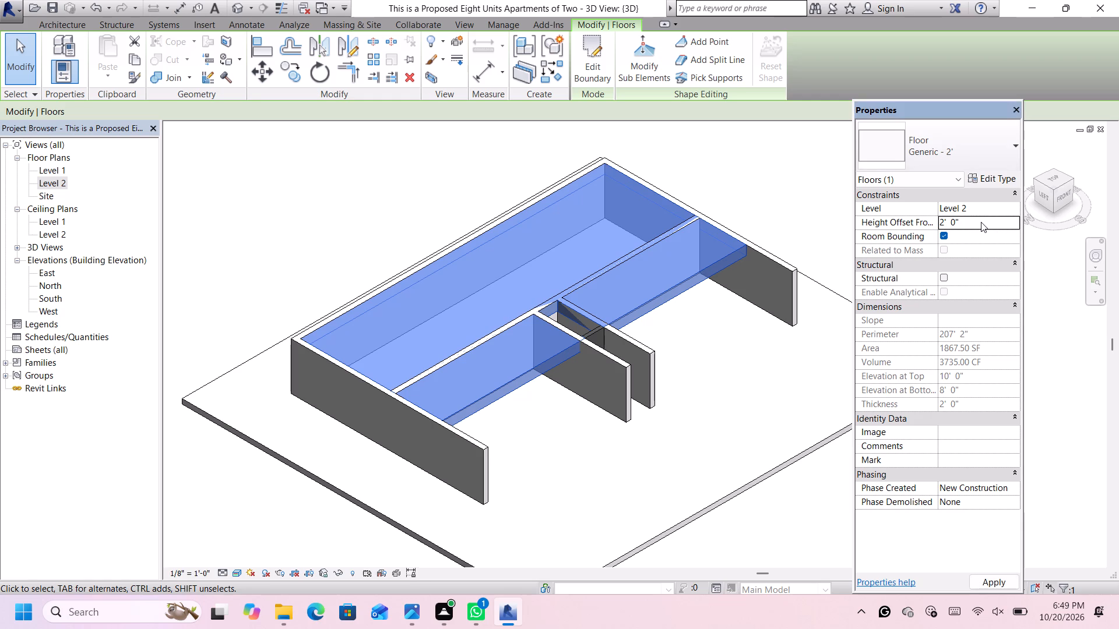
{"action": "key", "text": "Return"}
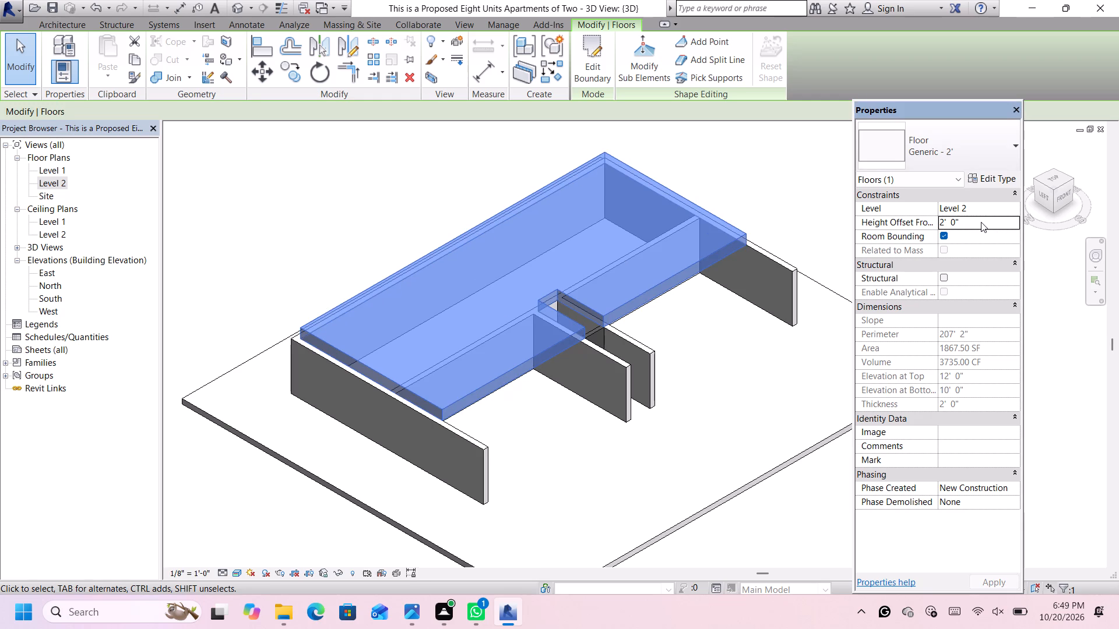
Examine how the raised Level 2 floor sits on the walls in the angled 3D view.
{"action": "scroll", "coordinate": [717, 330], "scroll_direction": "up", "scroll_amount": 3}
{"action": "scroll", "coordinate": [729, 308], "scroll_direction": "down", "scroll_amount": 3}
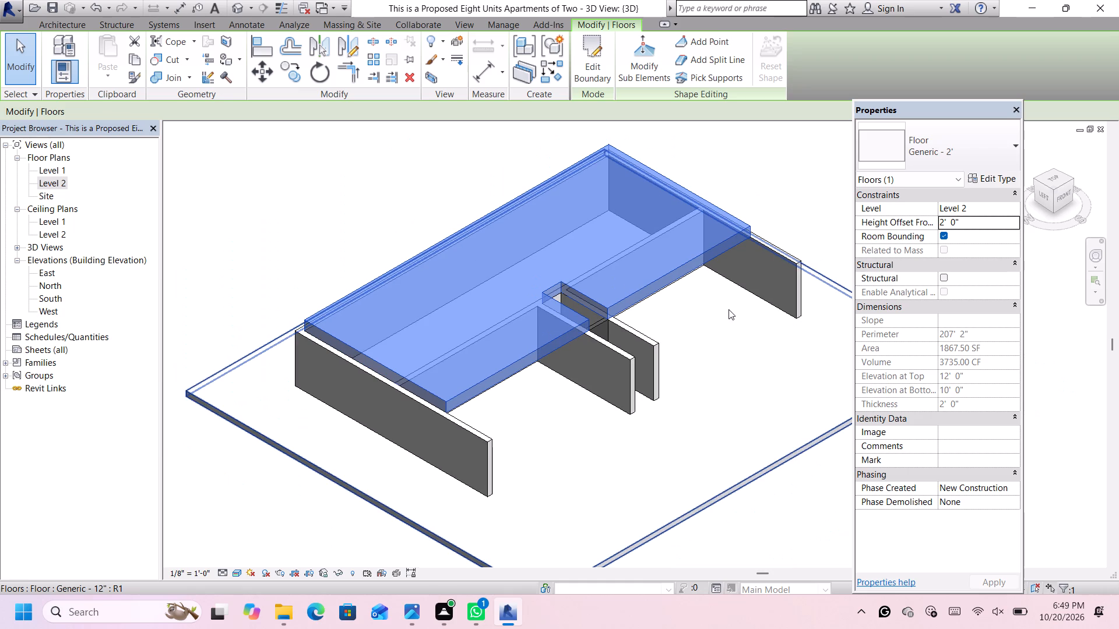
{"action": "scroll", "coordinate": [729, 309], "scroll_direction": "down", "scroll_amount": 2}
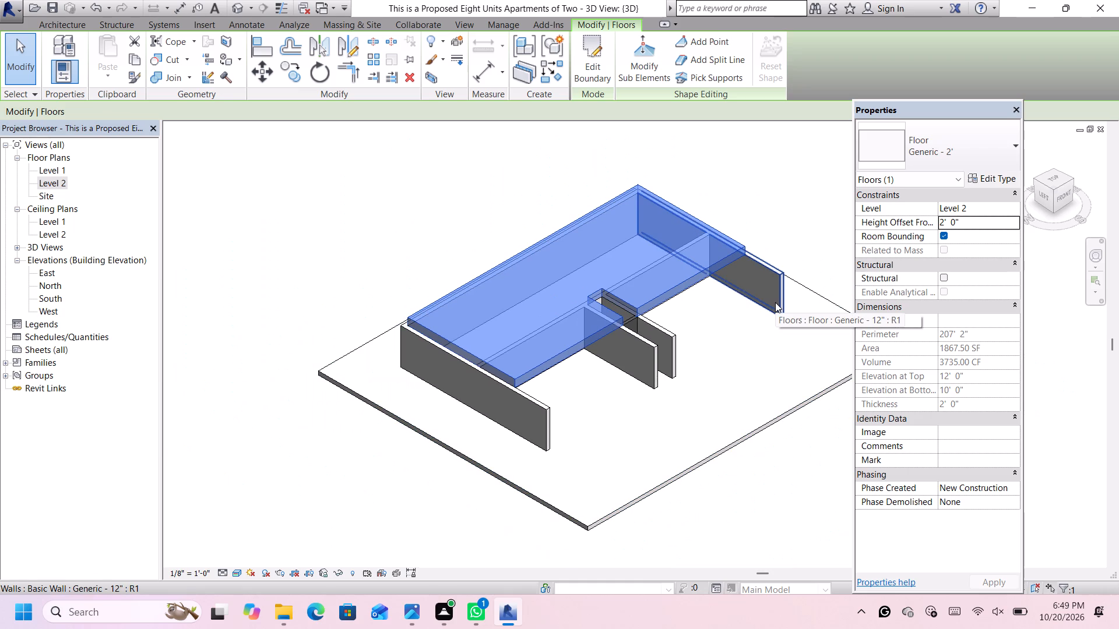
{"action": "scroll", "coordinate": [775, 302], "scroll_direction": "down", "scroll_amount": 1}
{"action": "scroll", "coordinate": [807, 424], "scroll_direction": "up", "scroll_amount": 1}
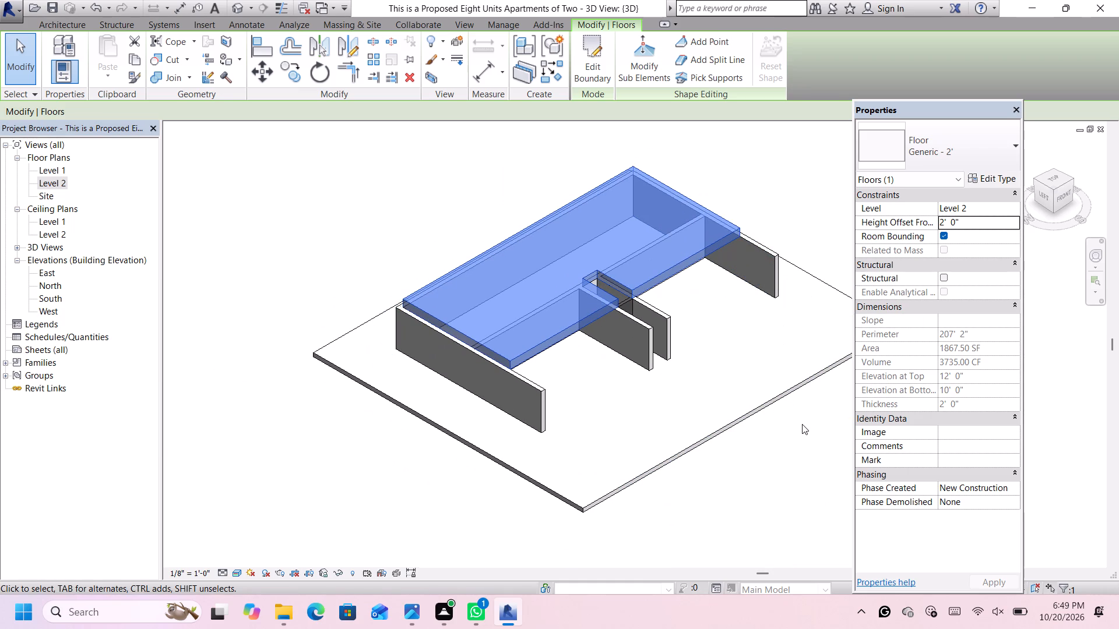
{"action": "scroll", "coordinate": [800, 425], "scroll_direction": "up", "scroll_amount": 2, "text": "shift"}
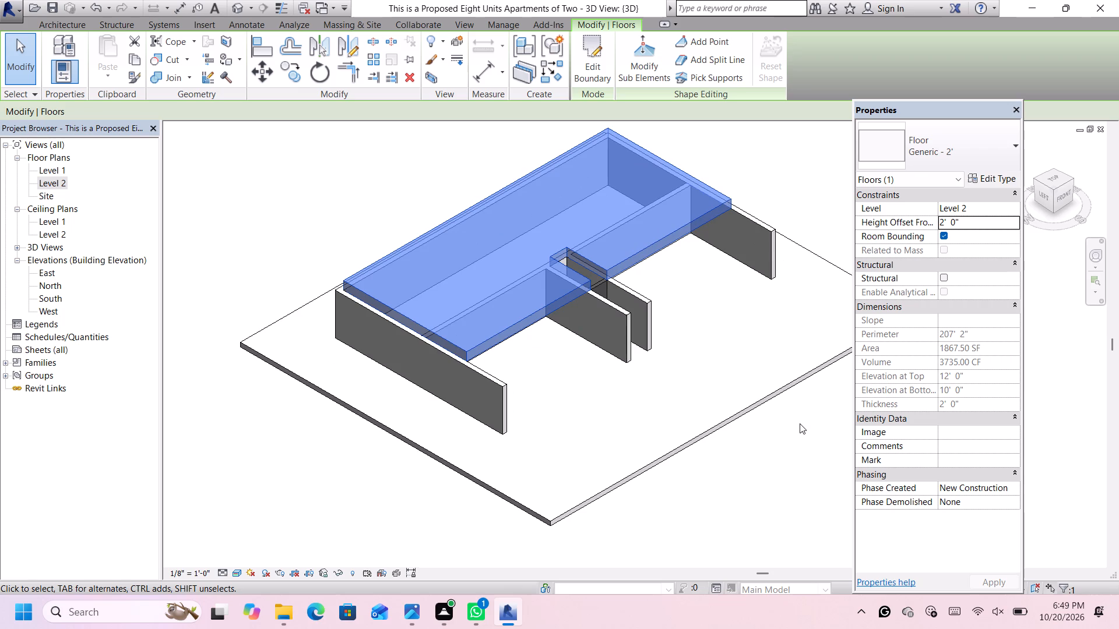
{"action": "scroll", "coordinate": [800, 421], "scroll_direction": "down", "scroll_amount": 7}
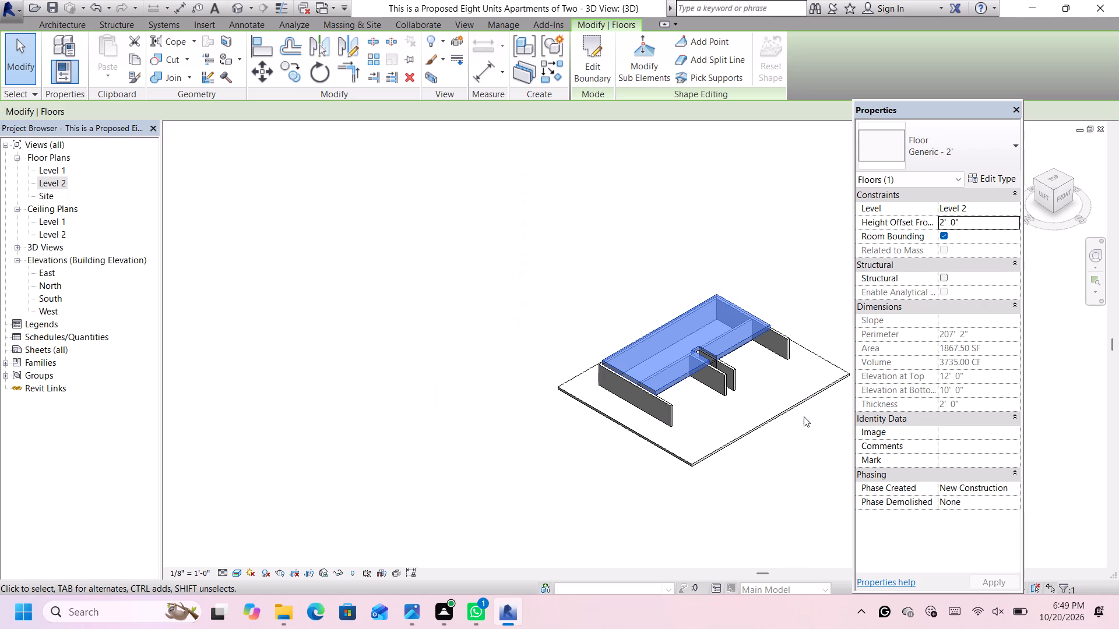
{"action": "scroll", "coordinate": [805, 414], "scroll_direction": "up", "scroll_amount": 4}
{"action": "scroll", "coordinate": [837, 280], "scroll_direction": "up", "scroll_amount": 3}
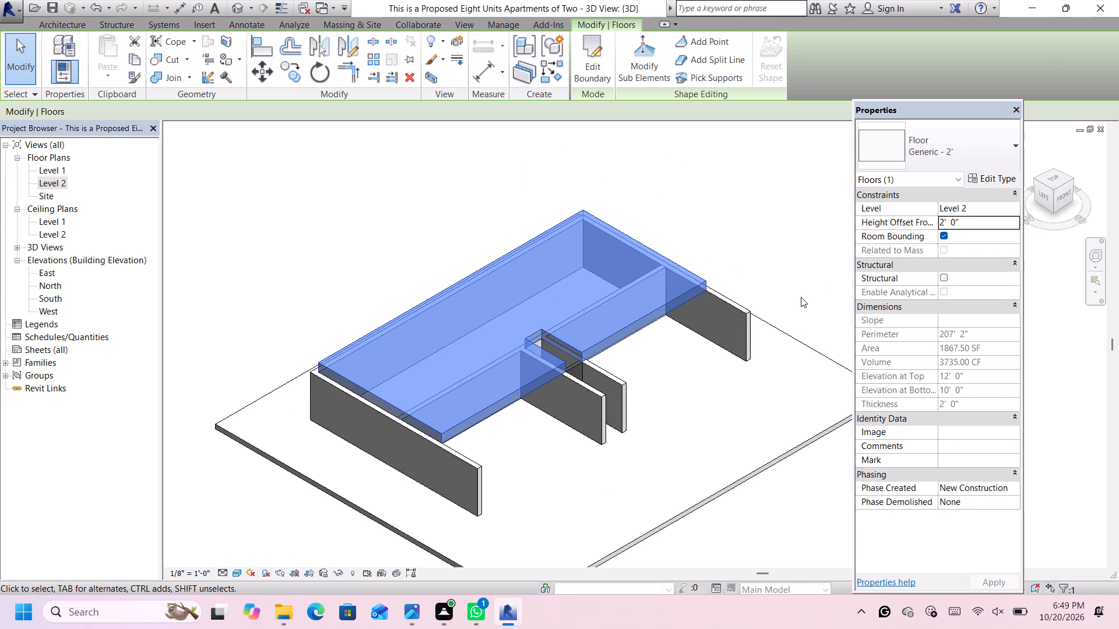
Set the thickness of the Level 2 floor type's Concrete Masonry structure layer to 3'-0".
{"action": "left_click", "coordinate": [981, 179]}
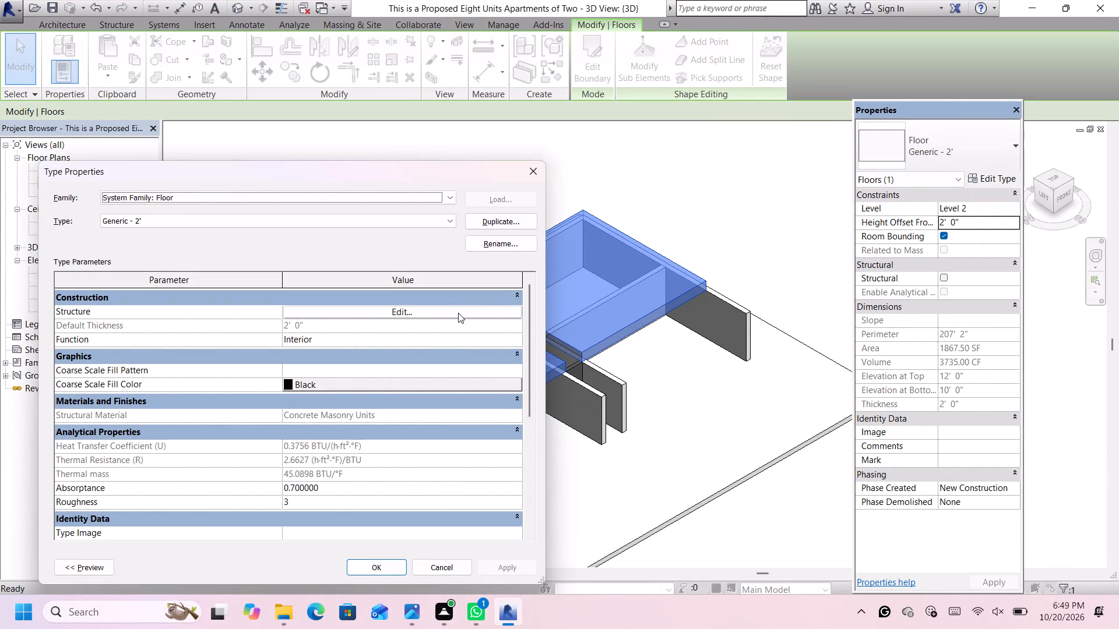
{"action": "left_click", "coordinate": [456, 312]}
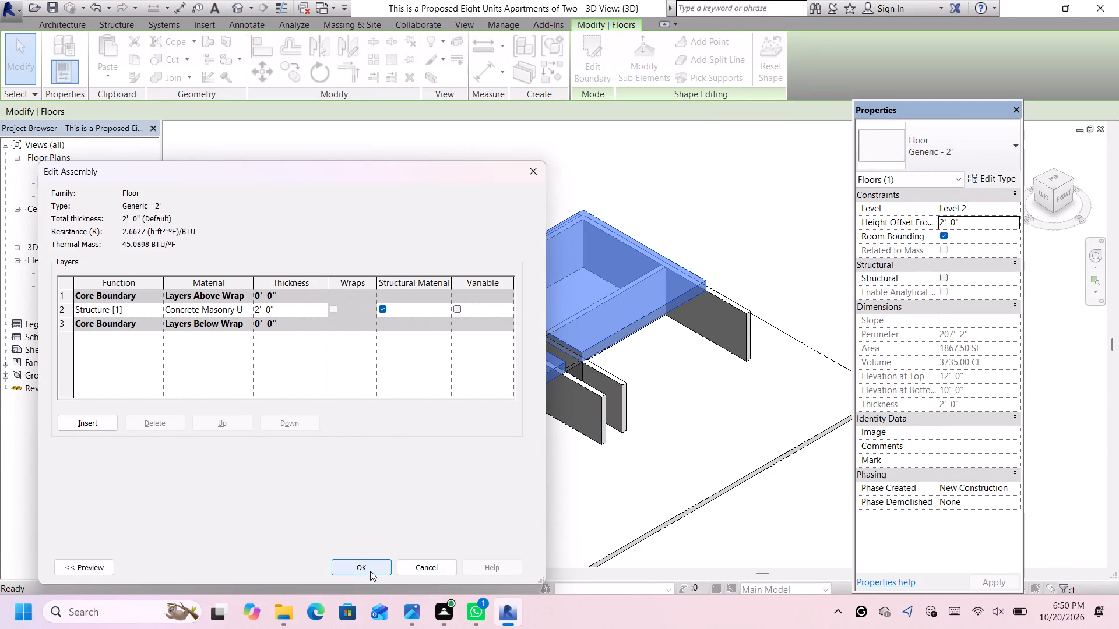
{"action": "left_click", "coordinate": [312, 305]}
{"action": "key", "text": "BackSpace"}
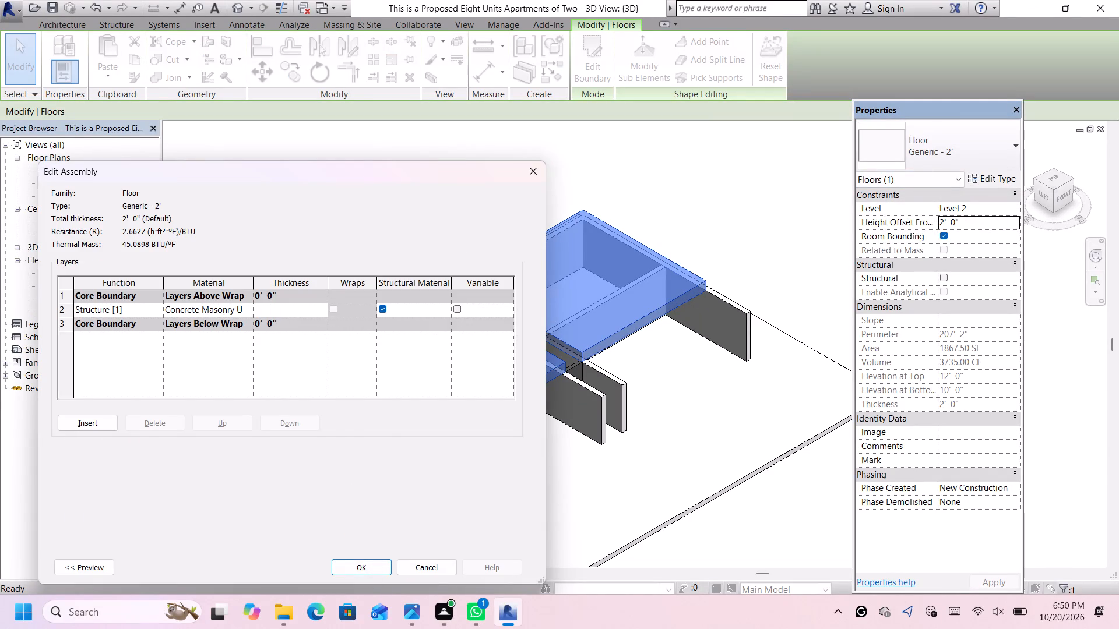
{"action": "type", "text": "3'"}
{"action": "key", "text": "Return"}
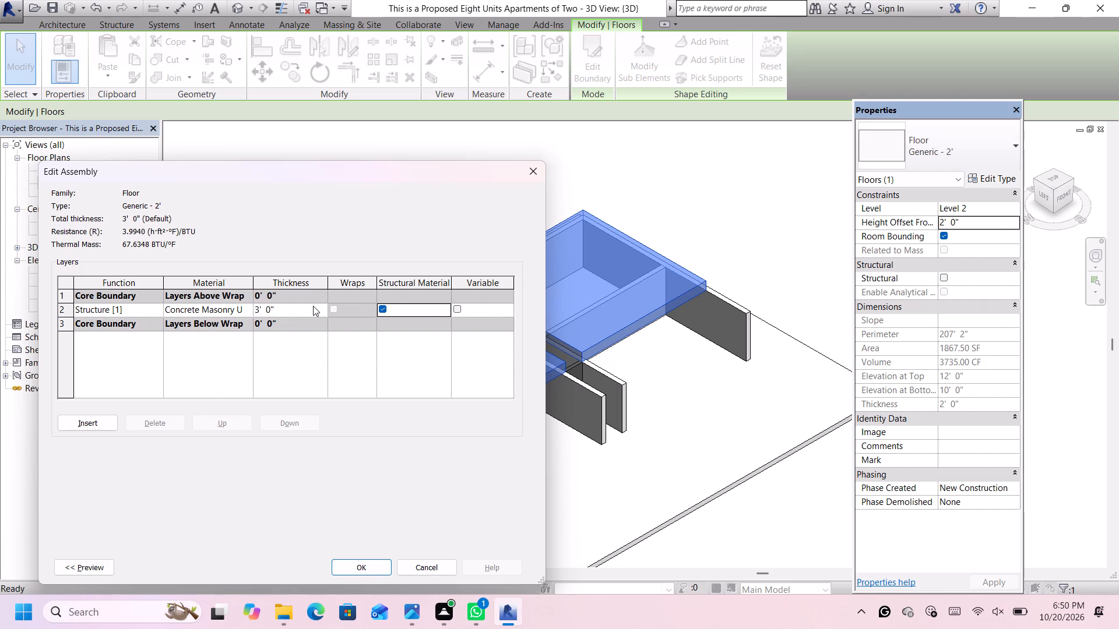
{"action": "left_click", "coordinate": [364, 565]}
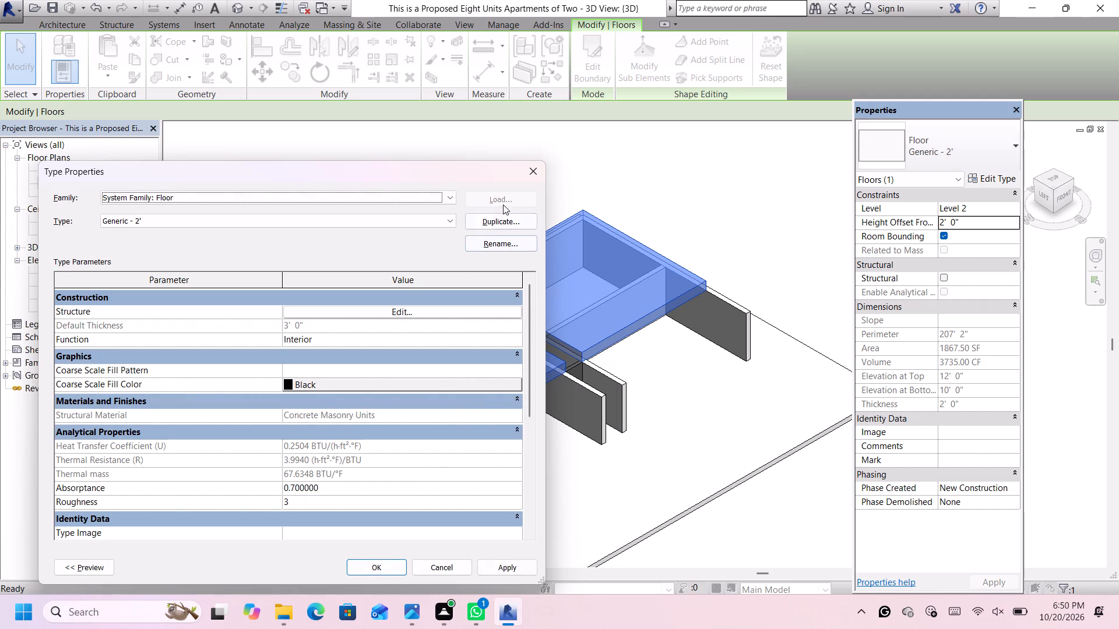
Duplicate the floor type under the name Generic - 3' and apply it to the Level 2 floor.
{"action": "left_click", "coordinate": [498, 218]}
{"action": "left_click", "coordinate": [318, 371]}
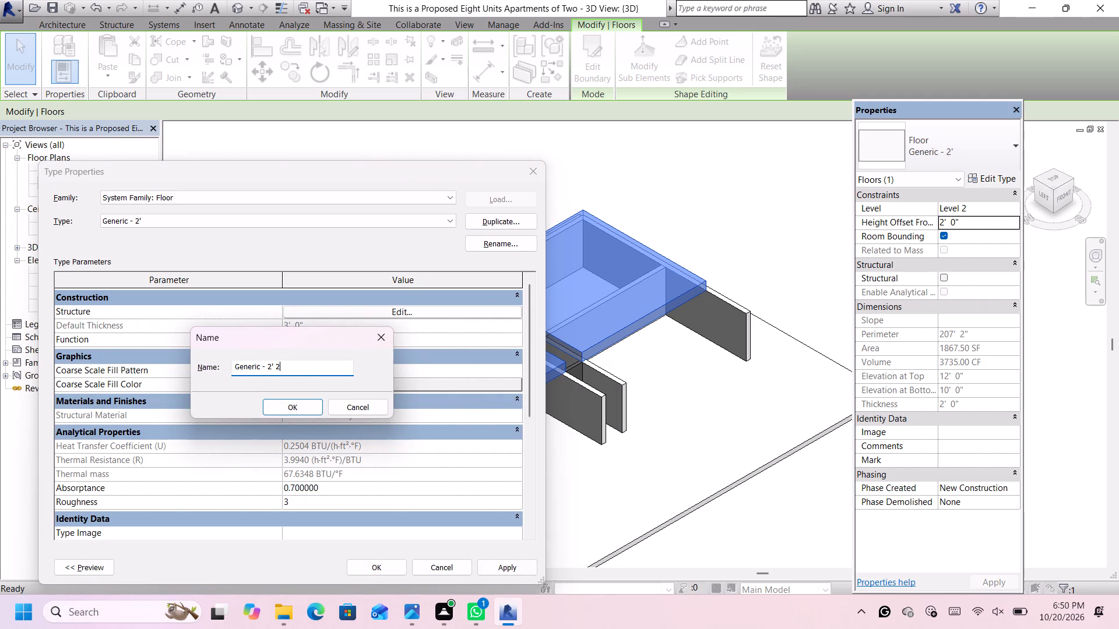
{"action": "key", "text": "BackSpace"}
{"action": "key", "text": "BackSpace"}
{"action": "key", "text": "BackSpace"}
{"action": "key", "text": "BackSpace"}
{"action": "key", "text": "3"}
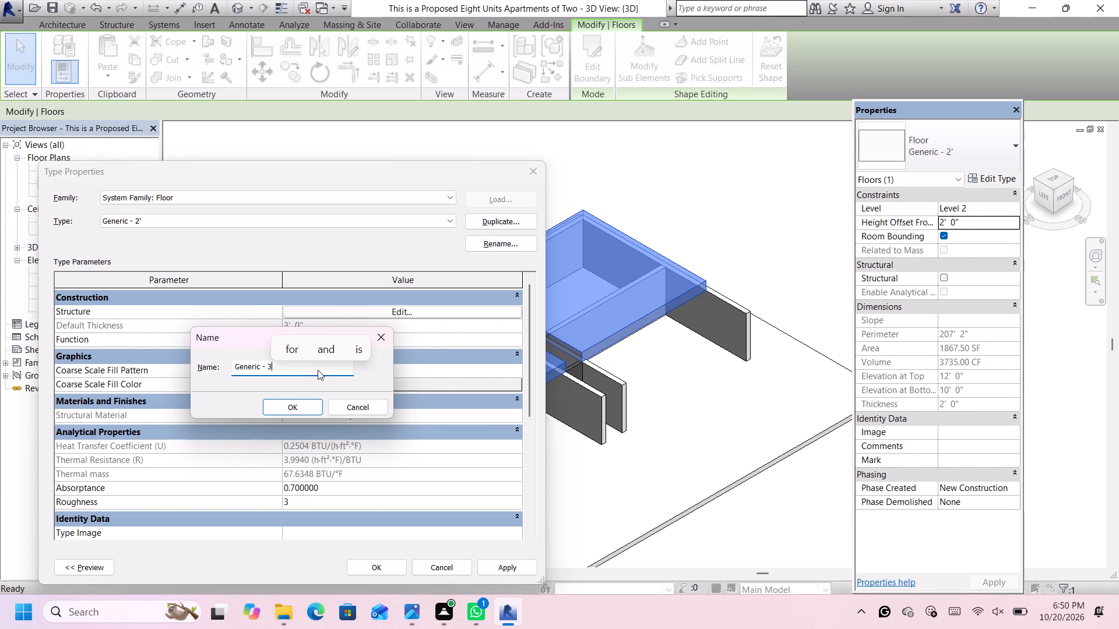
{"action": "key", "text": "apostrophe"}
{"action": "key", "text": "Return"}
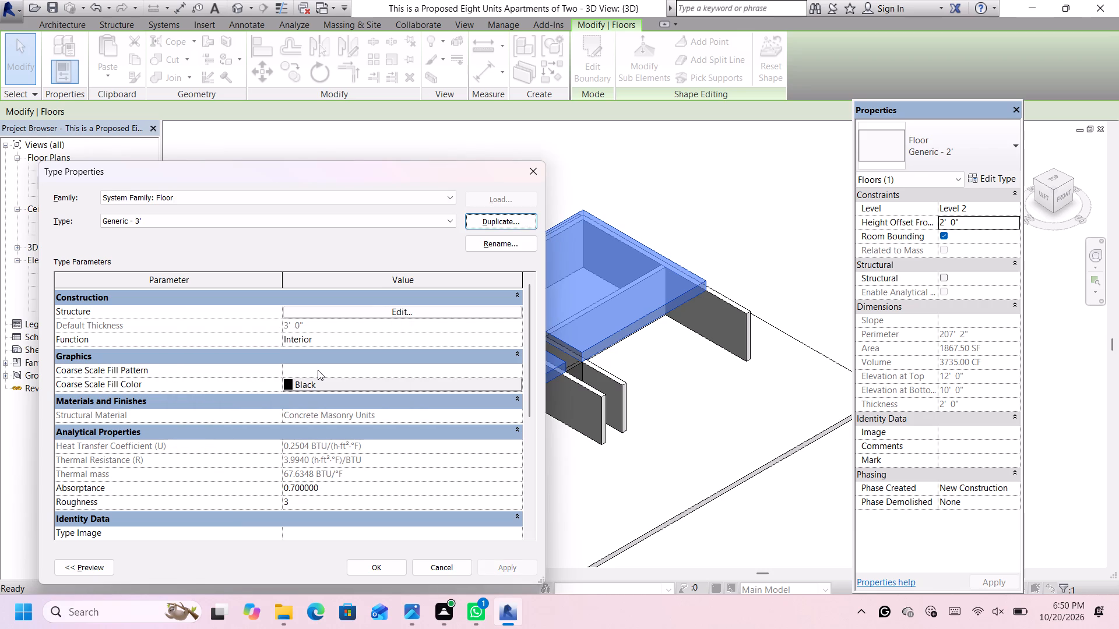
{"action": "left_click", "coordinate": [370, 568]}
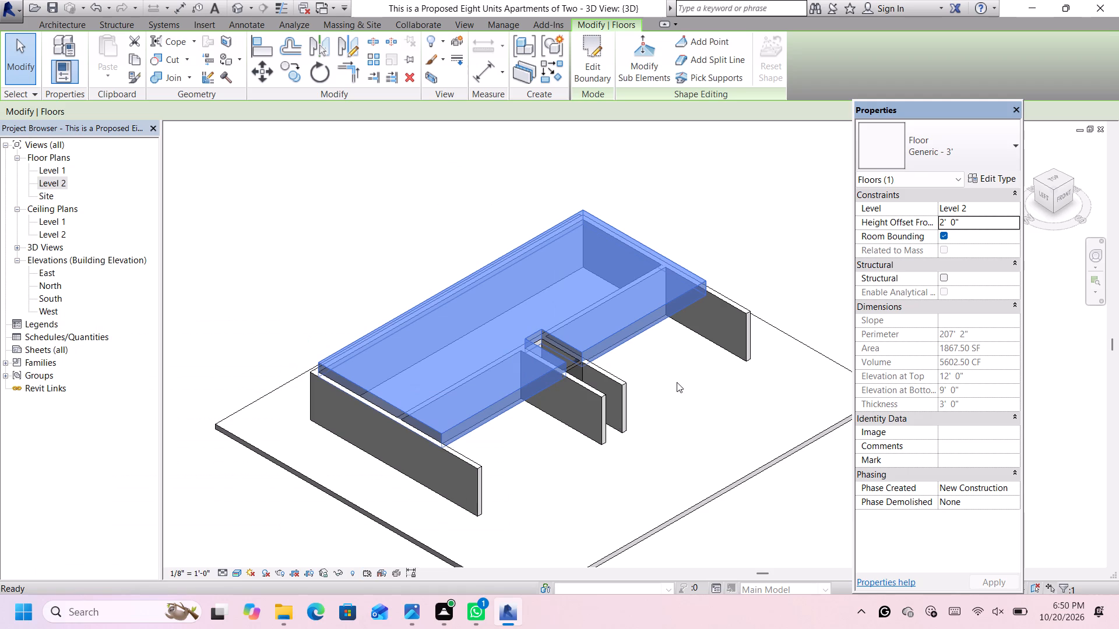
Examine the thickened Level 2 floor against the wall tops in the 3D view and from the front.
{"action": "scroll", "coordinate": [675, 384], "scroll_direction": "down", "scroll_amount": 3}
{"action": "scroll", "coordinate": [674, 384], "scroll_direction": "up", "scroll_amount": 1}
{"action": "scroll", "coordinate": [674, 384], "scroll_direction": "down", "scroll_amount": 1}
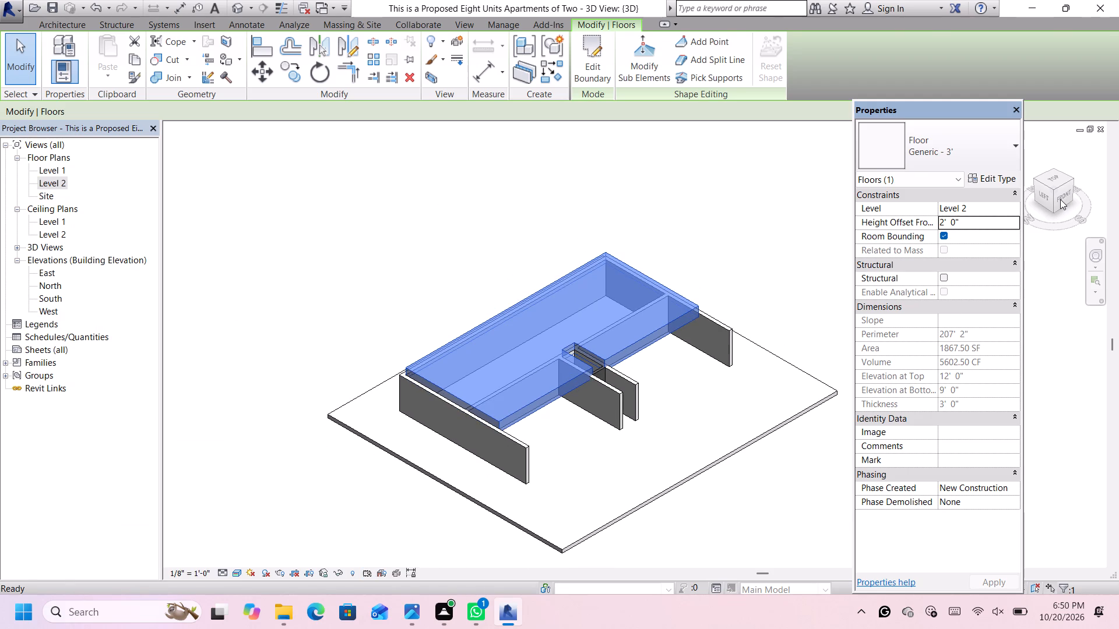
{"action": "left_click", "coordinate": [1060, 199]}
{"action": "left_click", "coordinate": [1064, 196]}
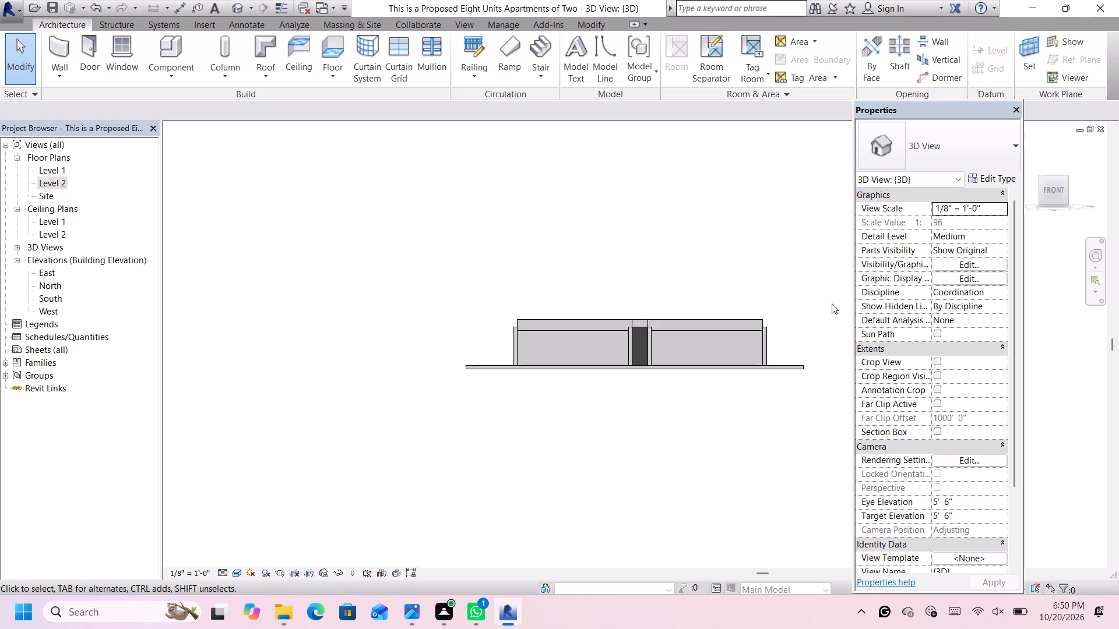
{"action": "scroll", "coordinate": [688, 295], "scroll_direction": "up", "scroll_amount": 8}
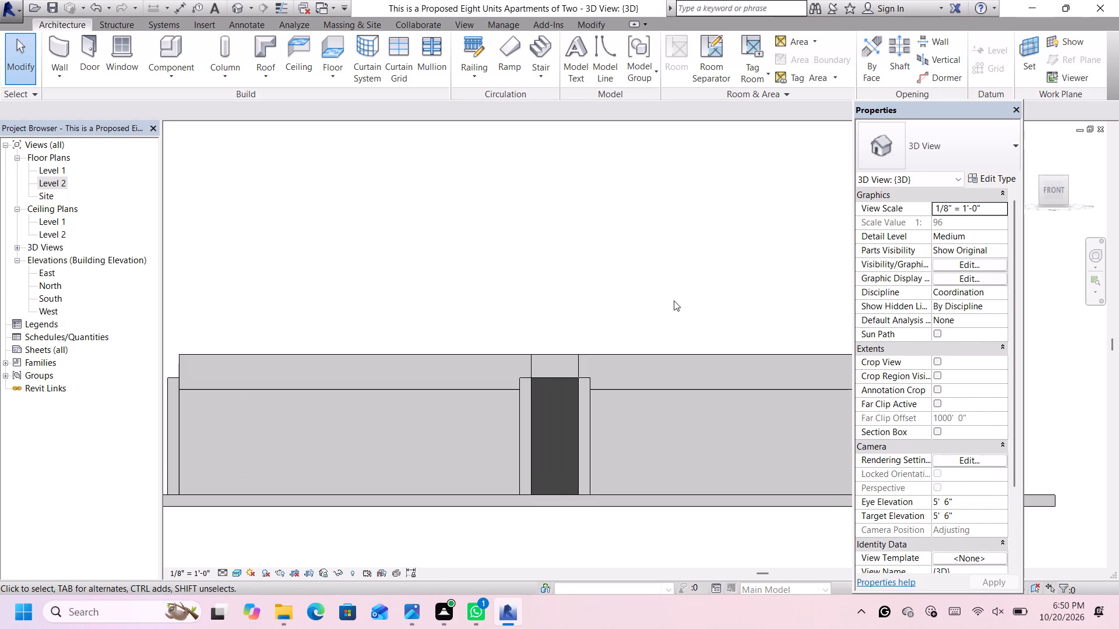
{"action": "scroll", "coordinate": [684, 282], "scroll_direction": "down", "scroll_amount": 1}
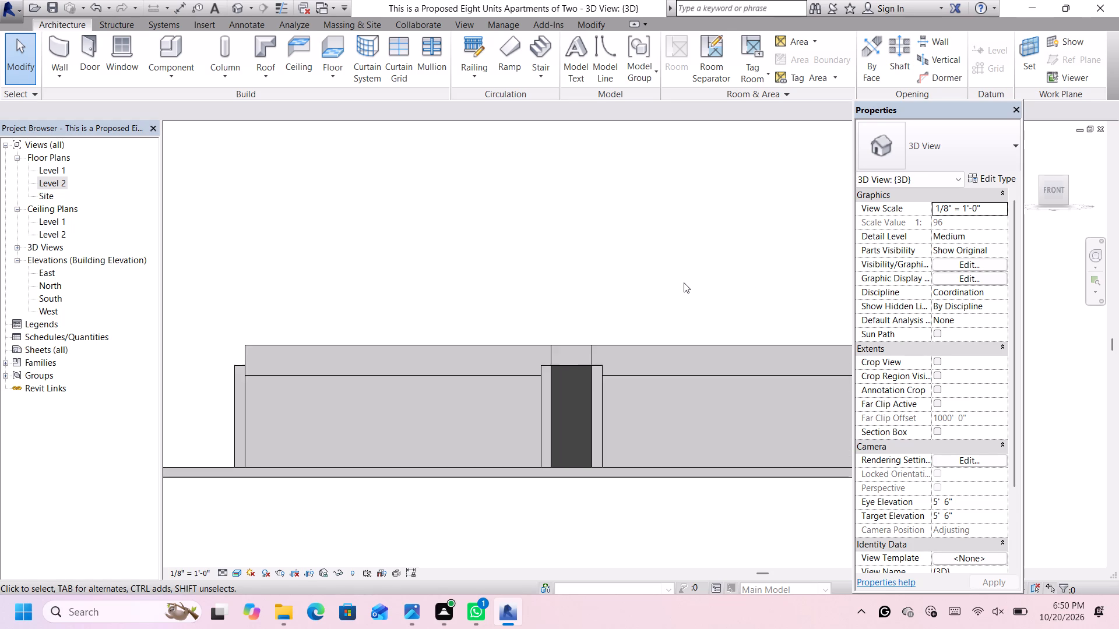
{"action": "scroll", "coordinate": [684, 282], "scroll_direction": "down", "scroll_amount": 1}
{"action": "middle_click", "coordinate": [688, 272]}
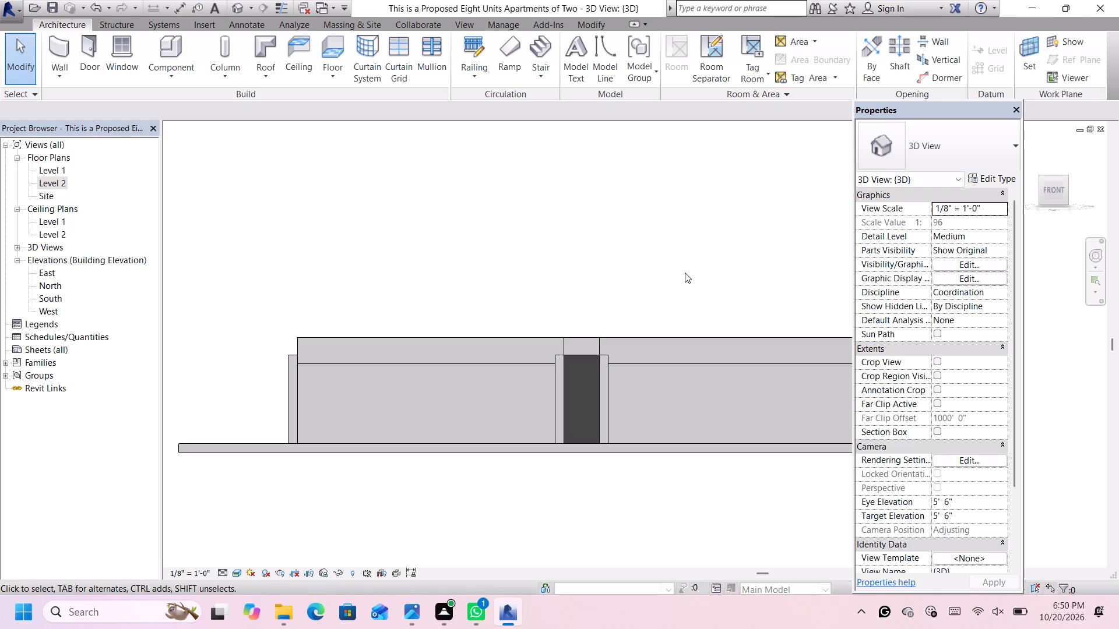
{"action": "scroll", "coordinate": [685, 272], "scroll_direction": "down", "scroll_amount": 5}
{"action": "scroll", "coordinate": [684, 271], "scroll_direction": "up", "scroll_amount": 4}
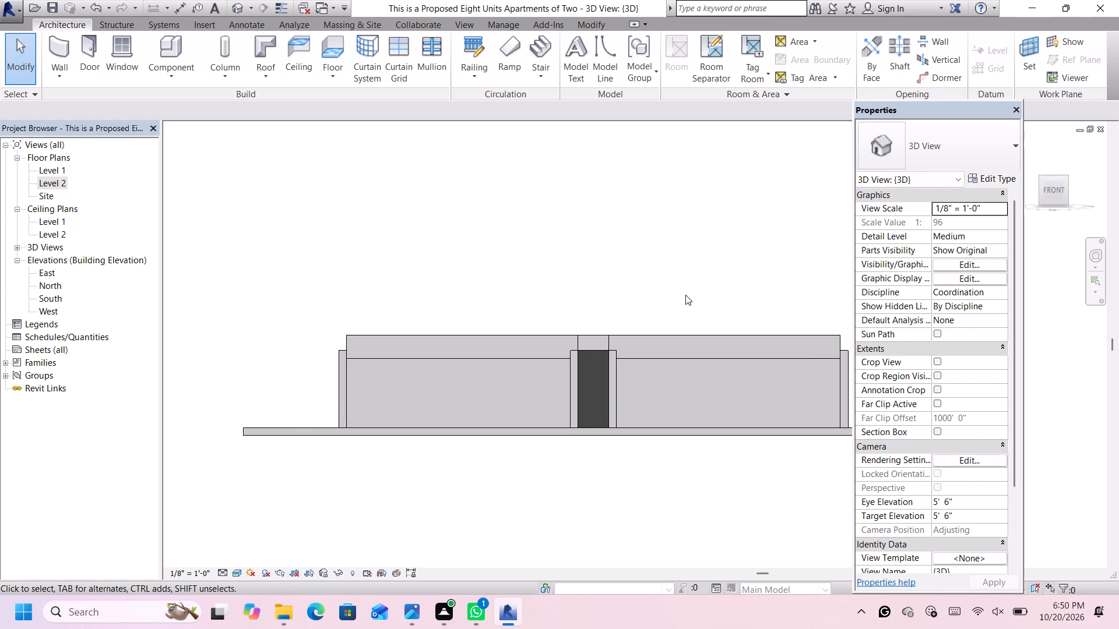
{"action": "scroll", "coordinate": [685, 294], "scroll_direction": "down", "scroll_amount": 8}
{"action": "scroll", "coordinate": [858, 242], "scroll_direction": "up", "scroll_amount": 5}
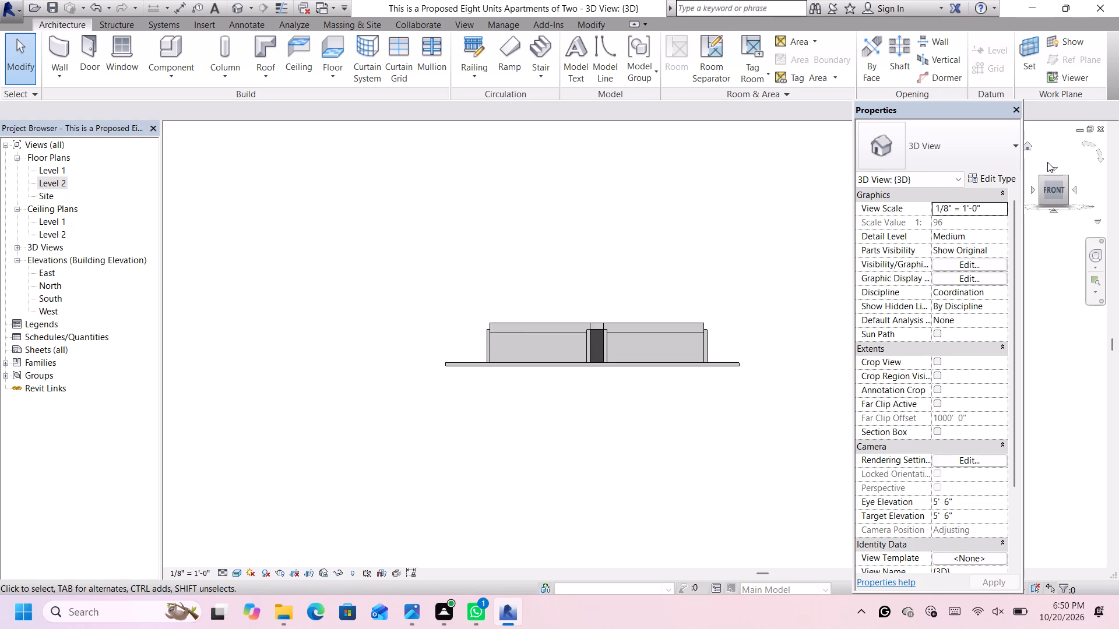
Open the Level 2 floor's boundary for editing and delete the four short lines forming the notch between the two parallel projecting walls.
{"action": "left_click", "coordinate": [1041, 177]}
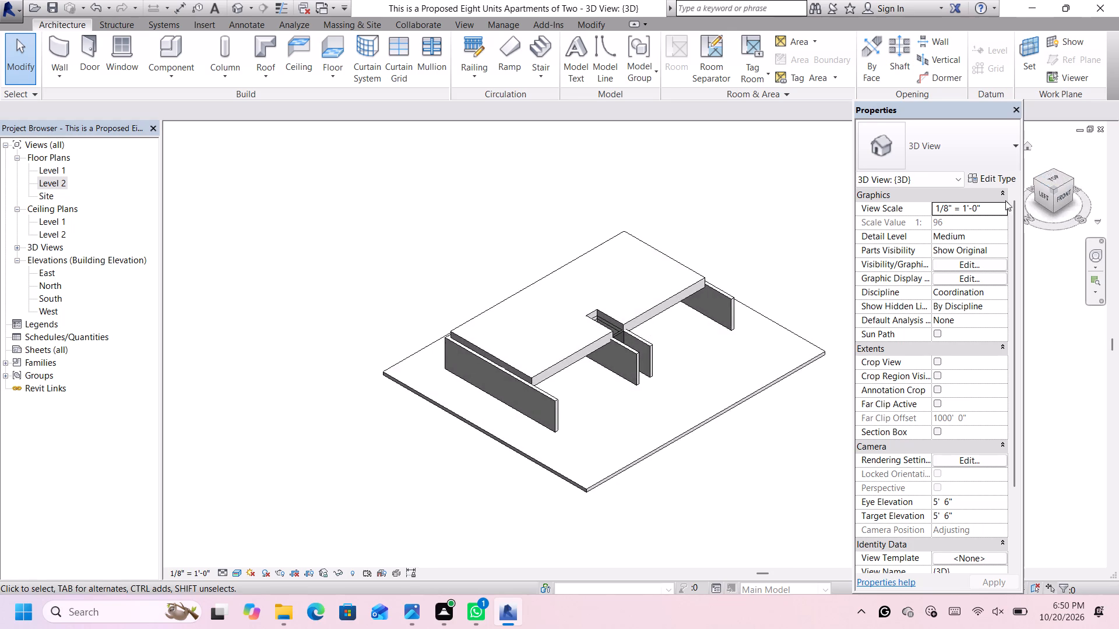
{"action": "scroll", "coordinate": [798, 264], "scroll_direction": "up", "scroll_amount": 1}
{"action": "scroll", "coordinate": [635, 300], "scroll_direction": "up", "scroll_amount": 3}
{"action": "double_click", "coordinate": [635, 301]}
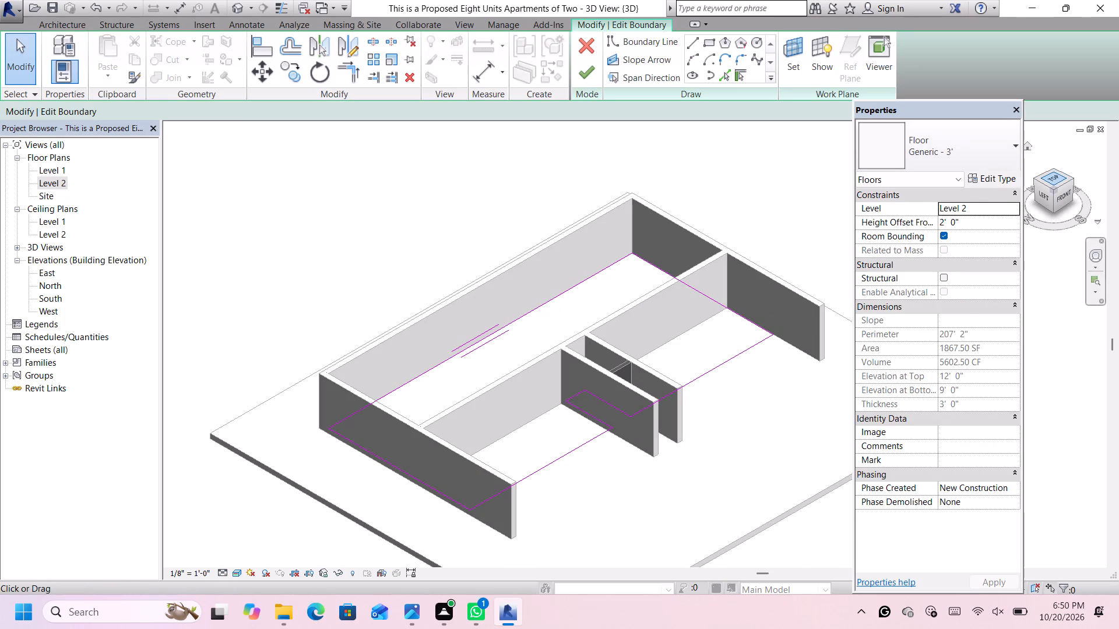
{"action": "left_click", "coordinate": [1057, 181]}
{"action": "scroll", "coordinate": [746, 315], "scroll_direction": "up", "scroll_amount": 5}
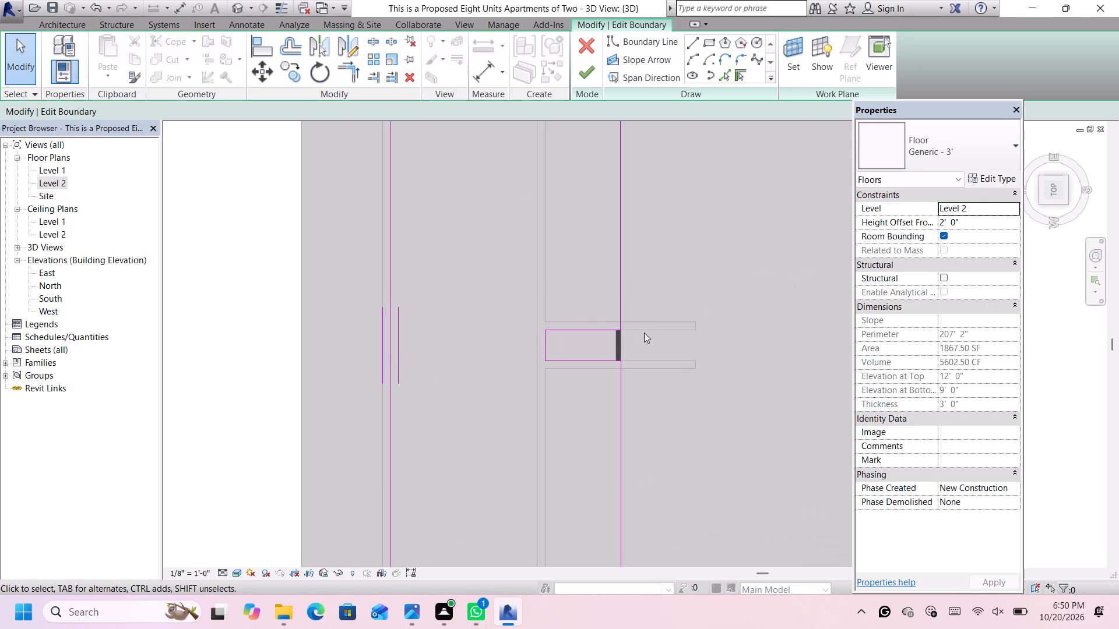
{"action": "scroll", "coordinate": [603, 333], "scroll_direction": "up", "scroll_amount": 4}
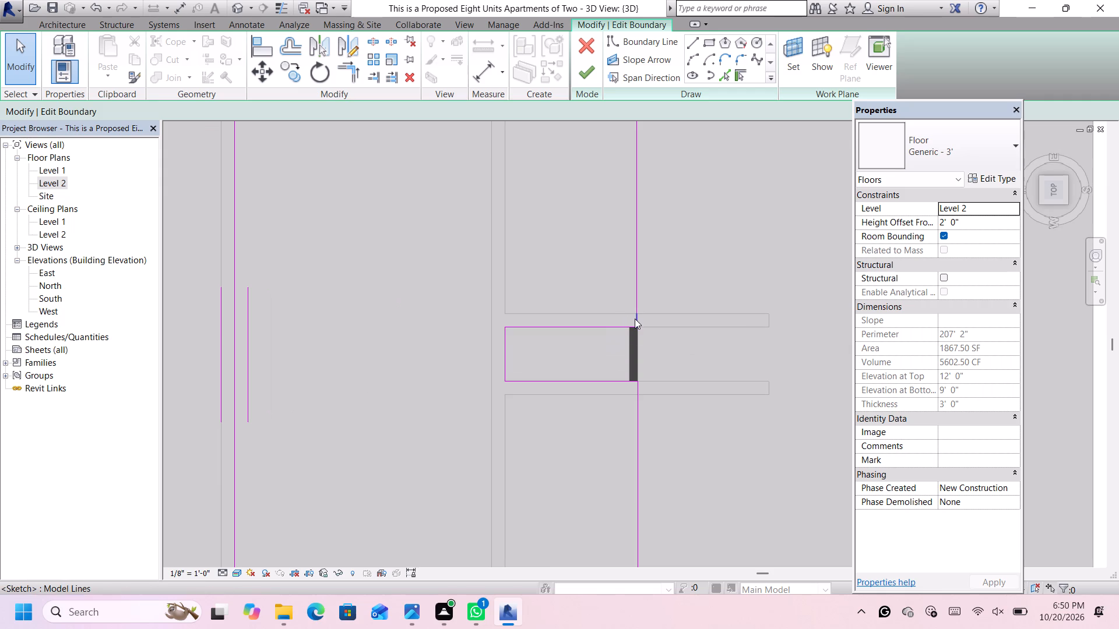
{"action": "left_click", "coordinate": [635, 320]}
{"action": "key", "text": "Delete"}
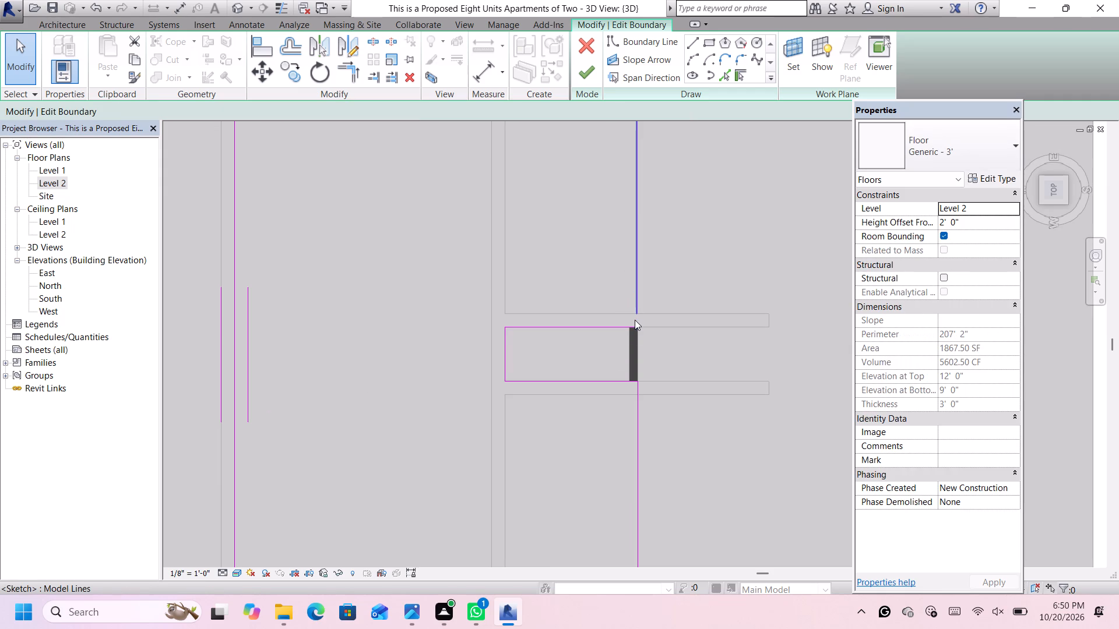
{"action": "left_click", "coordinate": [620, 326]}
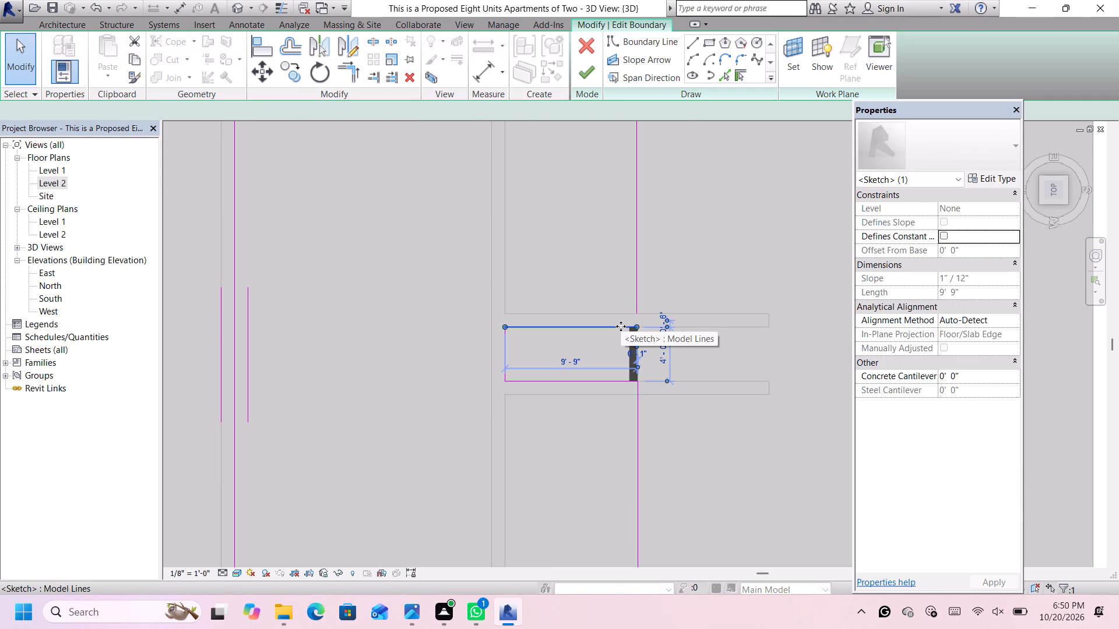
{"action": "key", "text": "Delete"}
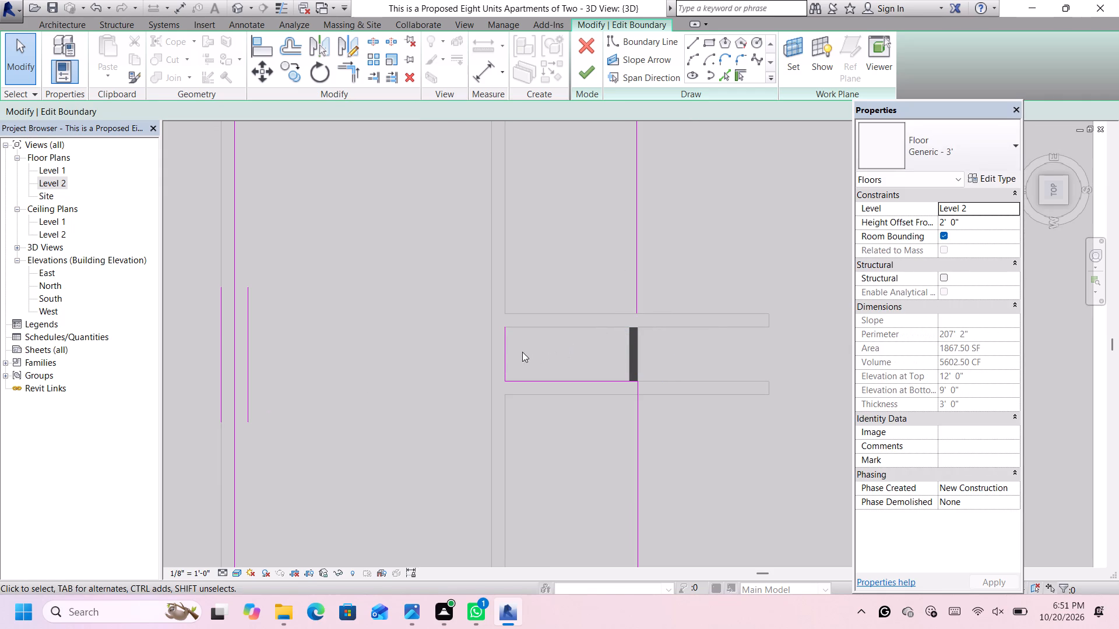
{"action": "left_click", "coordinate": [504, 352]}
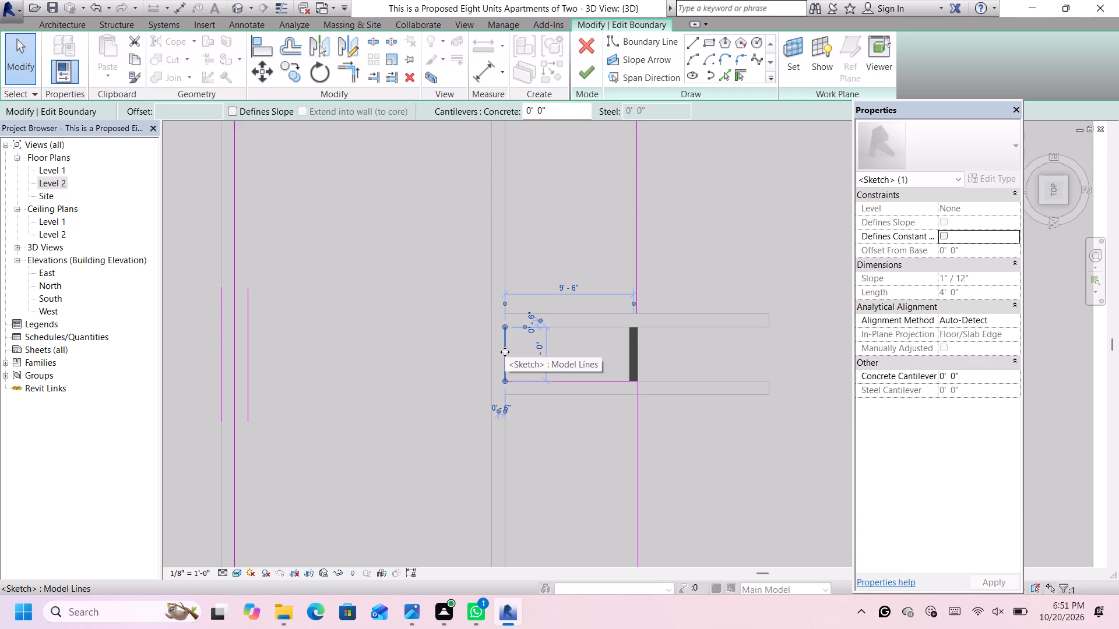
{"action": "key", "text": "Delete"}
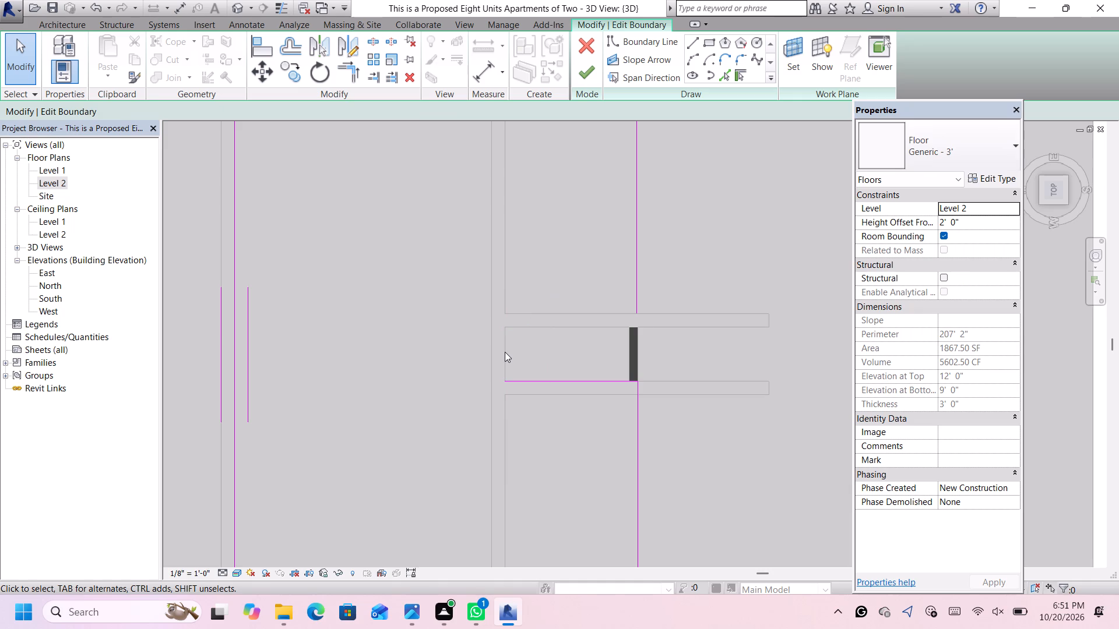
{"action": "left_click", "coordinate": [545, 381]}
{"action": "key", "text": "Delete"}
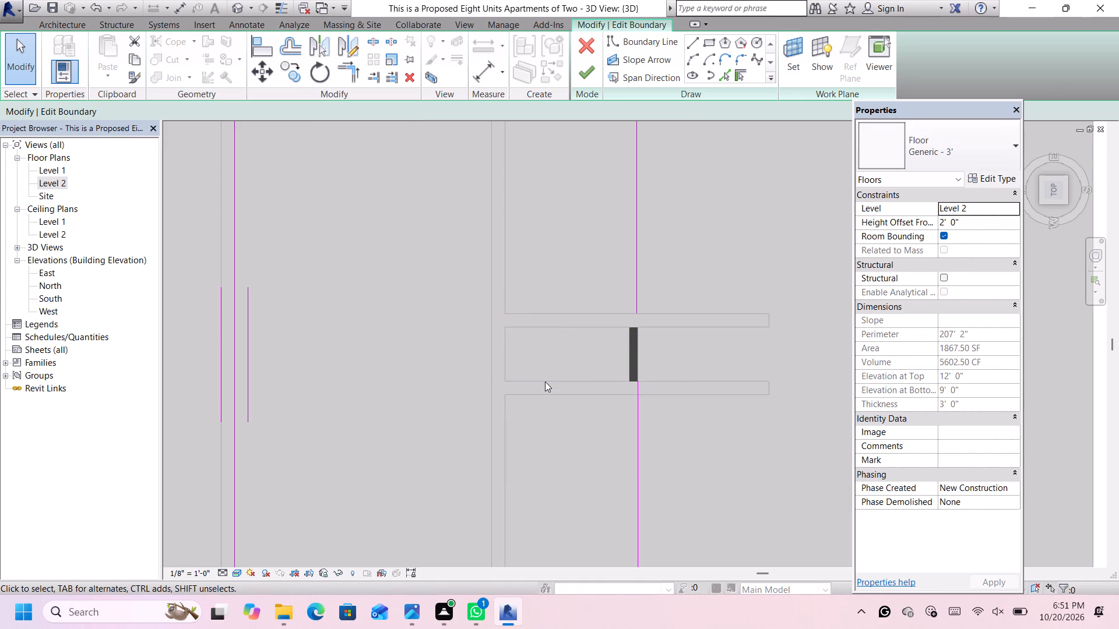
Shorten the front boundary line below the notch to 29'-0", ending it at the outer face of the lower projecting wall.
{"action": "scroll", "coordinate": [652, 393], "scroll_direction": "up", "scroll_amount": 9}
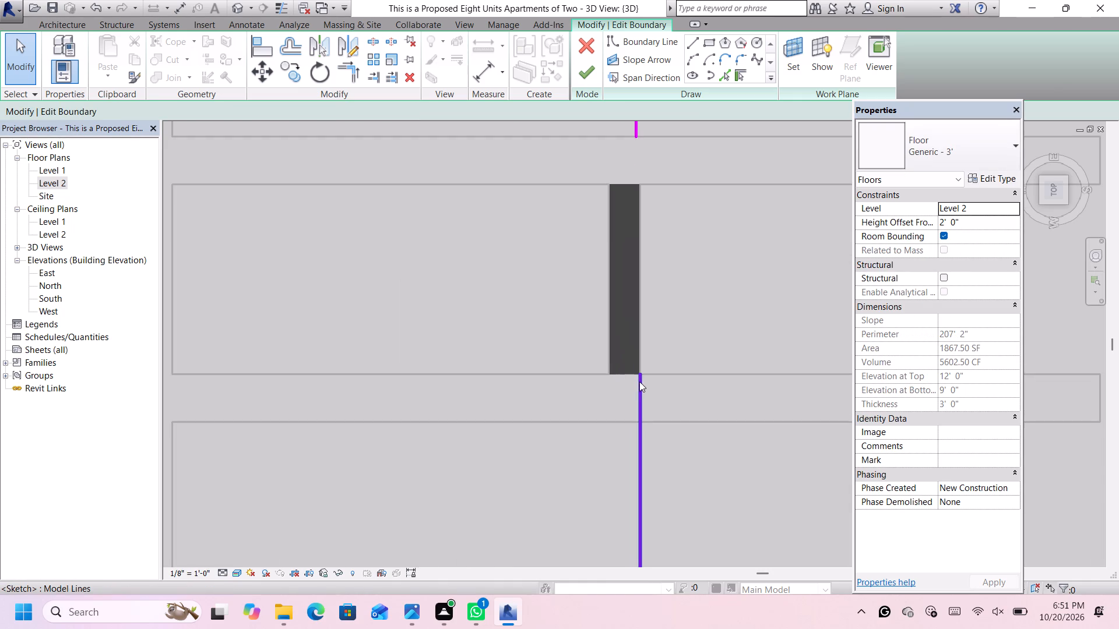
{"action": "left_click", "coordinate": [641, 386]}
{"action": "scroll", "coordinate": [648, 363], "scroll_direction": "down", "scroll_amount": 3}
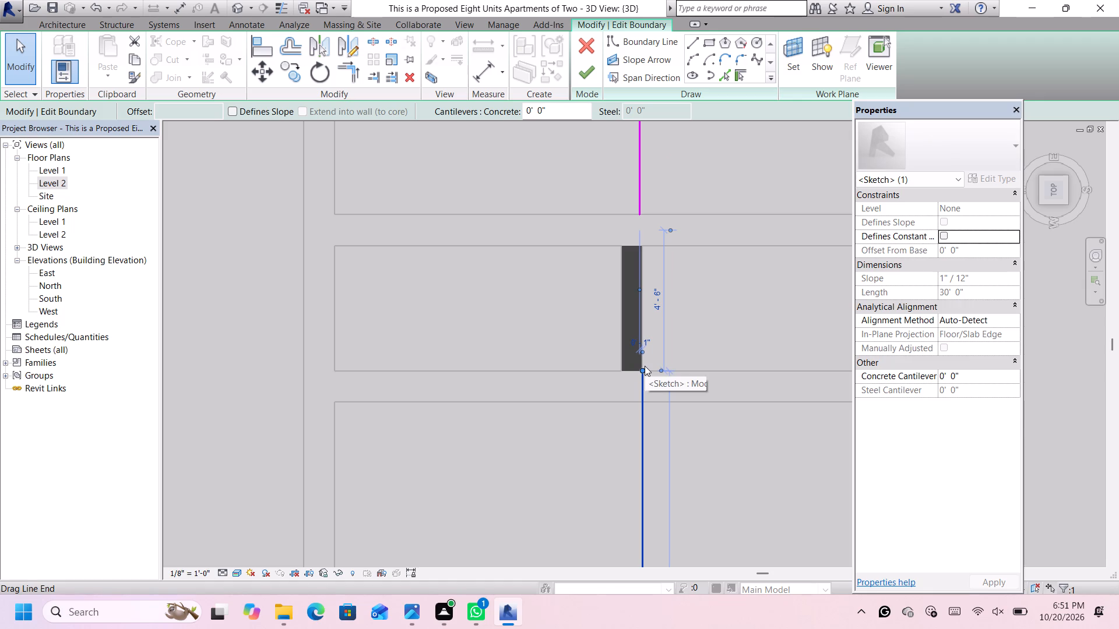
{"action": "left_click_drag", "start_coordinate": [642, 369], "coordinate": [639, 406]}
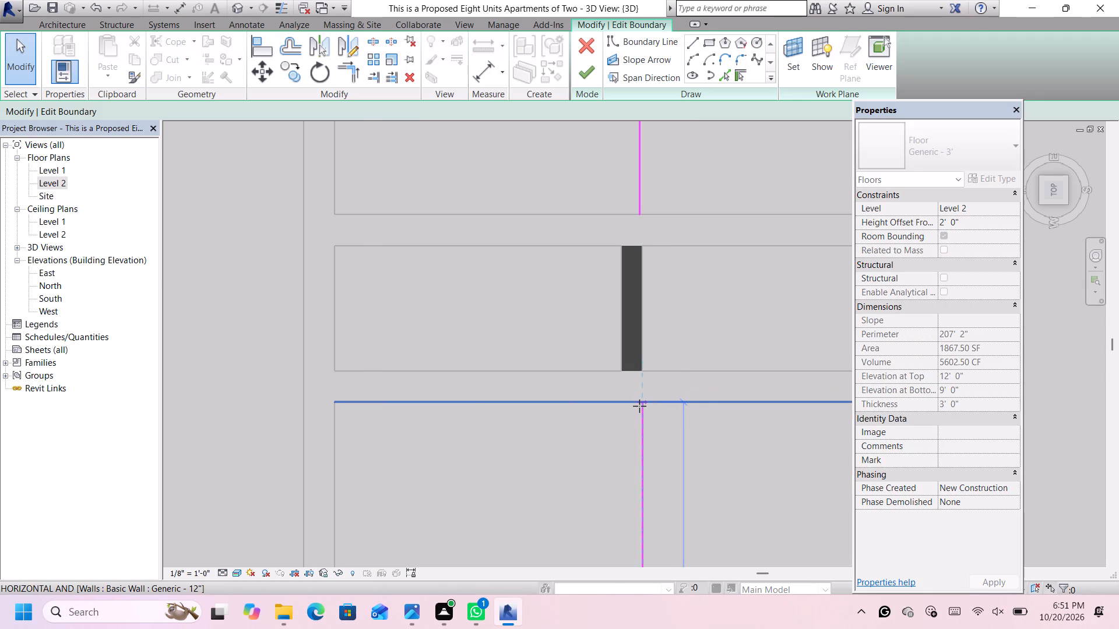
{"action": "left_click_drag", "start_coordinate": [639, 406], "coordinate": [640, 404]}
{"action": "scroll", "coordinate": [677, 344], "scroll_direction": "down", "scroll_amount": 6}
{"action": "scroll", "coordinate": [682, 320], "scroll_direction": "up", "scroll_amount": 2}
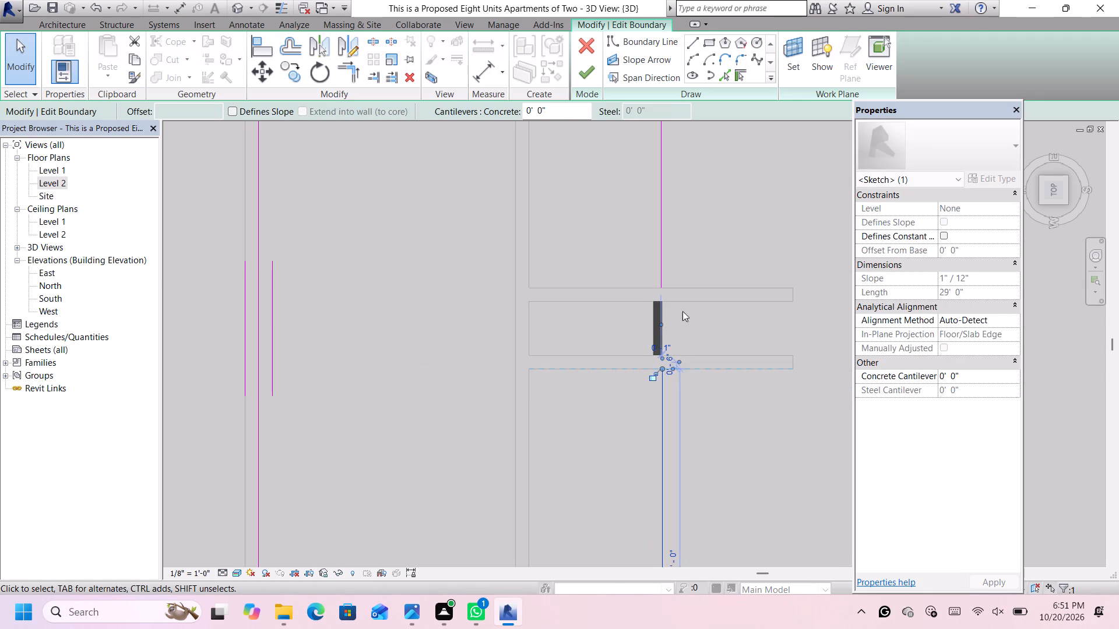
Draw a wider notch along the projecting walls' outer faces with 9'-9", 6'-0" and 9'-10" boundary lines, and finish the floor sketch.
{"action": "scroll", "coordinate": [682, 311], "scroll_direction": "up", "scroll_amount": 3}
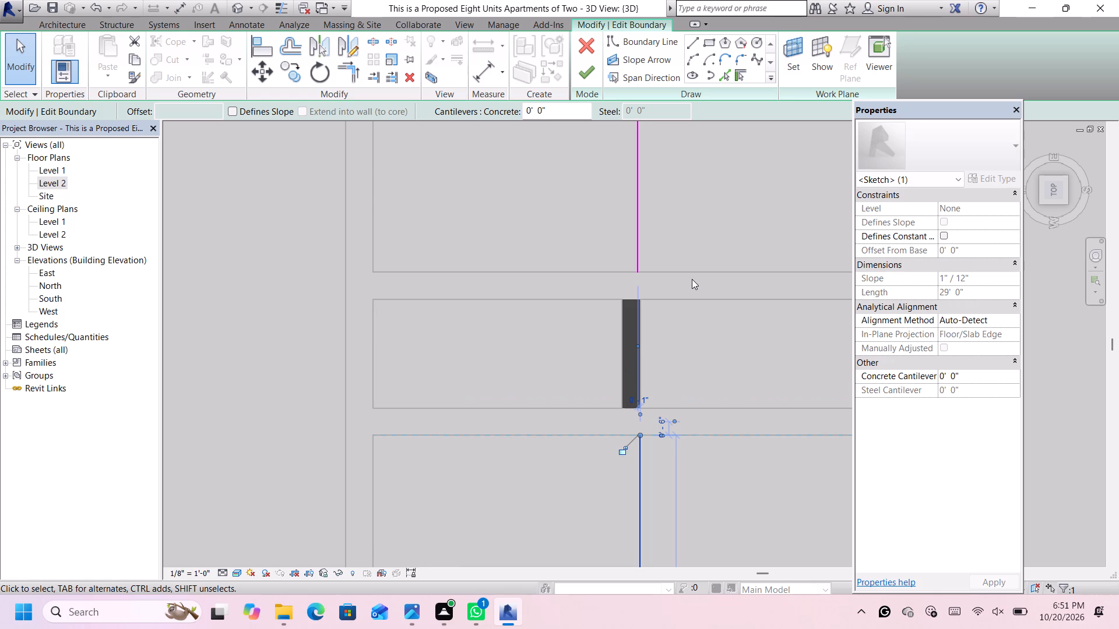
{"action": "scroll", "coordinate": [692, 280], "scroll_direction": "down", "scroll_amount": 1}
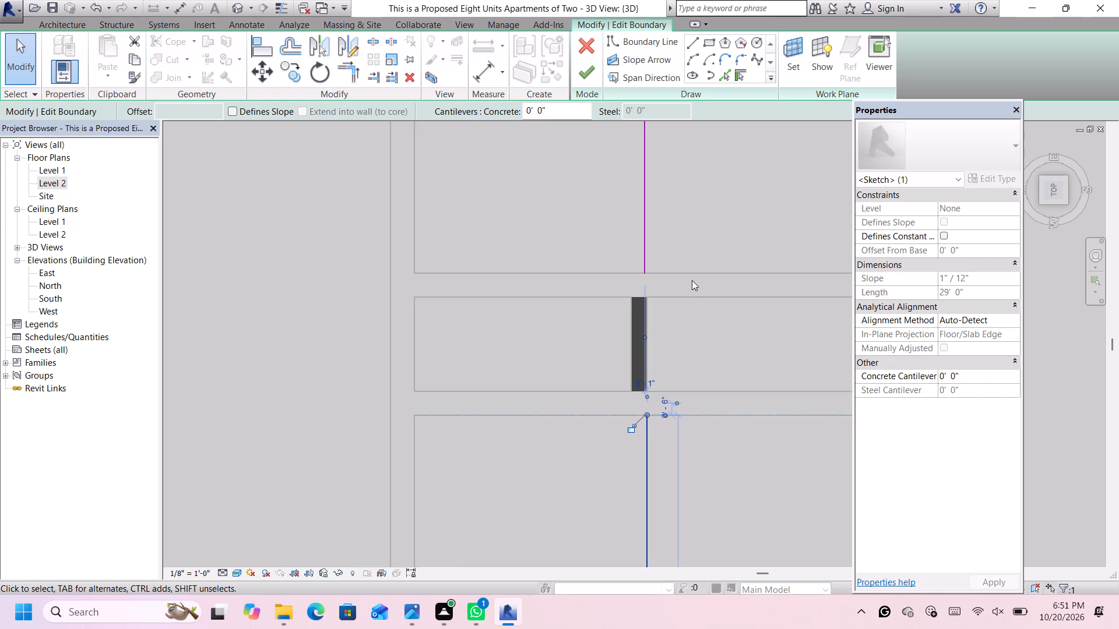
{"action": "key", "text": "l"}
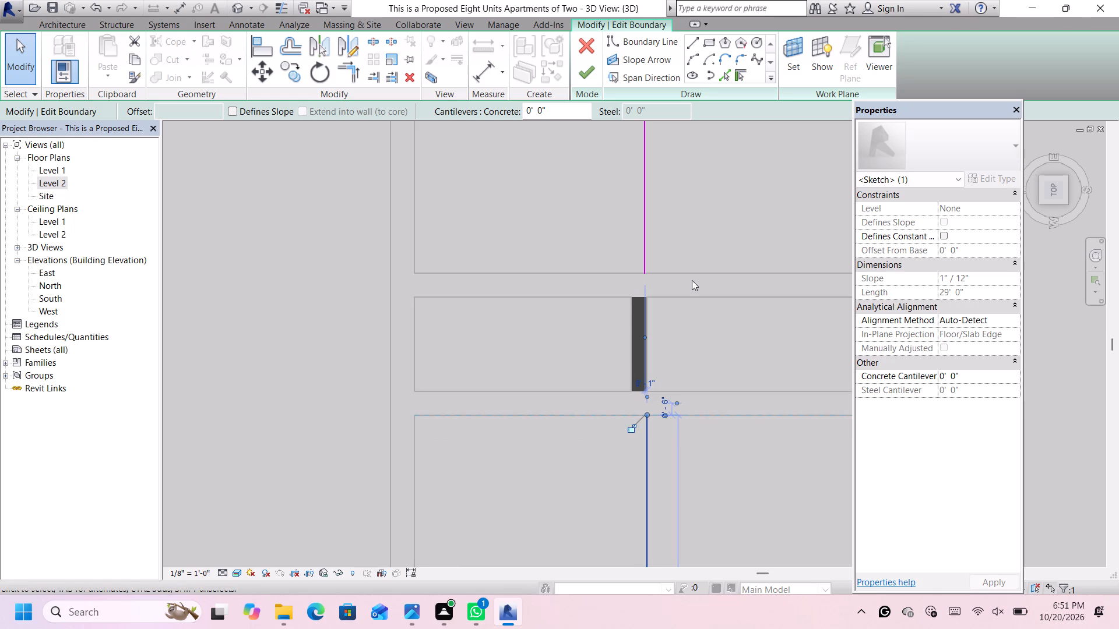
{"action": "left_click", "coordinate": [692, 43]}
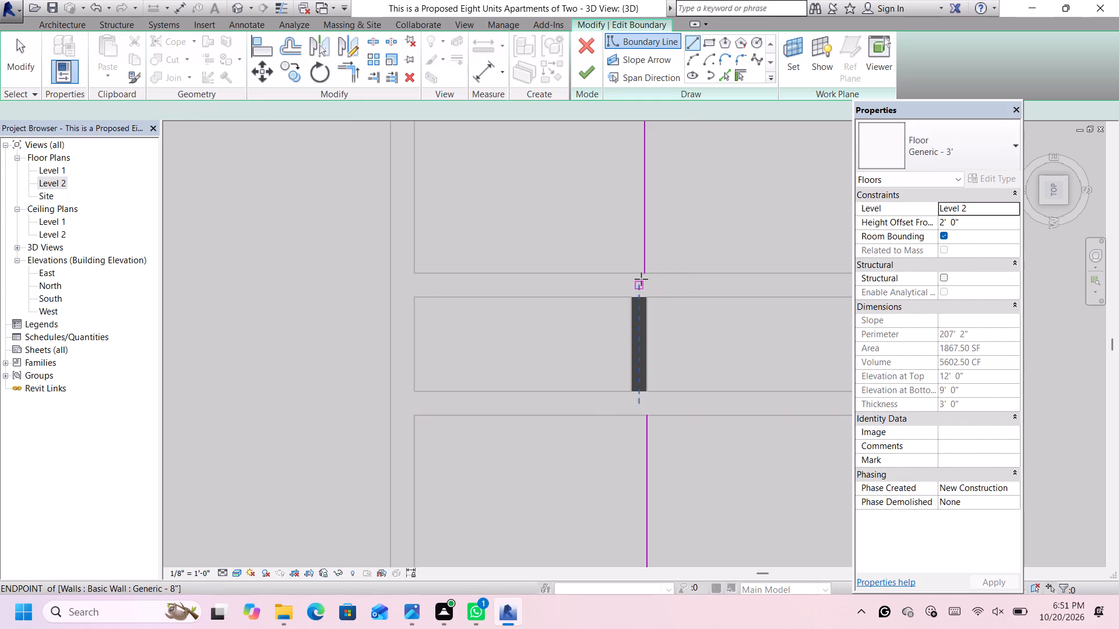
{"action": "left_click", "coordinate": [645, 273]}
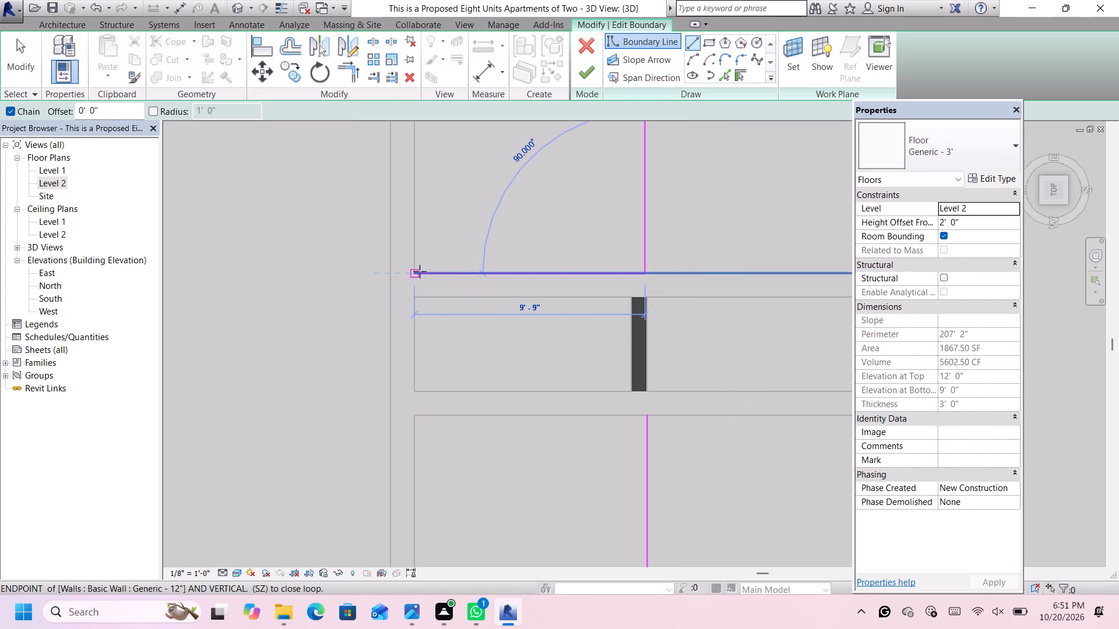
{"action": "left_click", "coordinate": [416, 272]}
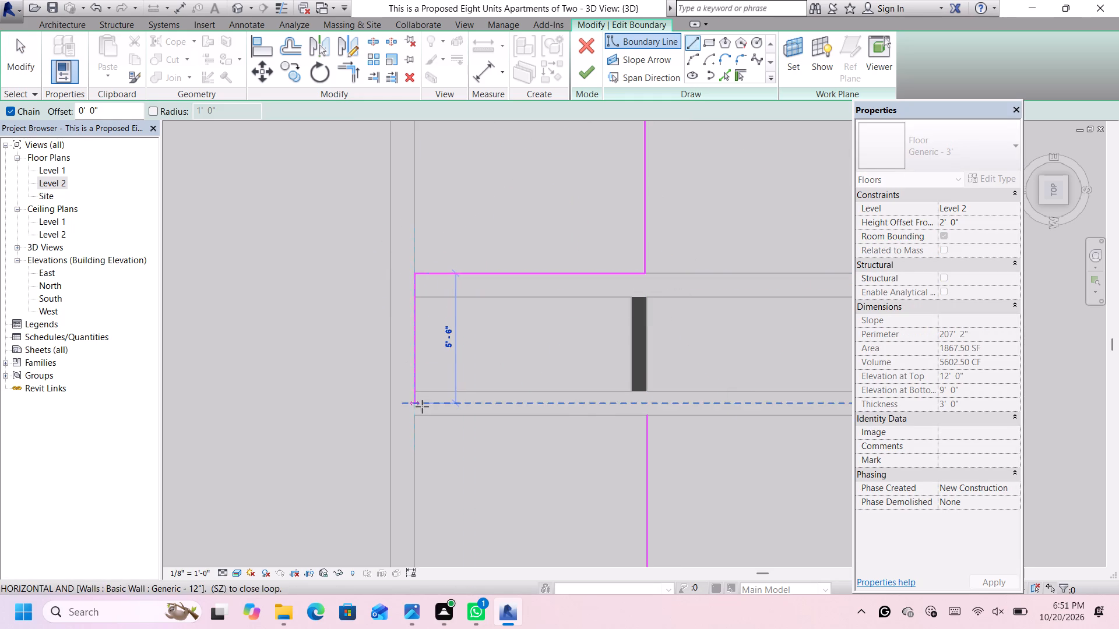
{"action": "left_click", "coordinate": [418, 414]}
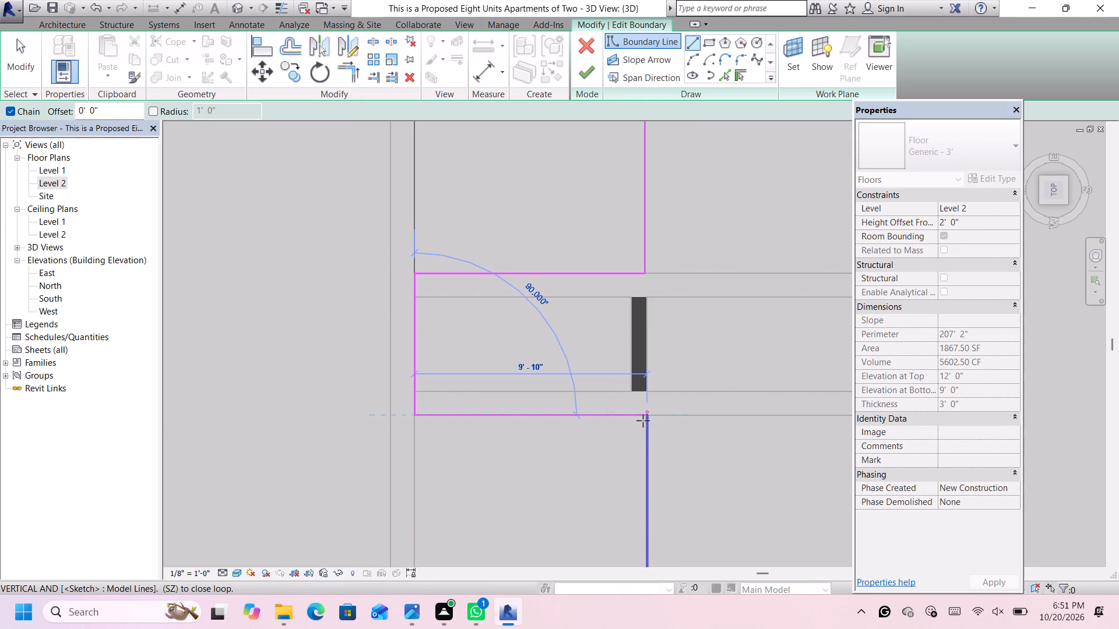
{"action": "left_click", "coordinate": [647, 416]}
{"action": "scroll", "coordinate": [649, 408], "scroll_direction": "down", "scroll_amount": 7}
{"action": "scroll", "coordinate": [711, 288], "scroll_direction": "up", "scroll_amount": 1}
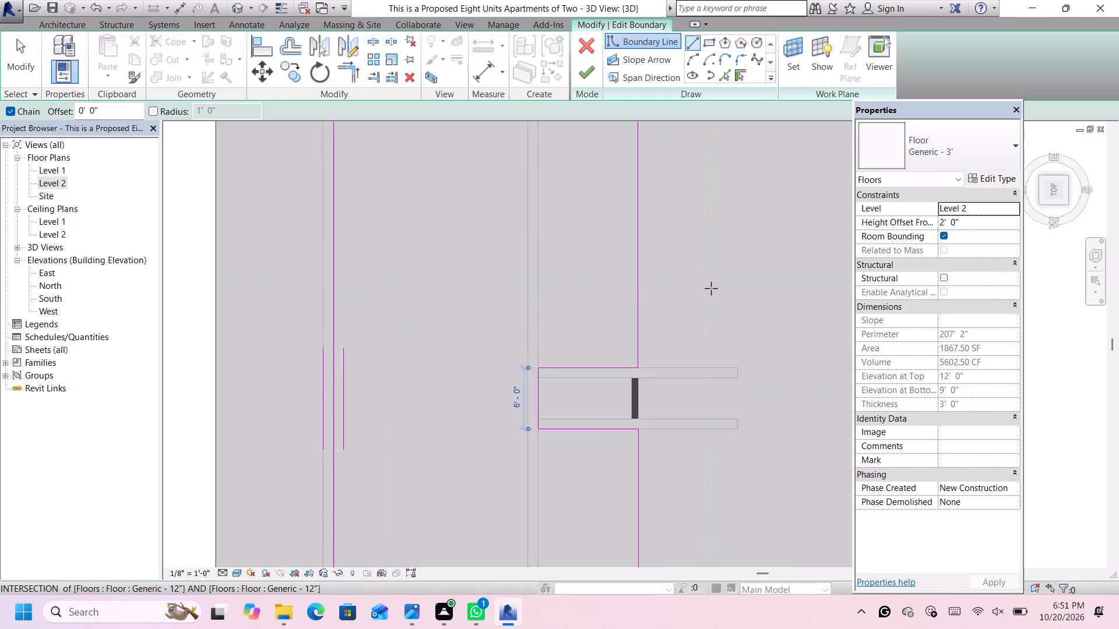
{"action": "scroll", "coordinate": [711, 288], "scroll_direction": "up", "scroll_amount": 1}
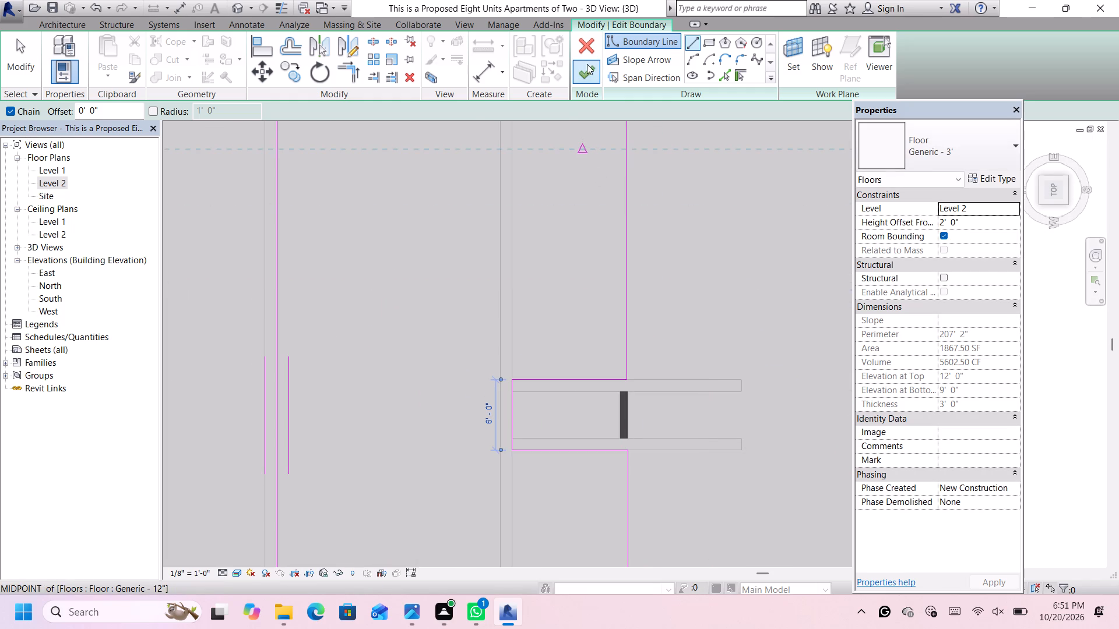
{"action": "left_click", "coordinate": [588, 69]}
Examine the Level 2 floor's widened notch around the projecting walls from above and from several angled 3D views.
{"action": "scroll", "coordinate": [674, 257], "scroll_direction": "down", "scroll_amount": 6}
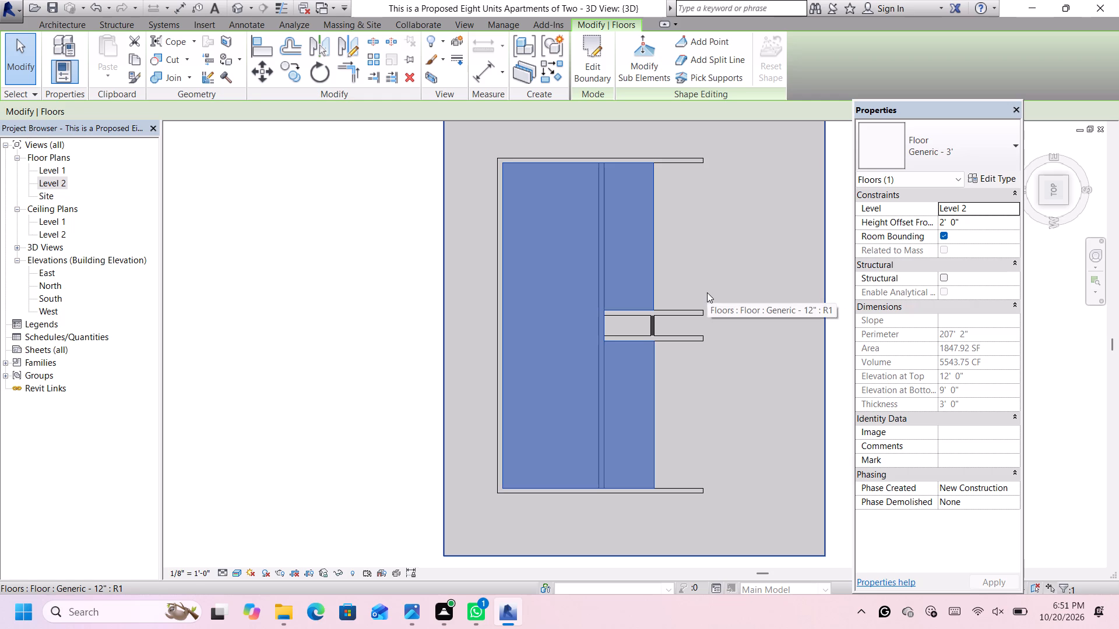
{"action": "left_click", "coordinate": [1042, 202]}
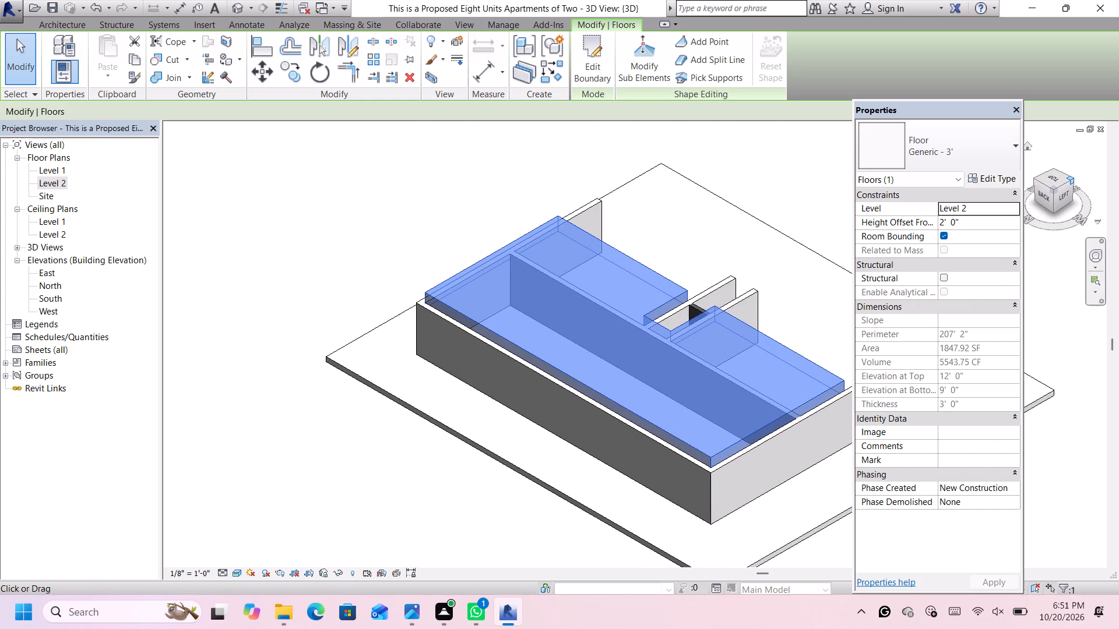
{"action": "left_click", "coordinate": [1069, 179]}
{"action": "left_click", "coordinate": [1071, 178]}
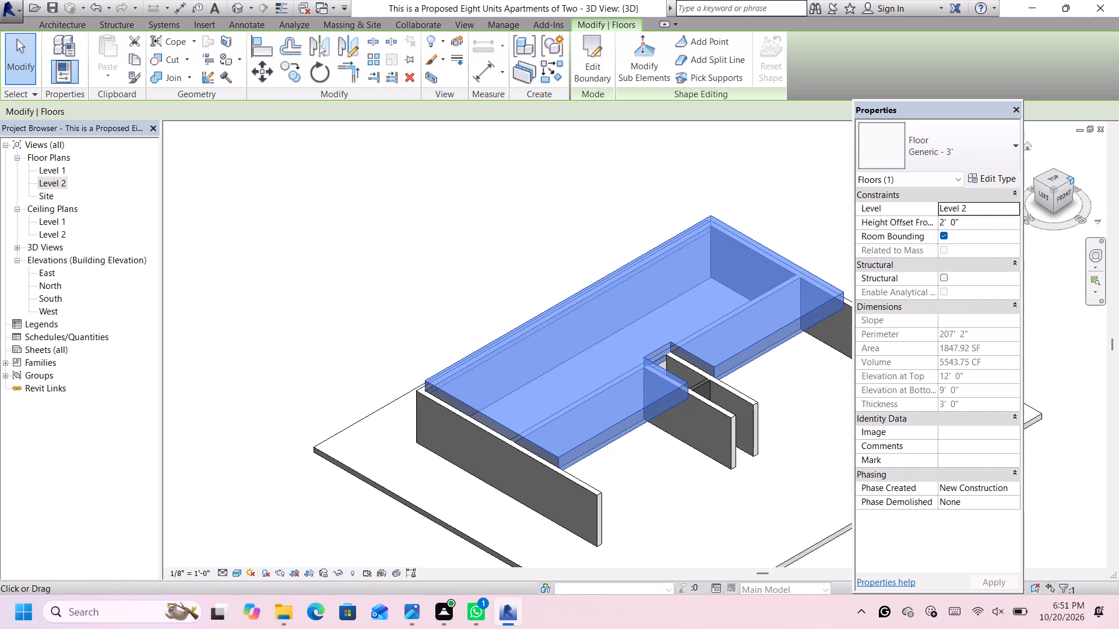
{"action": "scroll", "coordinate": [815, 253], "scroll_direction": "down", "scroll_amount": 3}
{"action": "scroll", "coordinate": [815, 253], "scroll_direction": "up", "scroll_amount": 4}
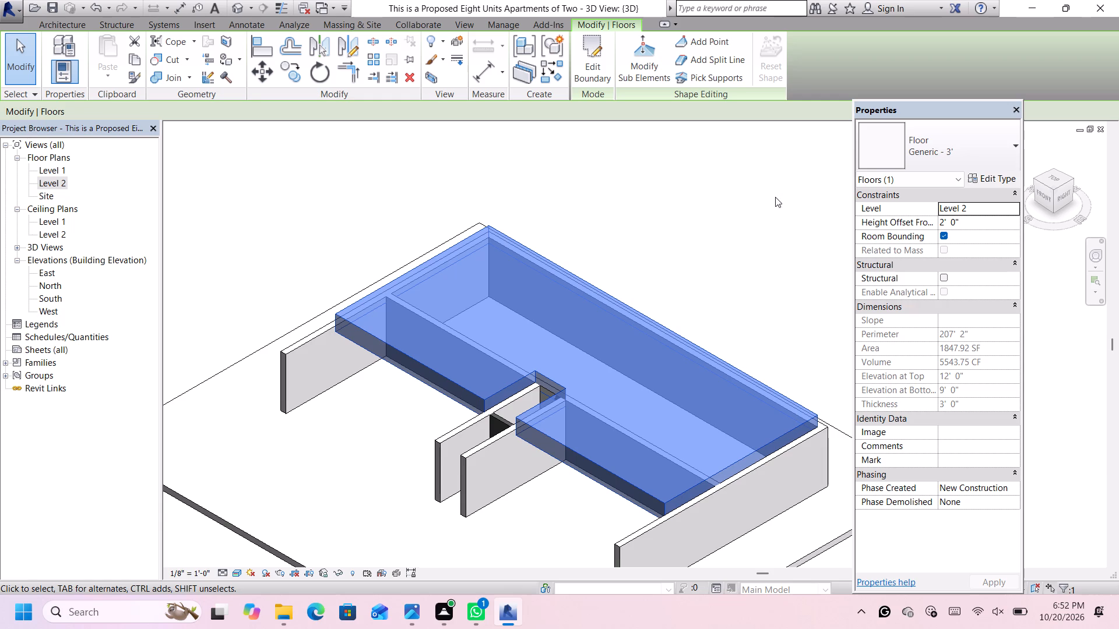
{"action": "scroll", "coordinate": [617, 221], "scroll_direction": "down", "scroll_amount": 4}
{"action": "scroll", "coordinate": [654, 397], "scroll_direction": "up", "scroll_amount": 1}
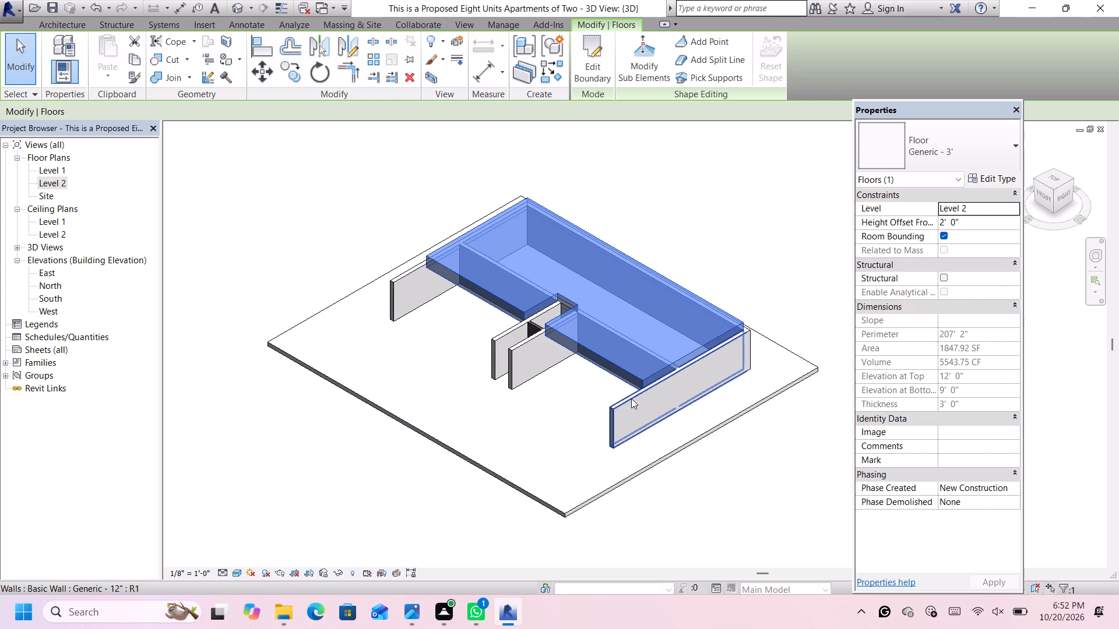
In the South elevation, add four levels above Level 2 at successive 10'-0" offsets using picked level lines.
{"action": "left_click", "coordinate": [72, 20]}
{"action": "double_click", "coordinate": [57, 295]}
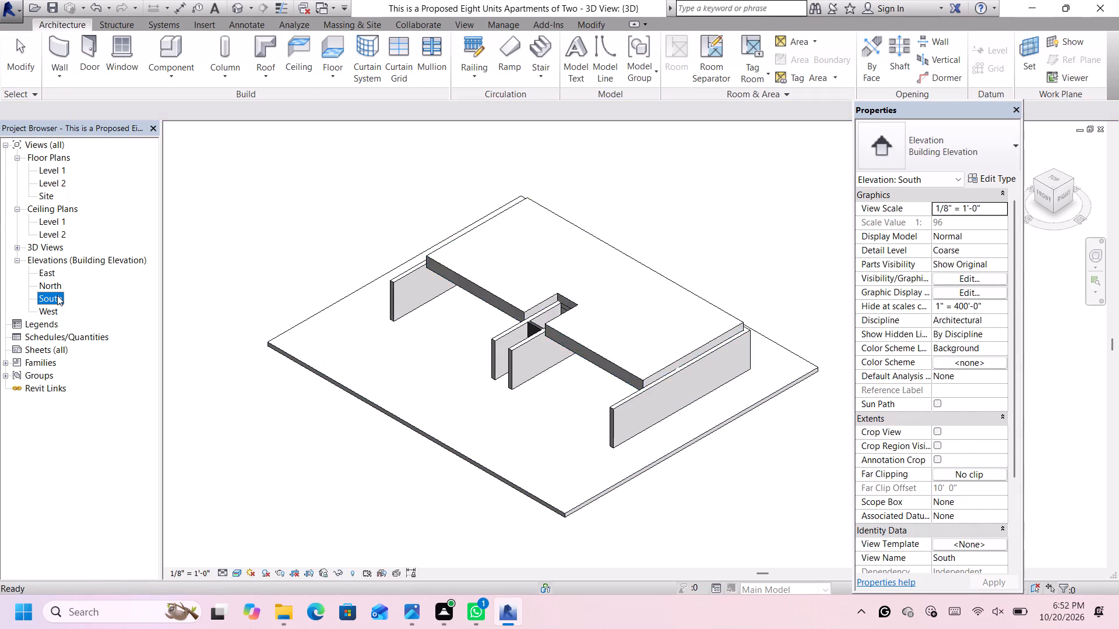
{"action": "scroll", "coordinate": [642, 237], "scroll_direction": "down", "scroll_amount": 3}
{"action": "scroll", "coordinate": [667, 237], "scroll_direction": "up", "scroll_amount": 2}
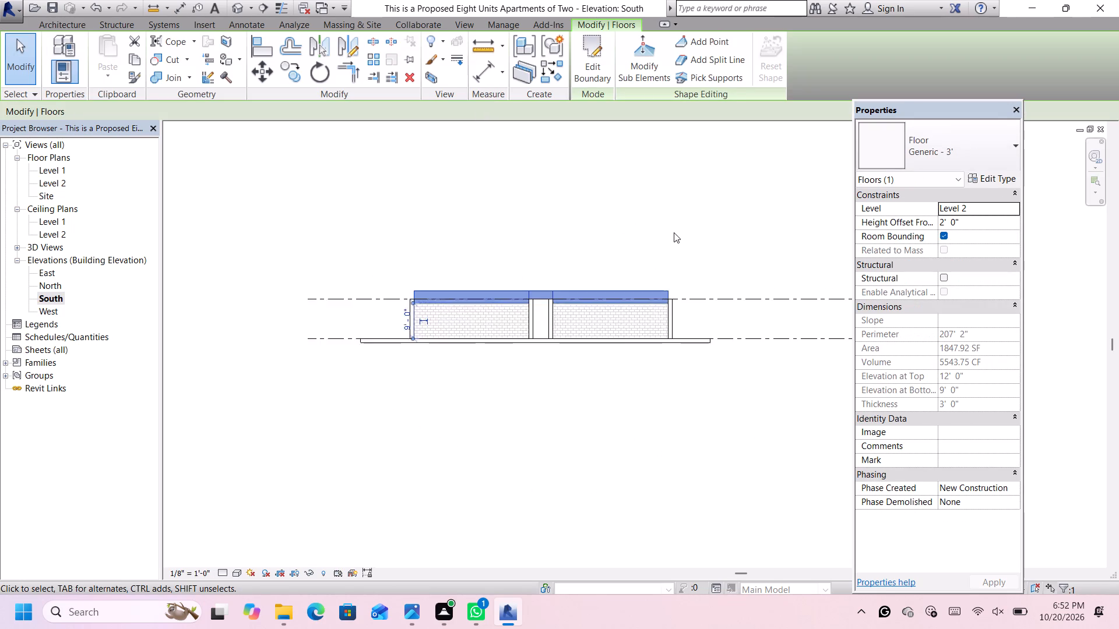
{"action": "scroll", "coordinate": [674, 232], "scroll_direction": "up", "scroll_amount": 2}
{"action": "scroll", "coordinate": [675, 236], "scroll_direction": "down", "scroll_amount": 9}
{"action": "middle_click_drag", "start_coordinate": [691, 220], "coordinate": [573, 330]}
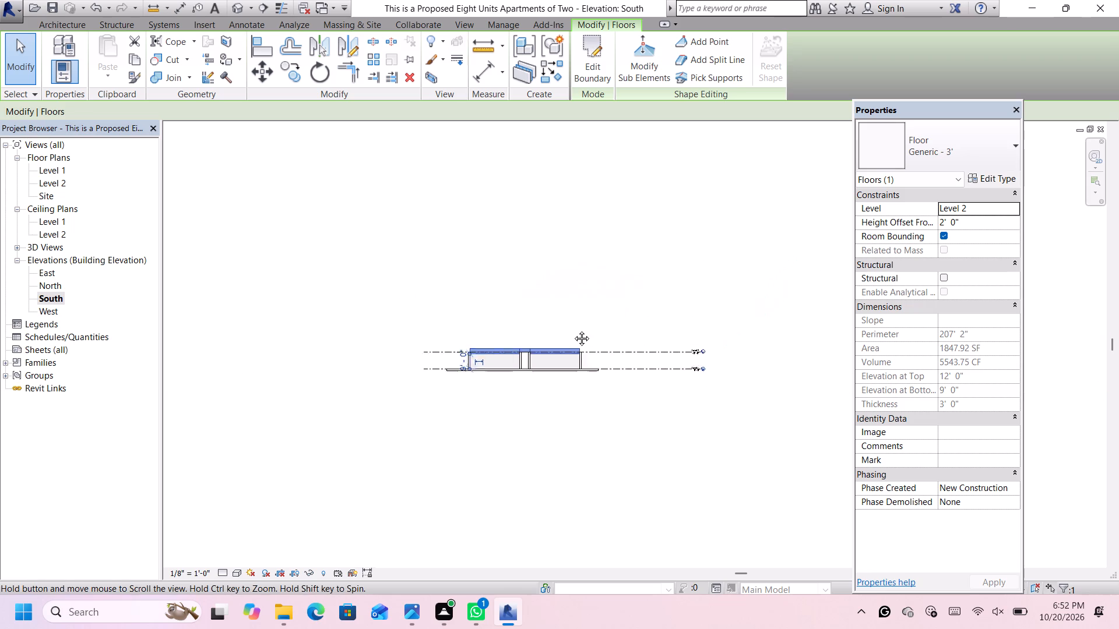
{"action": "middle_click_drag", "start_coordinate": [573, 330], "coordinate": [570, 330]}
{"action": "scroll", "coordinate": [570, 330], "scroll_direction": "up", "scroll_amount": 4}
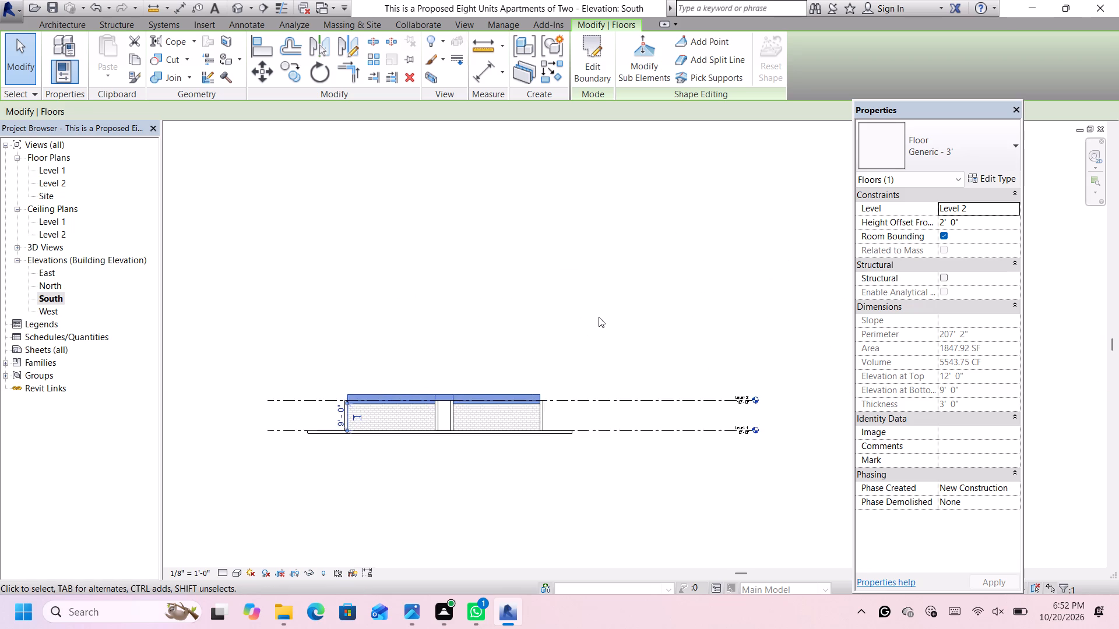
{"action": "scroll", "coordinate": [599, 317], "scroll_direction": "up", "scroll_amount": 2}
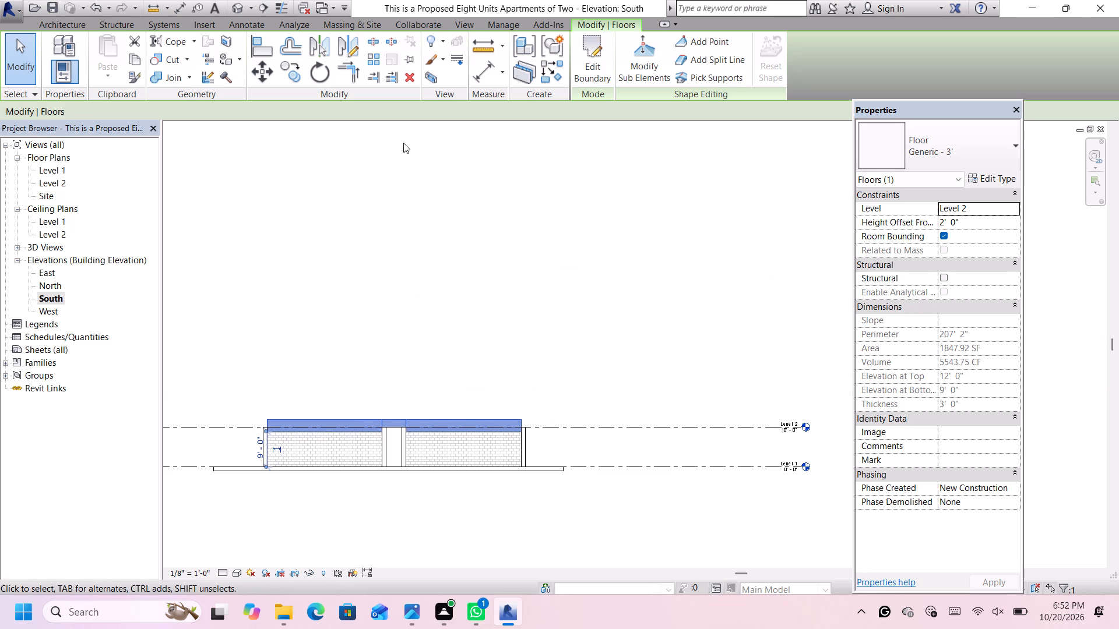
{"action": "left_click", "coordinate": [55, 22]}
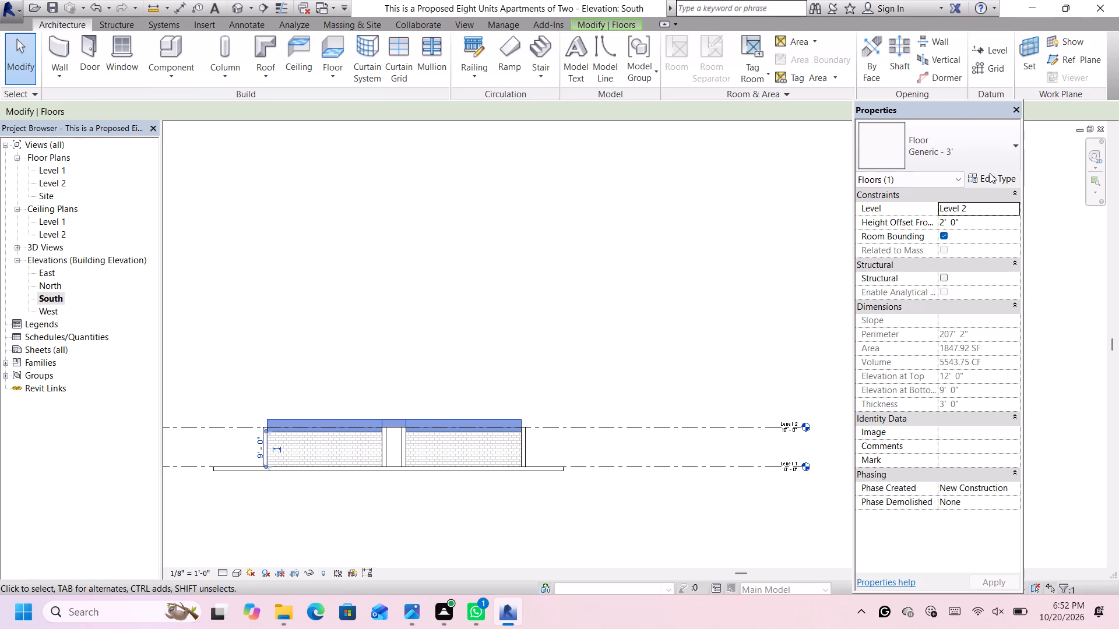
{"action": "left_click", "coordinate": [984, 51]}
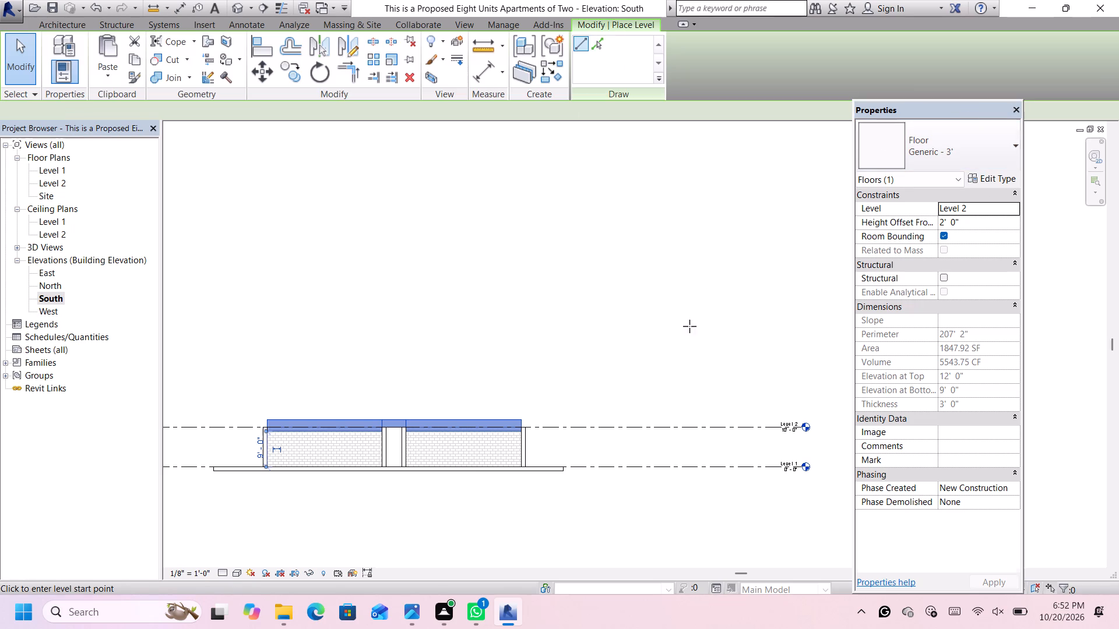
{"action": "left_click", "coordinate": [603, 49]}
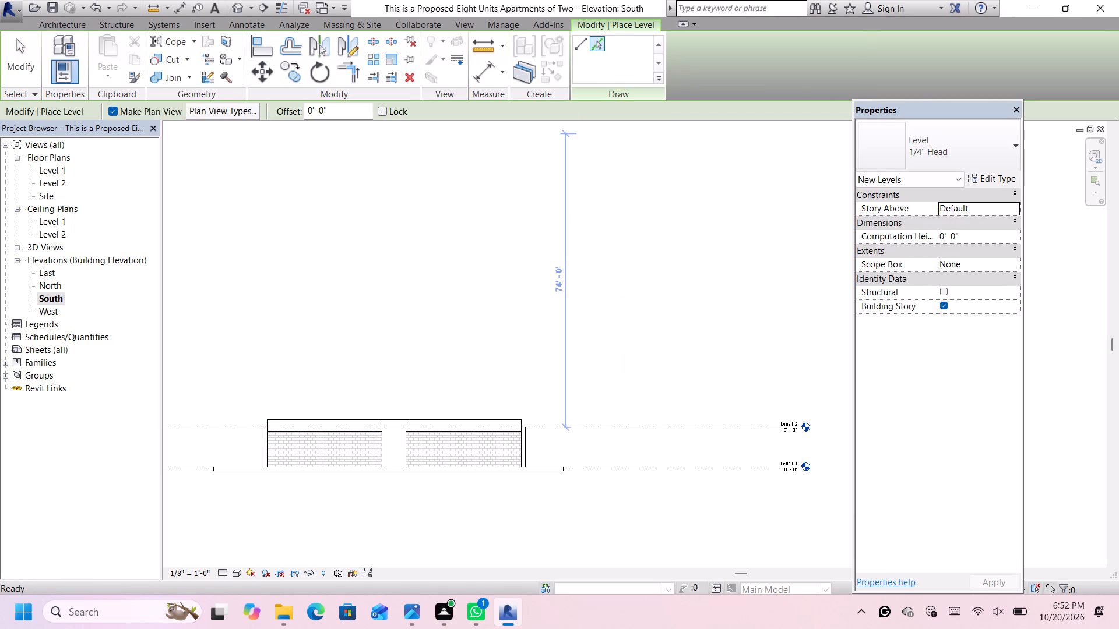
{"action": "left_click", "coordinate": [354, 112]}
{"action": "left_click_drag", "start_coordinate": [354, 112], "coordinate": [297, 110]}
{"action": "key", "text": "BackSpace"}
{"action": "type", "text": "10'"}
{"action": "key", "text": "Return"}
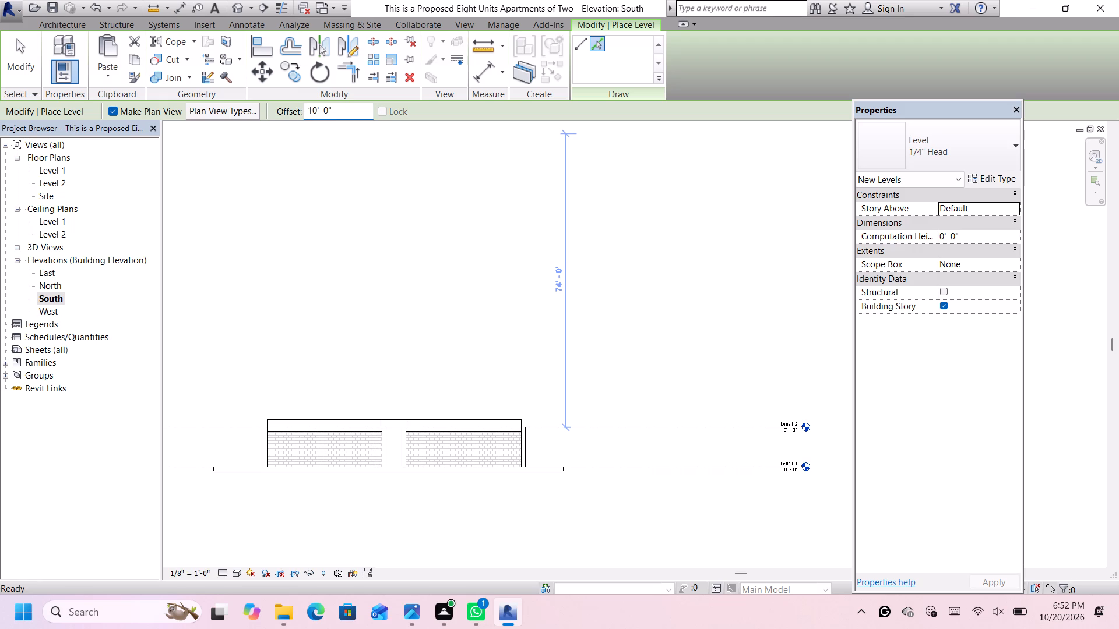
{"action": "left_click", "coordinate": [632, 426]}
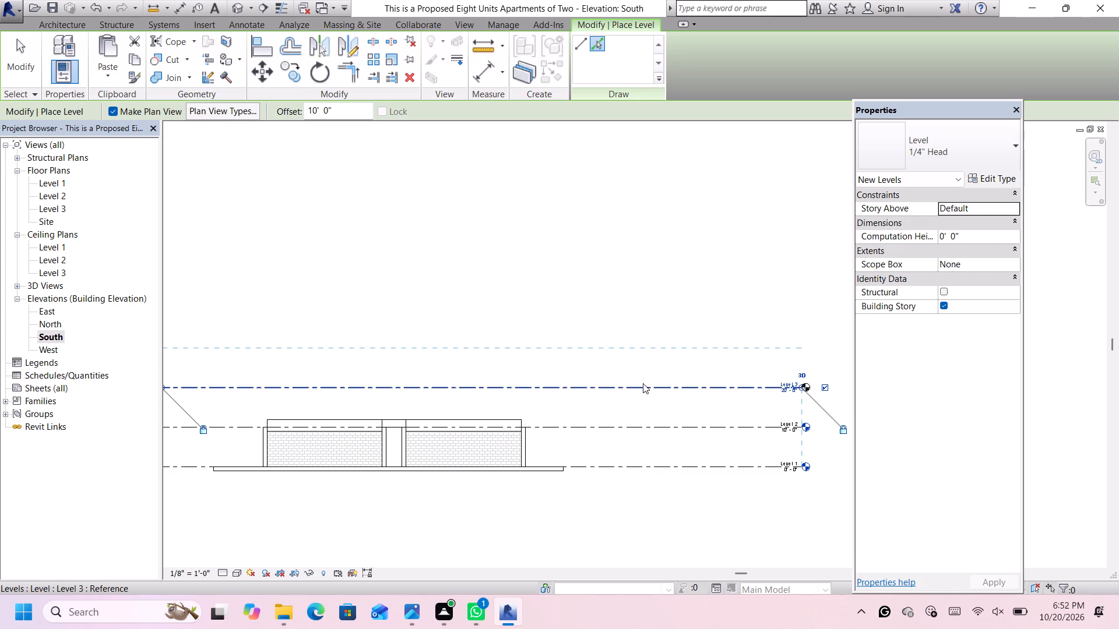
{"action": "left_click", "coordinate": [643, 383]}
{"action": "left_click", "coordinate": [657, 345]}
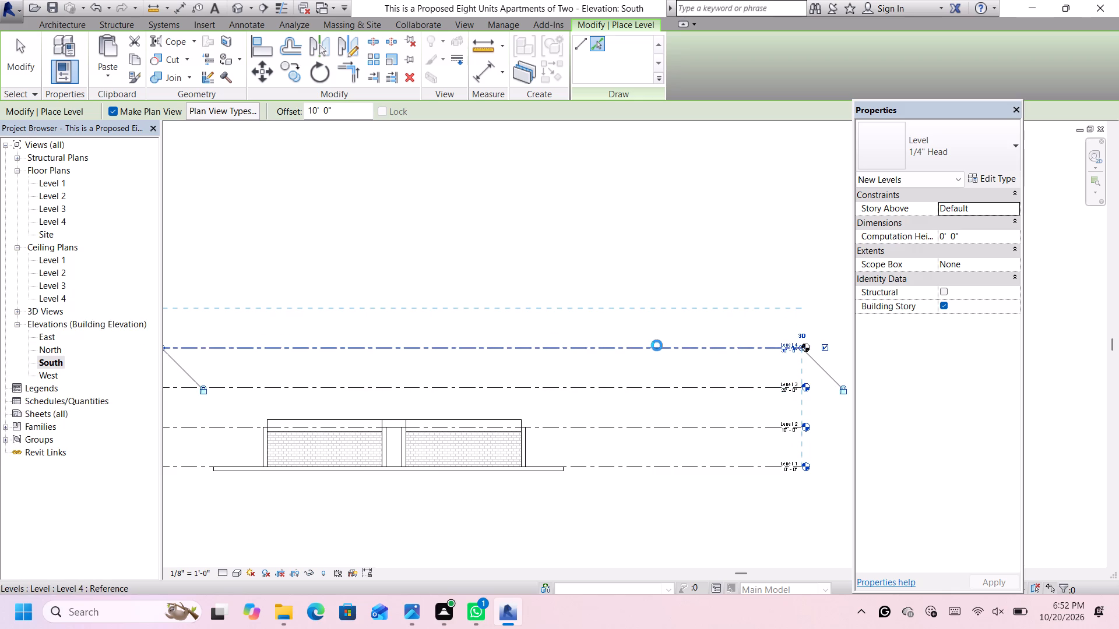
{"action": "left_click", "coordinate": [666, 304]}
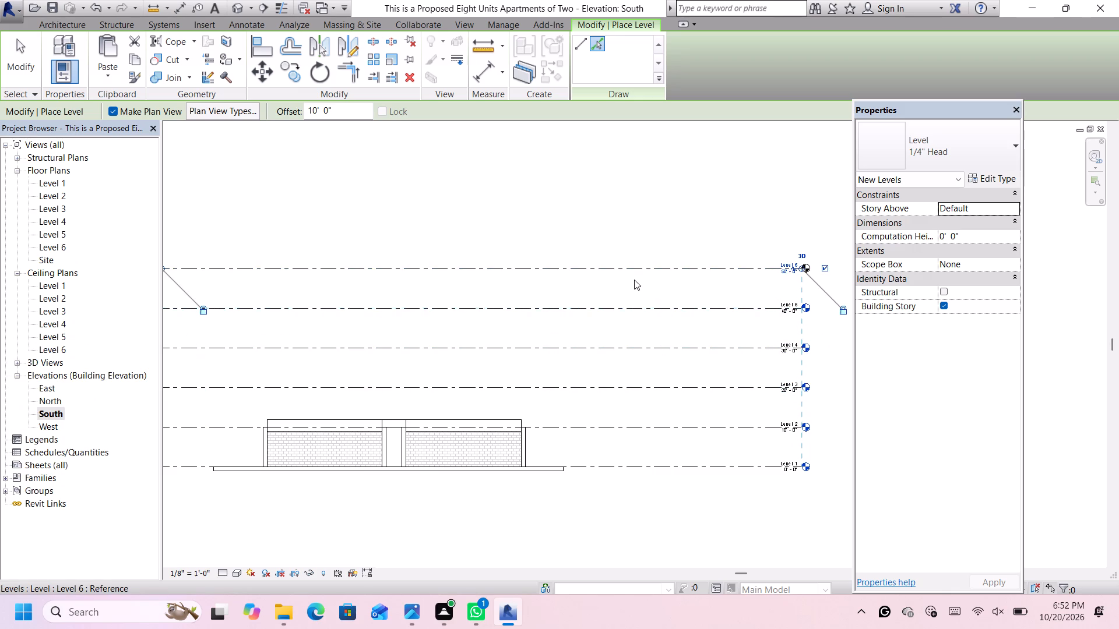
Add two more levels above the topmost level, each offset 10'-0" from the one below.
{"action": "scroll", "coordinate": [634, 281], "scroll_direction": "down", "scroll_amount": 4}
{"action": "scroll", "coordinate": [445, 232], "scroll_direction": "up", "scroll_amount": 2}
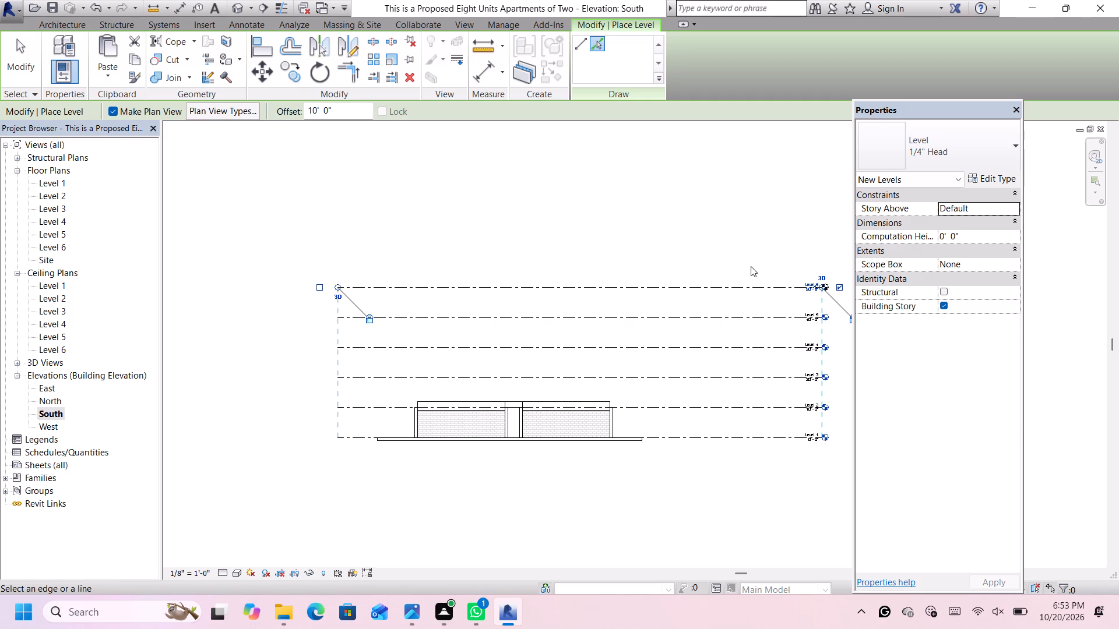
{"action": "left_click", "coordinate": [747, 285]}
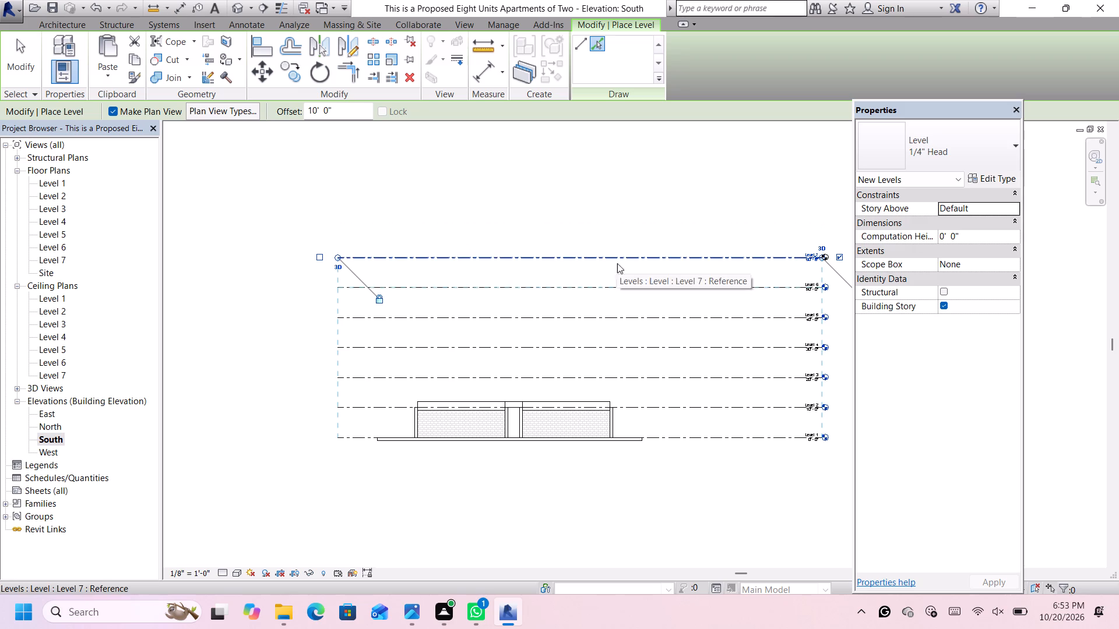
{"action": "left_click", "coordinate": [635, 255]}
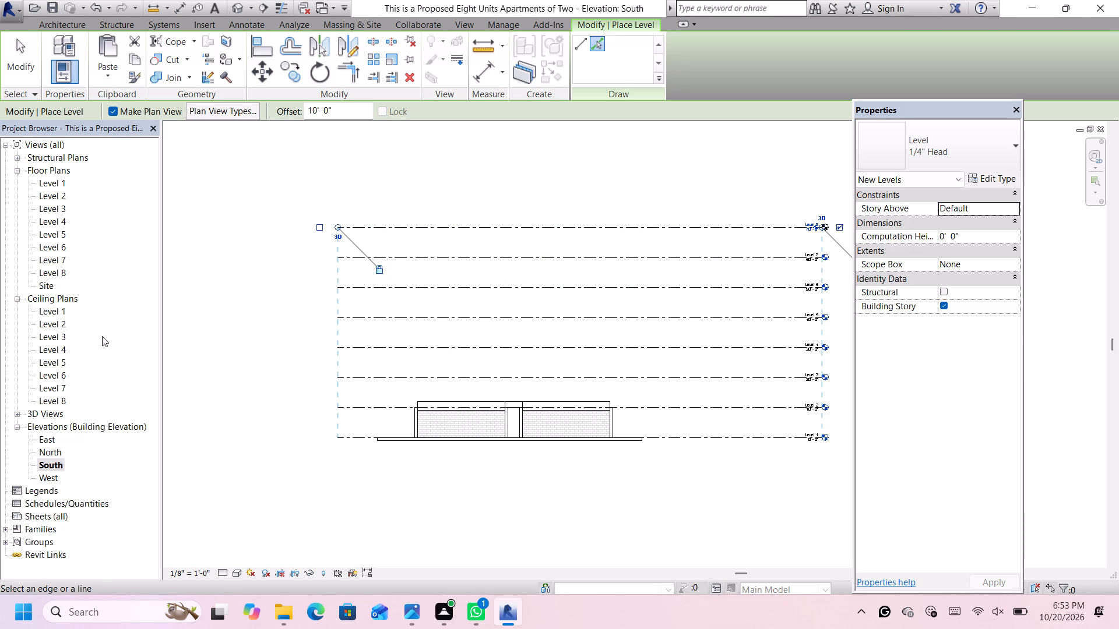
In the Level 2 floor plan, start a Generic - 12" wall and duplicate its type as "Generic - 12" black".
{"action": "double_click", "coordinate": [63, 197]}
{"action": "scroll", "coordinate": [469, 306], "scroll_direction": "down", "scroll_amount": 6}
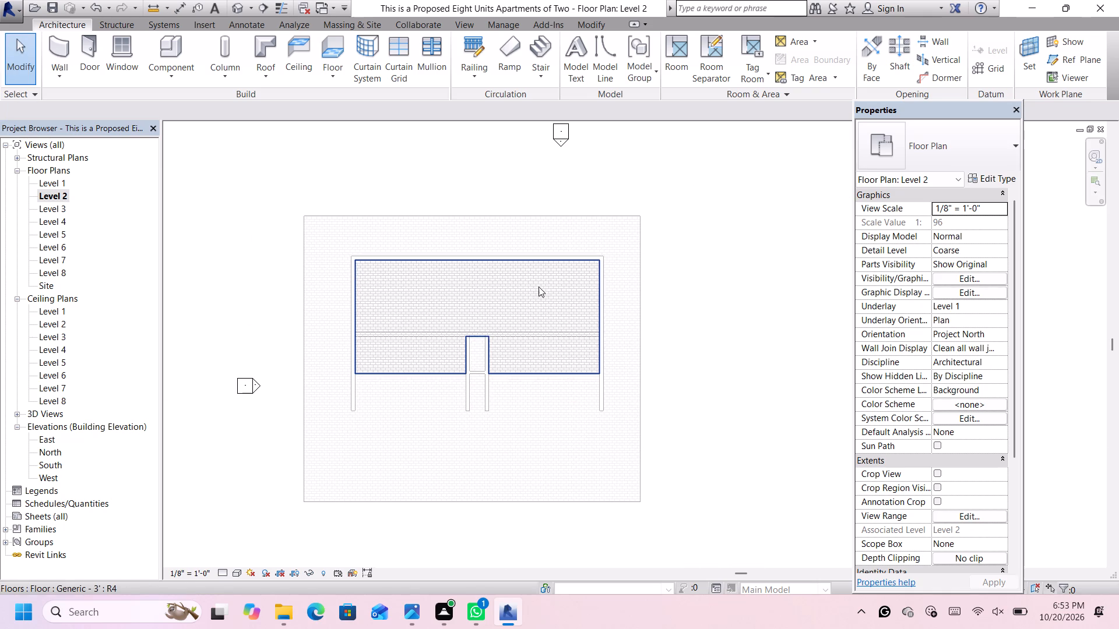
{"action": "scroll", "coordinate": [681, 256], "scroll_direction": "up", "scroll_amount": 1}
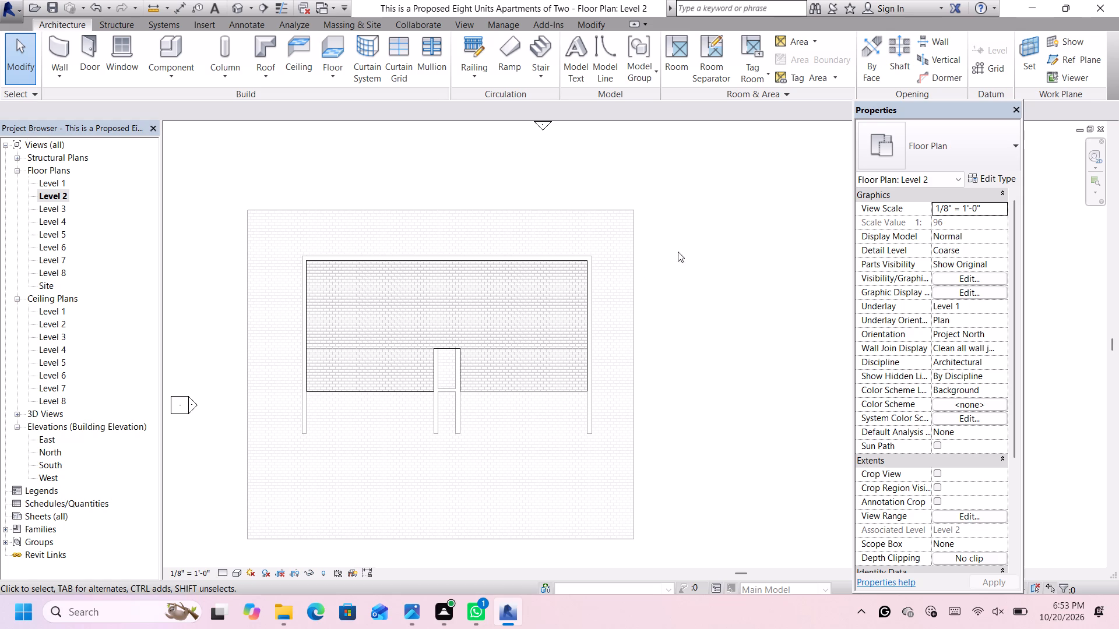
{"action": "left_click", "coordinate": [54, 46]}
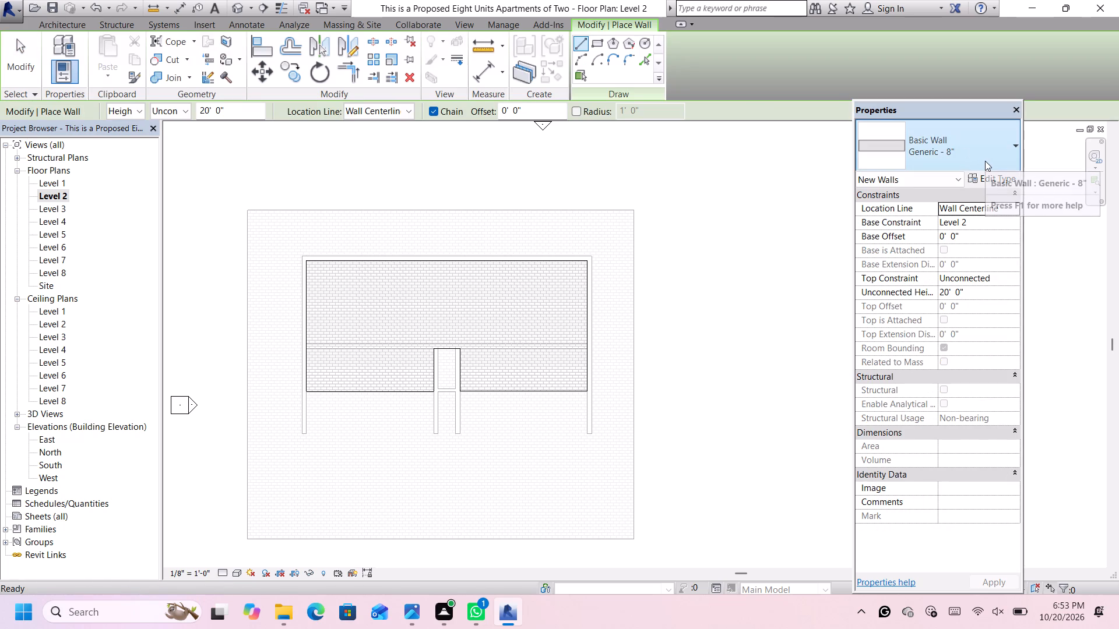
{"action": "left_click", "coordinate": [983, 162]}
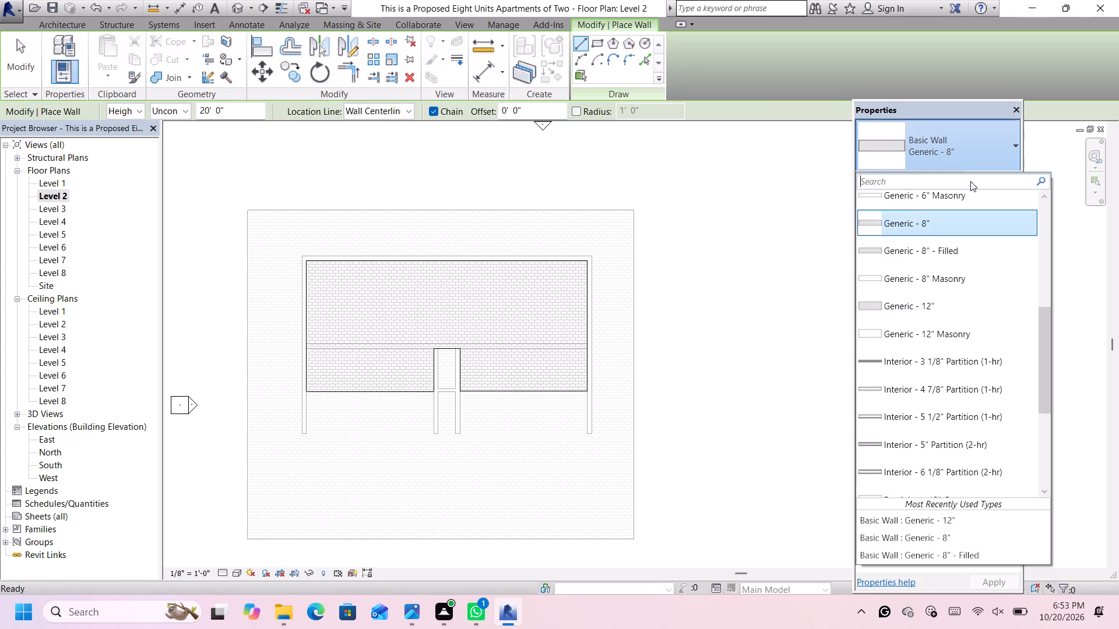
{"action": "left_click", "coordinate": [957, 308]}
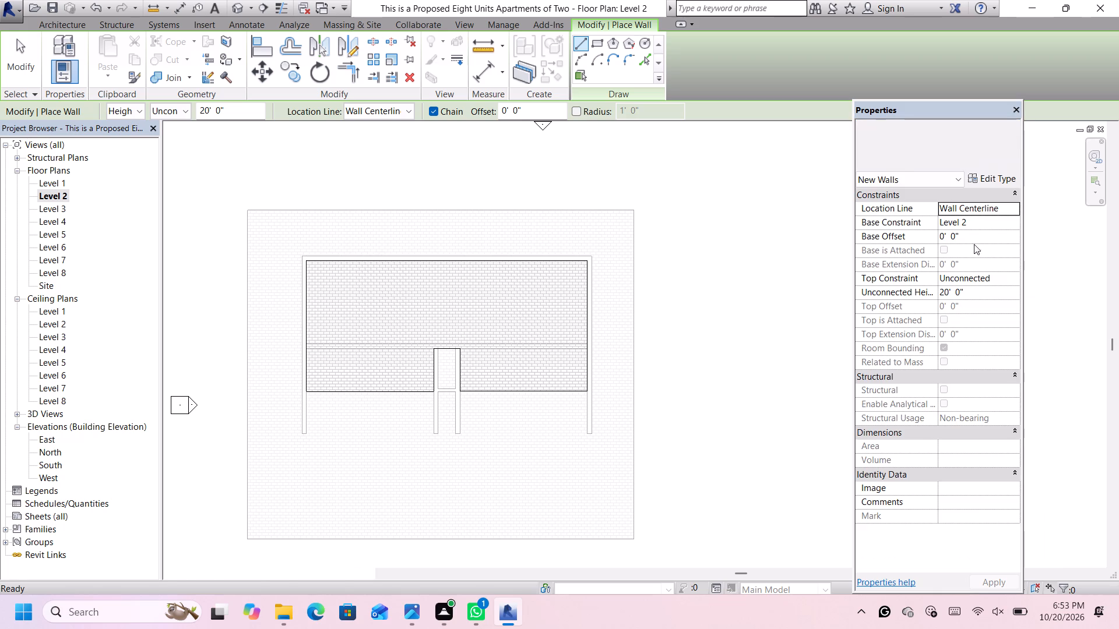
{"action": "left_click", "coordinate": [991, 179]}
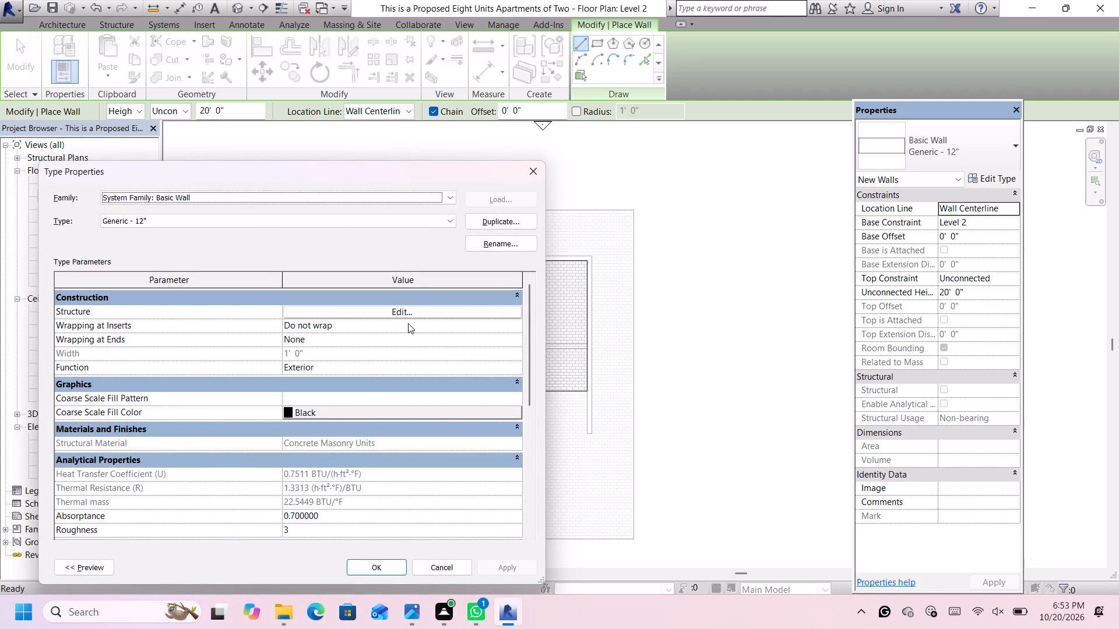
{"action": "left_click", "coordinate": [505, 219]}
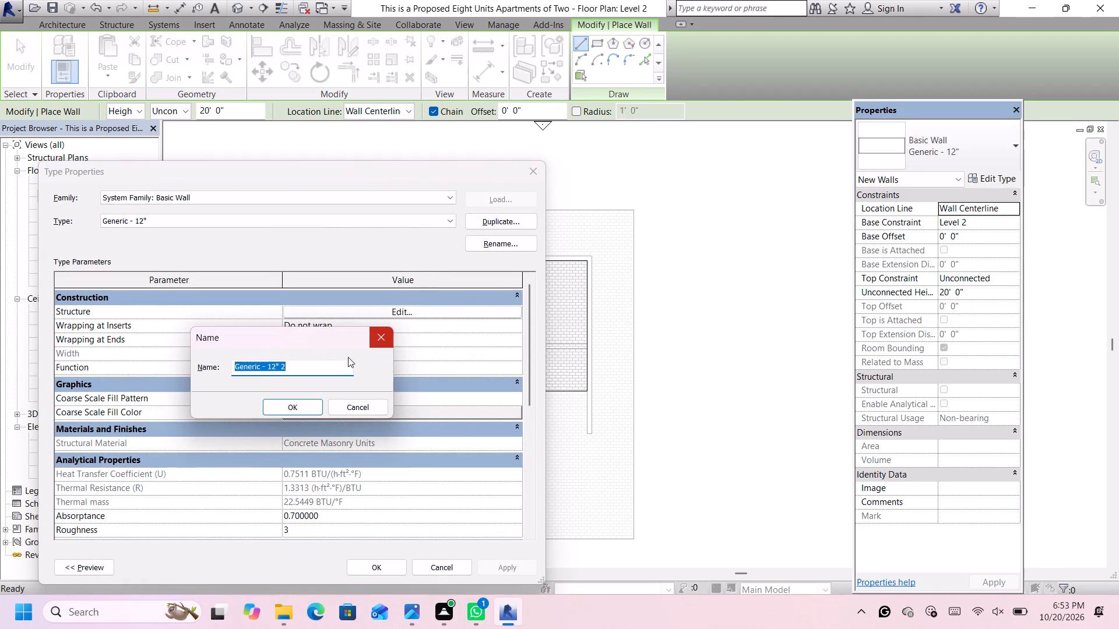
{"action": "left_click", "coordinate": [337, 366]}
{"action": "key", "text": "BackSpace"}
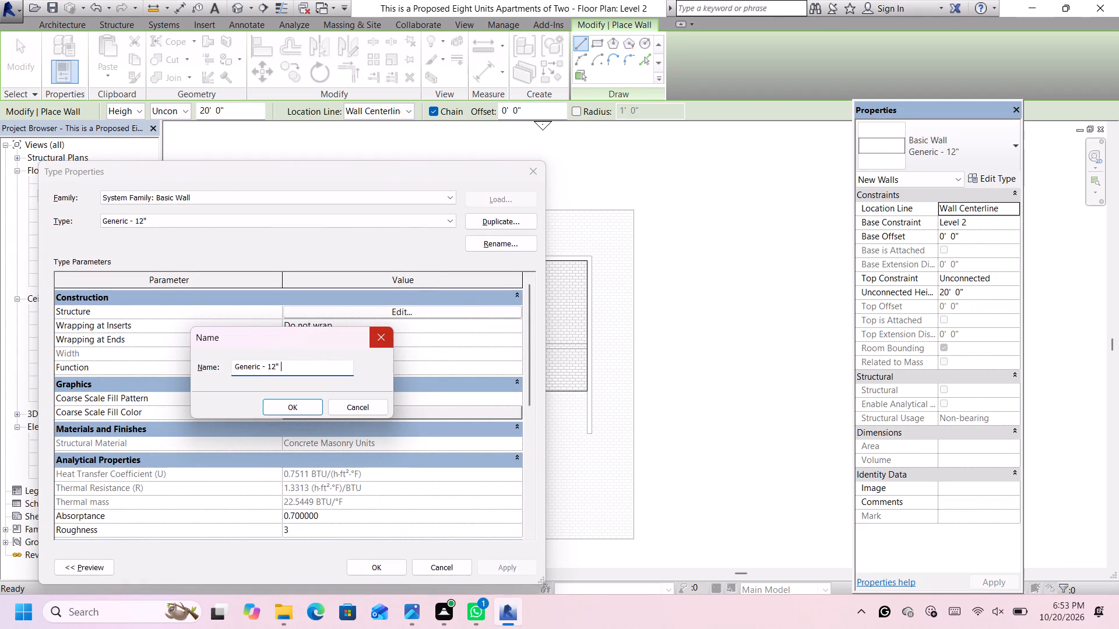
{"action": "type", "text": "black"}
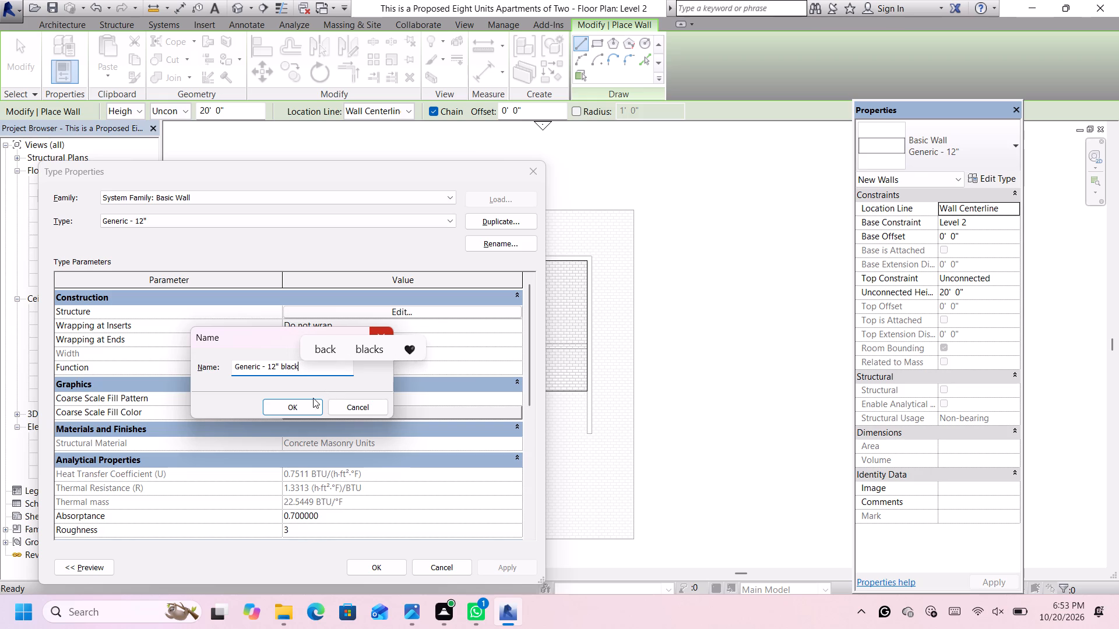
{"action": "left_click", "coordinate": [308, 408]}
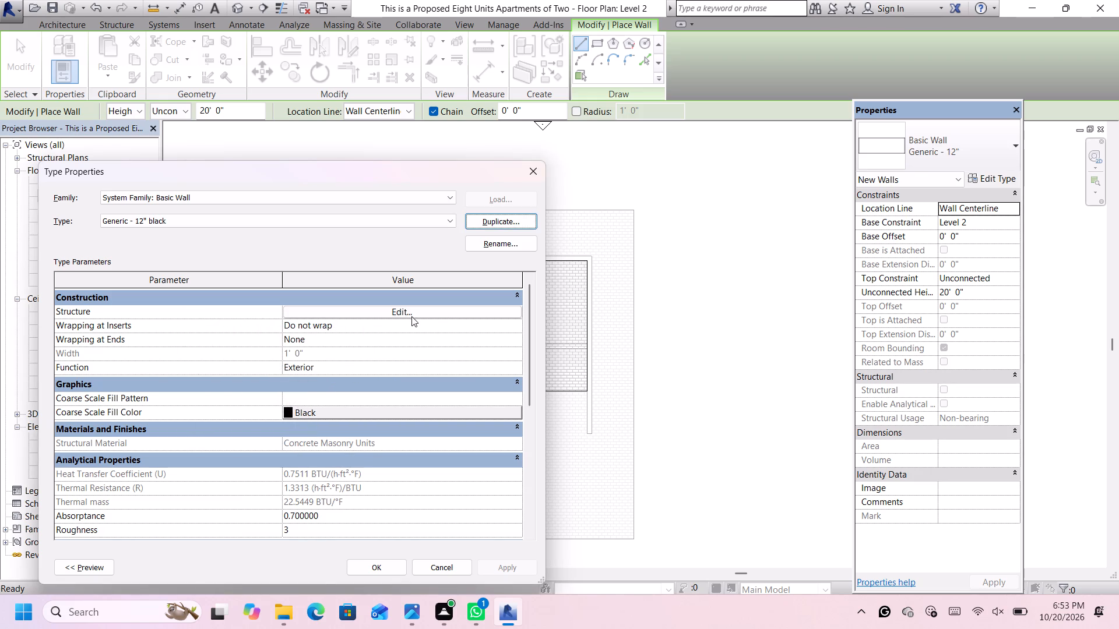
Assign the Parking Stripe material to the new wall type's structure layer, with its wall paint appearance colour set to black (RGB 0 0 0).
{"action": "left_click", "coordinate": [415, 313]}
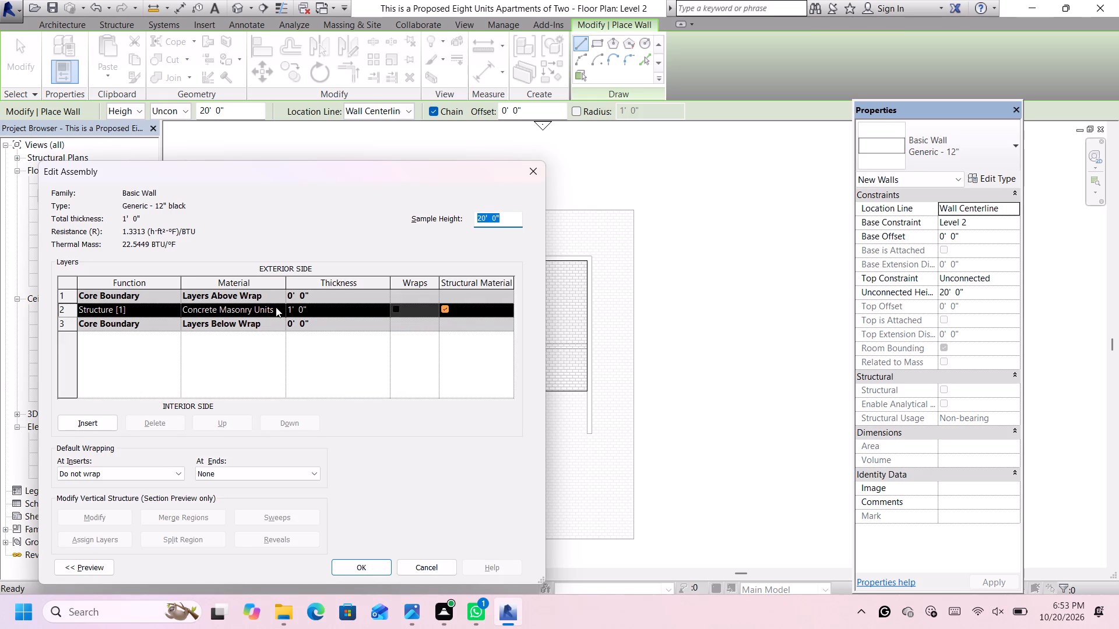
{"action": "left_click", "coordinate": [279, 308]}
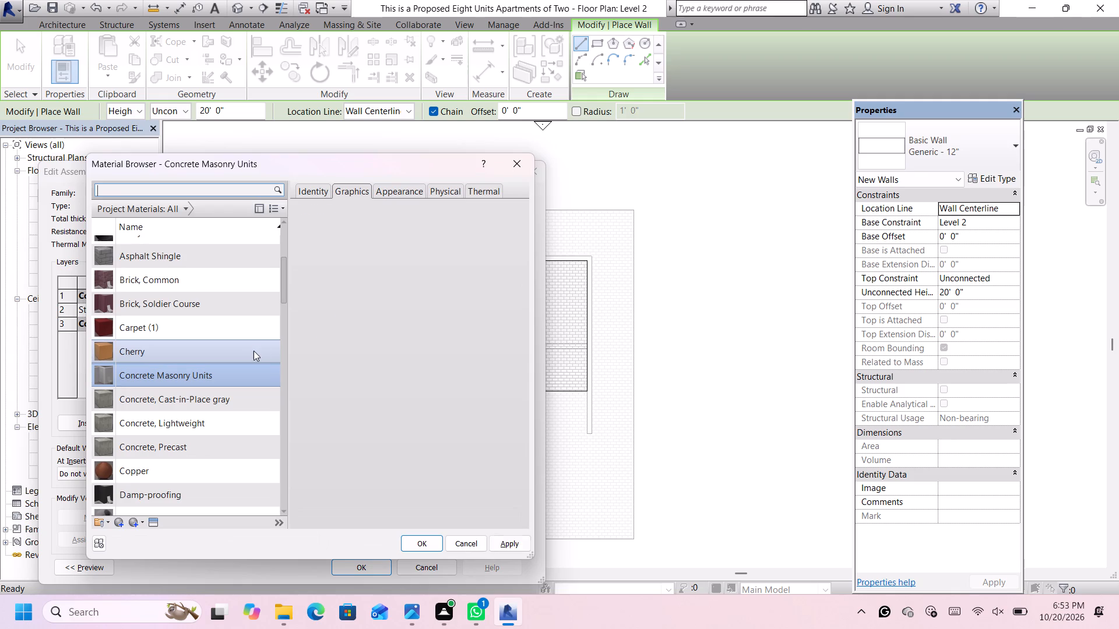
{"action": "scroll", "coordinate": [254, 349], "scroll_direction": "down", "scroll_amount": 2}
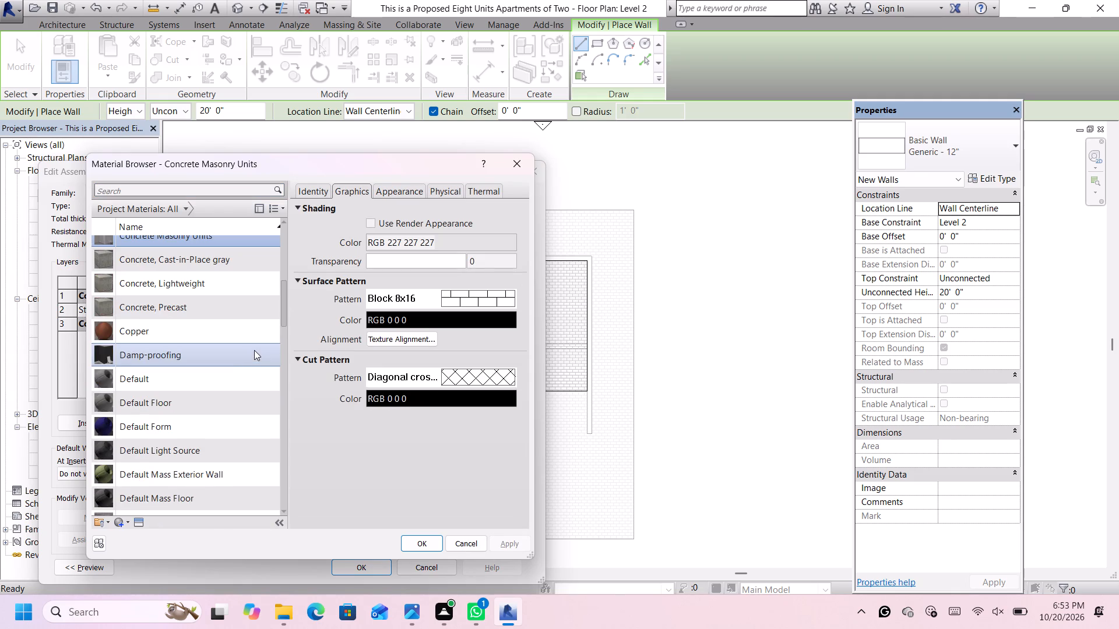
{"action": "scroll", "coordinate": [253, 356], "scroll_direction": "down", "scroll_amount": 8}
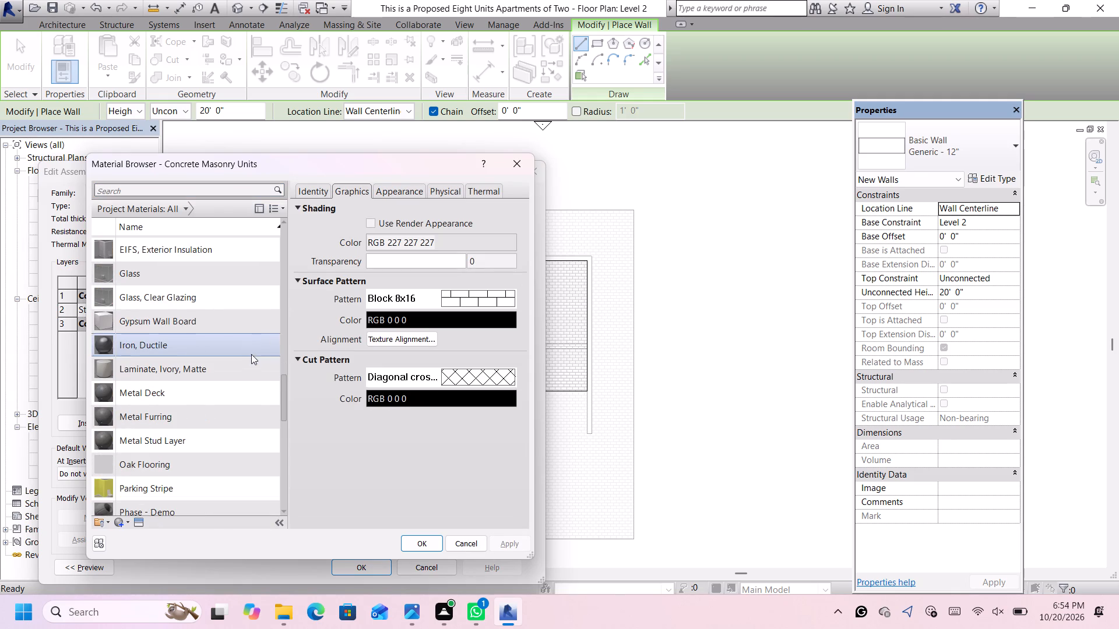
{"action": "left_click", "coordinate": [168, 479]}
{"action": "left_click", "coordinate": [388, 193]}
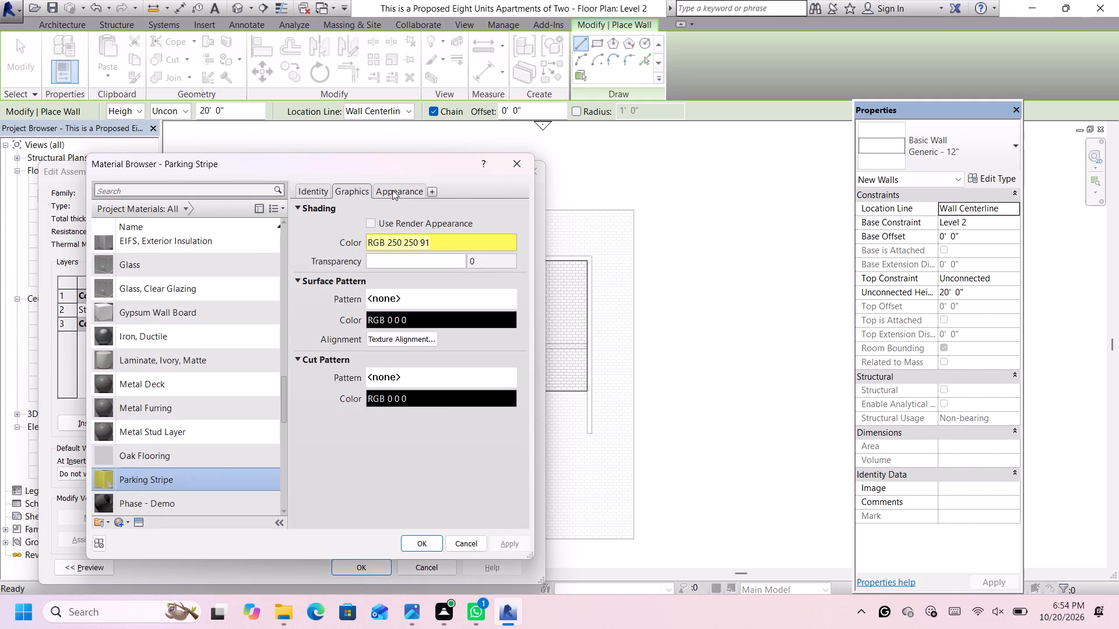
{"action": "left_click", "coordinate": [522, 327]}
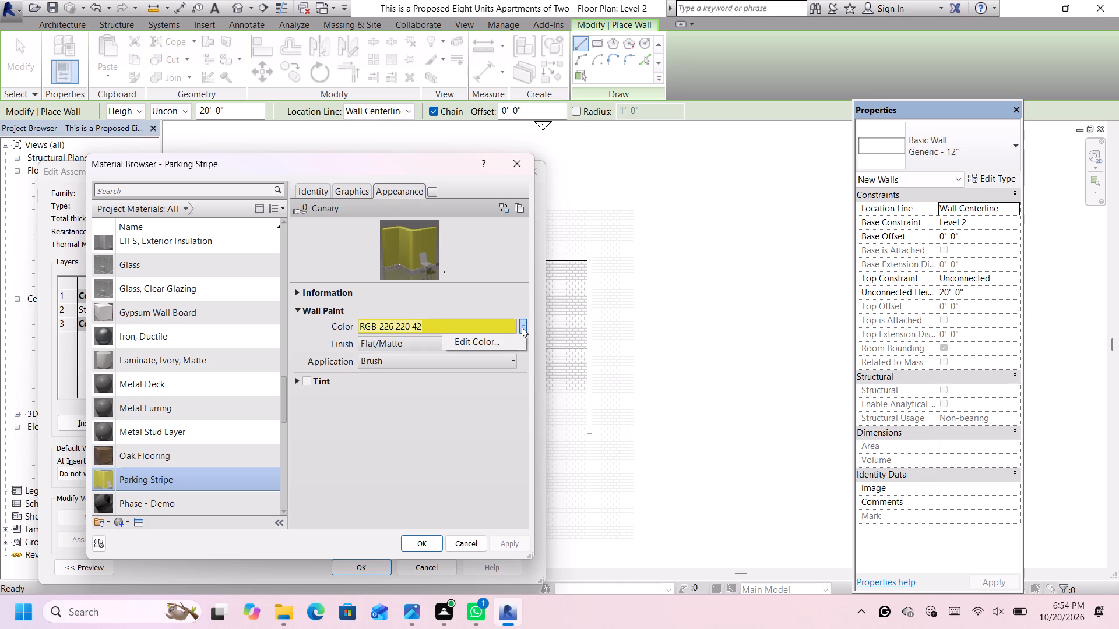
{"action": "left_click", "coordinate": [506, 340]}
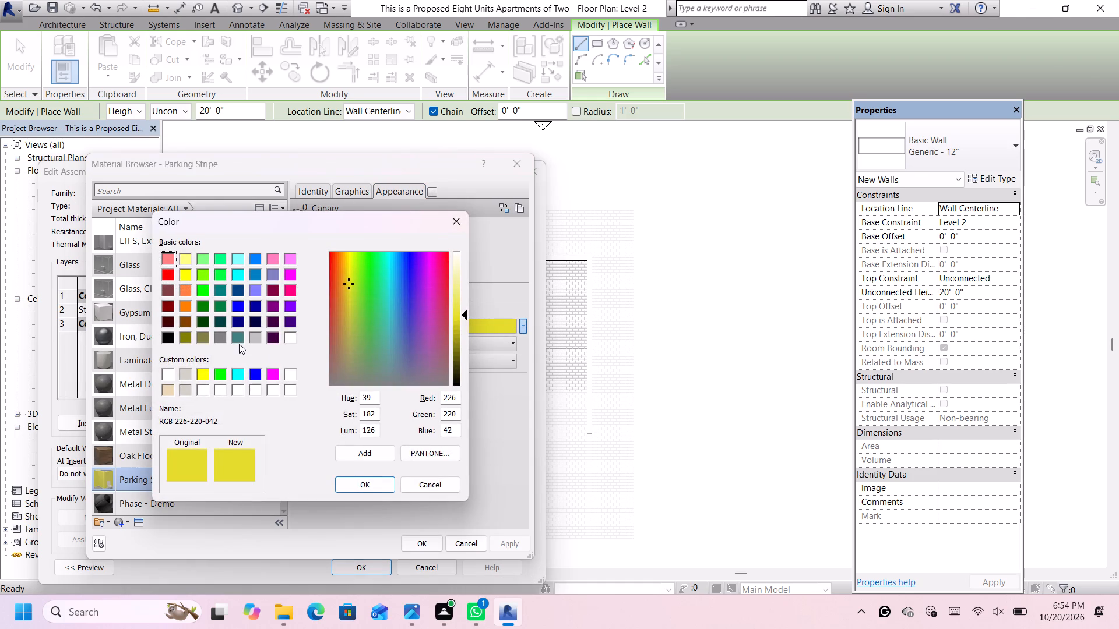
{"action": "left_click", "coordinate": [167, 335]}
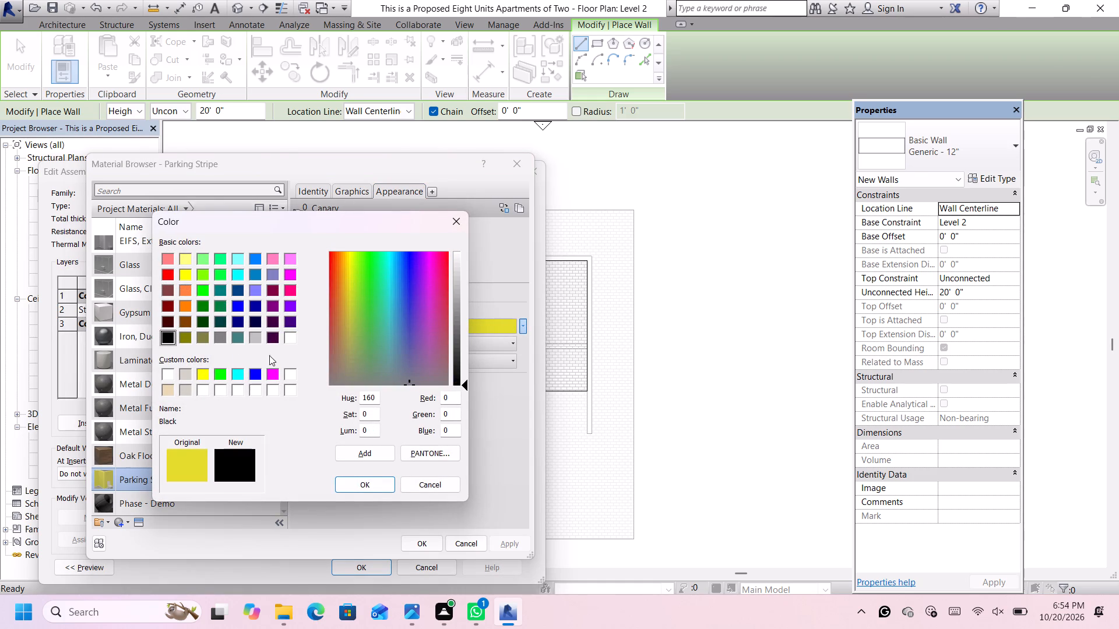
{"action": "left_click", "coordinate": [350, 485]}
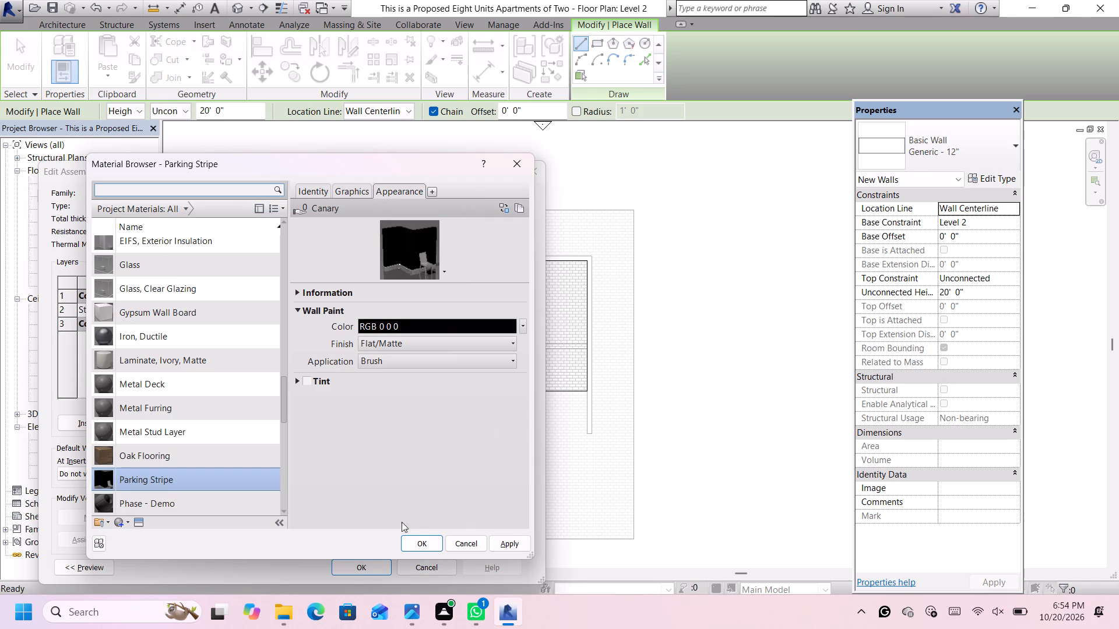
{"action": "left_click", "coordinate": [416, 539]}
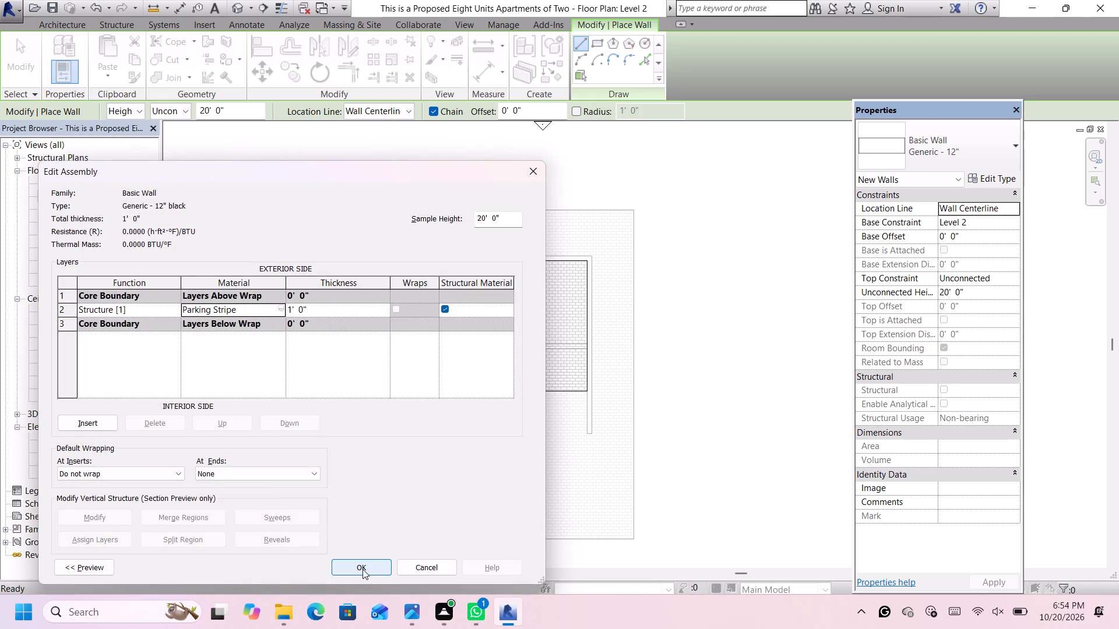
Accept the layer assembly and type properties of the Generic - 12" black wall type.
{"action": "left_click", "coordinate": [363, 569]}
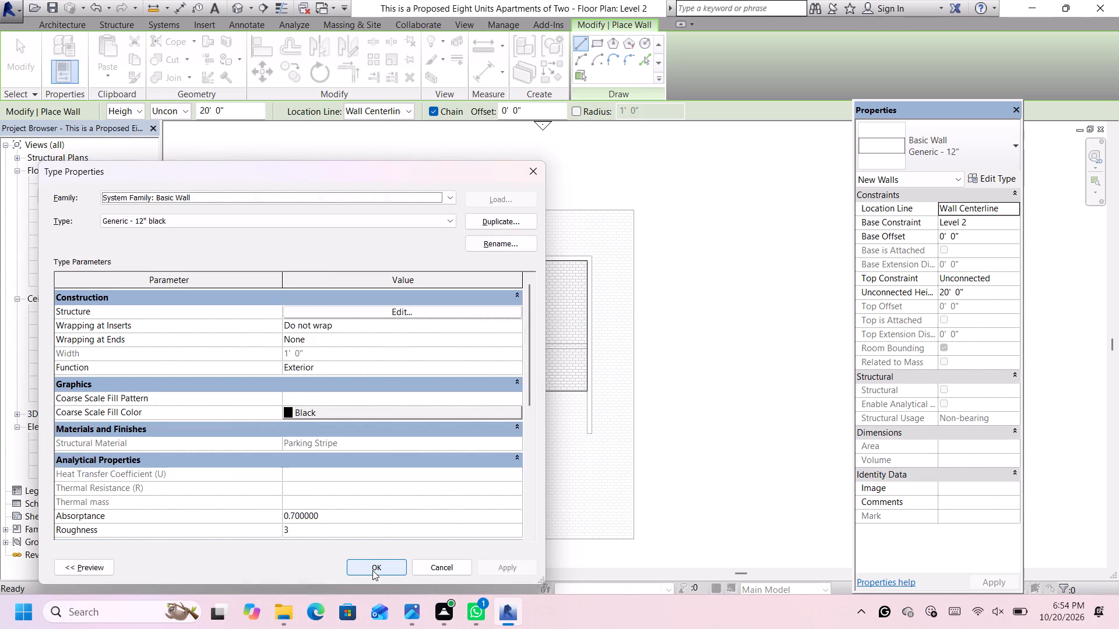
{"action": "left_click", "coordinate": [371, 566]}
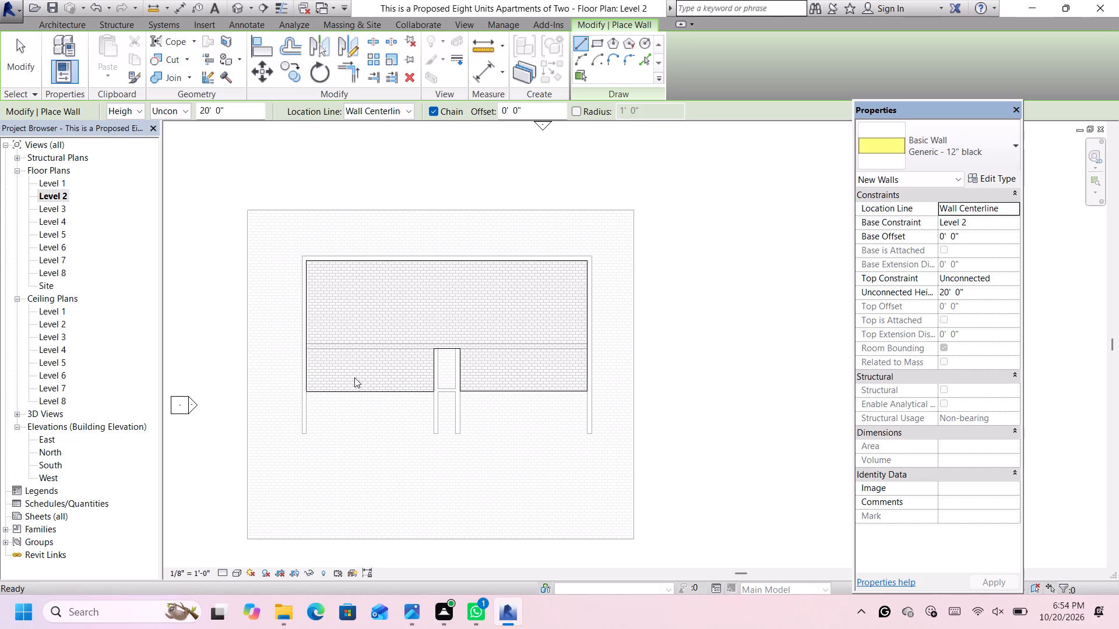
Draw a straight 64'-0" Generic - 12" black wall across the full width of the Level 2 floor, just behind the notch.
{"action": "scroll", "coordinate": [318, 344], "scroll_direction": "up", "scroll_amount": 1}
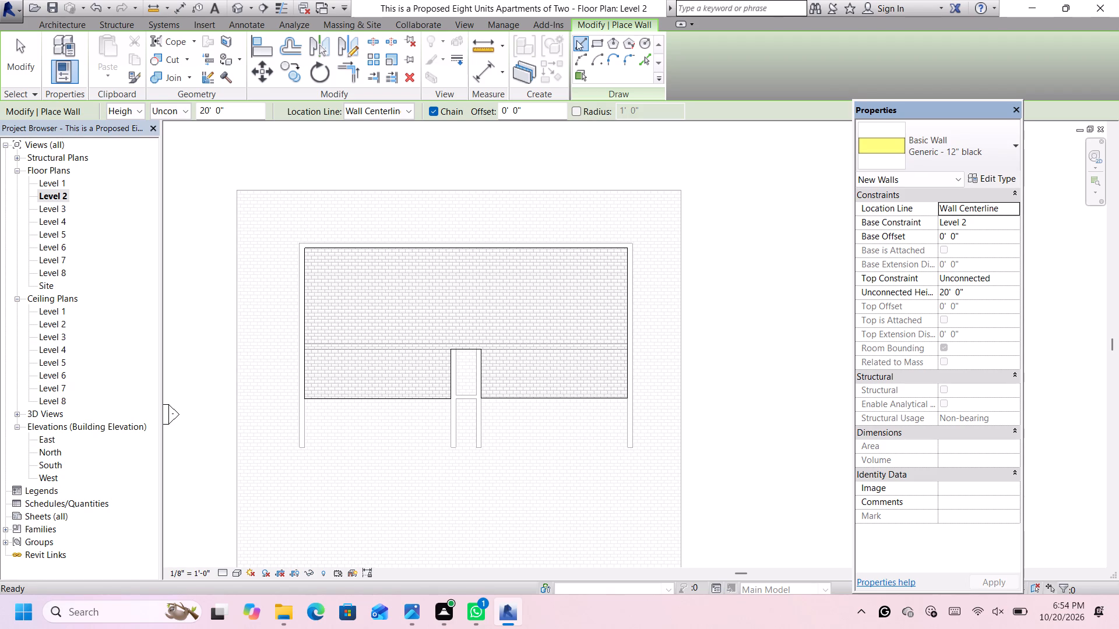
{"action": "left_click", "coordinate": [579, 39]}
{"action": "scroll", "coordinate": [313, 345], "scroll_direction": "up", "scroll_amount": 1}
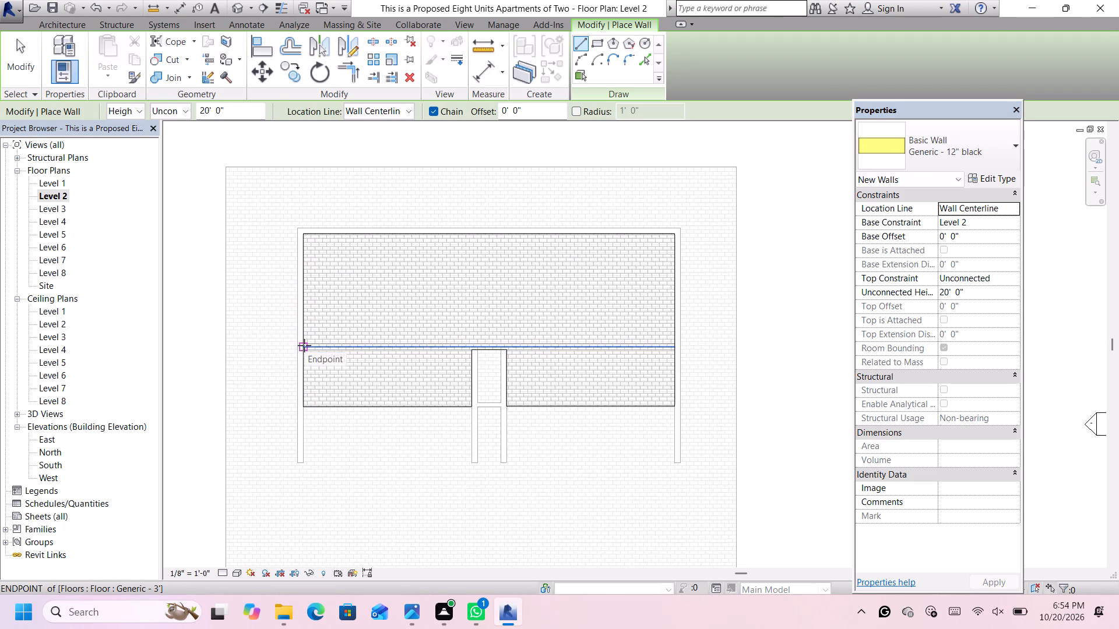
{"action": "left_click", "coordinate": [304, 345]}
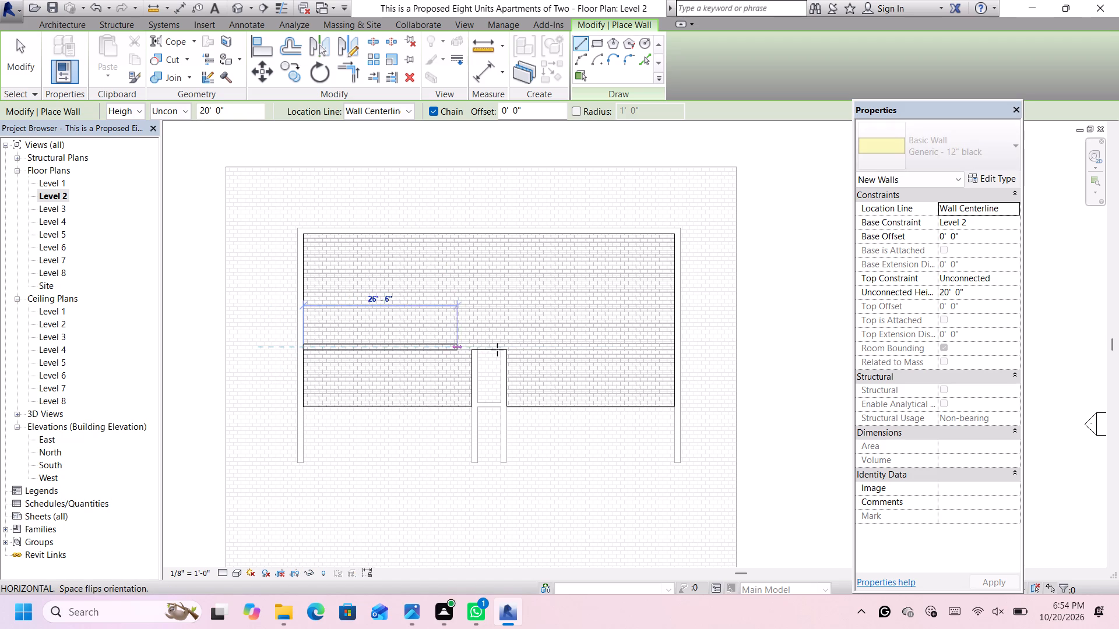
{"action": "scroll", "coordinate": [667, 344], "scroll_direction": "up", "scroll_amount": 2}
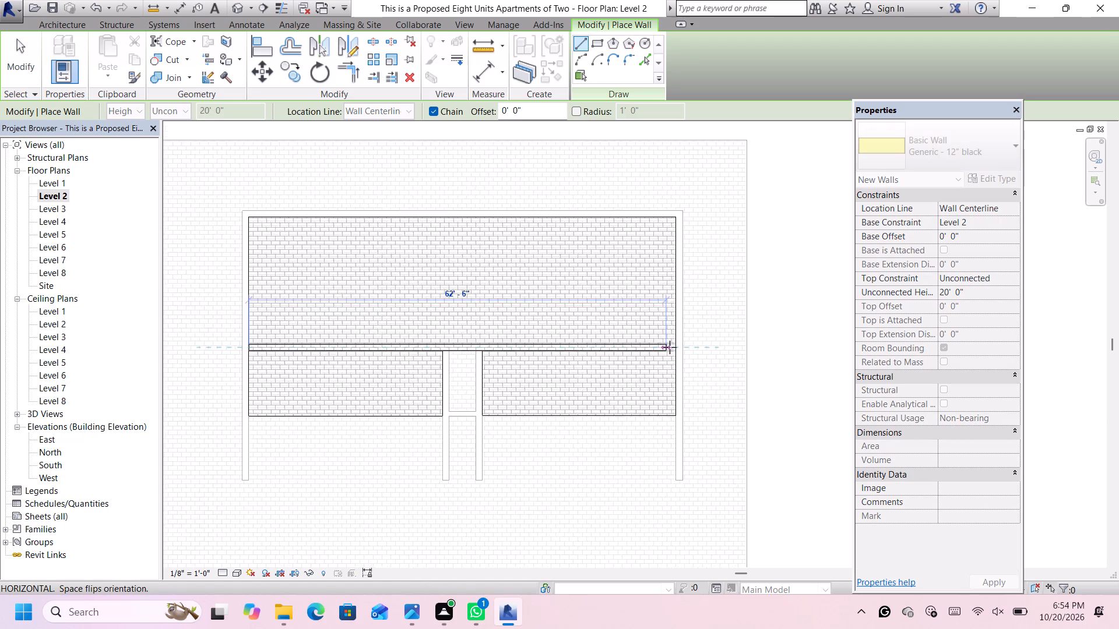
{"action": "scroll", "coordinate": [670, 347], "scroll_direction": "up", "scroll_amount": 3}
{"action": "left_click", "coordinate": [678, 347]}
{"action": "scroll", "coordinate": [678, 347], "scroll_direction": "down", "scroll_amount": 7}
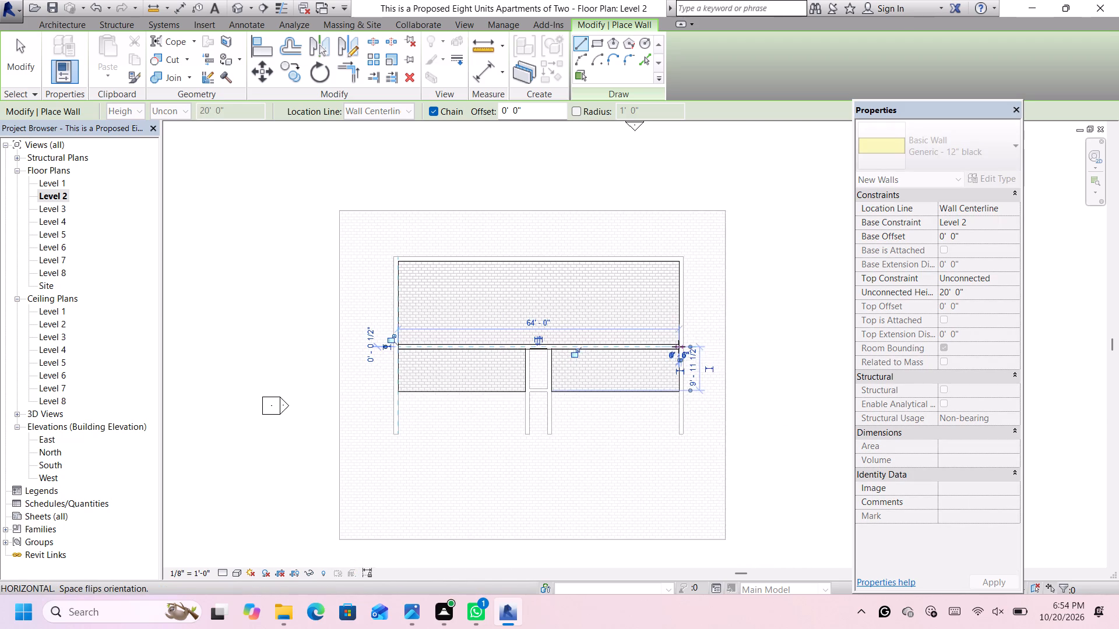
{"action": "scroll", "coordinate": [690, 342], "scroll_direction": "up", "scroll_amount": 6}
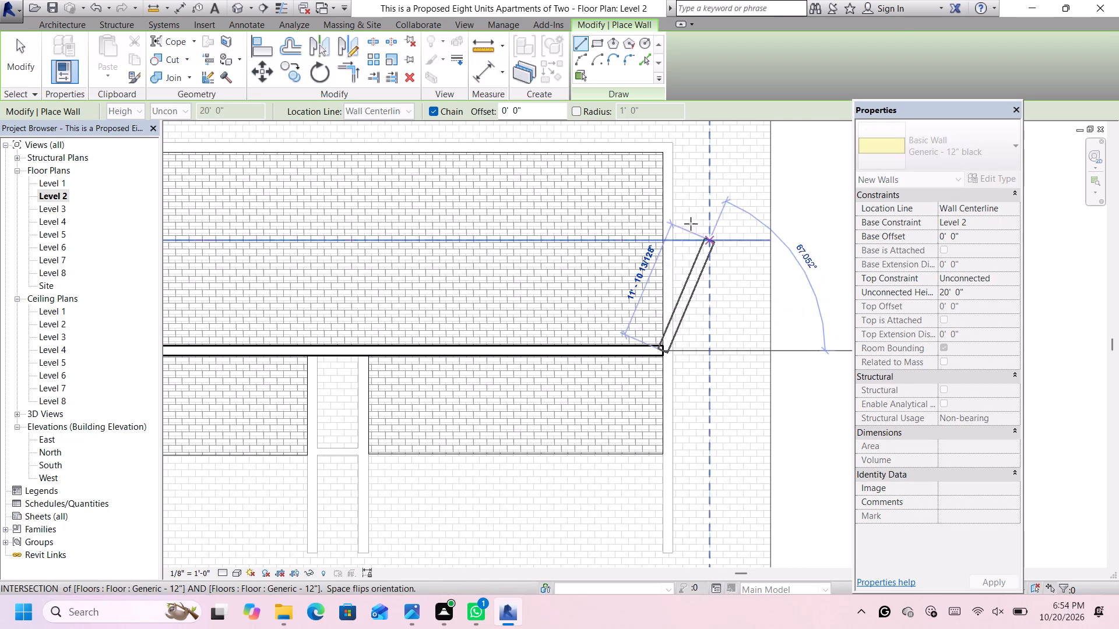
{"action": "scroll", "coordinate": [643, 359], "scroll_direction": "down", "scroll_amount": 6}
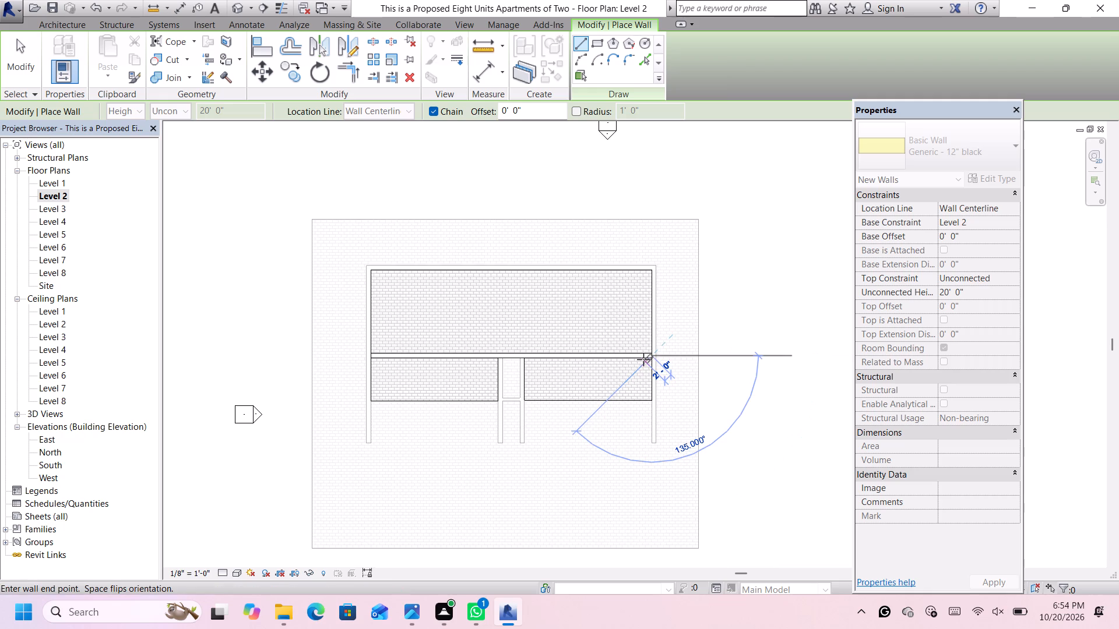
{"action": "scroll", "coordinate": [643, 359], "scroll_direction": "up", "scroll_amount": 1}
{"action": "key", "text": "Escape"}
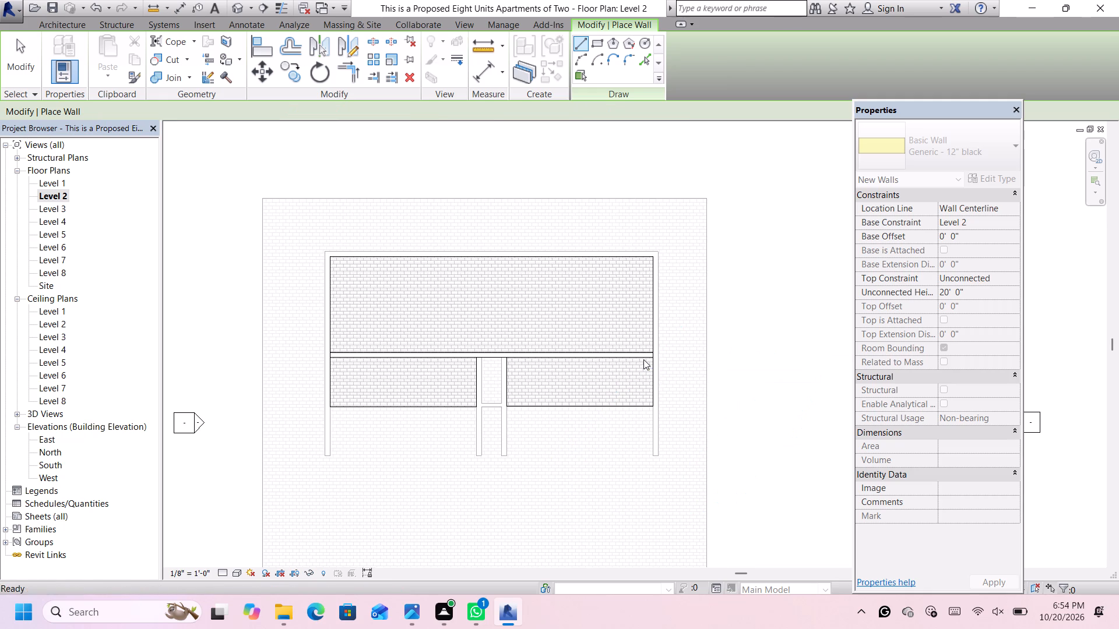
{"action": "scroll", "coordinate": [671, 348], "scroll_direction": "up", "scroll_amount": 9}
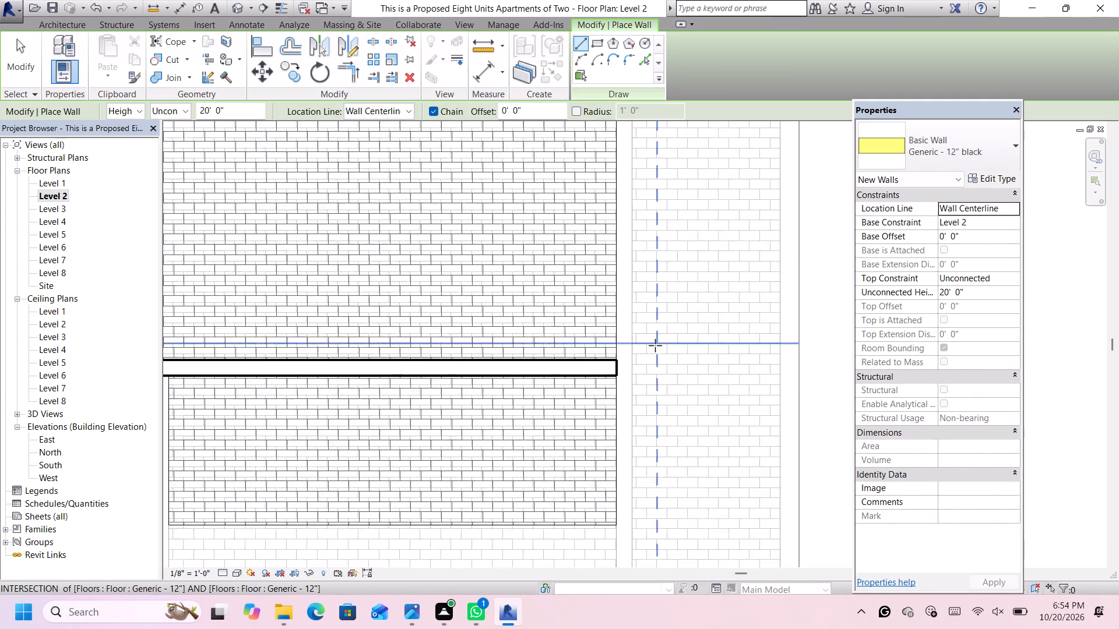
{"action": "scroll", "coordinate": [655, 345], "scroll_direction": "down", "scroll_amount": 10}
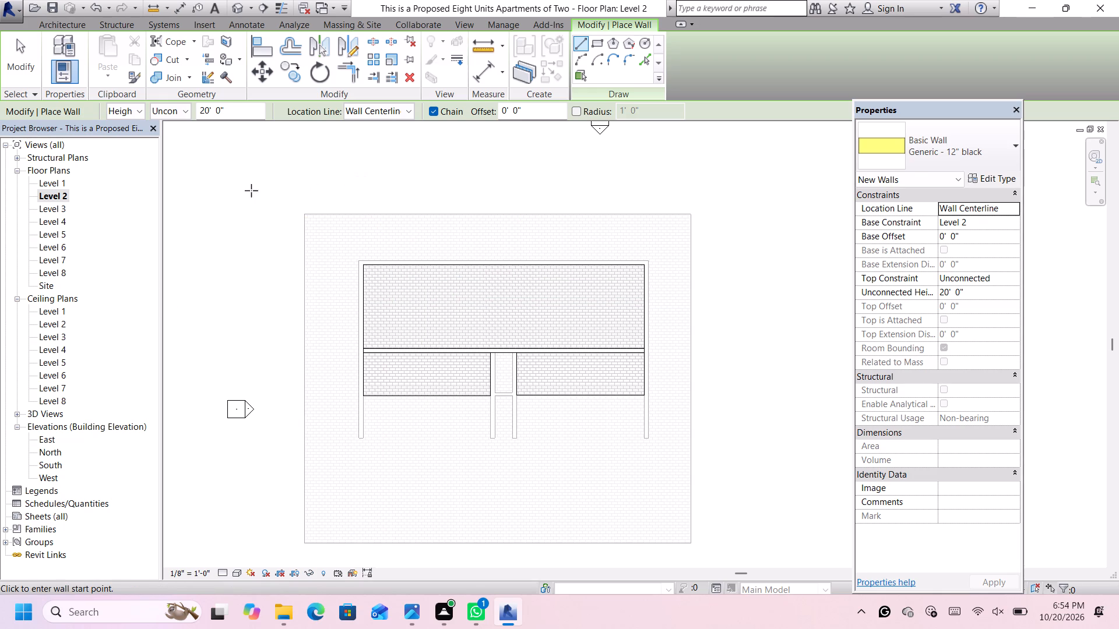
{"action": "key", "text": "Escape"}
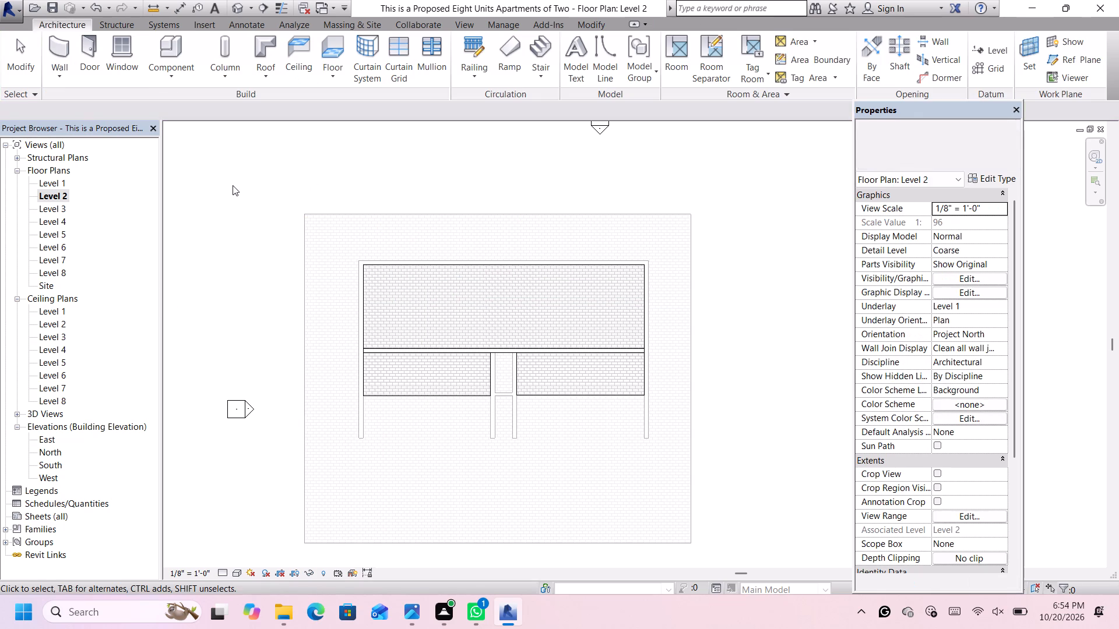
Examine the new black wall's height and position over the floor in the 3D view, including from the right and front.
{"action": "scroll", "coordinate": [379, 221], "scroll_direction": "down", "scroll_amount": 3}
{"action": "scroll", "coordinate": [412, 258], "scroll_direction": "up", "scroll_amount": 2}
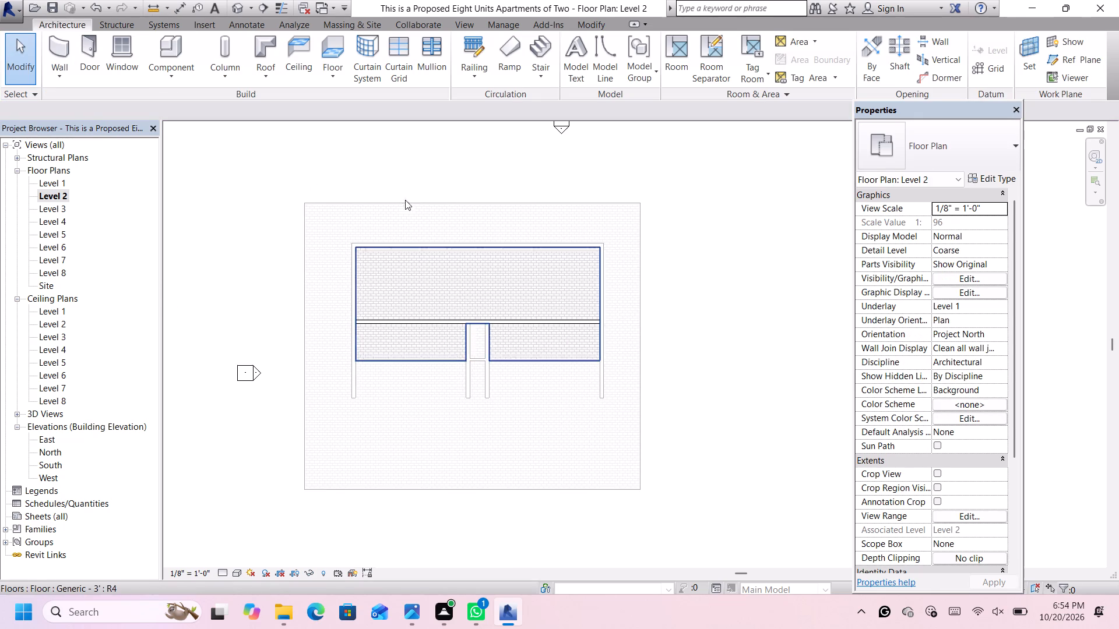
{"action": "left_click", "coordinate": [235, 9]}
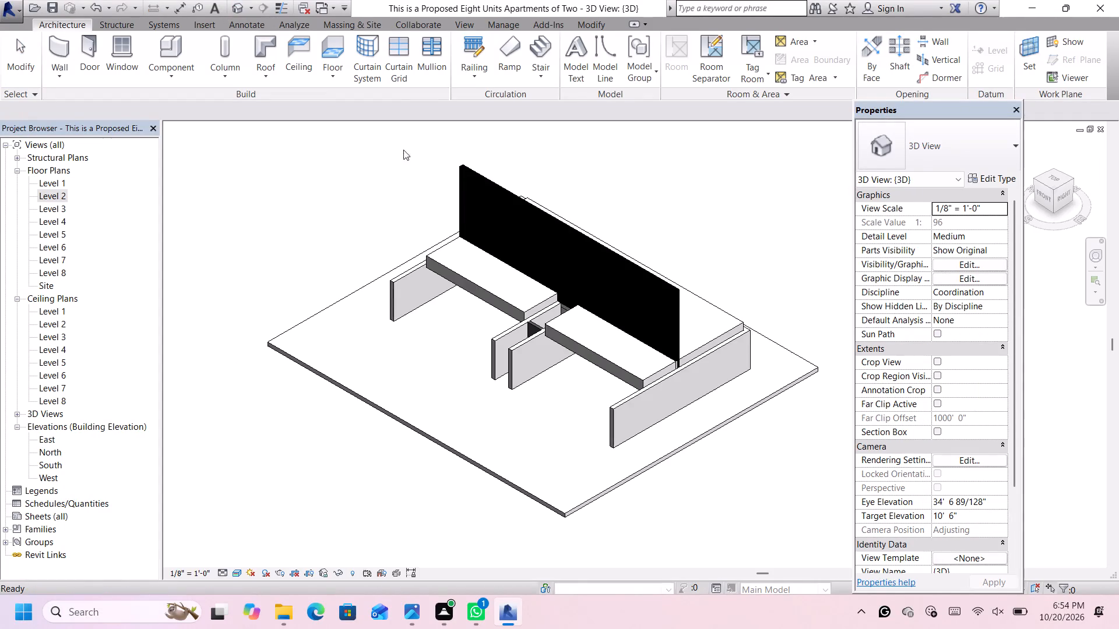
{"action": "scroll", "coordinate": [708, 362], "scroll_direction": "down", "scroll_amount": 1}
{"action": "scroll", "coordinate": [708, 362], "scroll_direction": "up", "scroll_amount": 1}
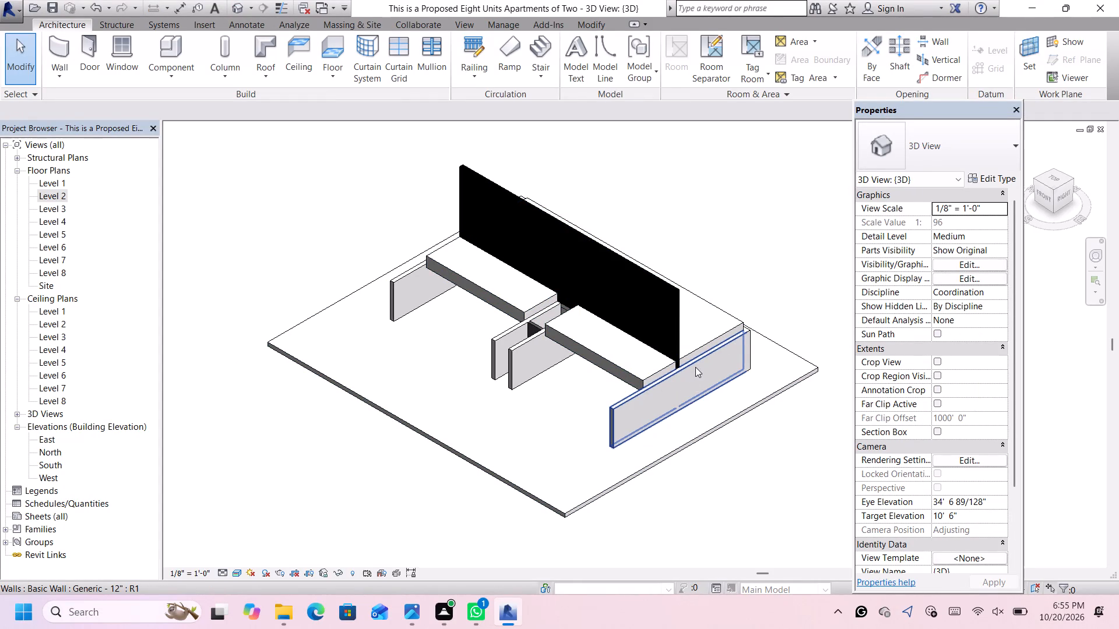
{"action": "scroll", "coordinate": [682, 373], "scroll_direction": "down", "scroll_amount": 1}
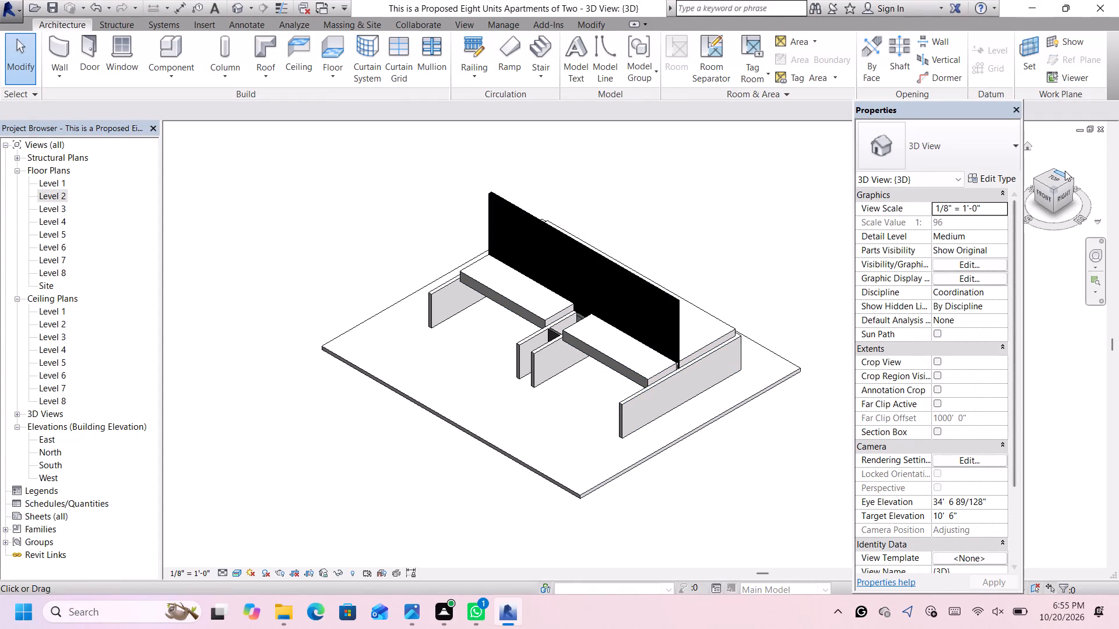
{"action": "left_click", "coordinate": [1061, 195]}
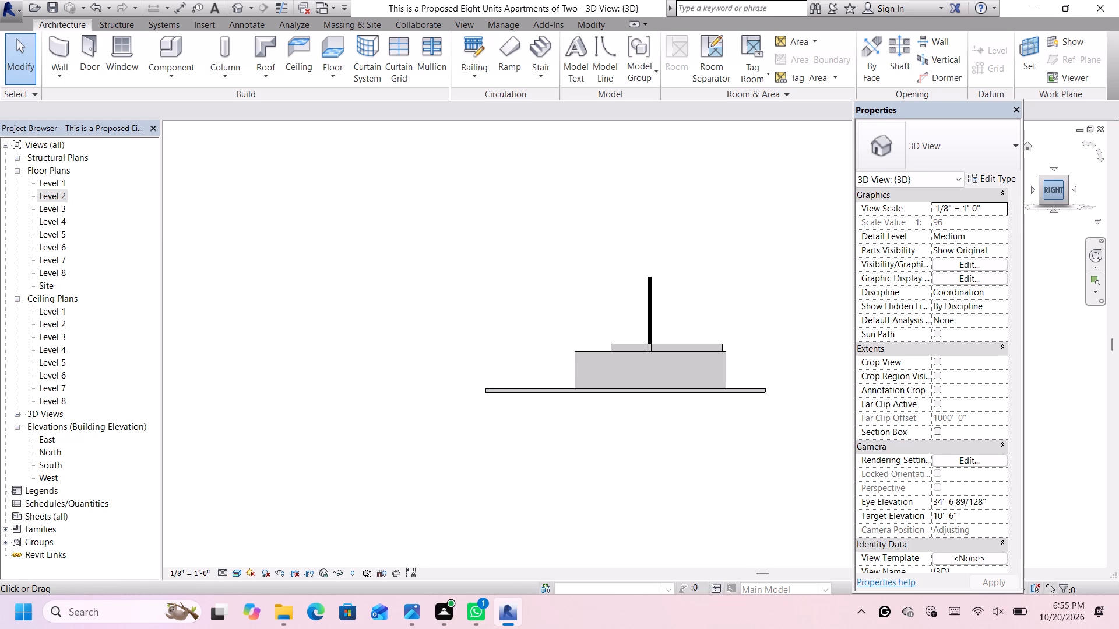
{"action": "left_click", "coordinate": [1041, 185]}
{"action": "left_click", "coordinate": [1041, 188]}
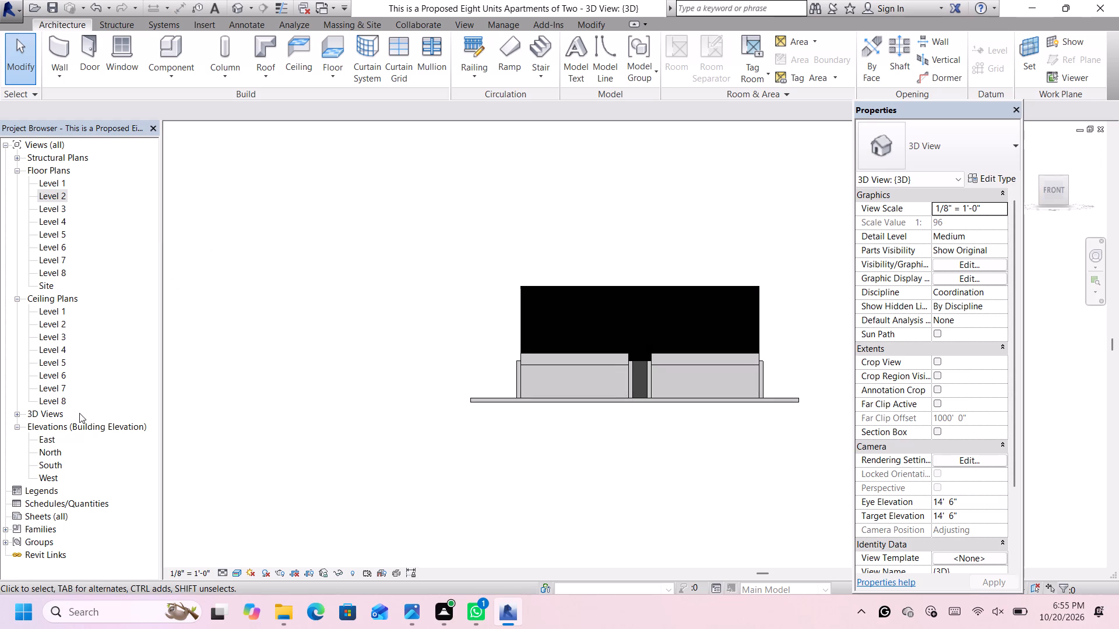
In the South elevation, set the black wall's unconnected height to 10'-0".
{"action": "double_click", "coordinate": [54, 461]}
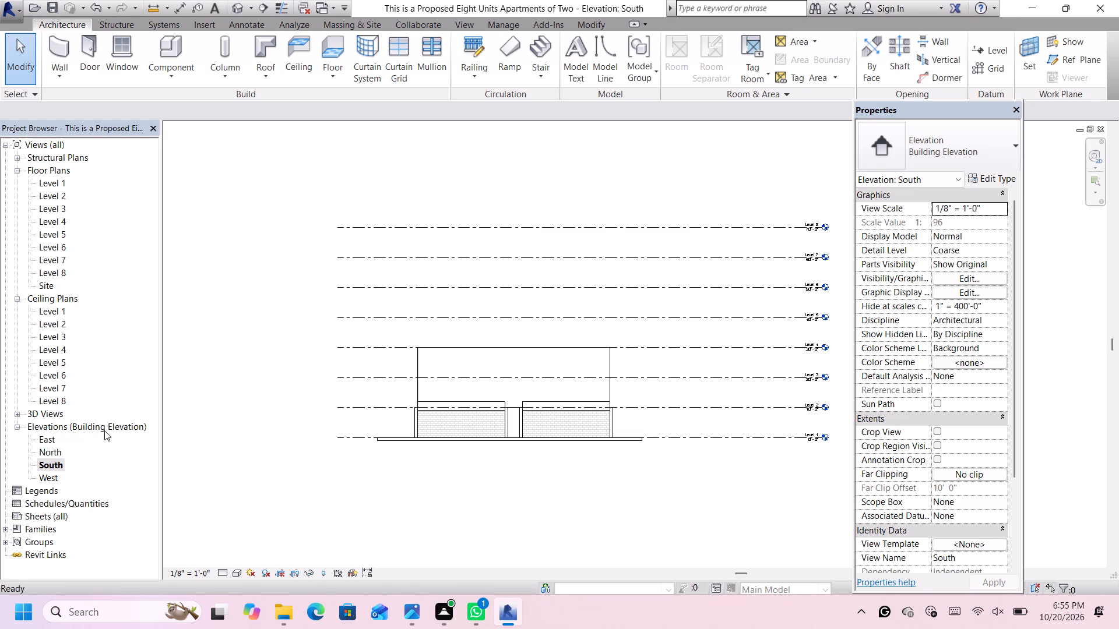
{"action": "left_click", "coordinate": [418, 362]}
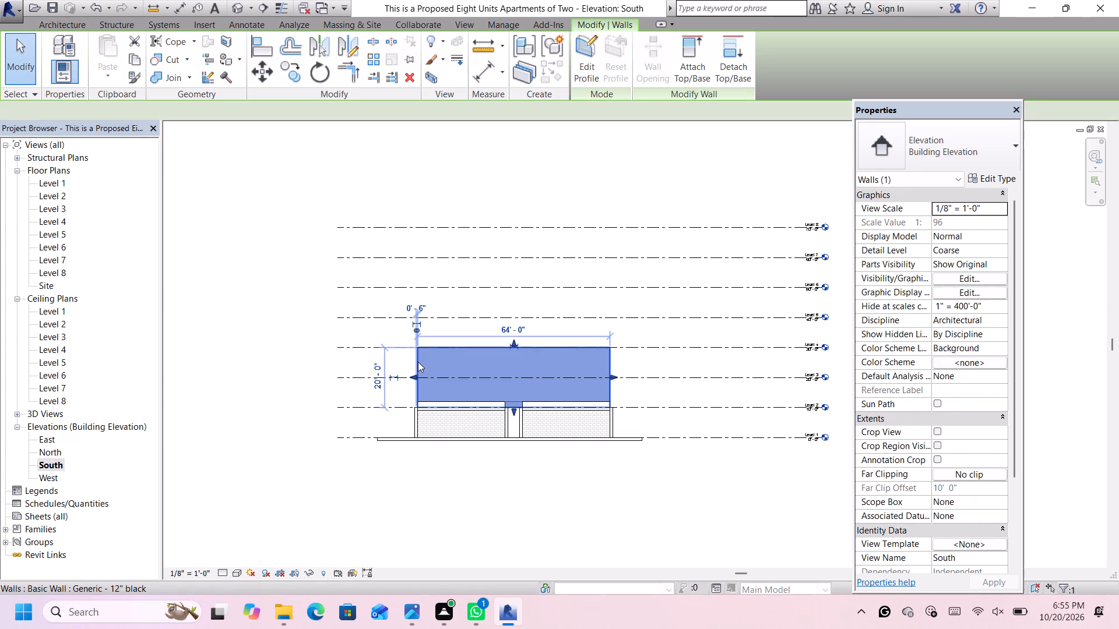
{"action": "left_click", "coordinate": [964, 291]}
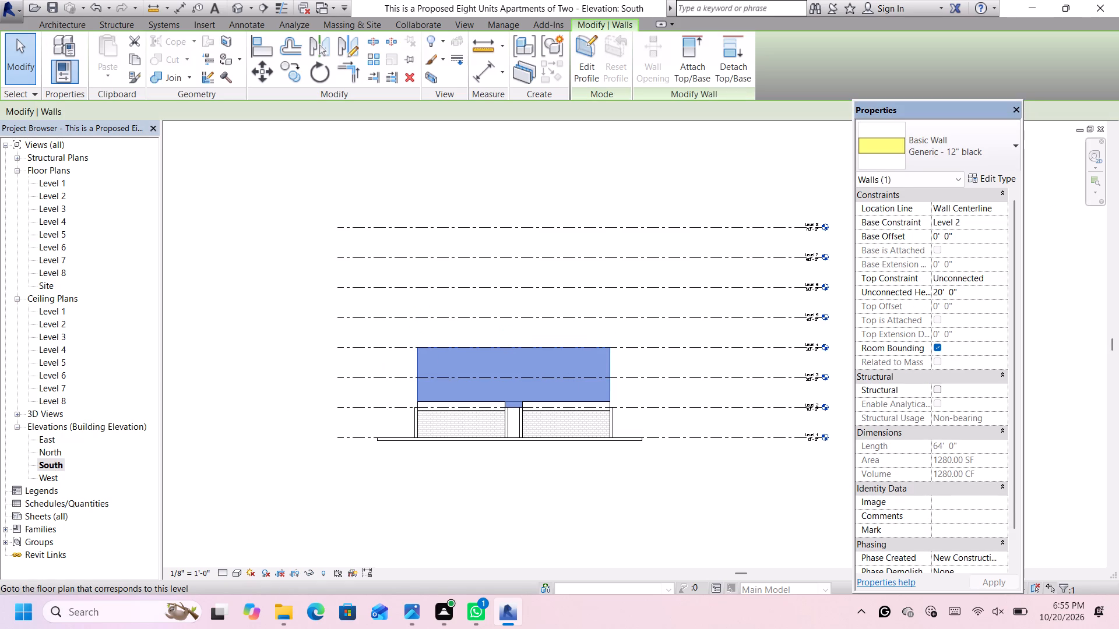
{"action": "key", "text": "BackSpace"}
{"action": "key", "text": "BackSpace"}
{"action": "key", "text": "BackSpace"}
{"action": "key", "text": "BackSpace"}
{"action": "key", "text": "BackSpace"}
{"action": "key", "text": "BackSpace"}
{"action": "key", "text": "BackSpace"}
{"action": "key", "text": "BackSpace"}
{"action": "key", "text": "BackSpace"}
{"action": "key", "text": "BackSpace"}
{"action": "key", "text": "BackSpace"}
{"action": "key", "text": "BackSpace"}
{"action": "key", "text": "BackSpace"}
{"action": "type", "text": "10'"}
{"action": "key", "text": "Return"}
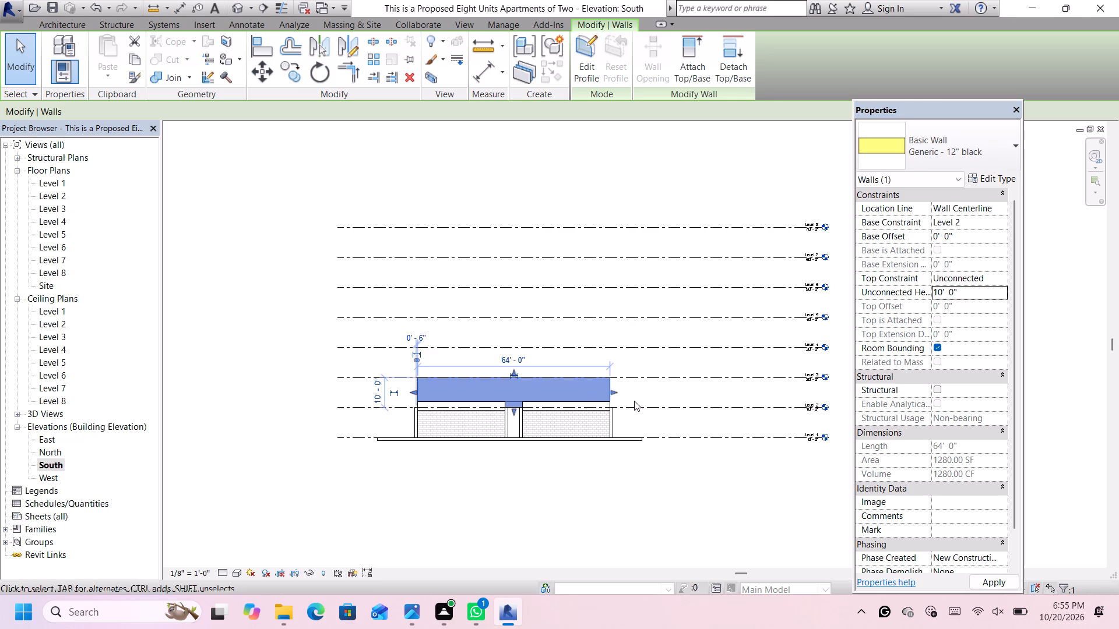
{"action": "scroll", "coordinate": [634, 401], "scroll_direction": "up", "scroll_amount": 4}
{"action": "left_click", "coordinate": [646, 379]}
Copy the Generic - 3' Level 2 floor and paste it directly on top of the black wall, aligned with the wall's ends.
{"action": "scroll", "coordinate": [582, 414], "scroll_direction": "up", "scroll_amount": 2}
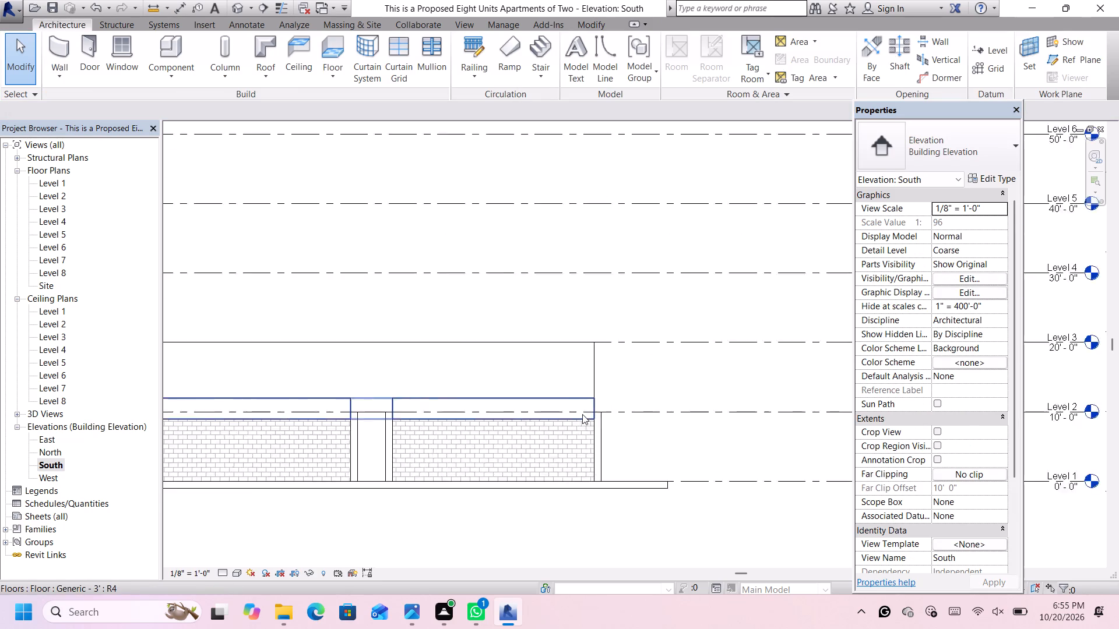
{"action": "scroll", "coordinate": [582, 414], "scroll_direction": "up", "scroll_amount": 2}
{"action": "left_click", "coordinate": [589, 419]}
{"action": "scroll", "coordinate": [589, 420], "scroll_direction": "down", "scroll_amount": 7}
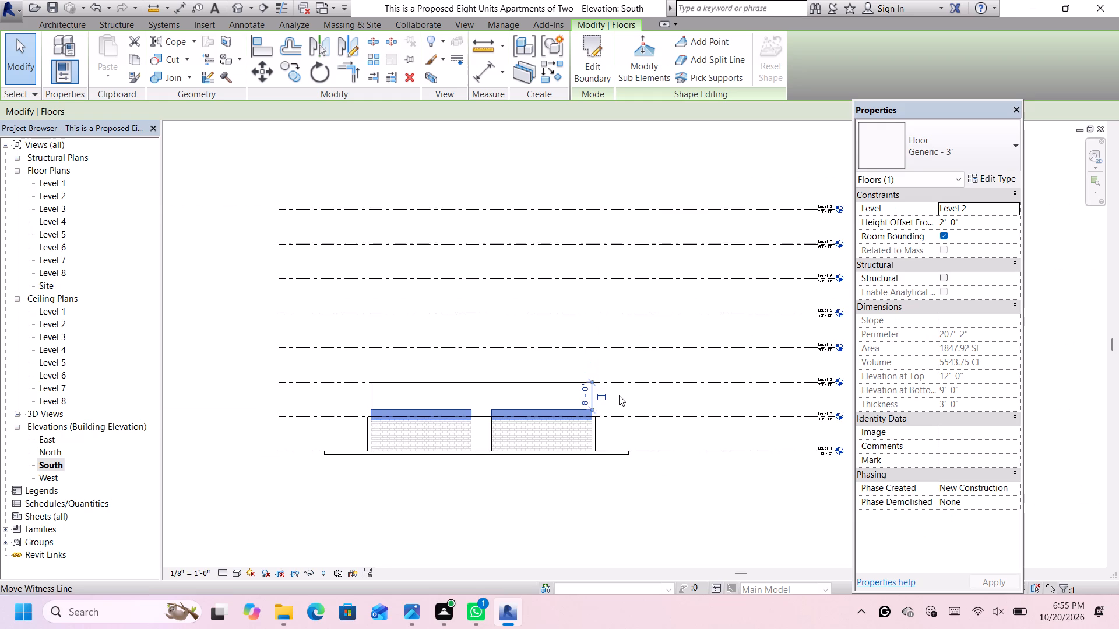
{"action": "scroll", "coordinate": [620, 393], "scroll_direction": "up", "scroll_amount": 1}
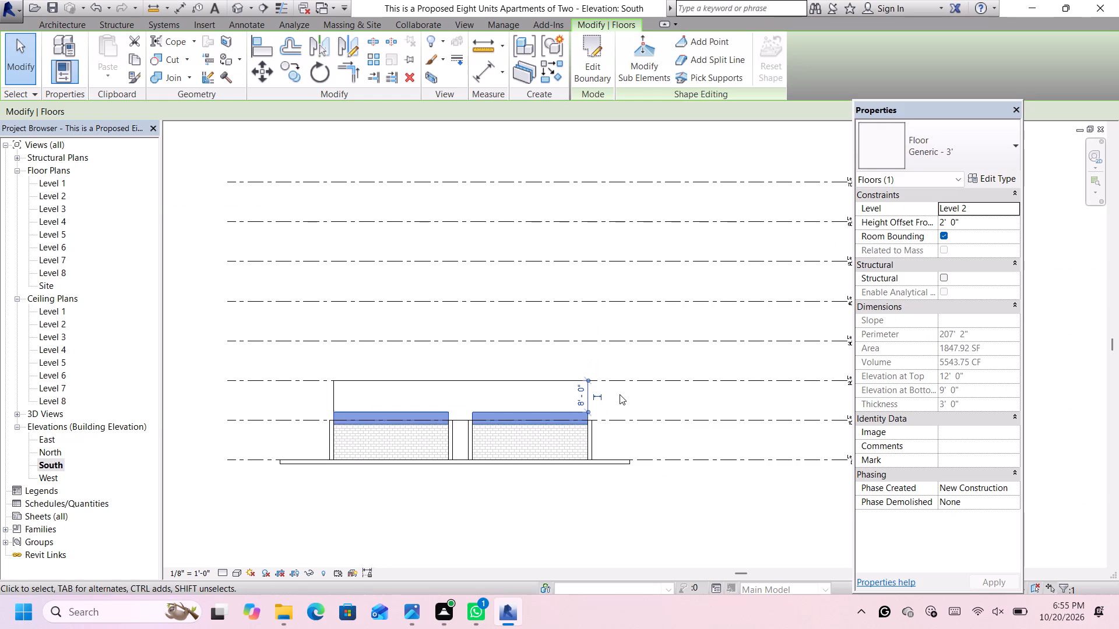
{"action": "key", "text": "ctrl+c"}
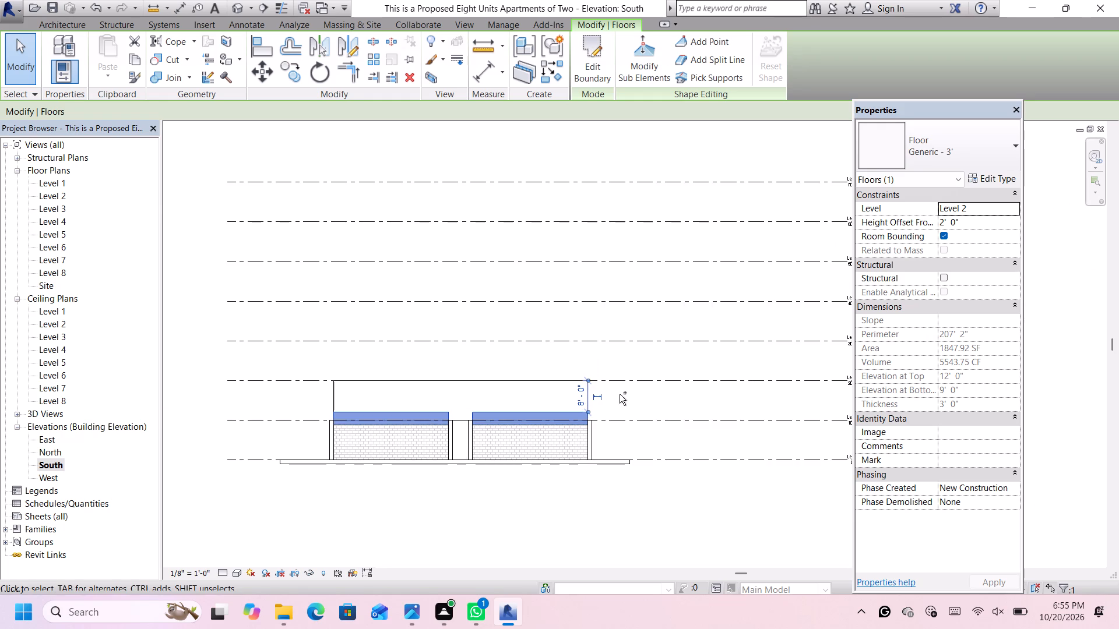
{"action": "key", "text": "ctrl+v"}
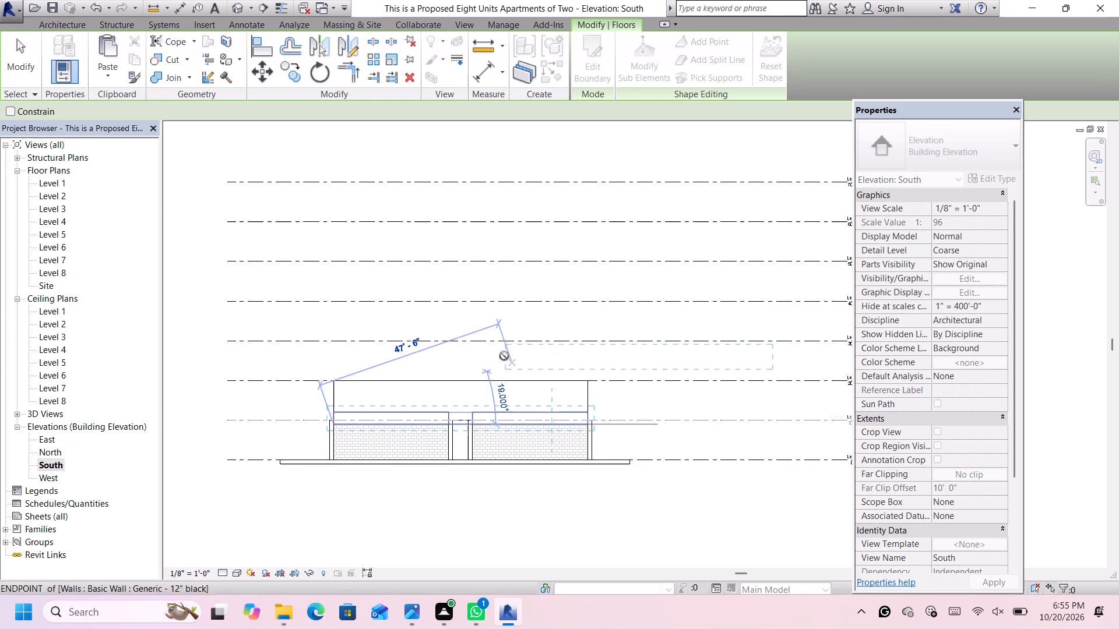
{"action": "left_click", "coordinate": [336, 378]}
{"action": "scroll", "coordinate": [604, 362], "scroll_direction": "up", "scroll_amount": 3}
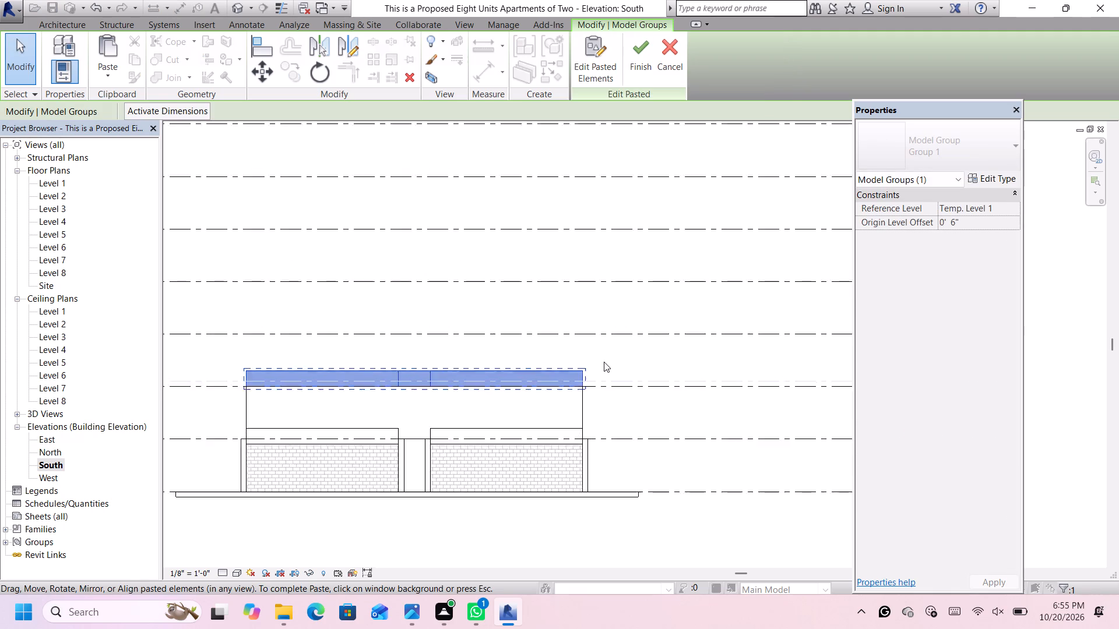
{"action": "scroll", "coordinate": [604, 362], "scroll_direction": "up", "scroll_amount": 1}
{"action": "scroll", "coordinate": [586, 366], "scroll_direction": "down", "scroll_amount": 5}
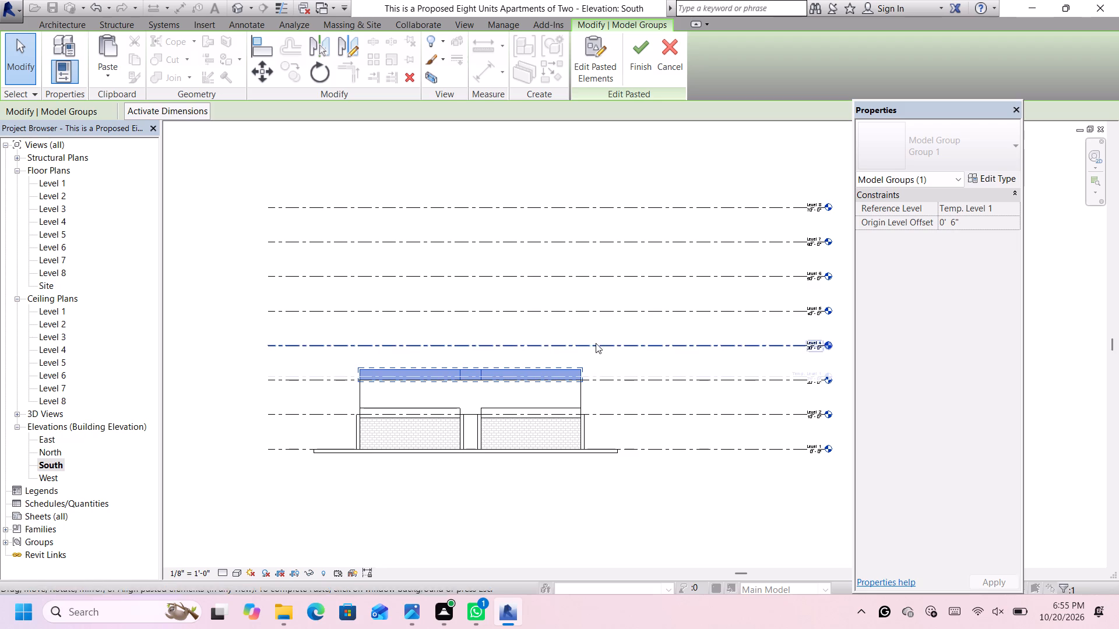
{"action": "scroll", "coordinate": [583, 352], "scroll_direction": "up", "scroll_amount": 1}
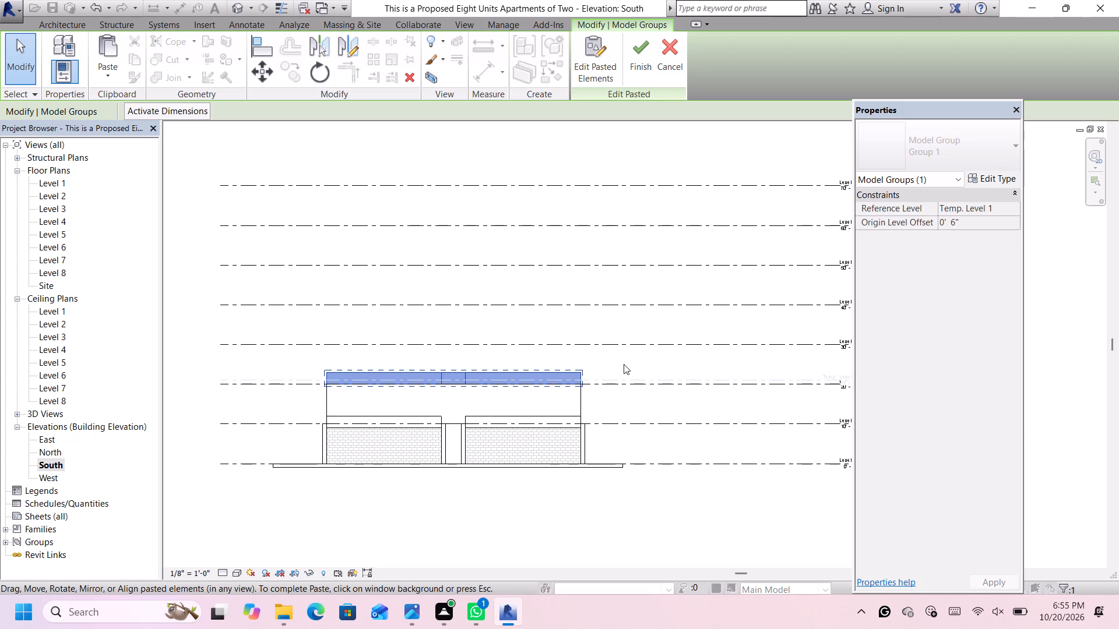
{"action": "scroll", "coordinate": [614, 365], "scroll_direction": "down", "scroll_amount": 2}
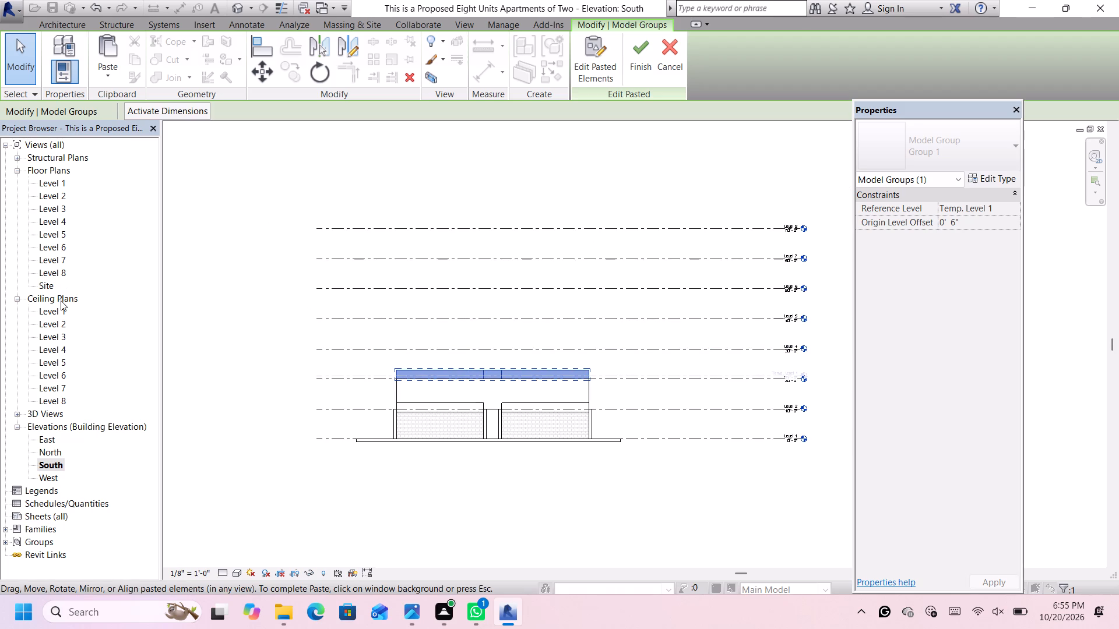
{"action": "left_click", "coordinate": [240, 10]}
{"action": "scroll", "coordinate": [776, 306], "scroll_direction": "up", "scroll_amount": 2}
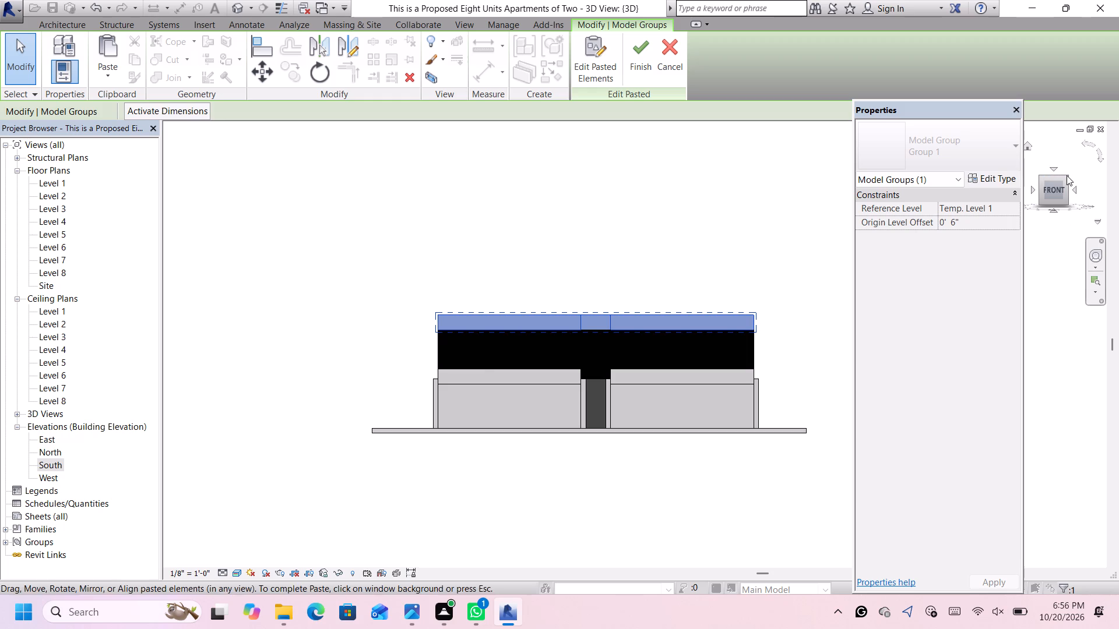
{"action": "left_click", "coordinate": [821, 284]}
{"action": "scroll", "coordinate": [805, 292], "scroll_direction": "down", "scroll_amount": 4}
{"action": "scroll", "coordinate": [807, 283], "scroll_direction": "up", "scroll_amount": 4}
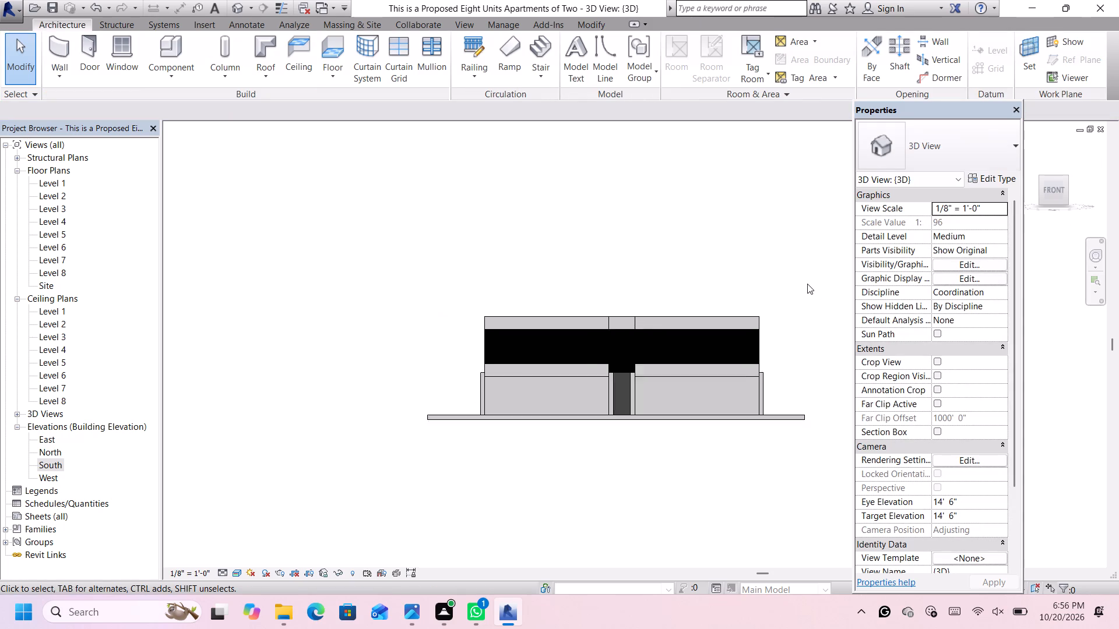
{"action": "left_click", "coordinate": [1054, 186]}
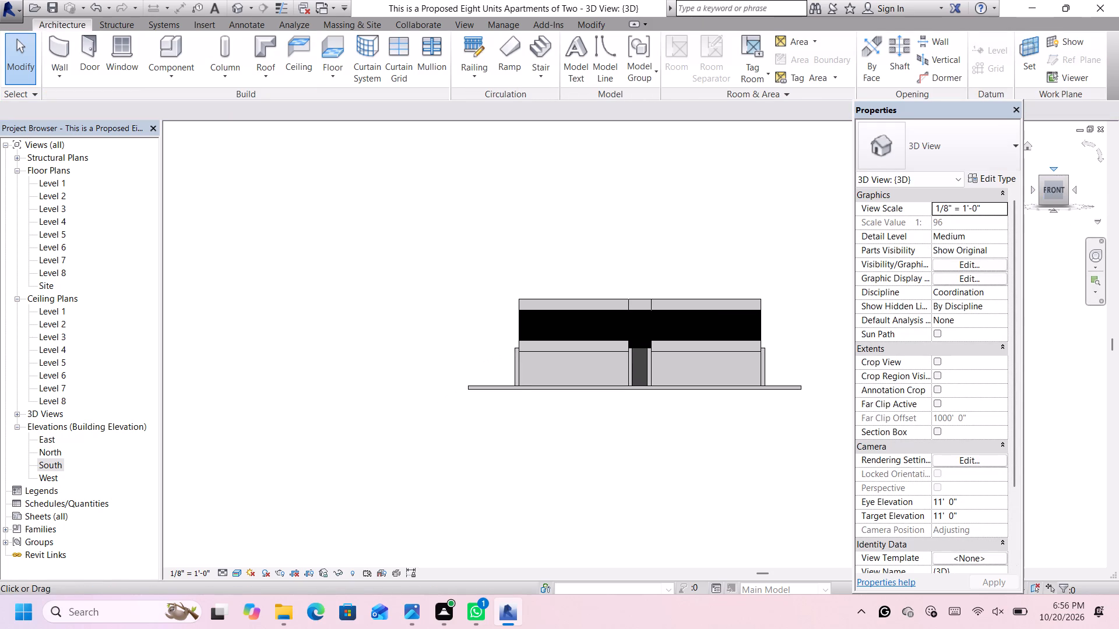
Examine the stacked floors and black wall from the top in 3D and against the level lines in the South elevation.
{"action": "left_click", "coordinate": [1051, 176]}
{"action": "scroll", "coordinate": [431, 341], "scroll_direction": "down", "scroll_amount": 5}
{"action": "scroll", "coordinate": [666, 305], "scroll_direction": "up", "scroll_amount": 1}
{"action": "scroll", "coordinate": [437, 319], "scroll_direction": "up", "scroll_amount": 1}
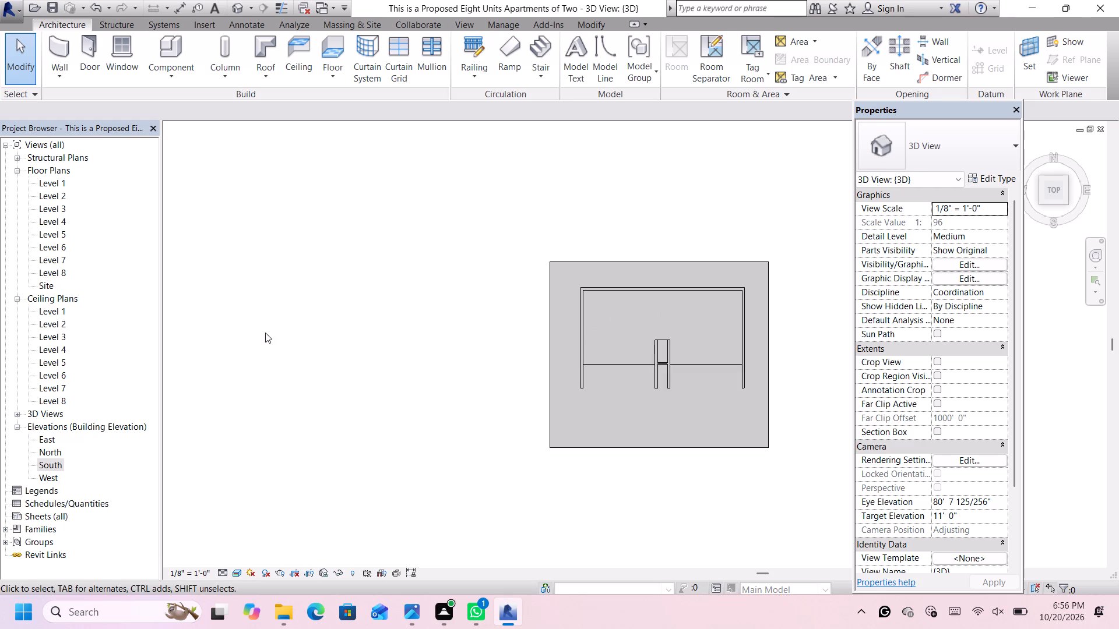
{"action": "double_click", "coordinate": [57, 467]}
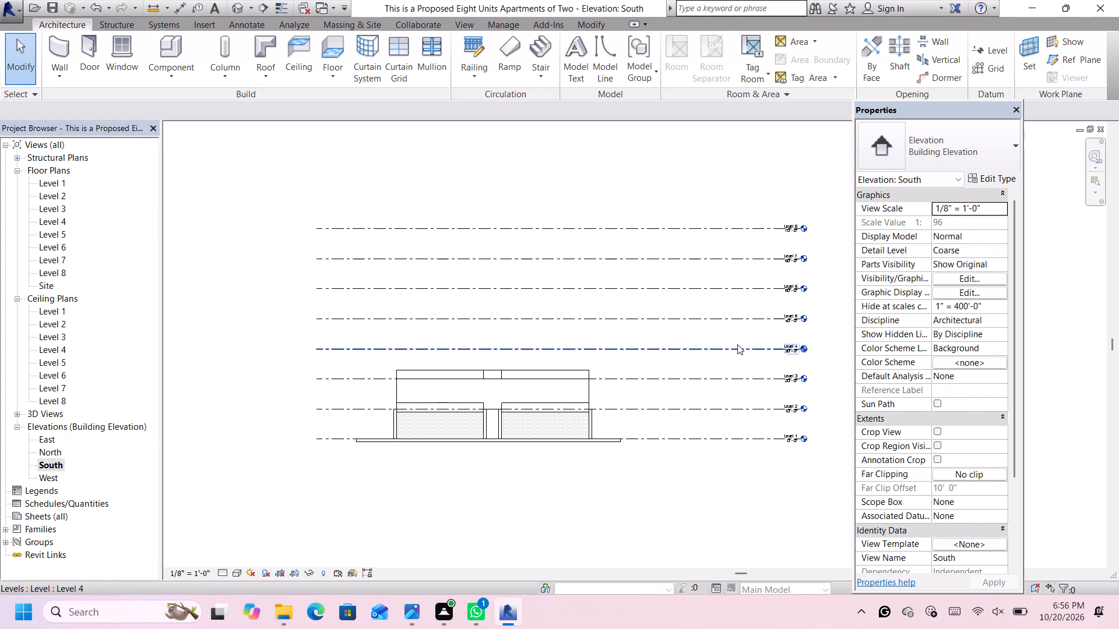
{"action": "scroll", "coordinate": [753, 356], "scroll_direction": "up", "scroll_amount": 5}
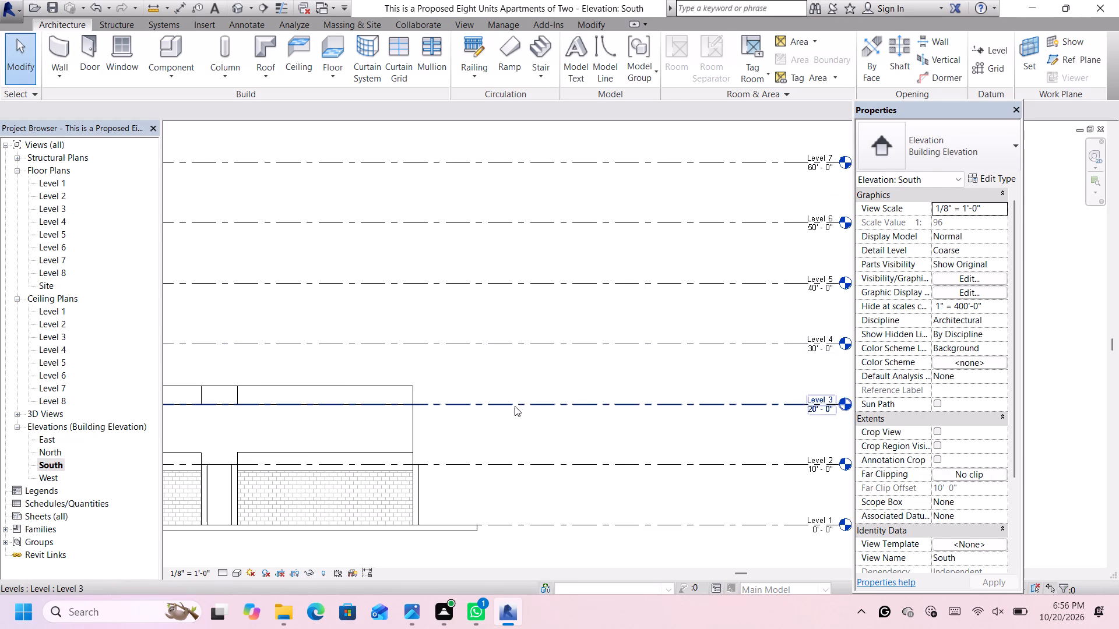
{"action": "scroll", "coordinate": [513, 406], "scroll_direction": "down", "scroll_amount": 4}
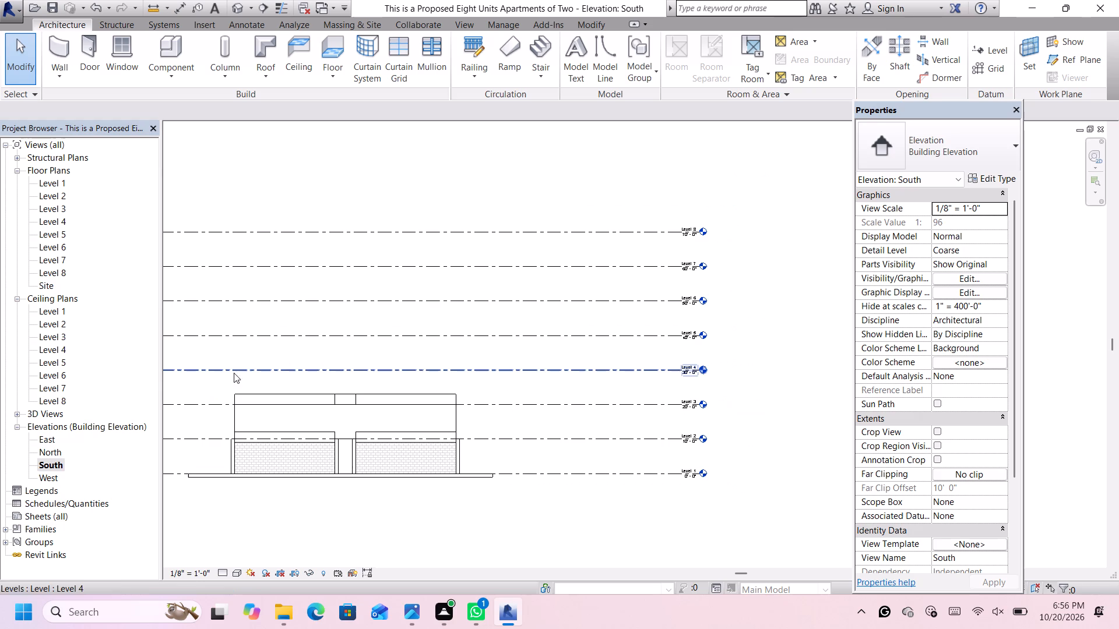
{"action": "scroll", "coordinate": [3, 425], "scroll_direction": "up", "scroll_amount": 1}
{"action": "scroll", "coordinate": [58, 370], "scroll_direction": "up", "scroll_amount": 1}
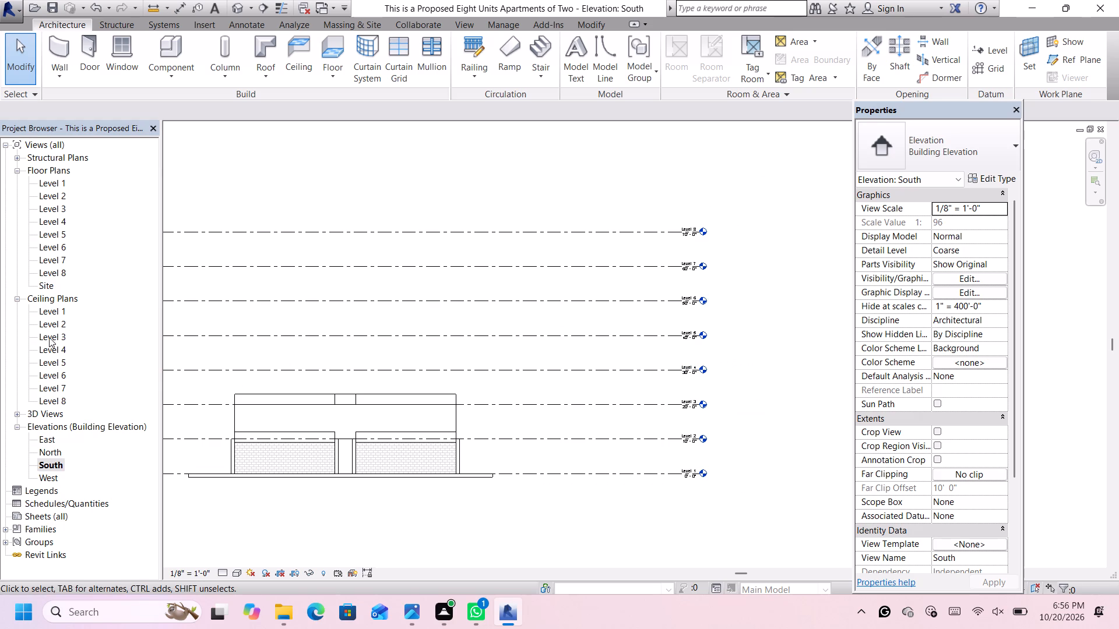
On the Level 3 plan, draw a 64'-0" Generic - 12" black wall with a 3'-0" base offset across the floor, just behind the notch.
{"action": "double_click", "coordinate": [61, 207]}
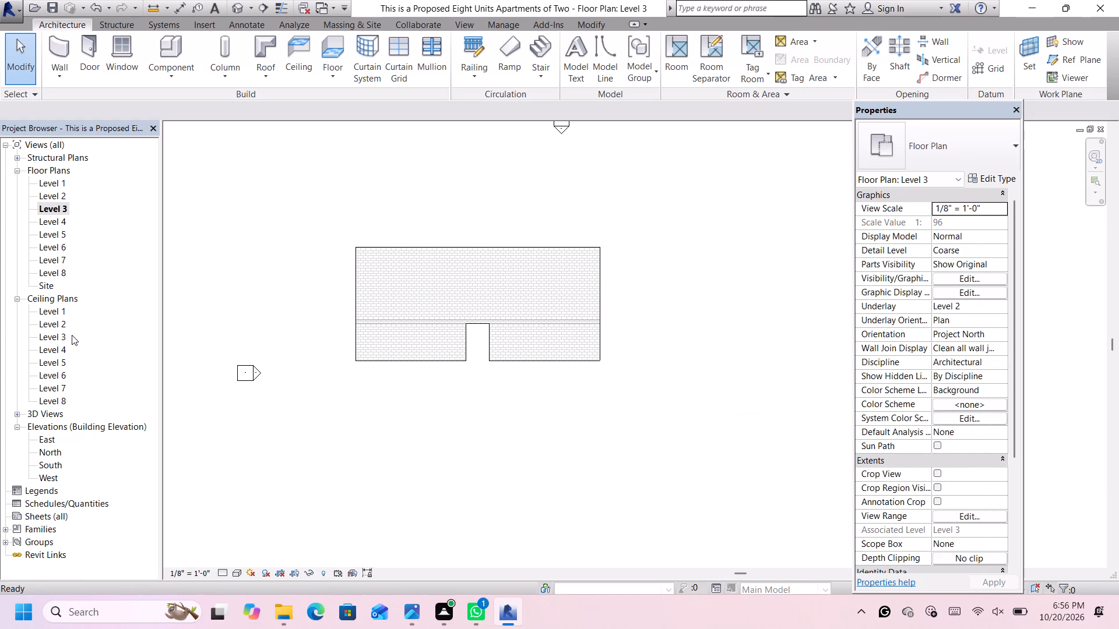
{"action": "scroll", "coordinate": [509, 358], "scroll_direction": "up", "scroll_amount": 3}
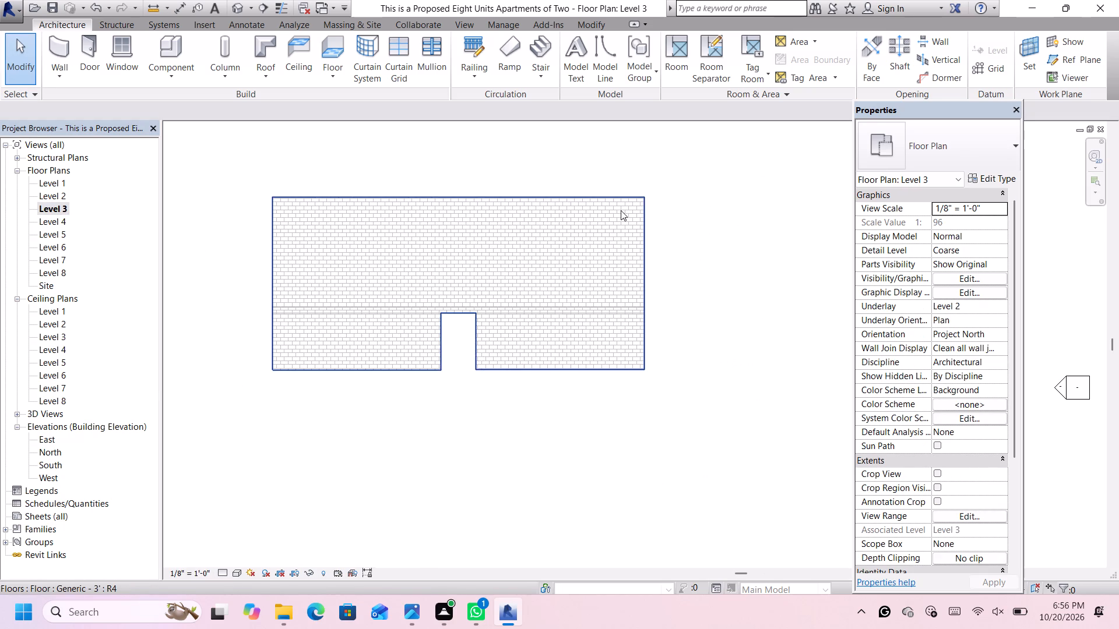
{"action": "scroll", "coordinate": [621, 210], "scroll_direction": "up", "scroll_amount": 1}
{"action": "scroll", "coordinate": [660, 192], "scroll_direction": "down", "scroll_amount": 1}
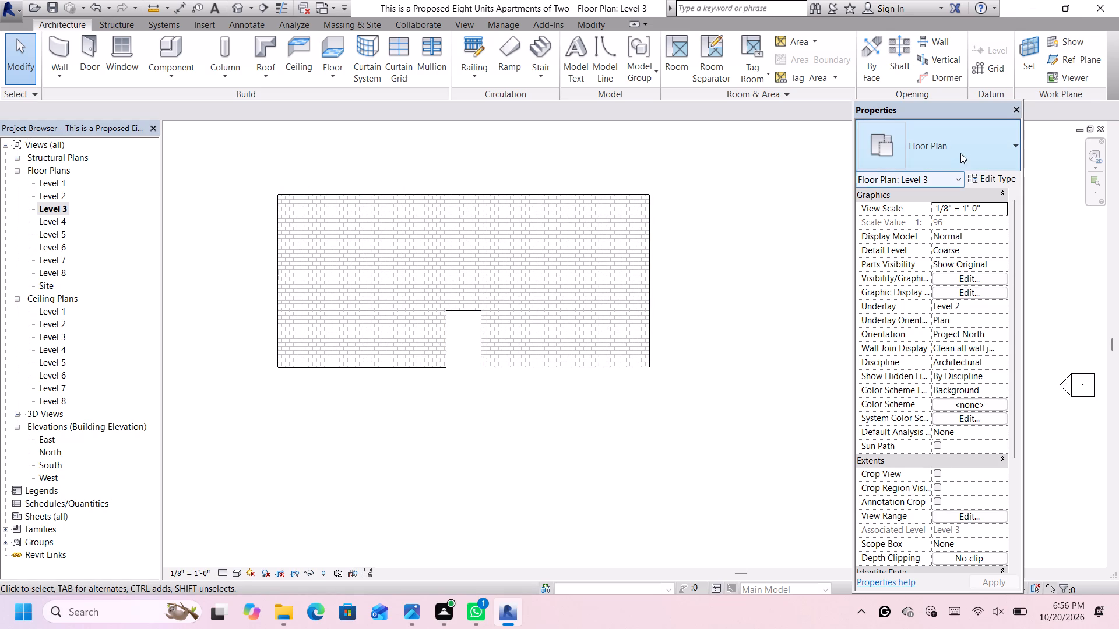
{"action": "left_click", "coordinate": [51, 34]}
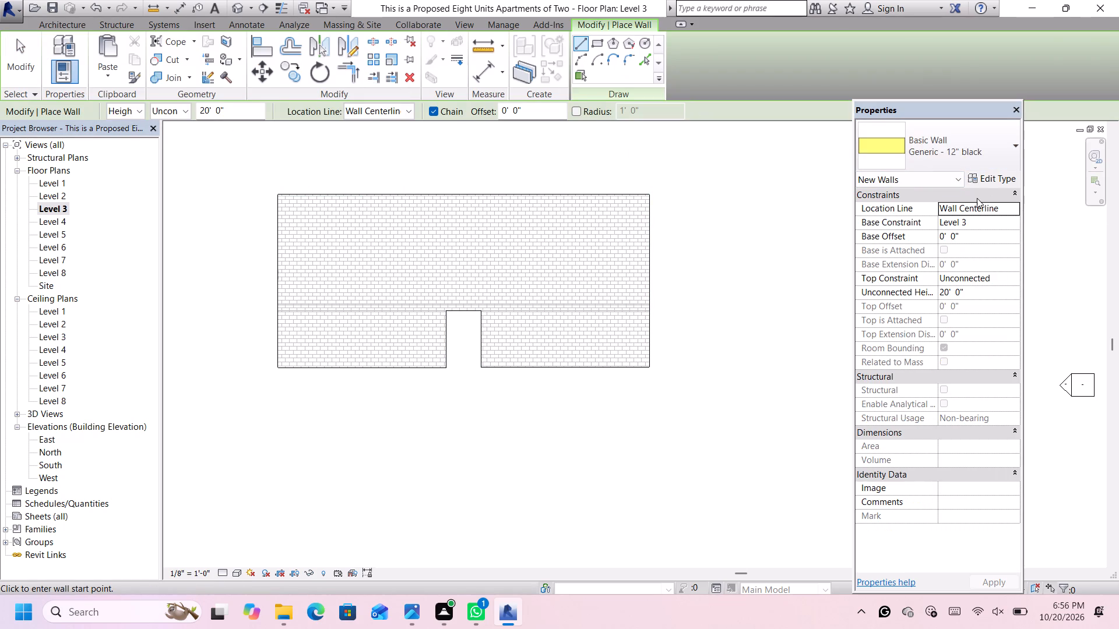
{"action": "left_click", "coordinate": [972, 235]}
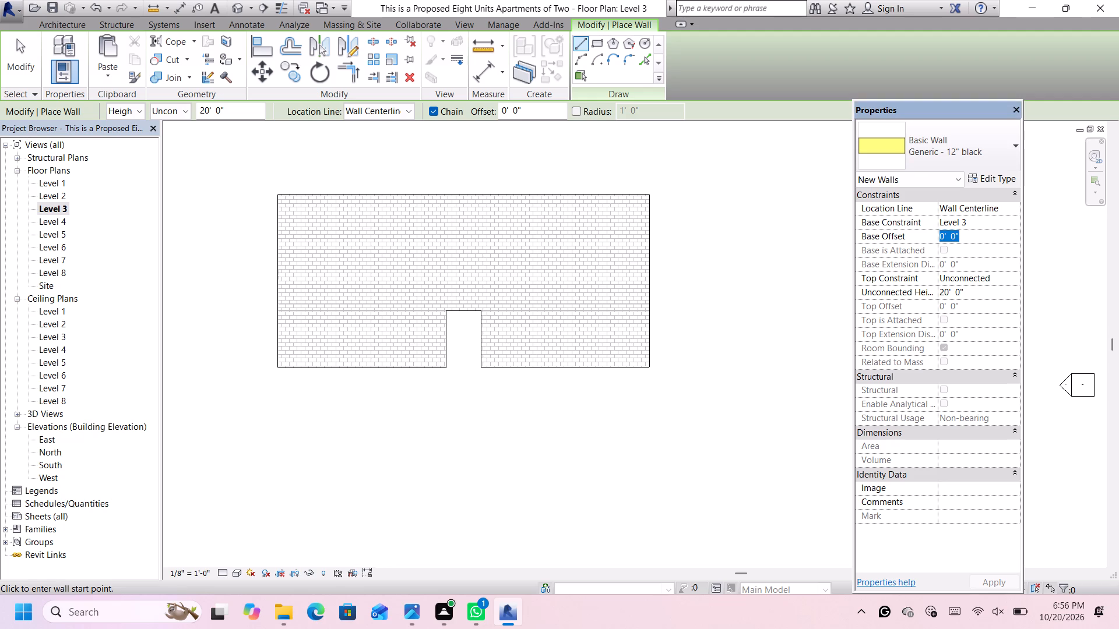
{"action": "key", "text": "BackSpace"}
{"action": "type", "text": "3'"}
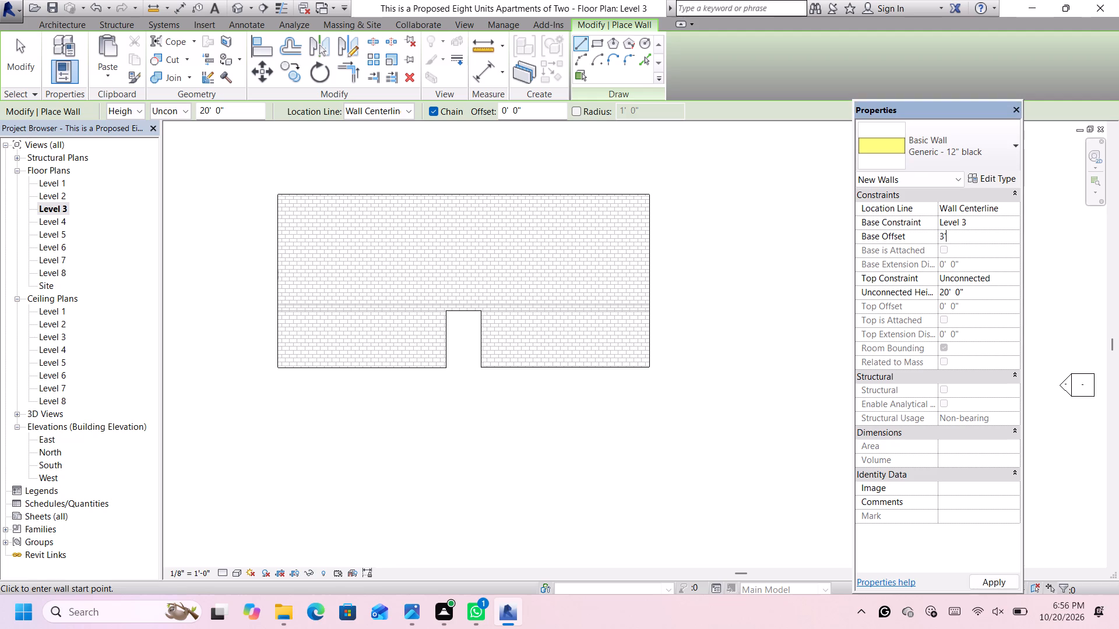
{"action": "key", "text": "Return"}
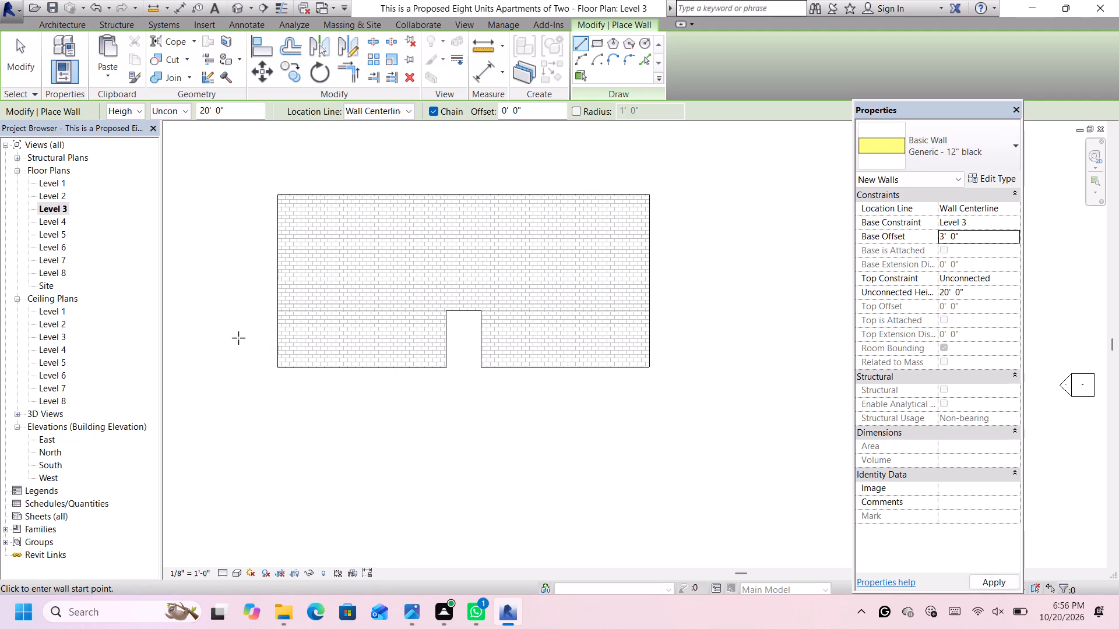
{"action": "scroll", "coordinate": [260, 317], "scroll_direction": "up", "scroll_amount": 4}
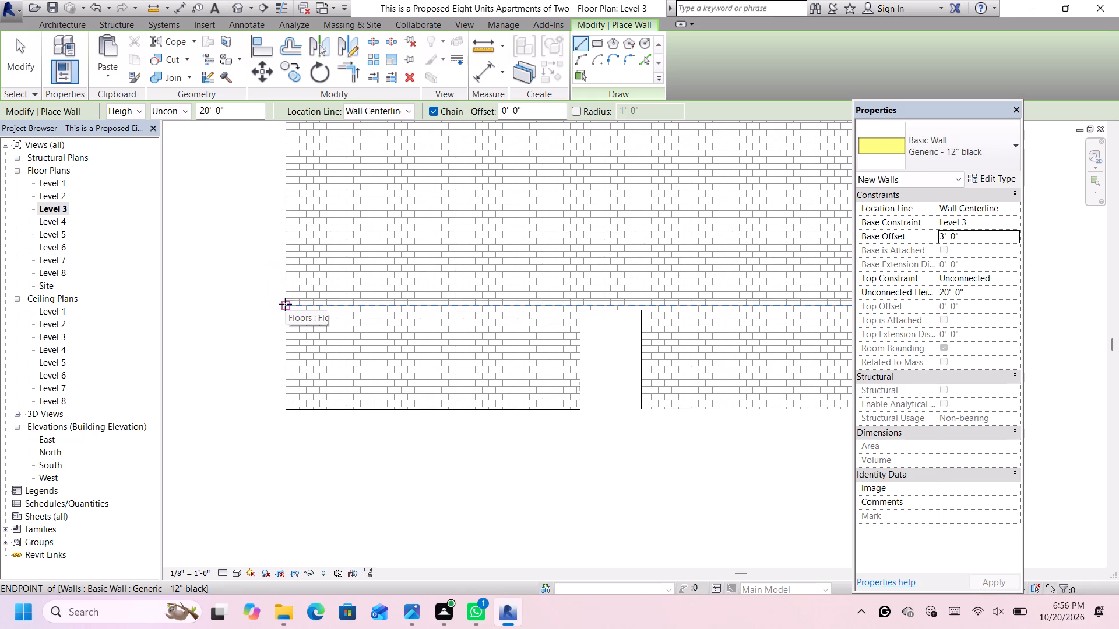
{"action": "left_click", "coordinate": [286, 304]}
{"action": "scroll", "coordinate": [286, 304], "scroll_direction": "down", "scroll_amount": 7}
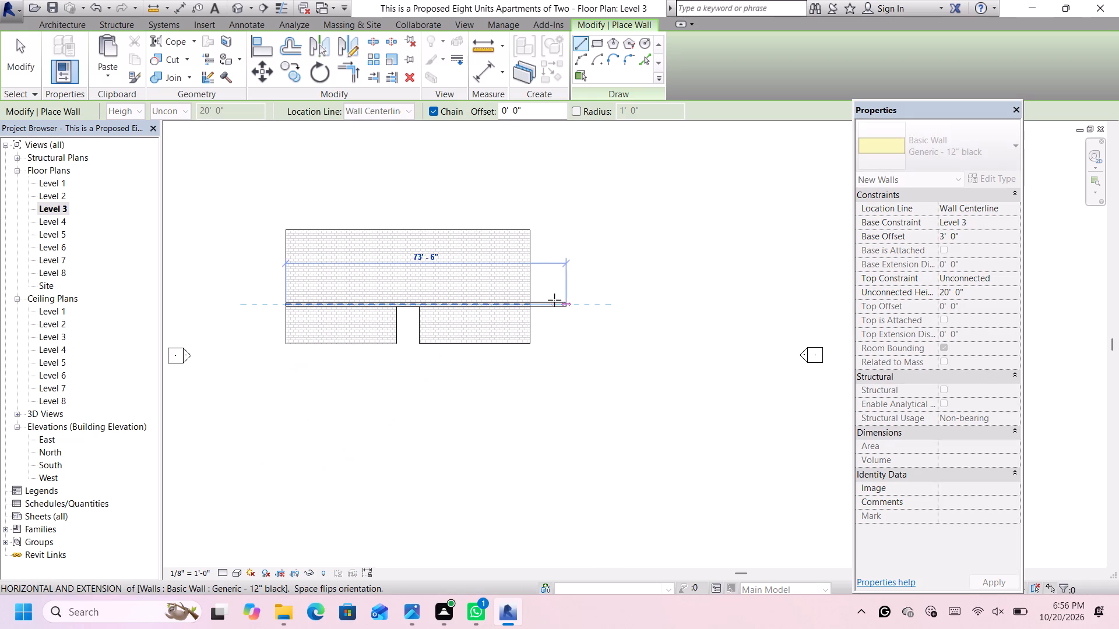
{"action": "scroll", "coordinate": [553, 300], "scroll_direction": "up", "scroll_amount": 5}
{"action": "scroll", "coordinate": [533, 309], "scroll_direction": "down", "scroll_amount": 1}
{"action": "scroll", "coordinate": [533, 309], "scroll_direction": "up", "scroll_amount": 1}
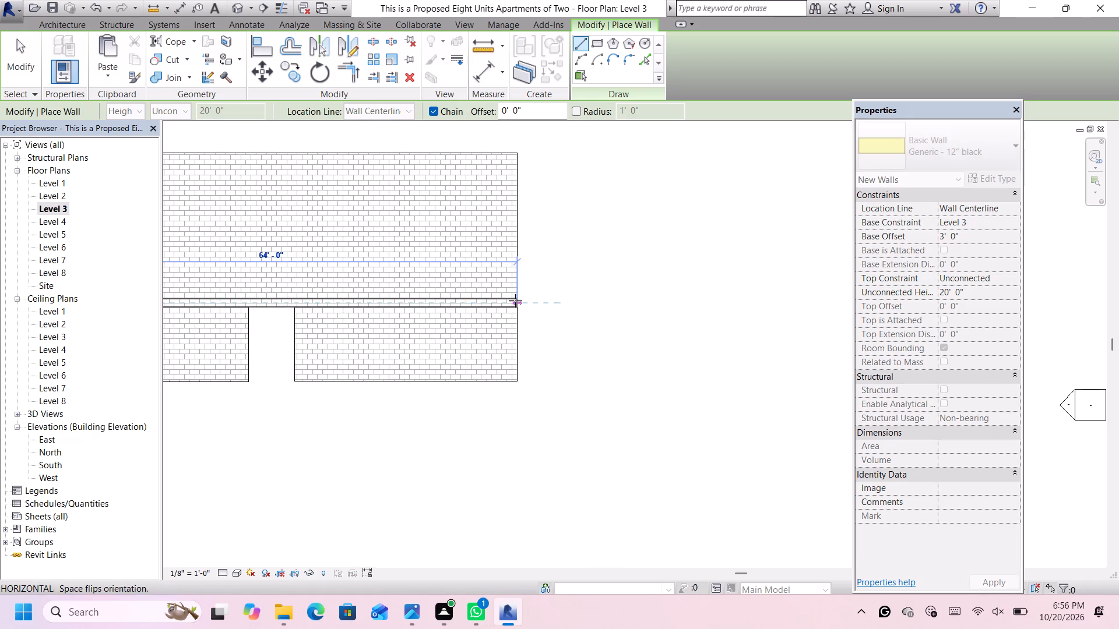
{"action": "left_click", "coordinate": [515, 303]}
{"action": "scroll", "coordinate": [516, 303], "scroll_direction": "down", "scroll_amount": 8}
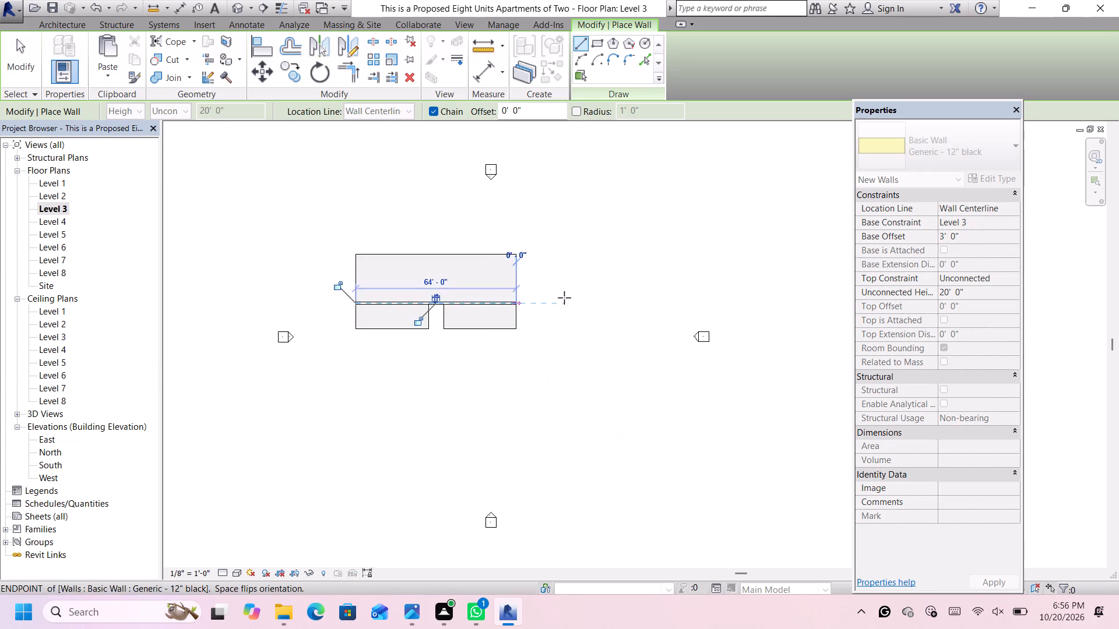
{"action": "key", "text": "Escape"}
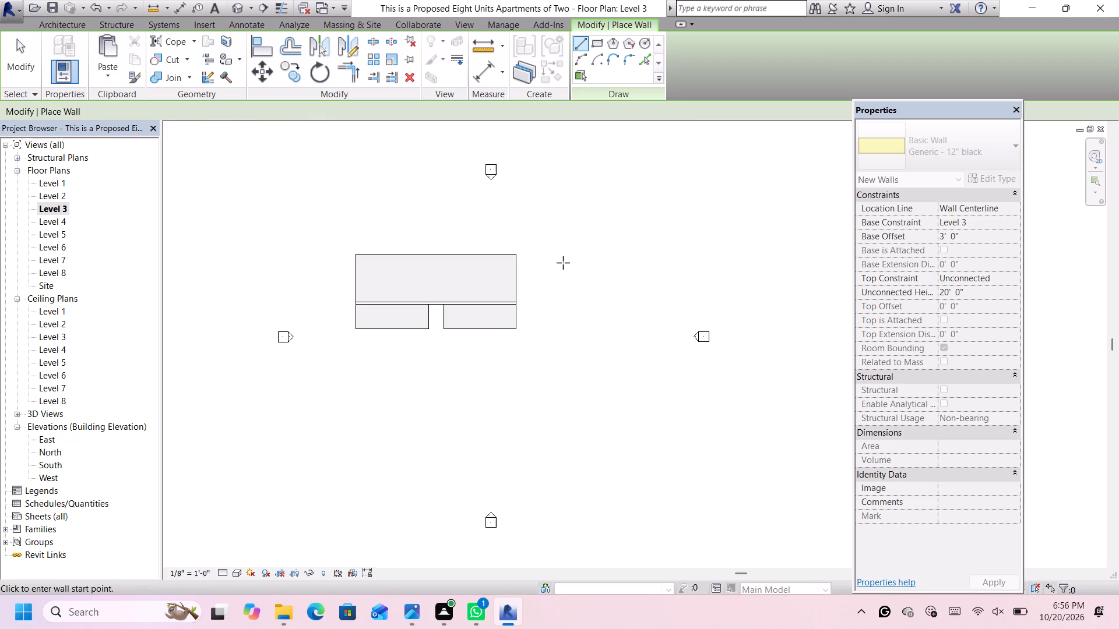
{"action": "scroll", "coordinate": [543, 277], "scroll_direction": "up", "scroll_amount": 3}
{"action": "scroll", "coordinate": [290, 213], "scroll_direction": "up", "scroll_amount": 3}
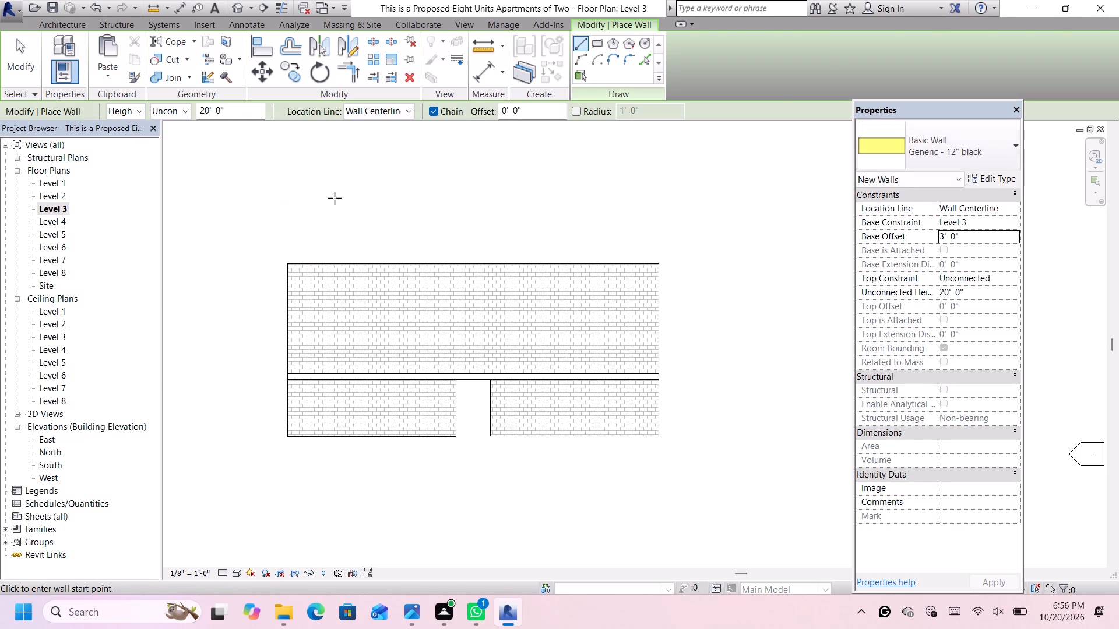
{"action": "key", "text": "Escape"}
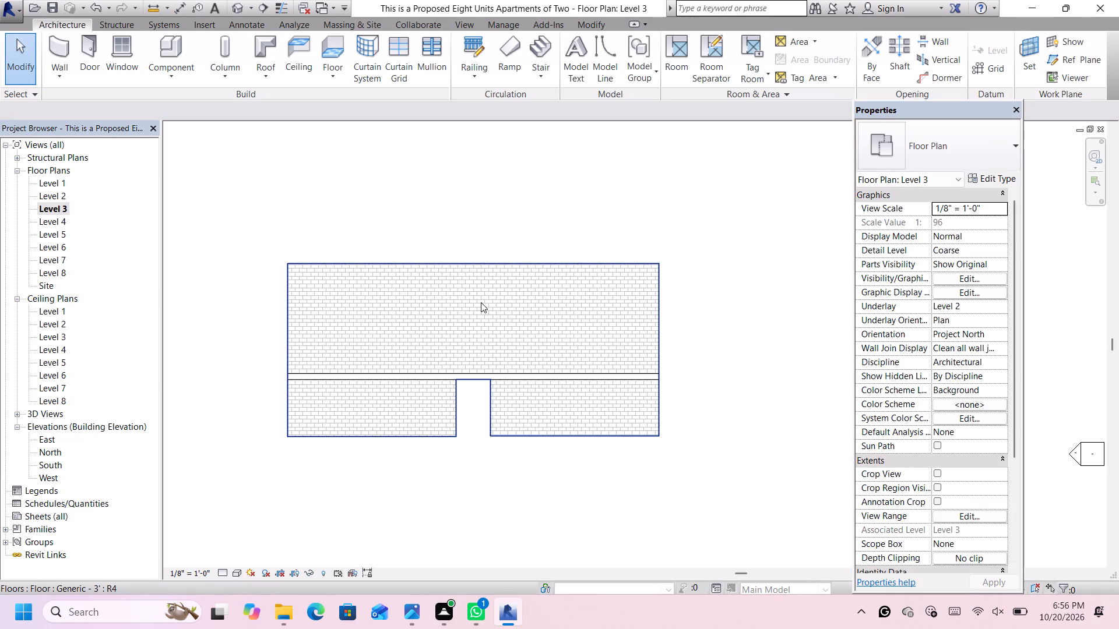
Examine the new black wall's ends and its position behind the notch in the Level 3 plan.
{"action": "scroll", "coordinate": [355, 378], "scroll_direction": "up", "scroll_amount": 10}
{"action": "scroll", "coordinate": [348, 395], "scroll_direction": "down", "scroll_amount": 3}
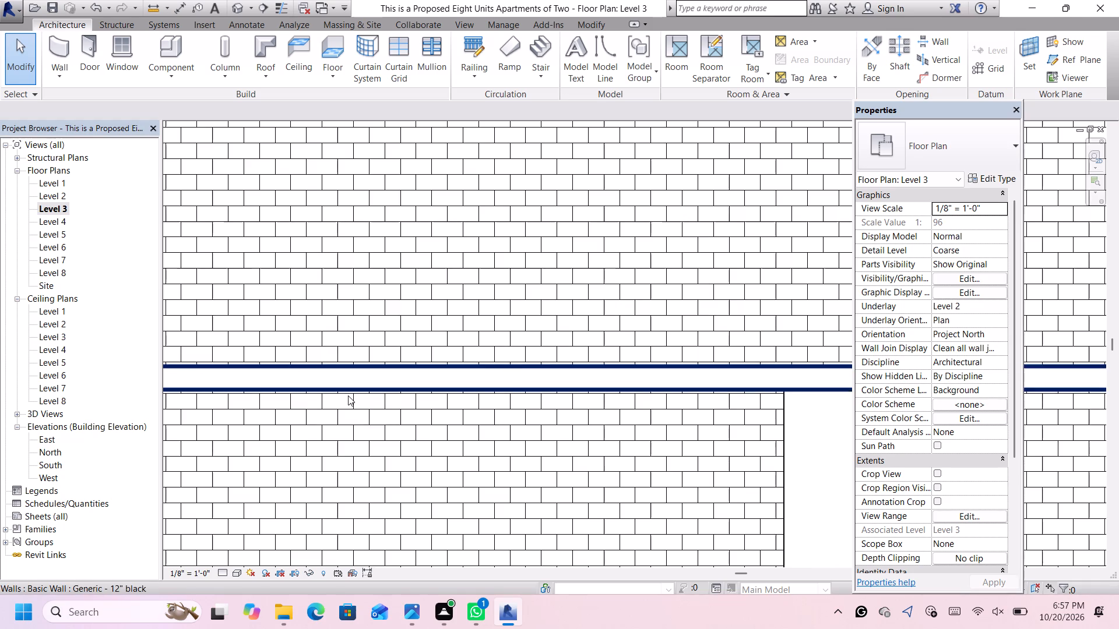
{"action": "scroll", "coordinate": [348, 395], "scroll_direction": "down", "scroll_amount": 8}
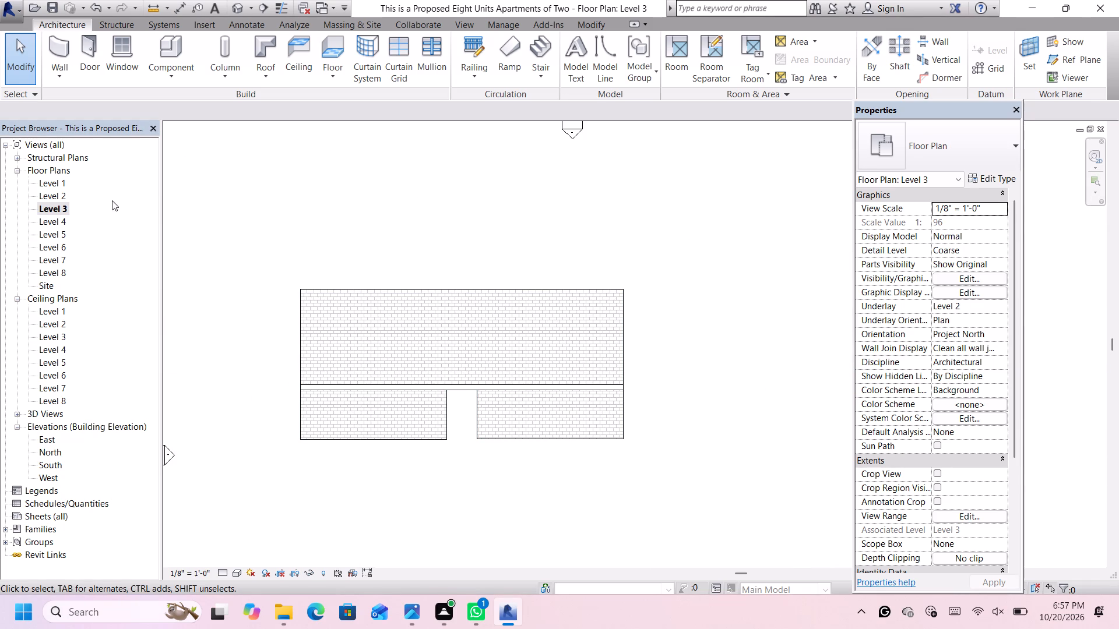
{"action": "scroll", "coordinate": [400, 242], "scroll_direction": "up", "scroll_amount": 1}
{"action": "scroll", "coordinate": [456, 513], "scroll_direction": "up", "scroll_amount": 2}
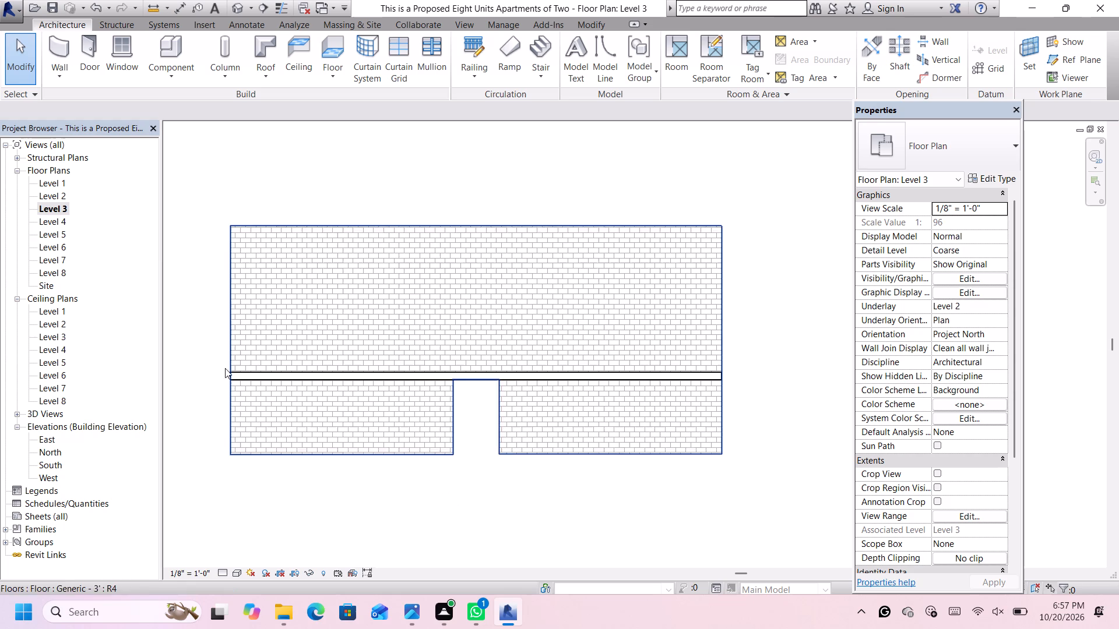
{"action": "scroll", "coordinate": [205, 354], "scroll_direction": "up", "scroll_amount": 1}
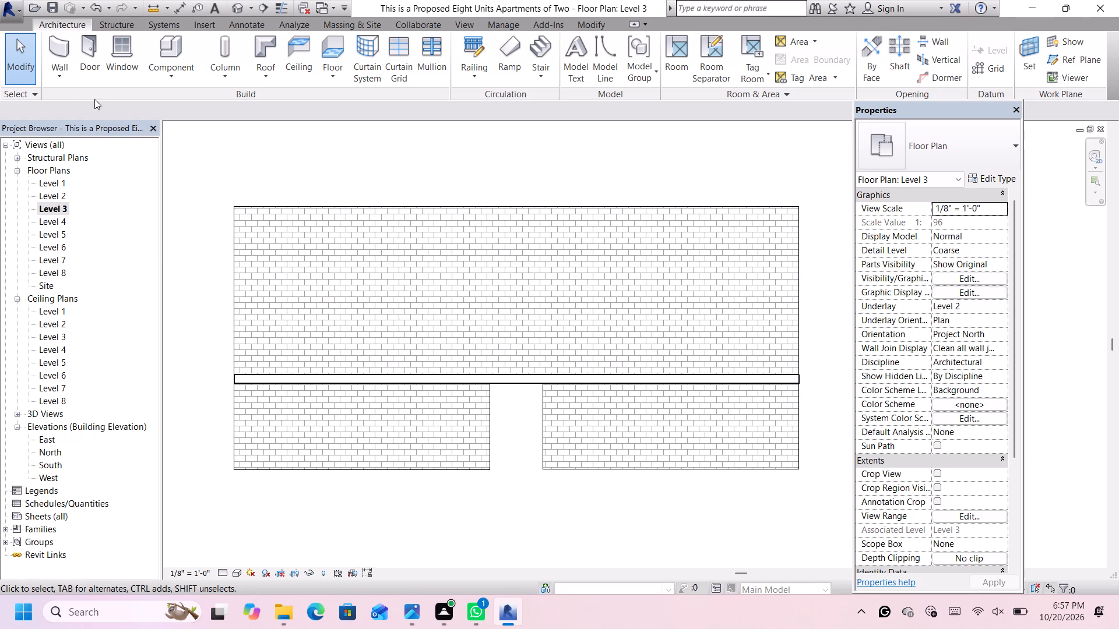
In the 3D view, set the Level 3 black wall's unconnected height to 10'-0".
{"action": "left_click", "coordinate": [240, 8]}
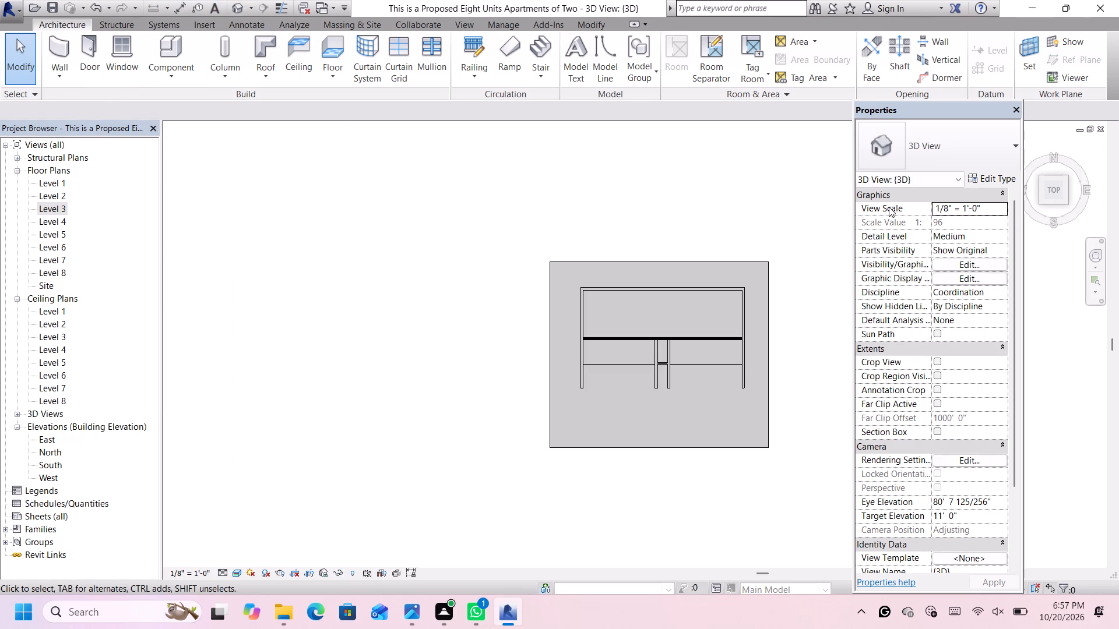
{"action": "left_click", "coordinate": [1041, 203]}
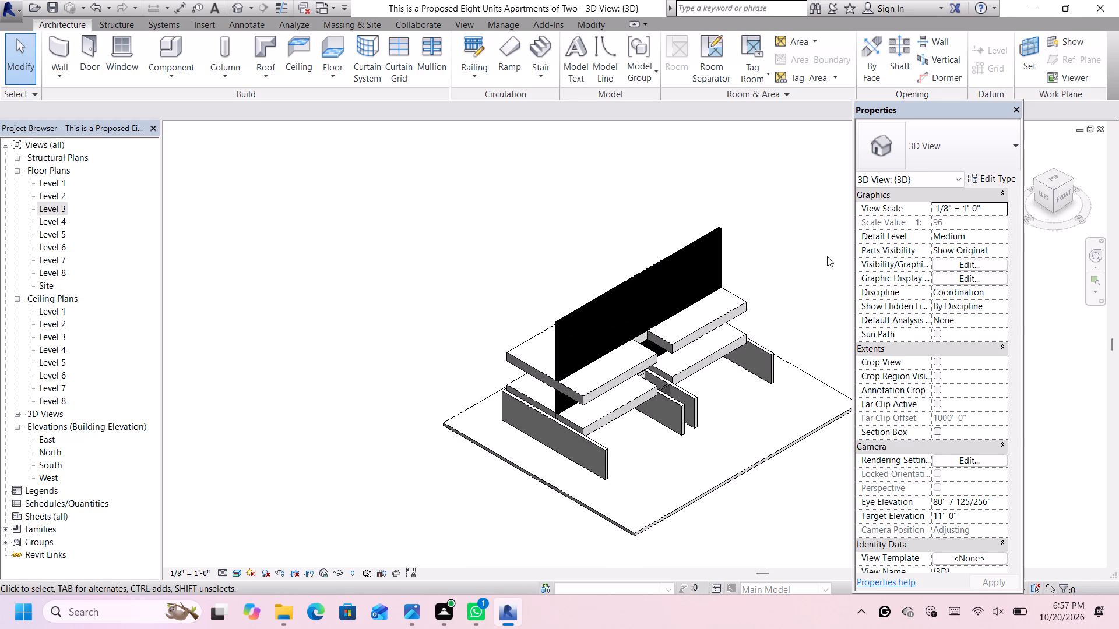
{"action": "scroll", "coordinate": [758, 285], "scroll_direction": "up", "scroll_amount": 2}
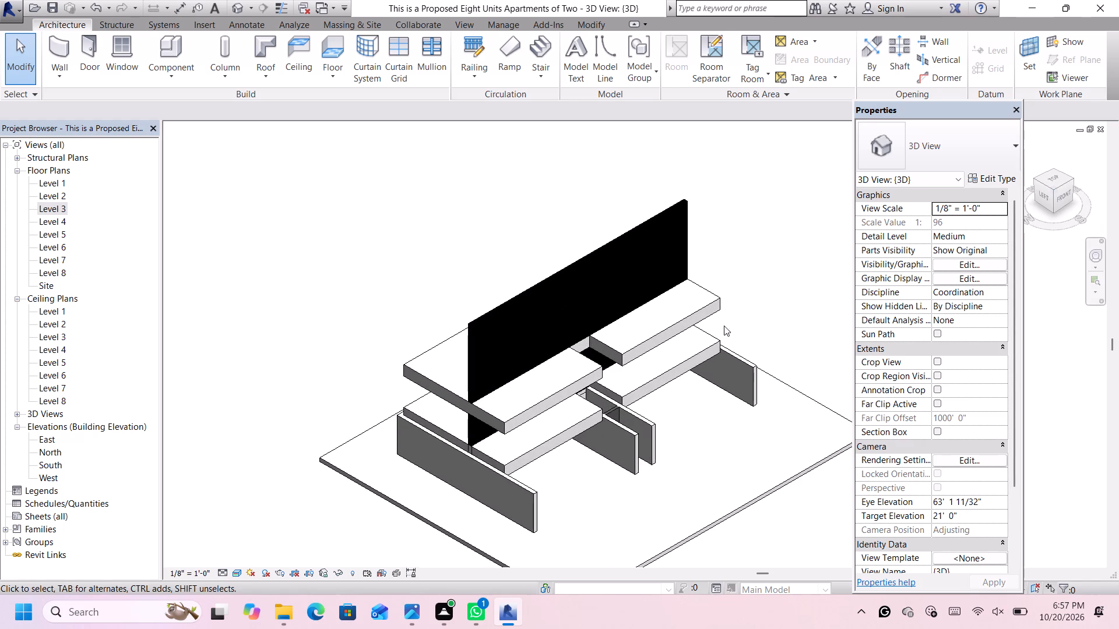
{"action": "left_click", "coordinate": [529, 490]}
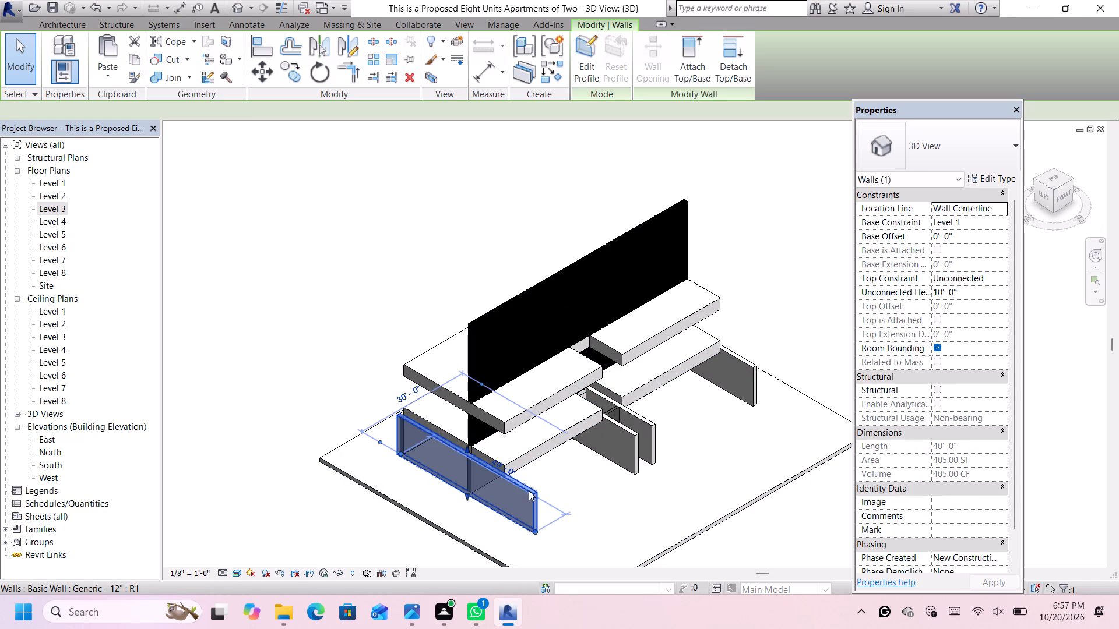
{"action": "left_click", "coordinate": [491, 282]}
{"action": "left_click", "coordinate": [496, 306]}
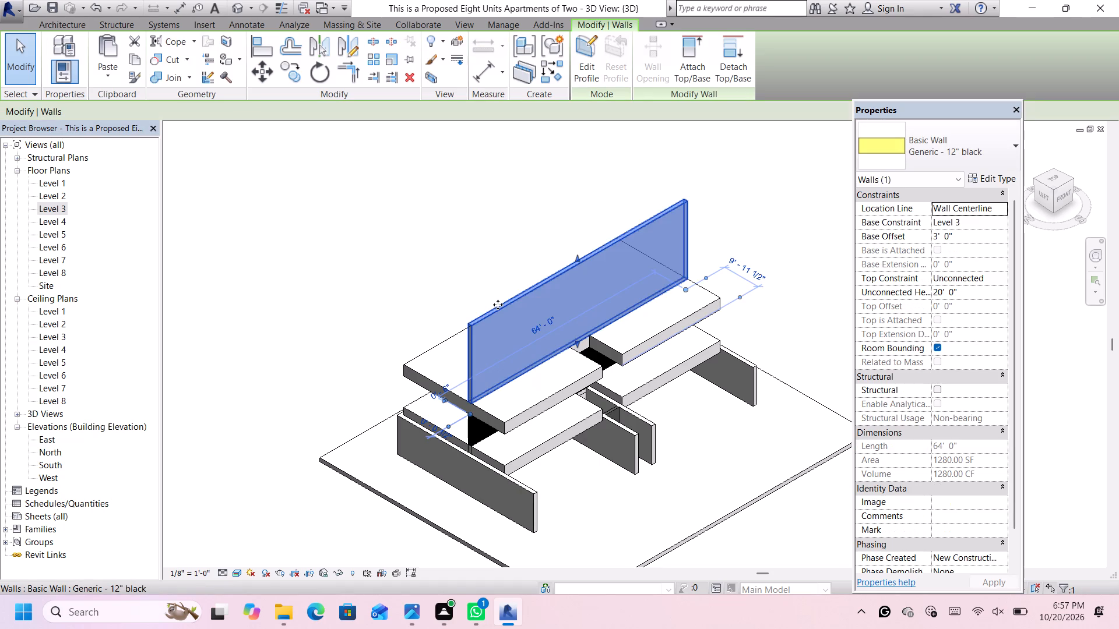
{"action": "left_click", "coordinate": [974, 289]}
{"action": "key", "text": "BackSpace"}
{"action": "type", "text": "10'"}
{"action": "key", "text": "Return"}
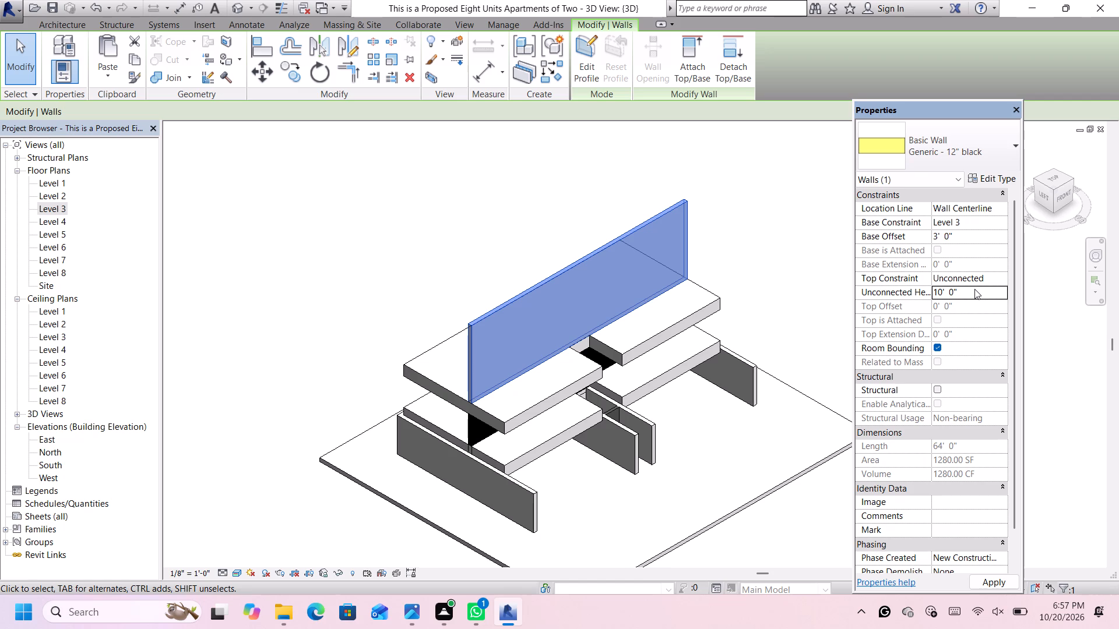
{"action": "left_click", "coordinate": [712, 214]}
Set the unconnected height of the three Generic - 12" outer walls (the back wall and both side walls) to 36'-0".
{"action": "scroll", "coordinate": [525, 467], "scroll_direction": "up", "scroll_amount": 1}
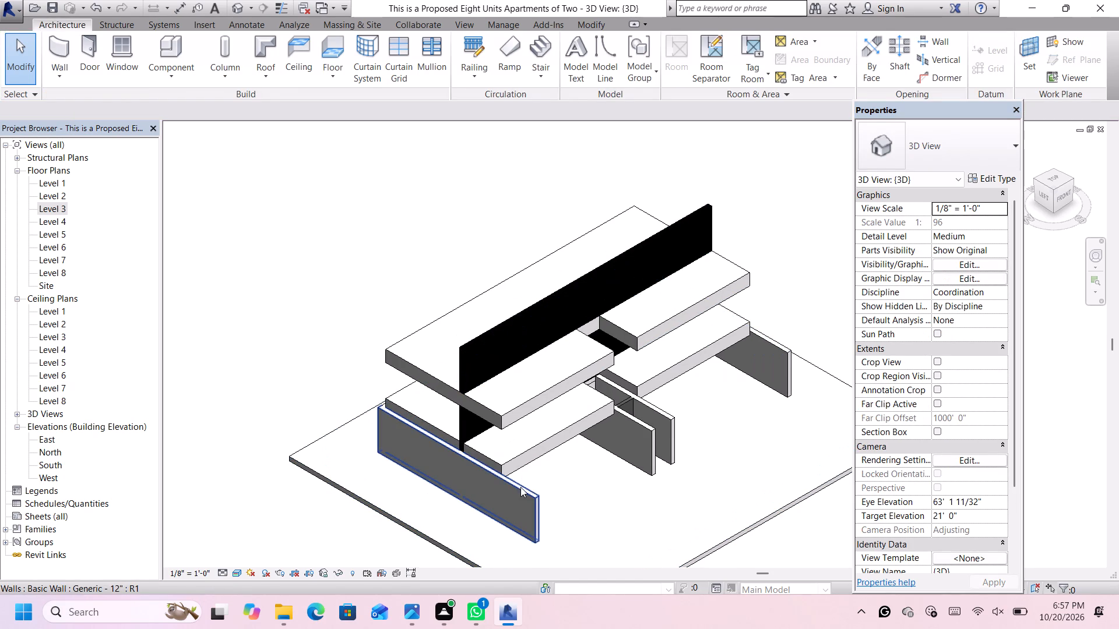
{"action": "left_click", "coordinate": [520, 487]}
{"action": "scroll", "coordinate": [455, 462], "scroll_direction": "down", "scroll_amount": 5}
{"action": "scroll", "coordinate": [449, 424], "scroll_direction": "up", "scroll_amount": 2}
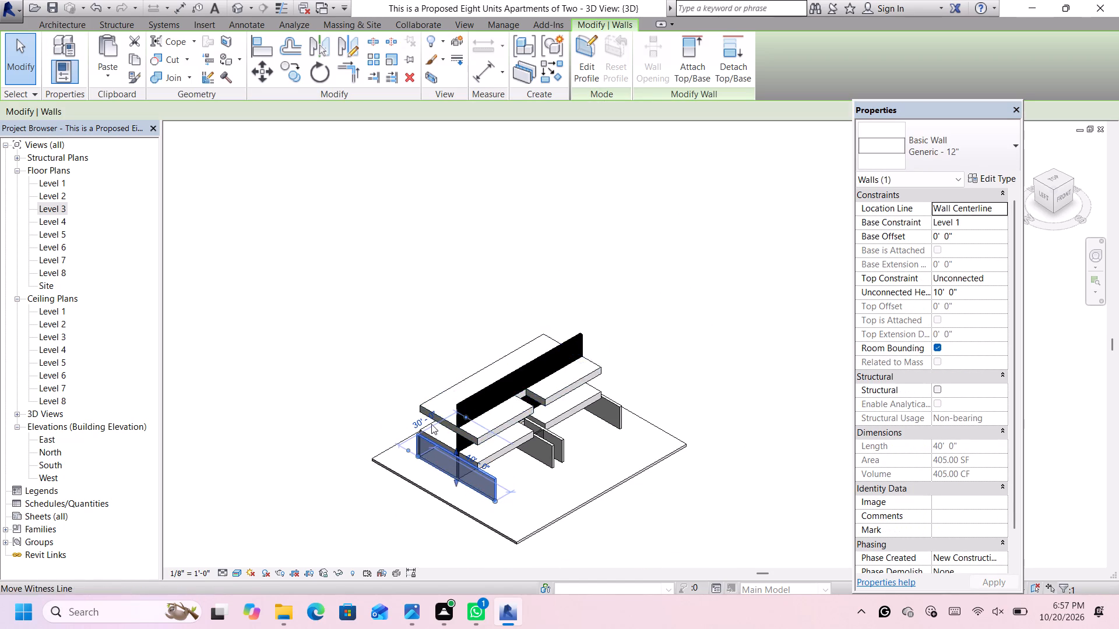
{"action": "scroll", "coordinate": [431, 424], "scroll_direction": "up", "scroll_amount": 9}
{"action": "scroll", "coordinate": [401, 453], "scroll_direction": "down", "scroll_amount": 1}
{"action": "scroll", "coordinate": [390, 450], "scroll_direction": "up", "scroll_amount": 5}
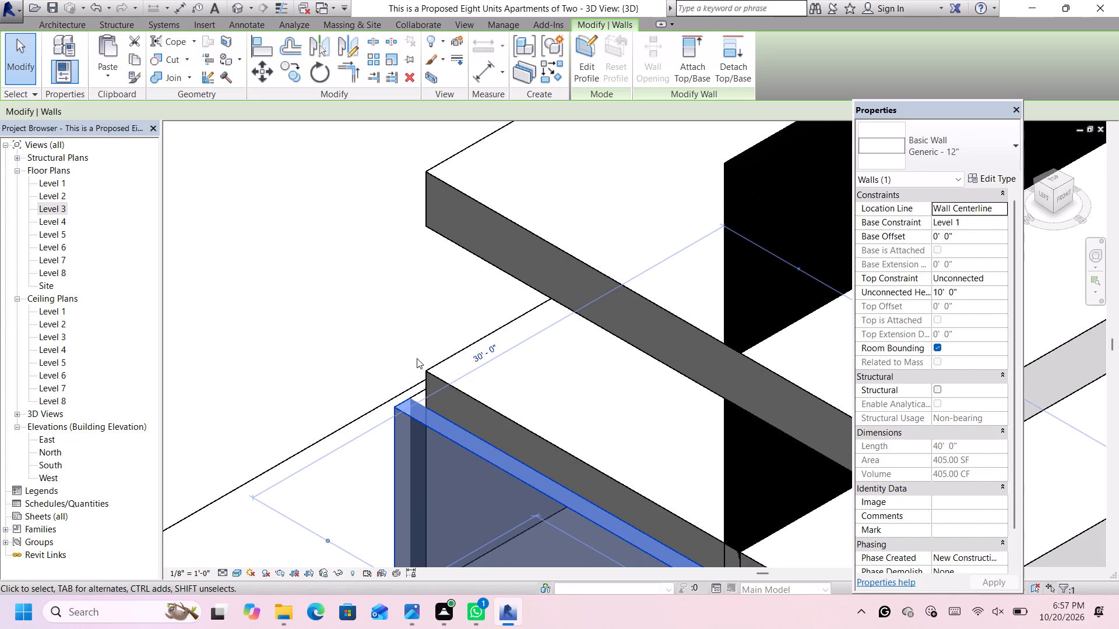
{"action": "left_click", "coordinate": [419, 400], "text": "ctrl"}
{"action": "scroll", "coordinate": [420, 400], "scroll_direction": "down", "scroll_amount": 6, "text": "ctrl"}
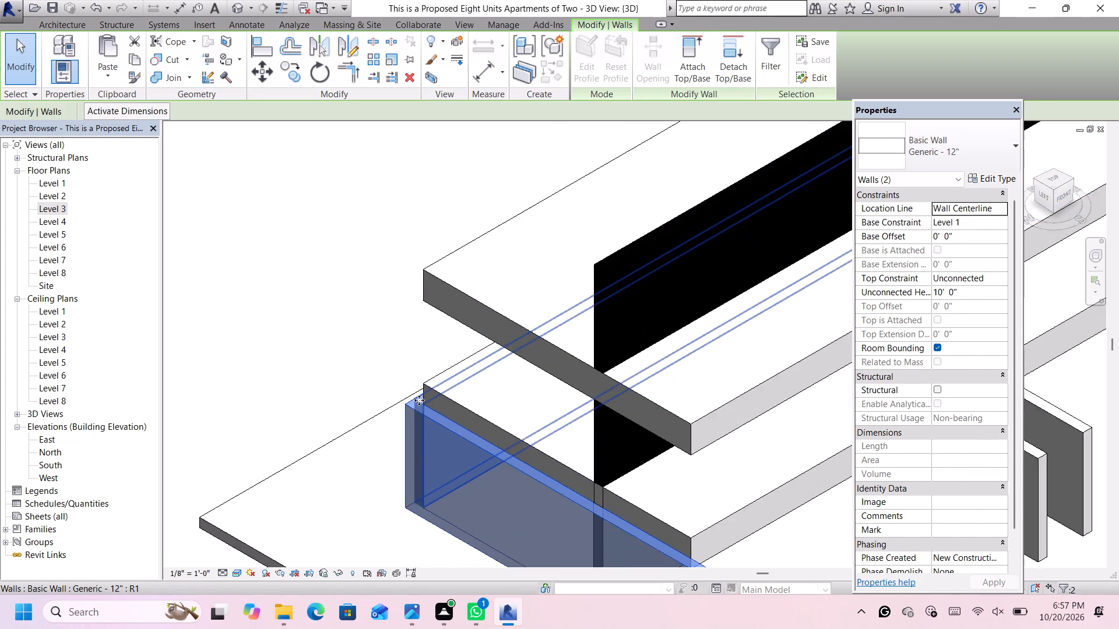
{"action": "scroll", "coordinate": [419, 400], "scroll_direction": "down", "scroll_amount": 6}
{"action": "scroll", "coordinate": [520, 376], "scroll_direction": "down", "scroll_amount": 4}
{"action": "scroll", "coordinate": [695, 371], "scroll_direction": "up", "scroll_amount": 2, "text": "ctrl"}
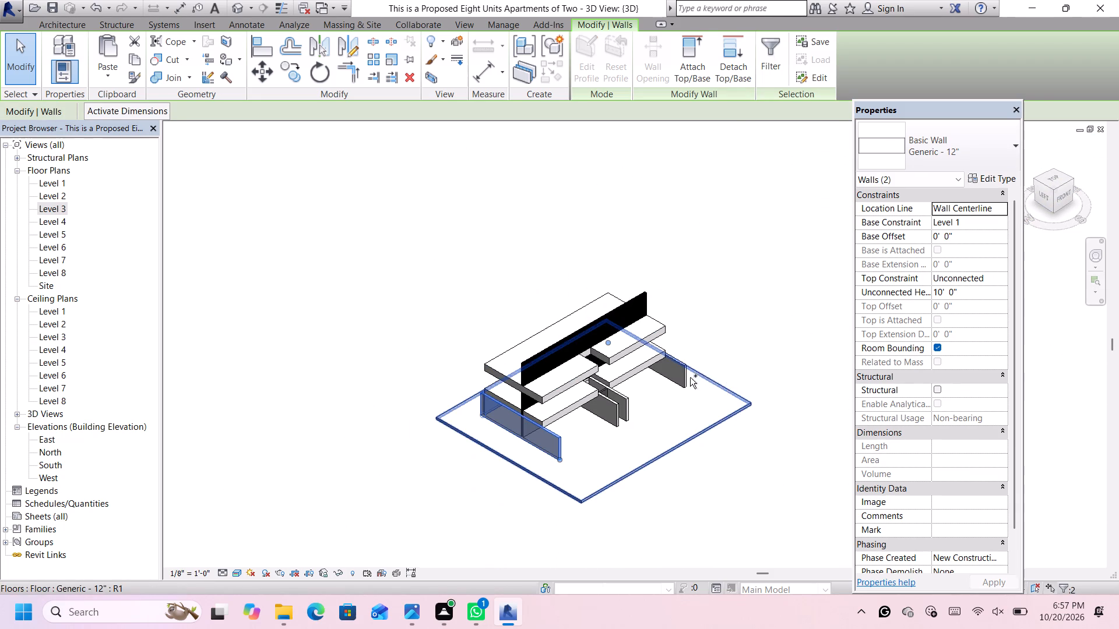
{"action": "scroll", "coordinate": [690, 377], "scroll_direction": "up", "scroll_amount": 1, "text": "ctrl"}
{"action": "left_click", "coordinate": [683, 373], "text": "ctrl"}
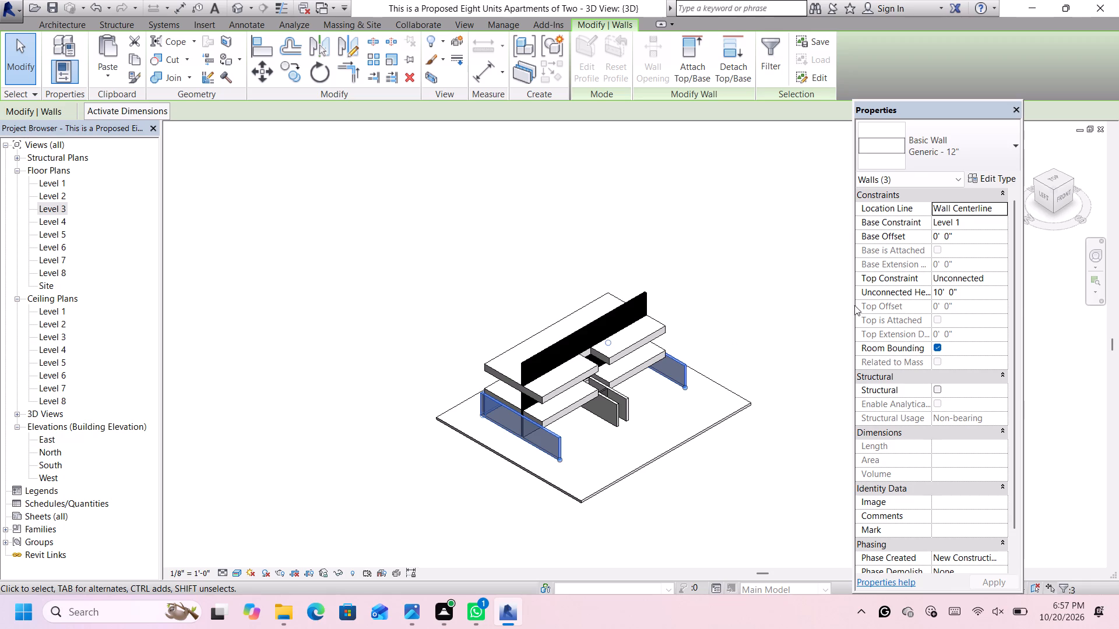
{"action": "left_click", "coordinate": [976, 293]}
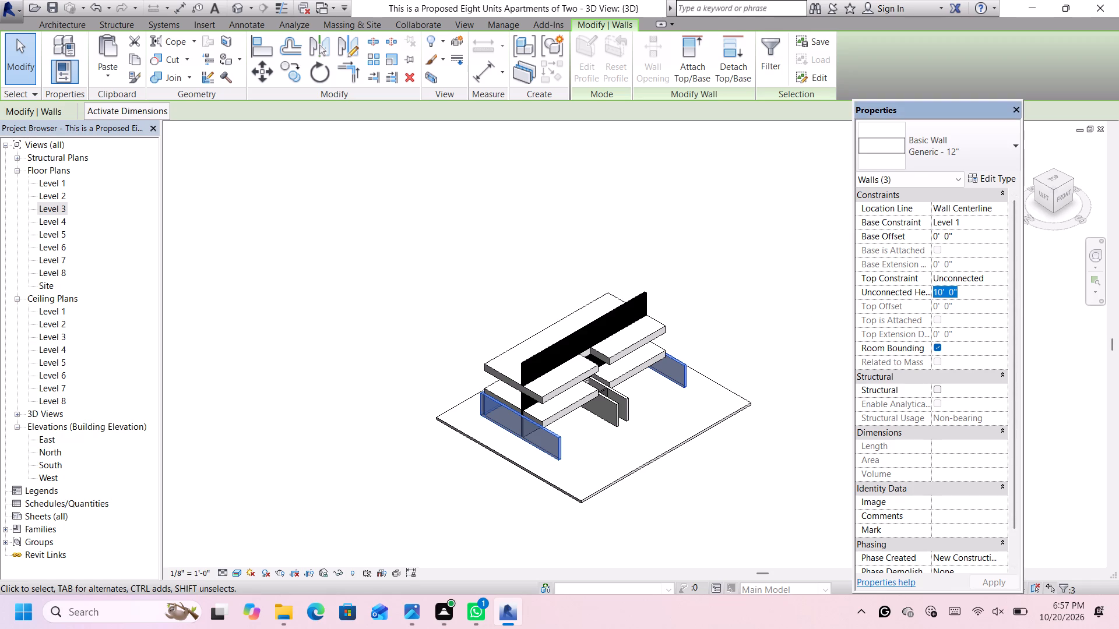
{"action": "key", "text": "BackSpace"}
{"action": "key", "text": "3"}
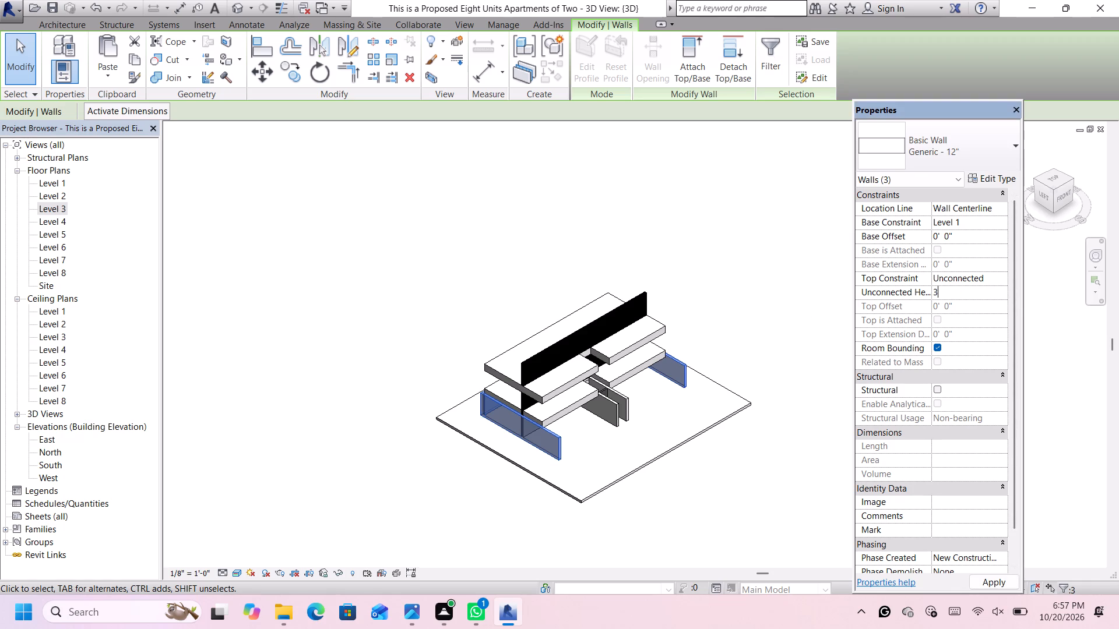
{"action": "type", "text": "6'"}
{"action": "key", "text": "Return"}
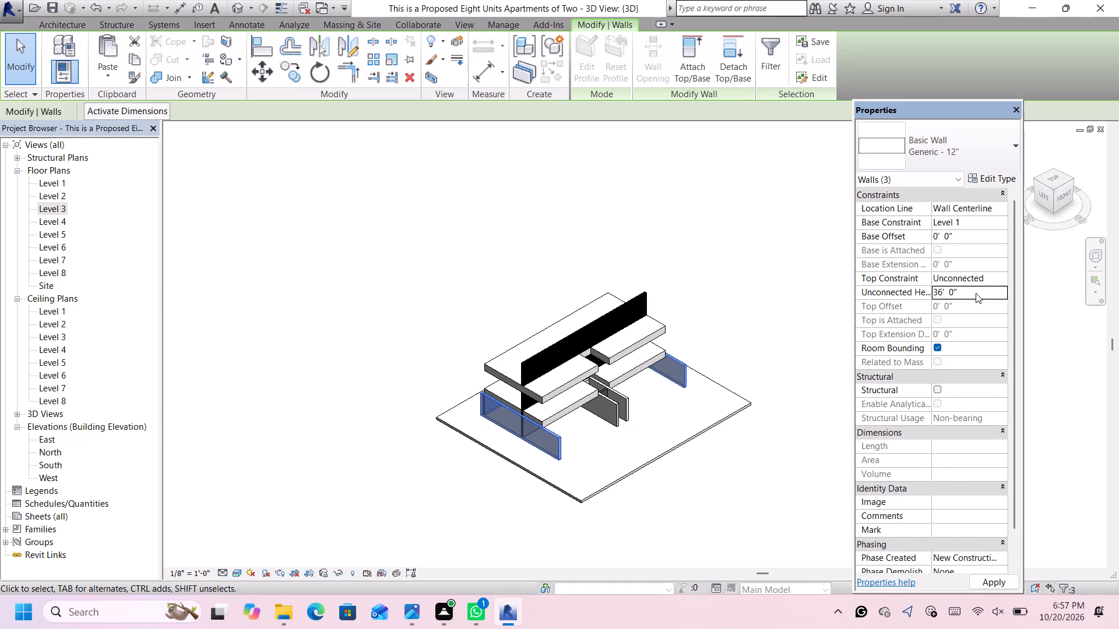
{"action": "key", "text": "Return"}
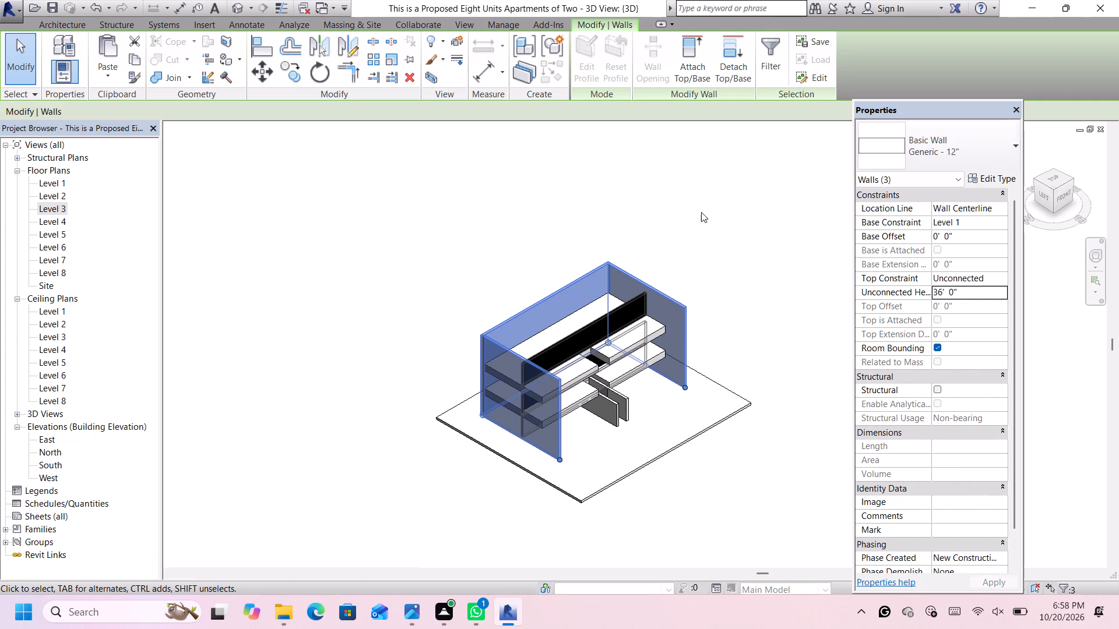
Set the three selected outer walls' unconnected height to 33'-0" and clear the selection.
{"action": "scroll", "coordinate": [636, 283], "scroll_direction": "up", "scroll_amount": 5}
{"action": "scroll", "coordinate": [697, 300], "scroll_direction": "up", "scroll_amount": 2}
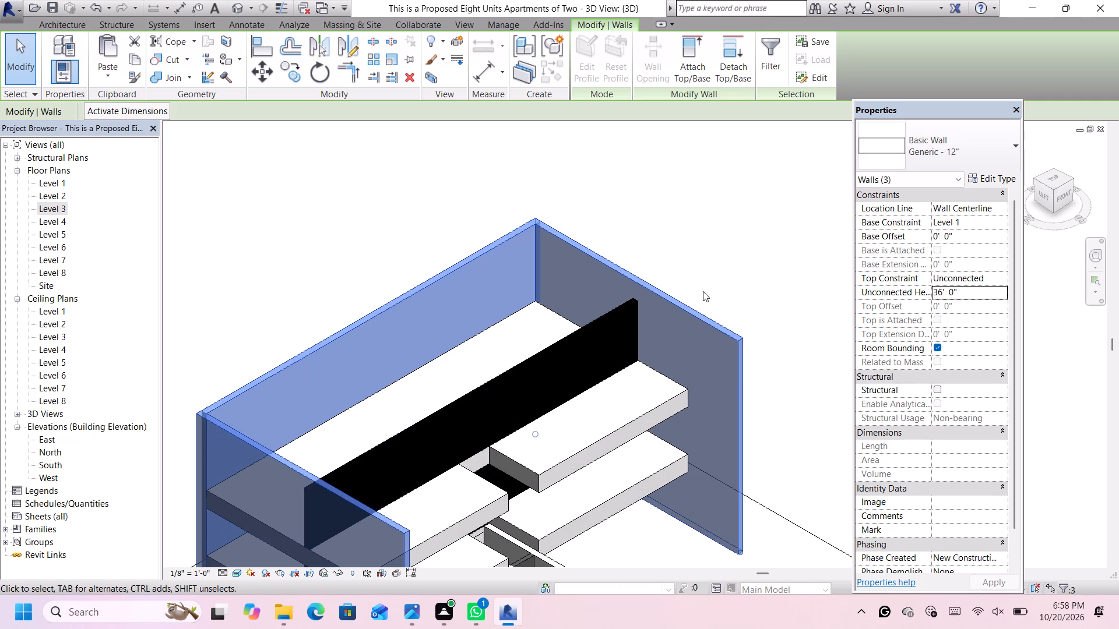
{"action": "scroll", "coordinate": [687, 295], "scroll_direction": "up", "scroll_amount": 5}
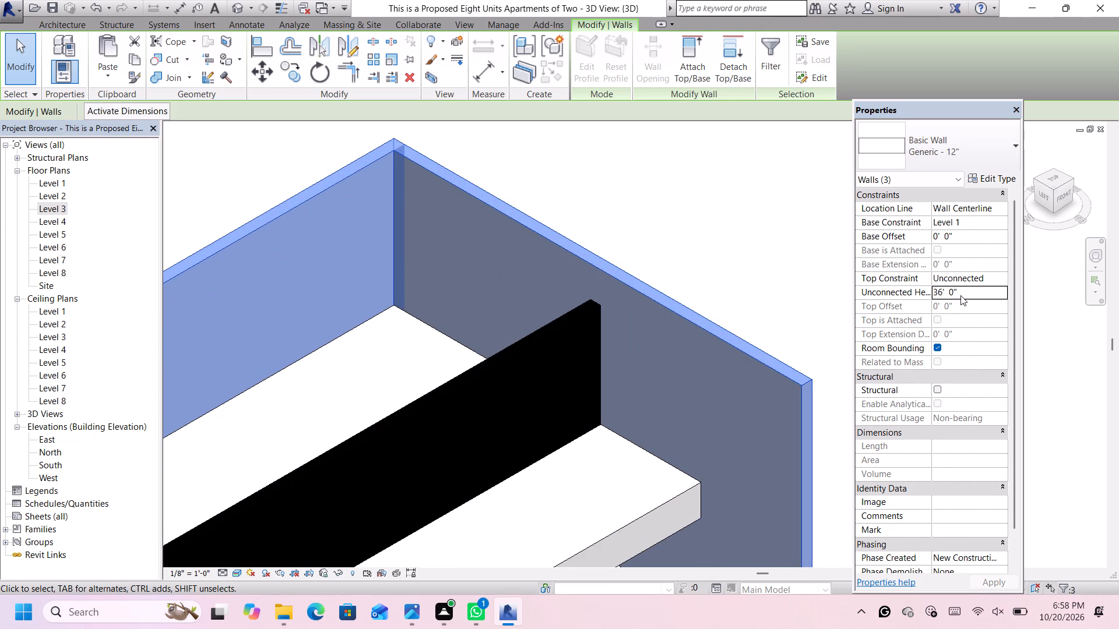
{"action": "left_click", "coordinate": [963, 291]}
{"action": "key", "text": "BackSpace"}
{"action": "key", "text": "BackSpace"}
{"action": "key", "text": "BackSpace"}
{"action": "key", "text": "BackSpace"}
{"action": "key", "text": "BackSpace"}
{"action": "key", "text": "BackSpace"}
{"action": "key", "text": "BackSpace"}
{"action": "key", "text": "BackSpace"}
{"action": "key", "text": "BackSpace"}
{"action": "key", "text": "BackSpace"}
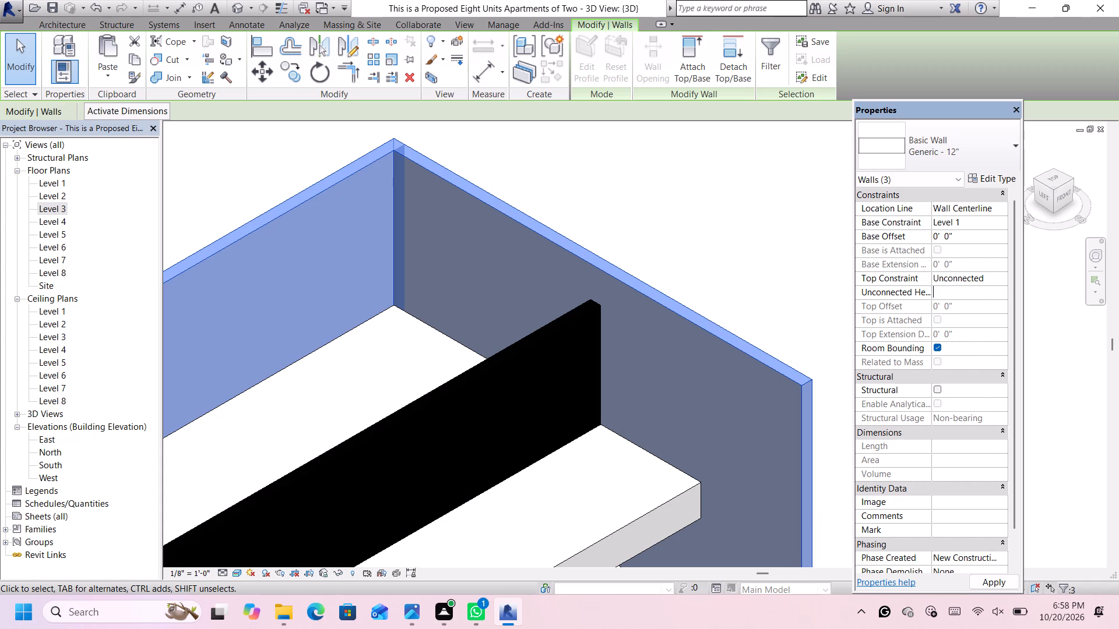
{"action": "type", "text": "33"}
{"action": "key", "text": "apostrophe"}
{"action": "key", "text": "Return"}
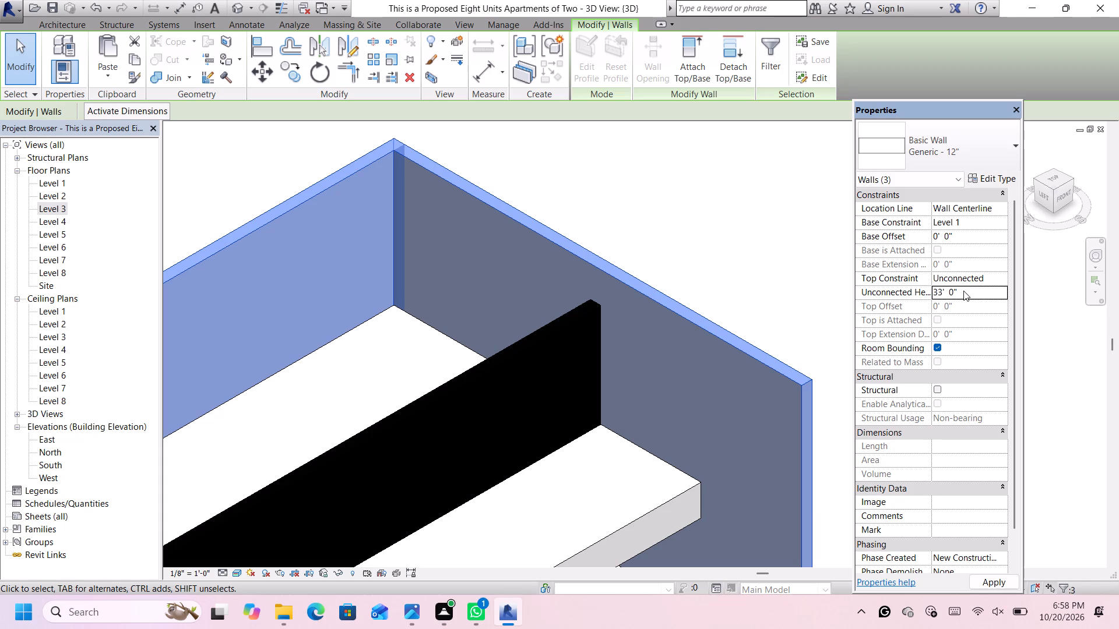
{"action": "key", "text": "Return"}
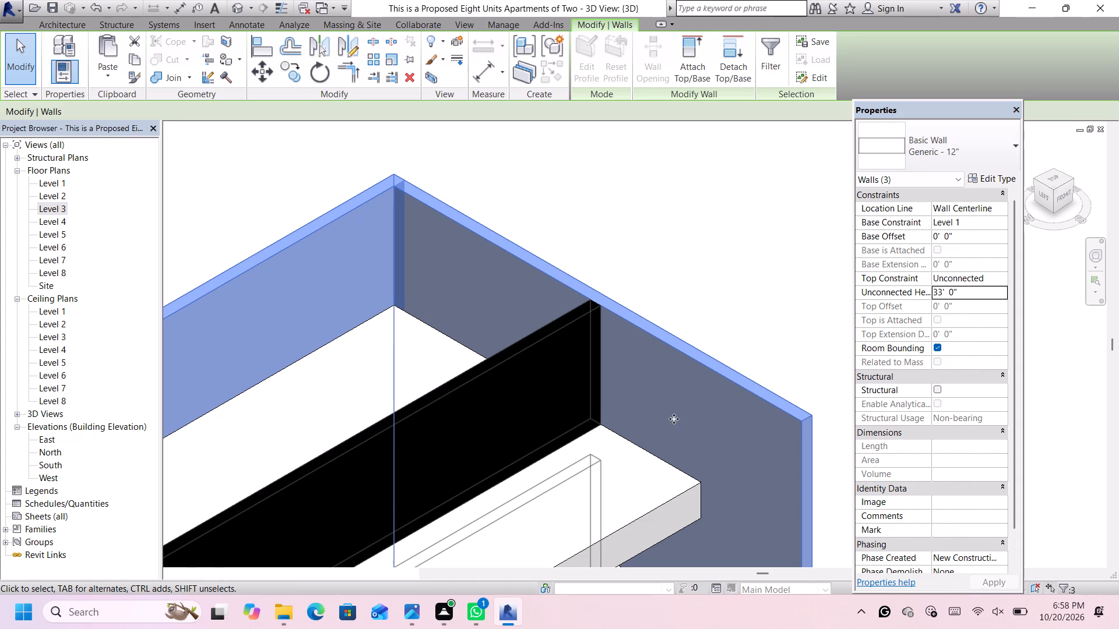
{"action": "scroll", "coordinate": [666, 347], "scroll_direction": "down", "scroll_amount": 10}
{"action": "scroll", "coordinate": [748, 335], "scroll_direction": "up", "scroll_amount": 2}
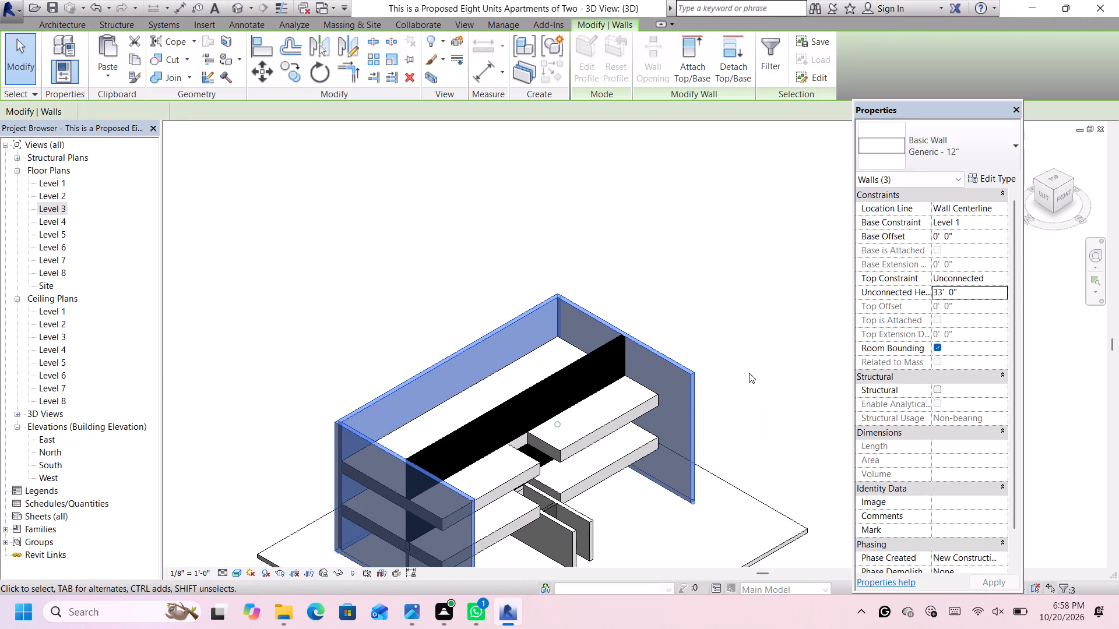
{"action": "left_click", "coordinate": [749, 372]}
{"action": "scroll", "coordinate": [737, 383], "scroll_direction": "down", "scroll_amount": 4}
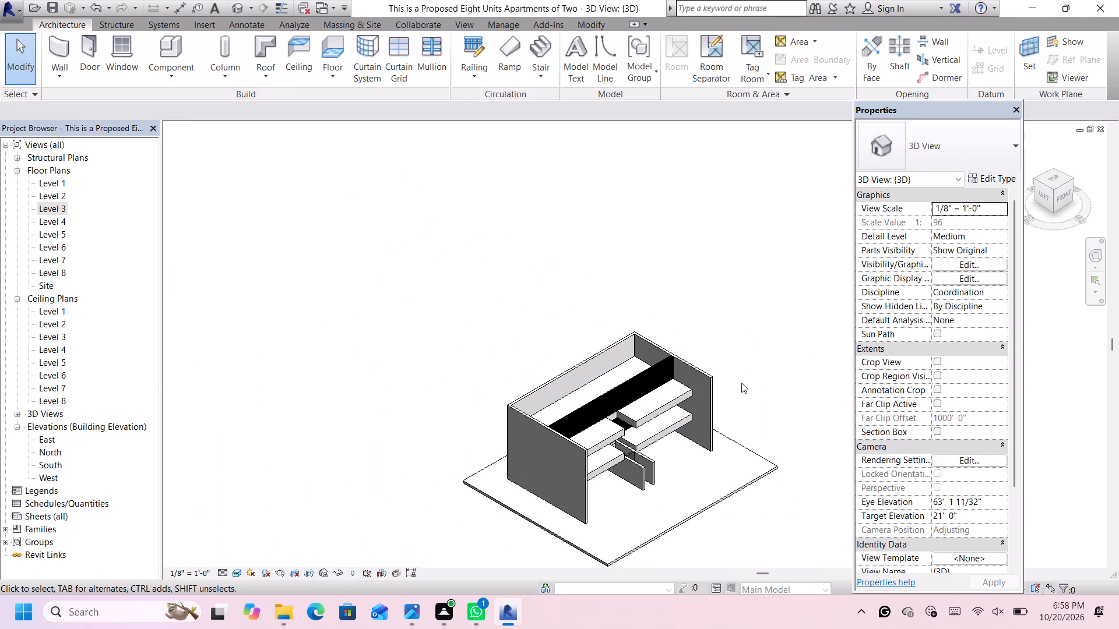
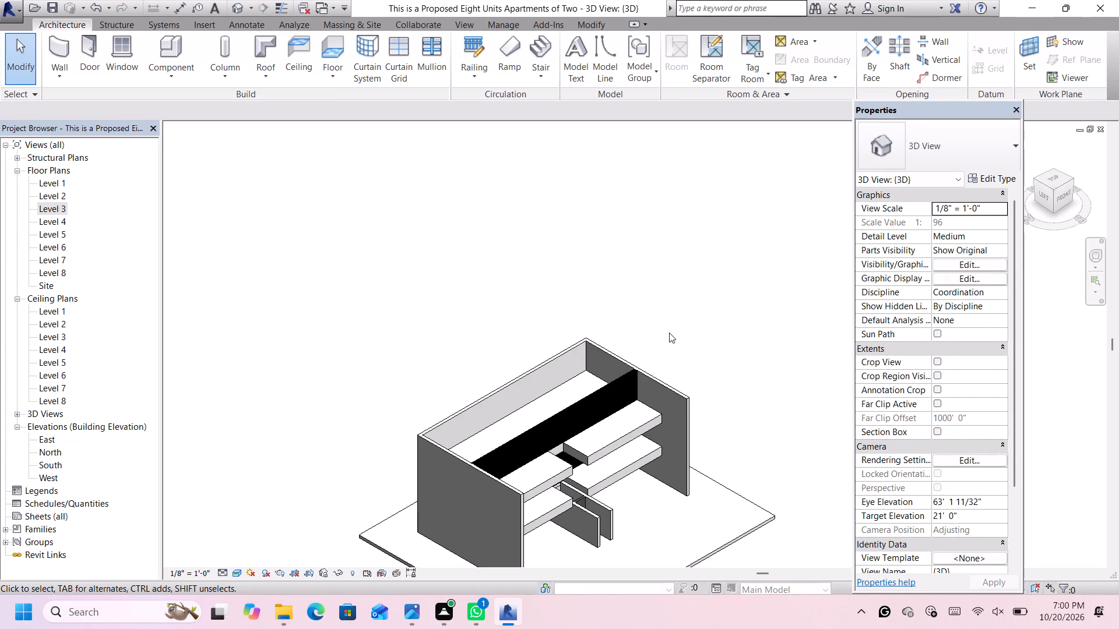
Examine the stacked floors and the short central walls in the 3D view, ending with the front view.
{"action": "scroll", "coordinate": [667, 333], "scroll_direction": "down", "scroll_amount": 3}
{"action": "scroll", "coordinate": [672, 338], "scroll_direction": "up", "scroll_amount": 2}
{"action": "scroll", "coordinate": [662, 408], "scroll_direction": "down", "scroll_amount": 5}
{"action": "scroll", "coordinate": [691, 524], "scroll_direction": "up", "scroll_amount": 6}
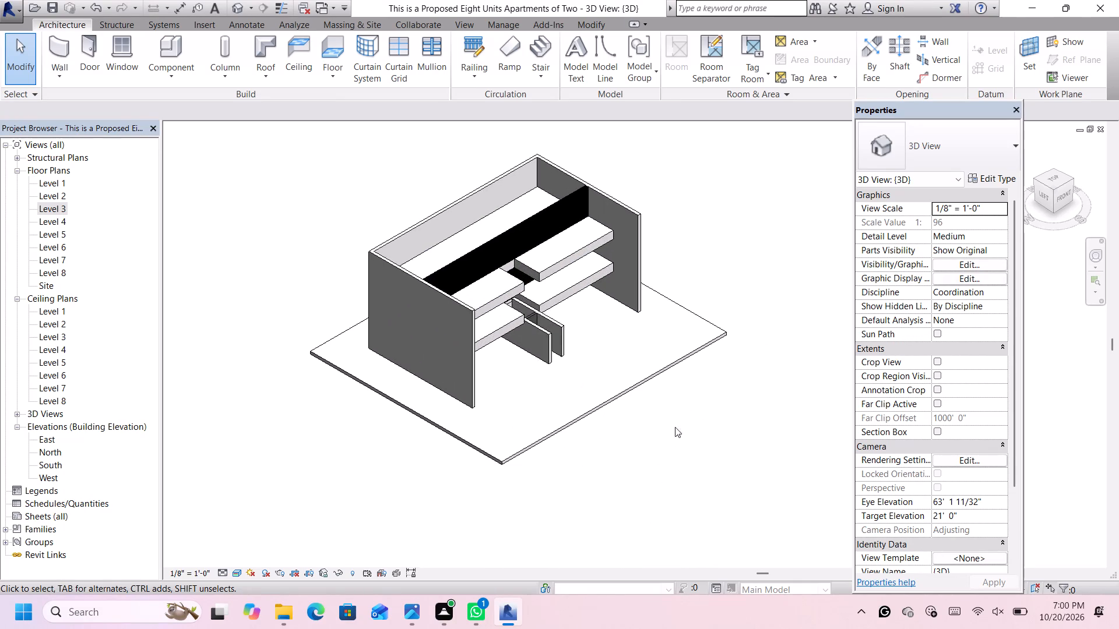
{"action": "scroll", "coordinate": [685, 274], "scroll_direction": "down", "scroll_amount": 2}
{"action": "scroll", "coordinate": [659, 203], "scroll_direction": "up", "scroll_amount": 3}
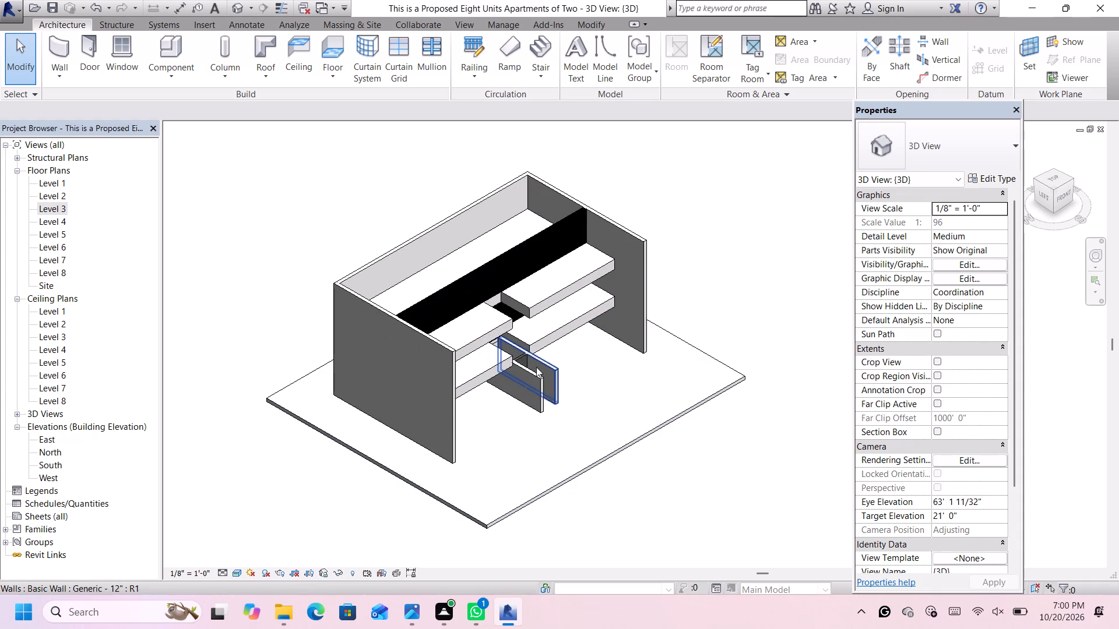
{"action": "scroll", "coordinate": [518, 286], "scroll_direction": "up", "scroll_amount": 3}
{"action": "scroll", "coordinate": [523, 352], "scroll_direction": "up", "scroll_amount": 2}
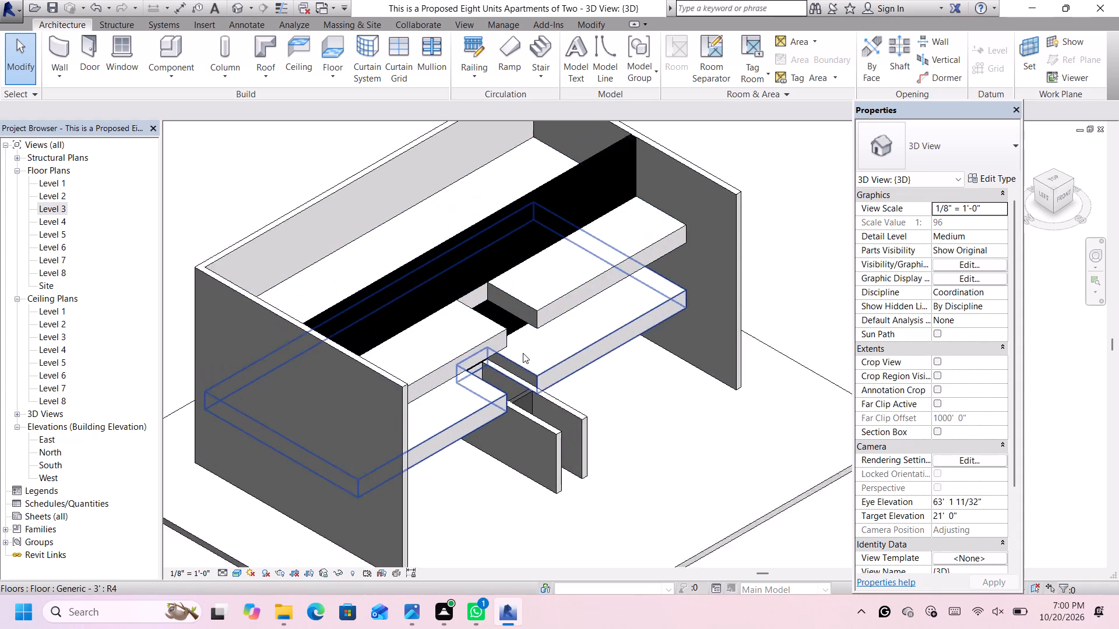
{"action": "scroll", "coordinate": [523, 353], "scroll_direction": "up", "scroll_amount": 1}
{"action": "scroll", "coordinate": [716, 303], "scroll_direction": "down", "scroll_amount": 4}
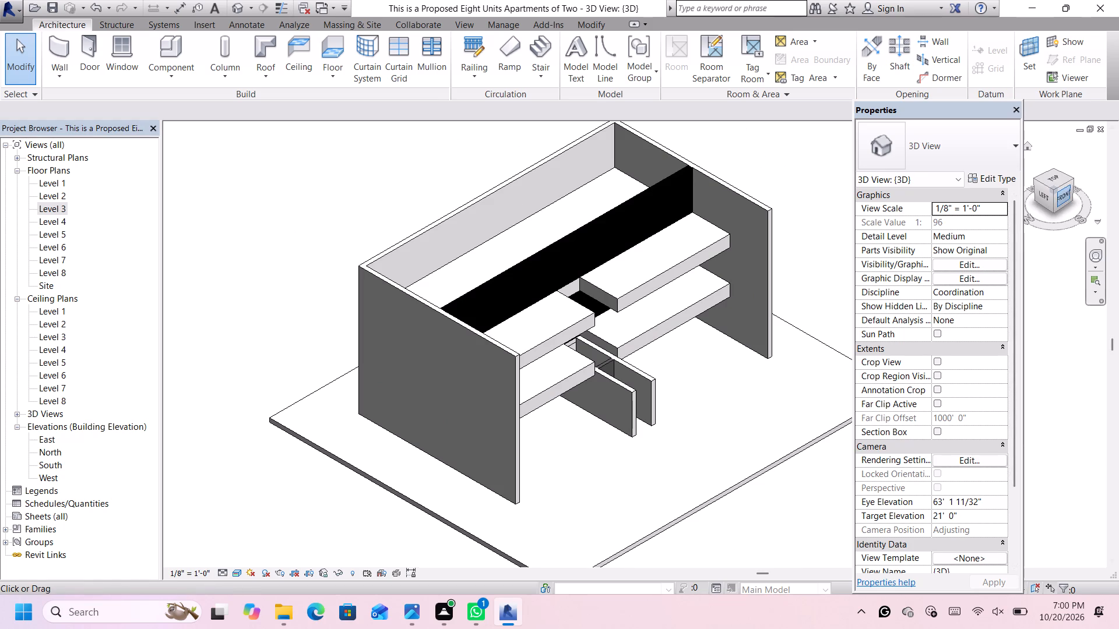
{"action": "left_click", "coordinate": [1067, 195]}
{"action": "scroll", "coordinate": [696, 344], "scroll_direction": "up", "scroll_amount": 1}
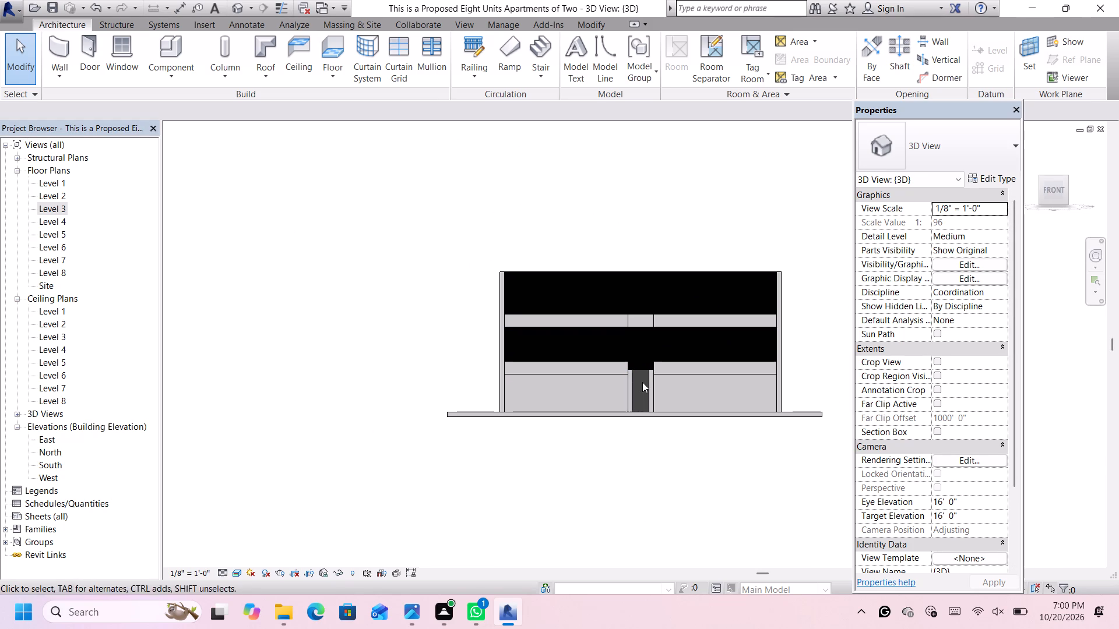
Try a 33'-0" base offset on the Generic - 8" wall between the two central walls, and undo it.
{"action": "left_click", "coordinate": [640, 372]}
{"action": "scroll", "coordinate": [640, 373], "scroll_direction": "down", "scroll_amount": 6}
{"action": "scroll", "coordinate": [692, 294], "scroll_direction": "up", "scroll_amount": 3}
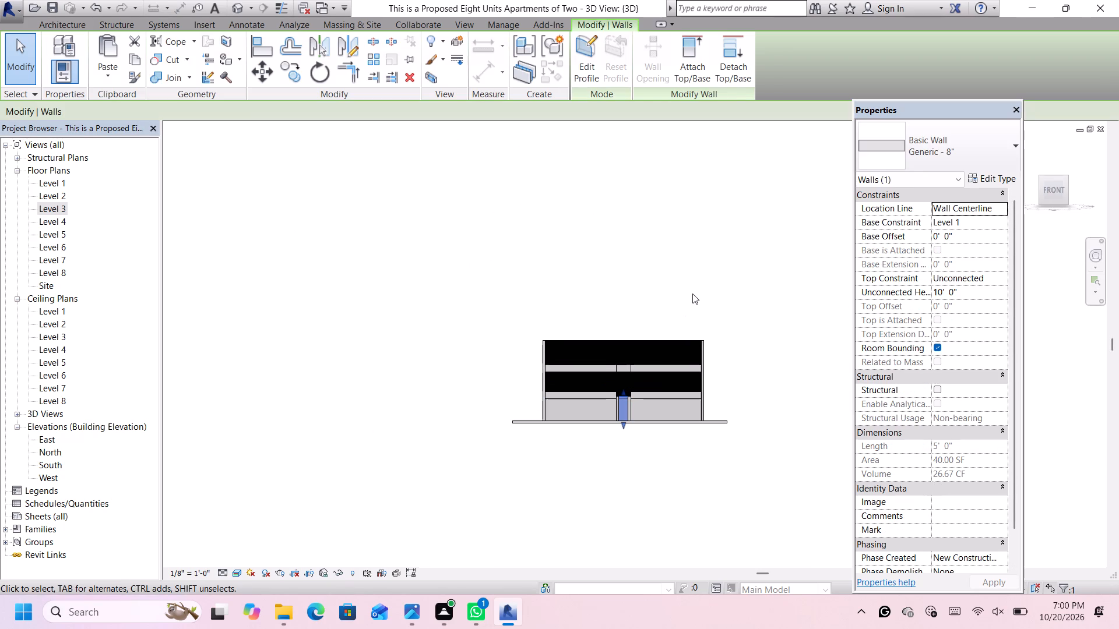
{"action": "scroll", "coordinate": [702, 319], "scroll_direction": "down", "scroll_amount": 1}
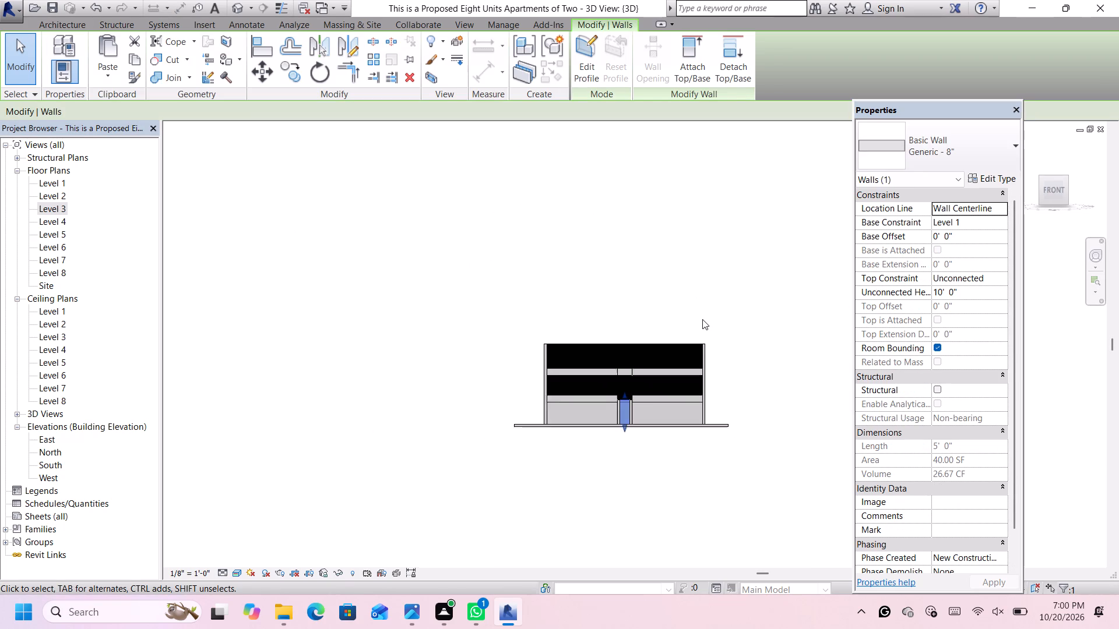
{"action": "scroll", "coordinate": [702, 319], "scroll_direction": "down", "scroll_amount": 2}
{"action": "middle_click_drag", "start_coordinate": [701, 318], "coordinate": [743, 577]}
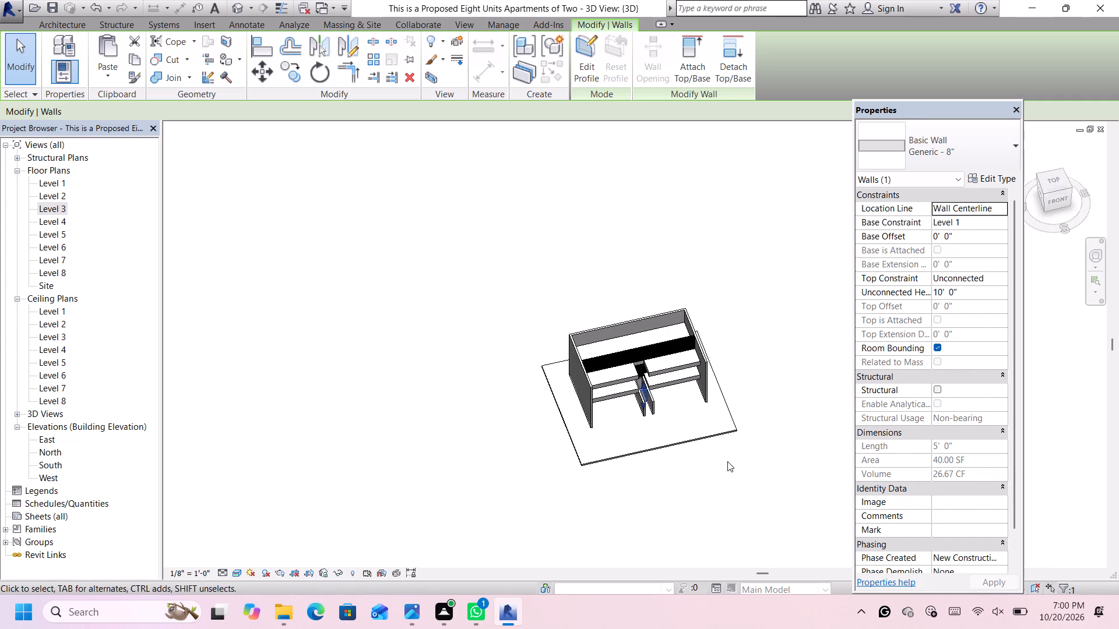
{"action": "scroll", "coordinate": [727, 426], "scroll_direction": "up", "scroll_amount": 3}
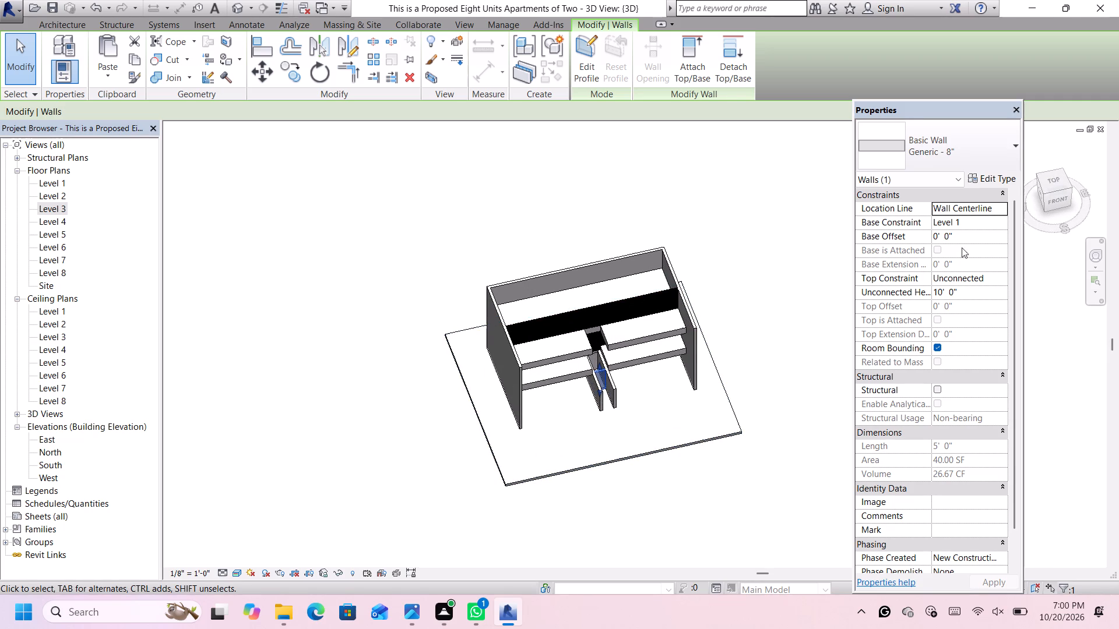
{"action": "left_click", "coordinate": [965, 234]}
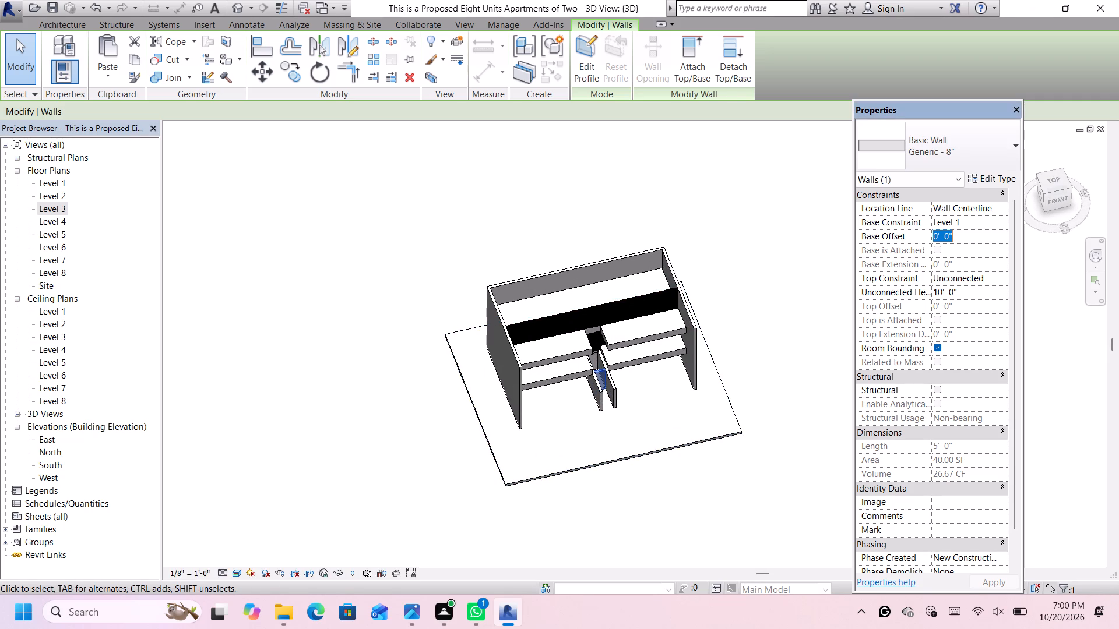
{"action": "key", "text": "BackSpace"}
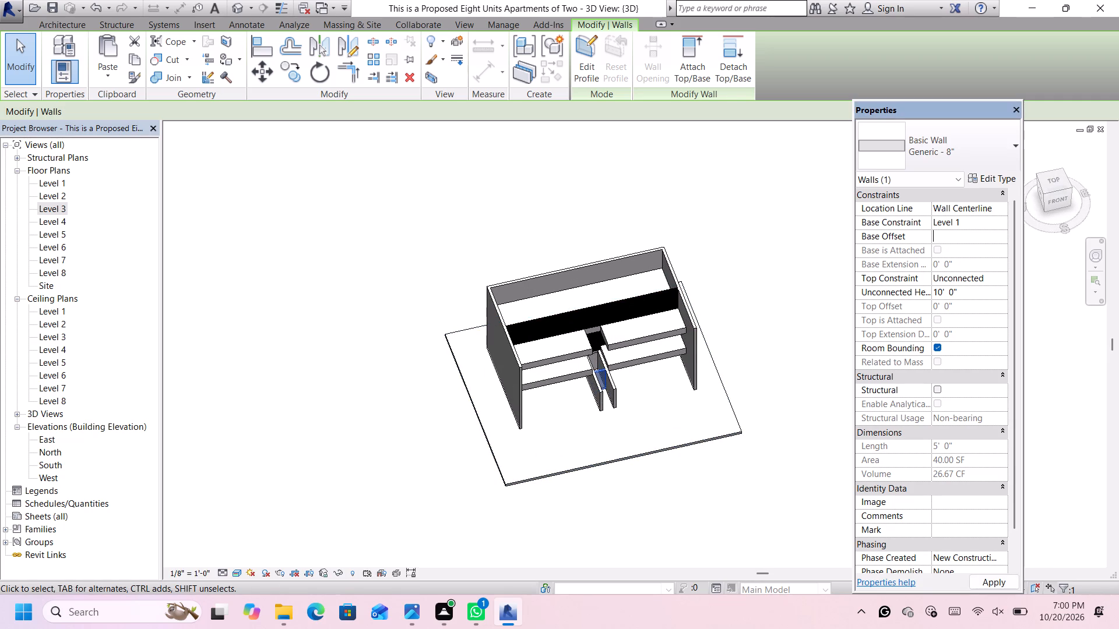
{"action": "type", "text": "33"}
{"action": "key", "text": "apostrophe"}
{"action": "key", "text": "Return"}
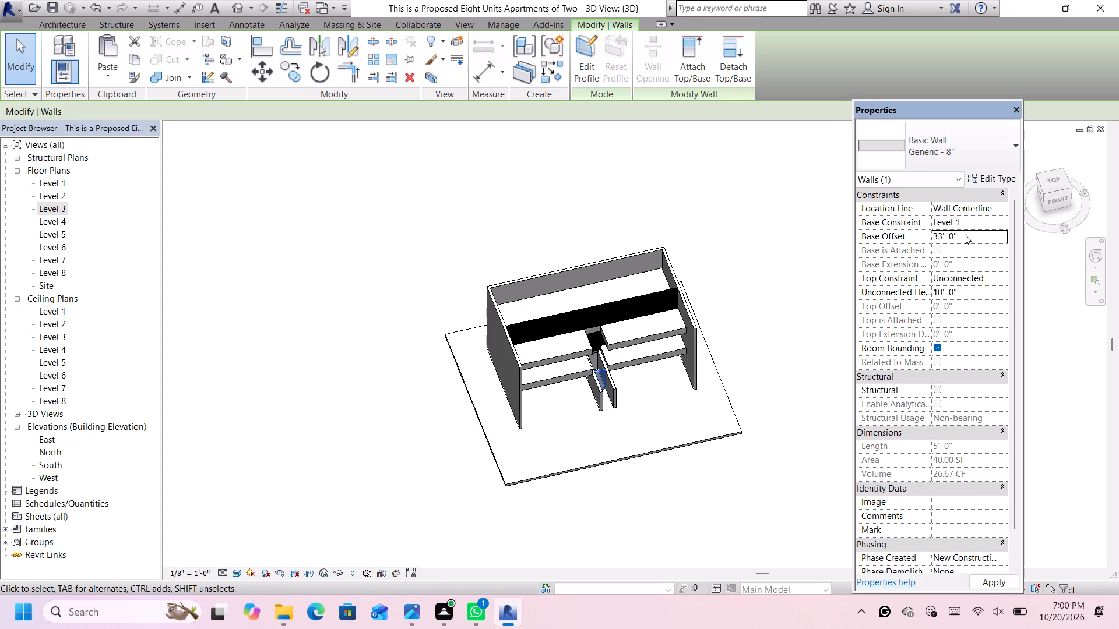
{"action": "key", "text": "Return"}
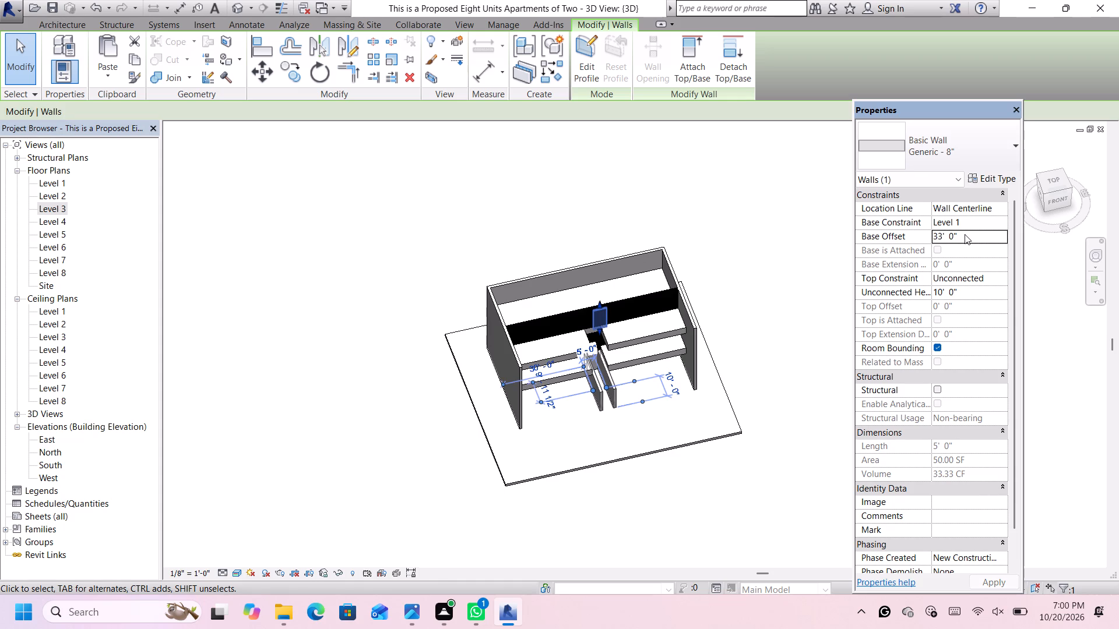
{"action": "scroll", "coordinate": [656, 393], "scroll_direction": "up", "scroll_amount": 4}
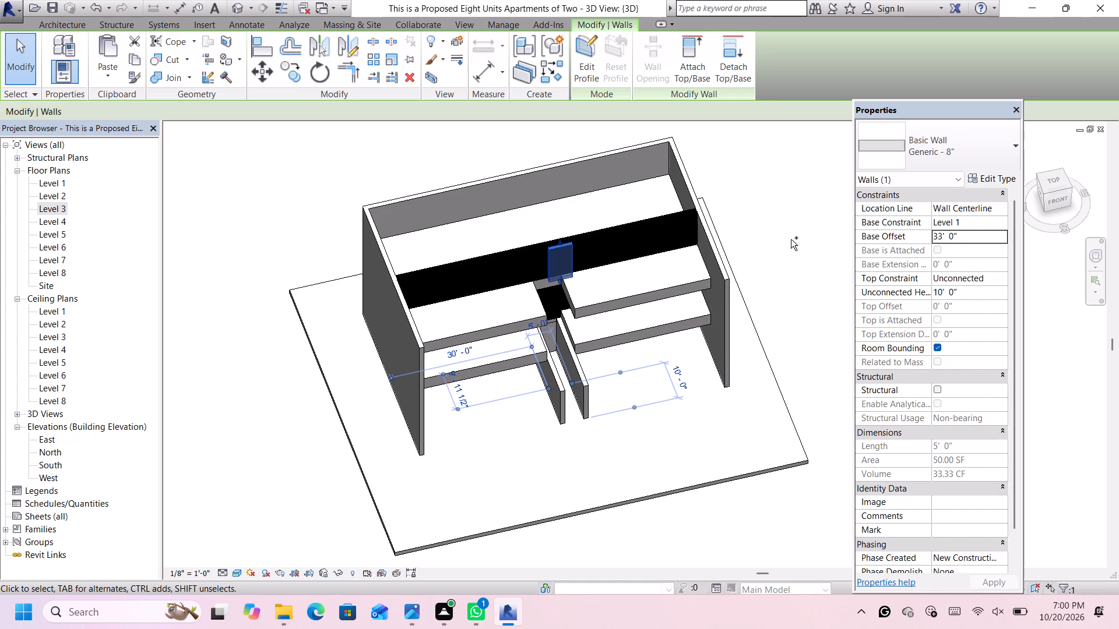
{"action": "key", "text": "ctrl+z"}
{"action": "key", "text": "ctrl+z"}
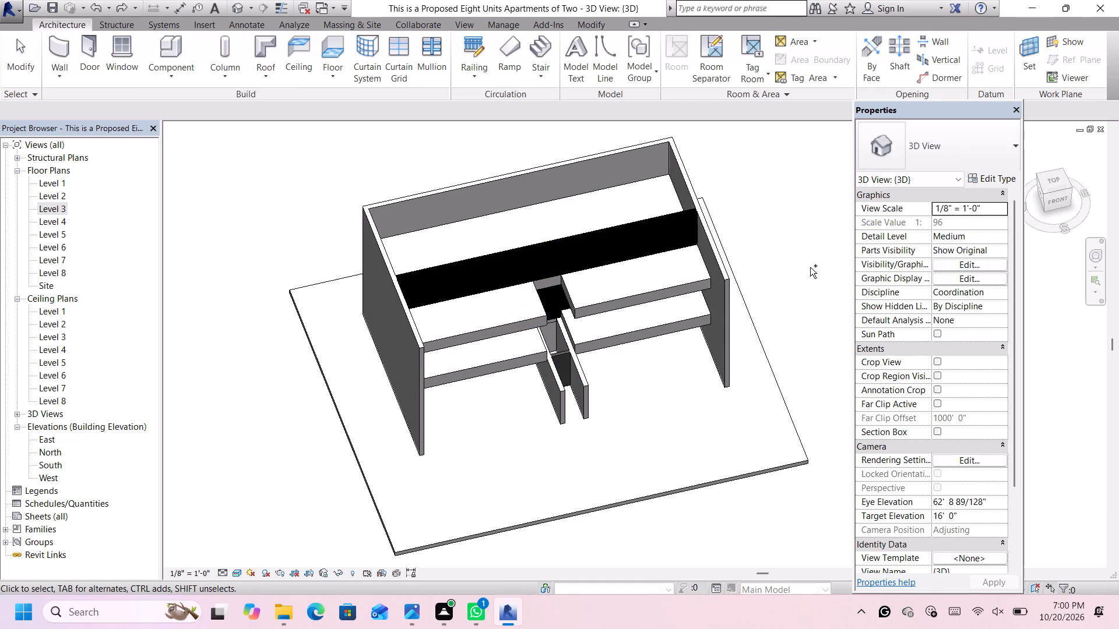
Set the unconnected height of the Generic - 8" wall between the two central walls to 33'-0".
{"action": "scroll", "coordinate": [562, 367], "scroll_direction": "up", "scroll_amount": 2, "text": "ctrl"}
{"action": "left_click", "coordinate": [563, 356], "text": "ctrl"}
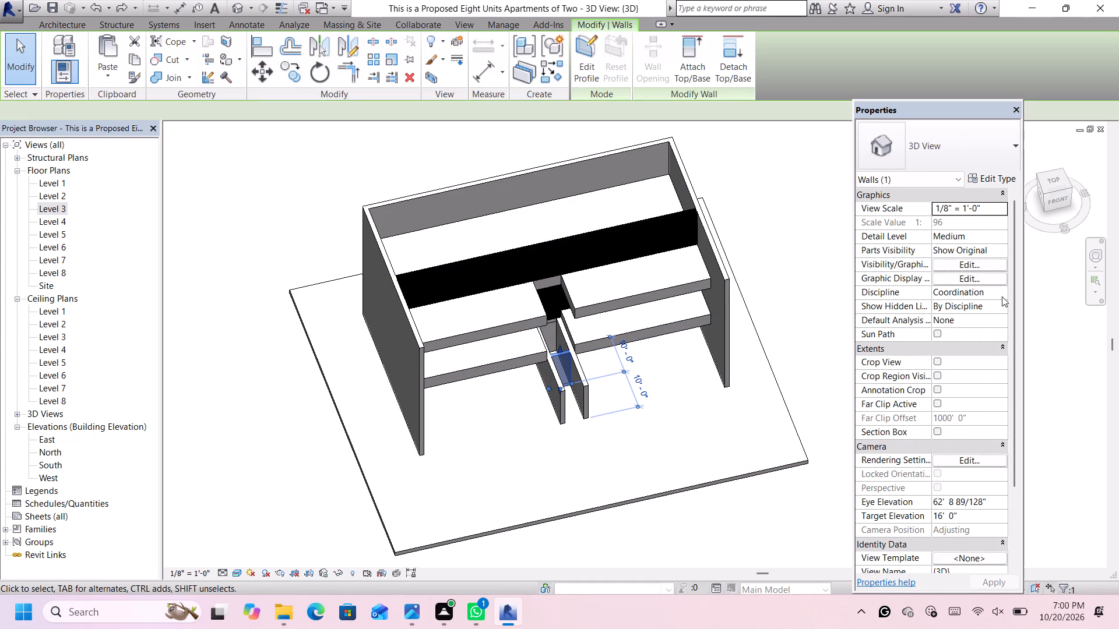
{"action": "left_click", "coordinate": [979, 292], "text": "ctrl"}
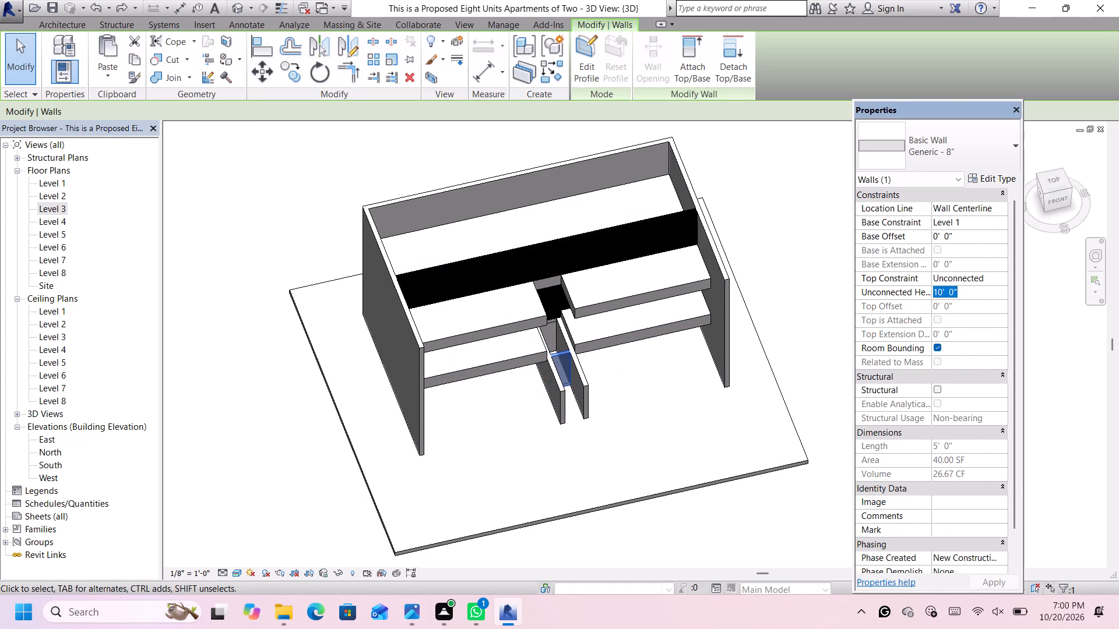
{"action": "key", "text": "ctrl+BackSpace"}
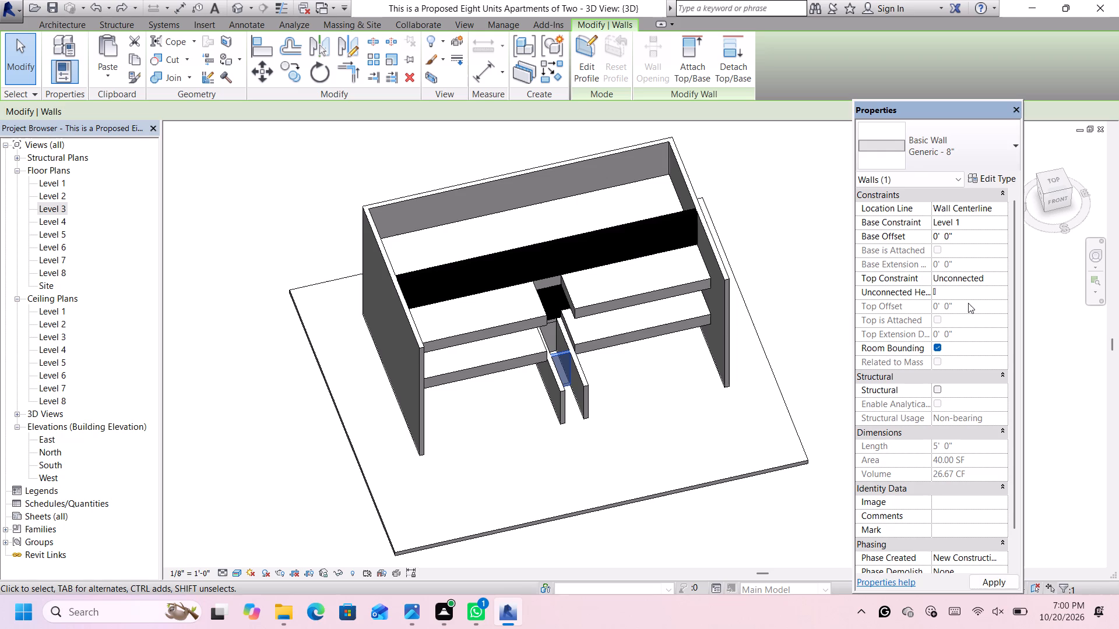
{"action": "scroll", "coordinate": [966, 303], "scroll_direction": "up", "scroll_amount": 1}
{"action": "key", "text": "BackSpace"}
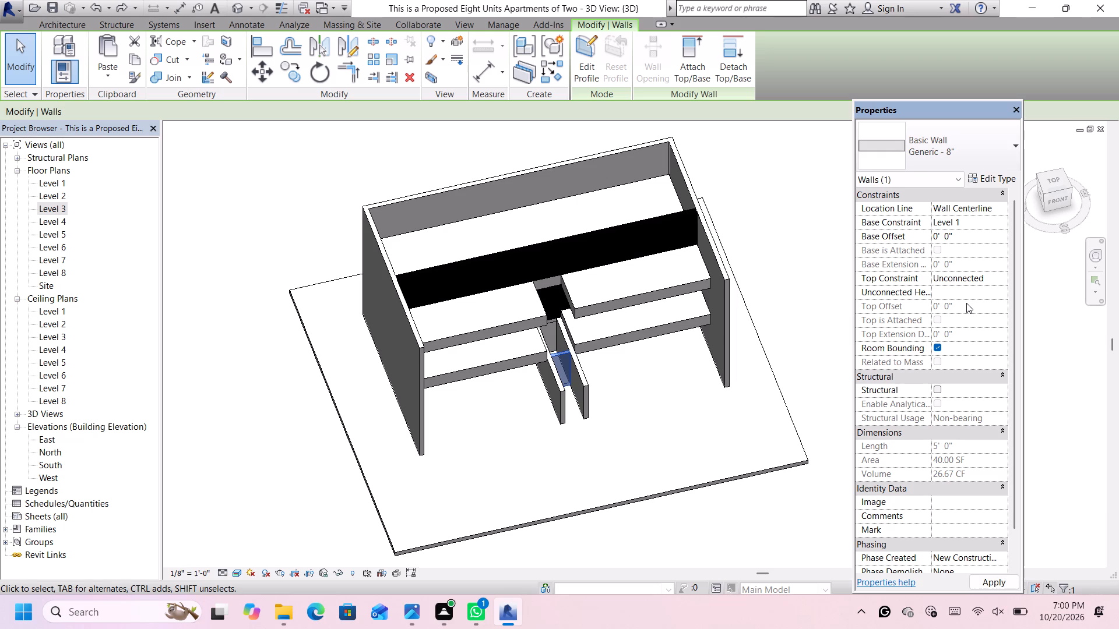
{"action": "type", "text": "33"}
{"action": "key", "text": "apostrophe"}
{"action": "key", "text": "Return"}
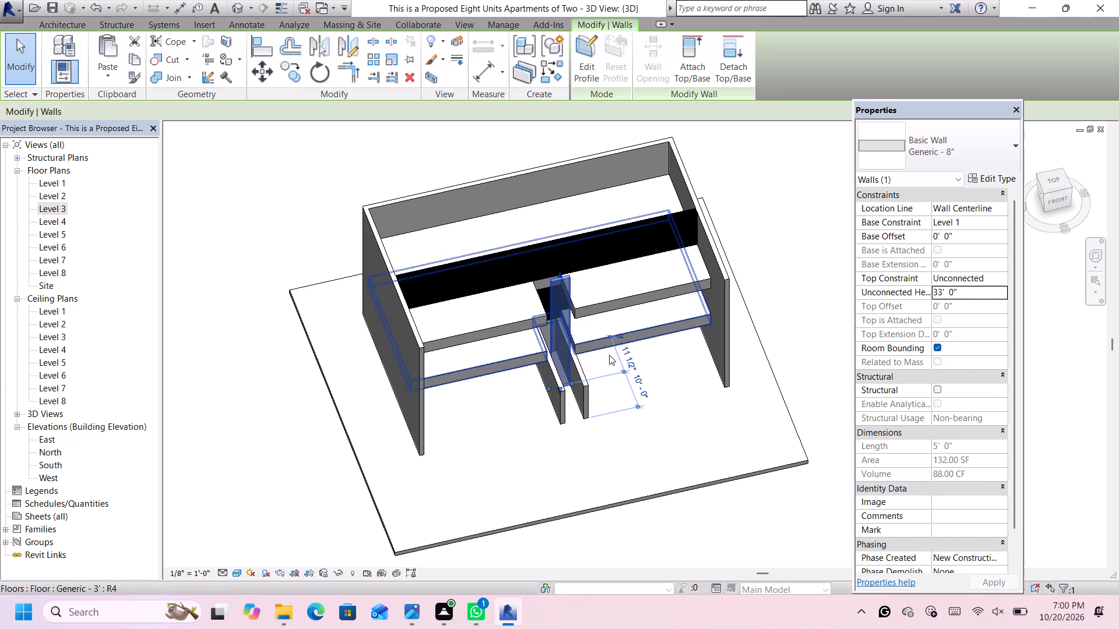
Set the unconnected height of the Generic - 12" central wall on the left side of the notch to 33'-0".
{"action": "scroll", "coordinate": [558, 387], "scroll_direction": "up", "scroll_amount": 2}
{"action": "left_click", "coordinate": [558, 399]}
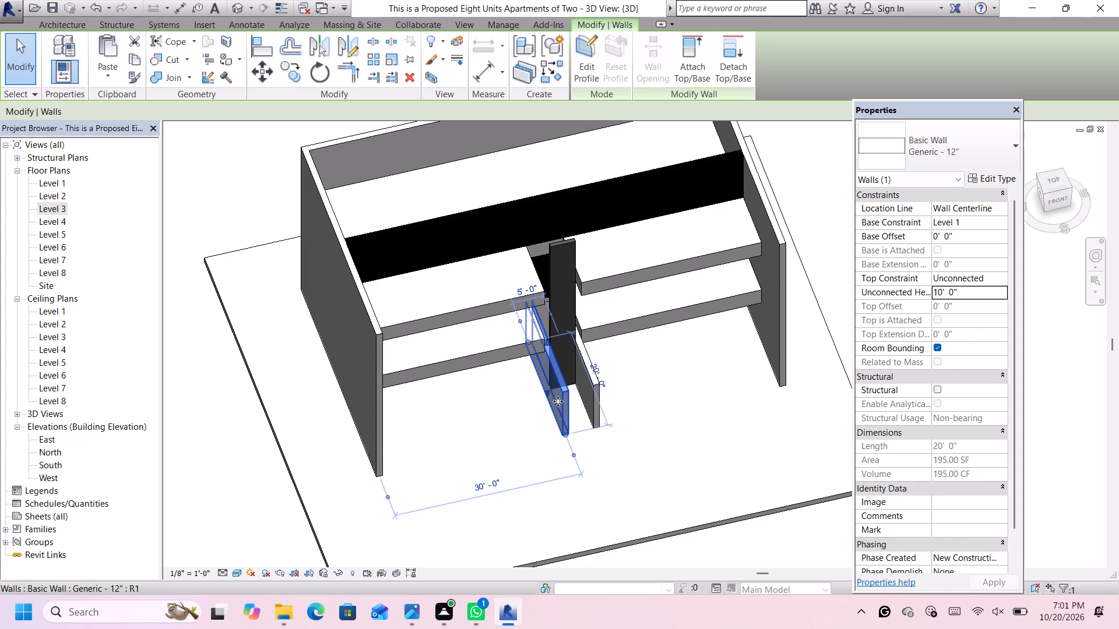
{"action": "scroll", "coordinate": [558, 404], "scroll_direction": "up", "scroll_amount": 1}
{"action": "left_click", "coordinate": [983, 288]}
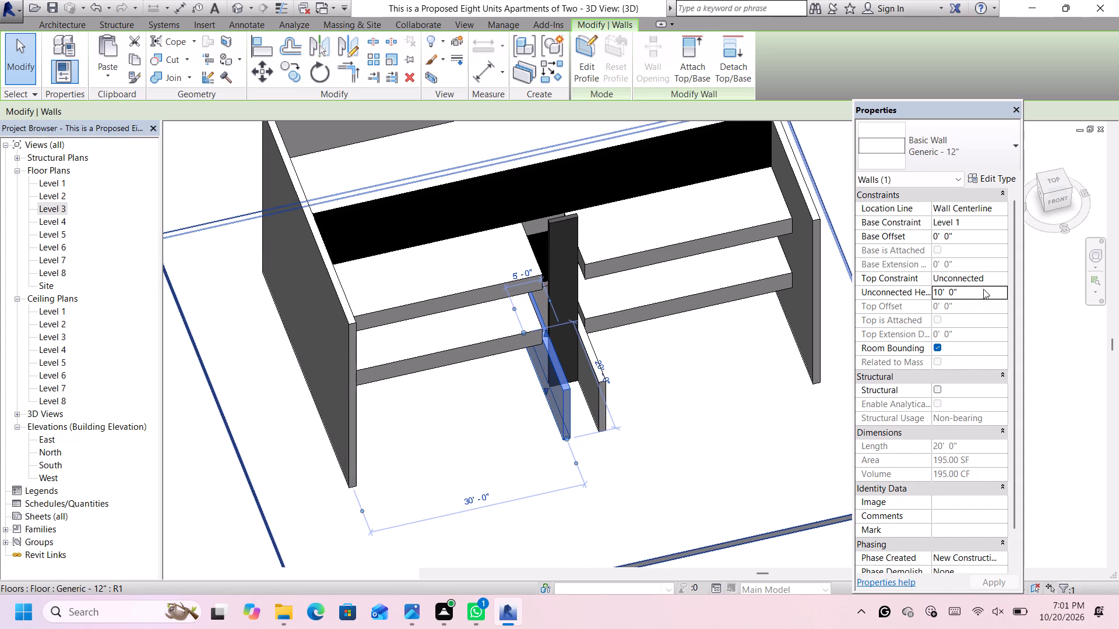
{"action": "key", "text": "BackSpace"}
{"action": "key", "text": "3"}
{"action": "type", "text": "3'"}
{"action": "key", "text": "Return"}
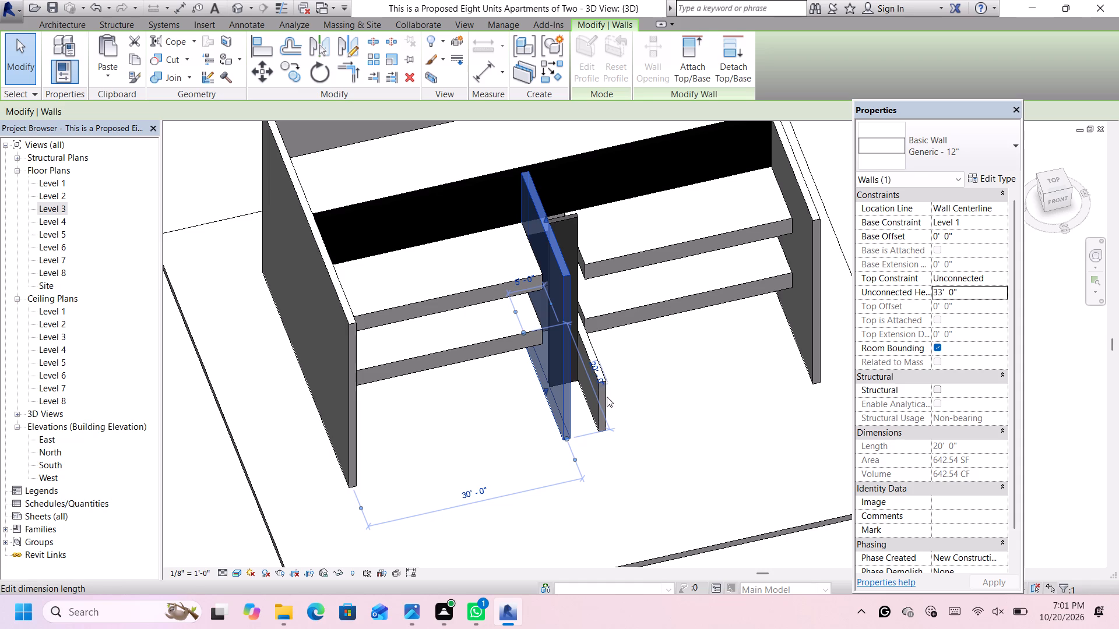
Set the unconnected height of the Generic - 12" central wall on the right side of the notch to 33'-0".
{"action": "left_click", "coordinate": [598, 416]}
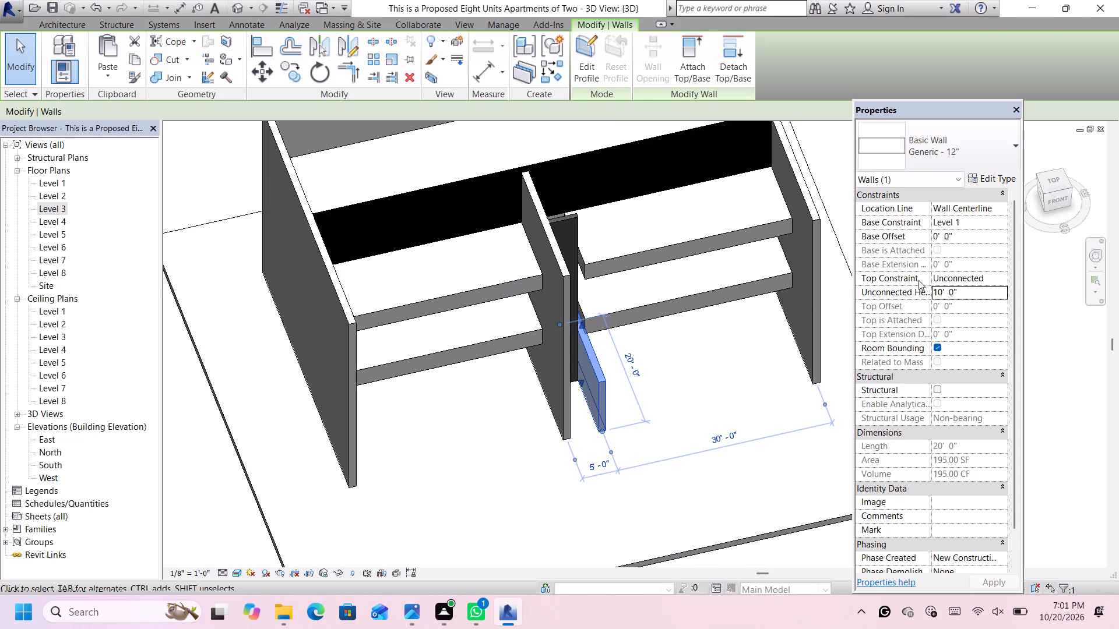
{"action": "left_click", "coordinate": [969, 293]}
{"action": "key", "text": "BackSpace"}
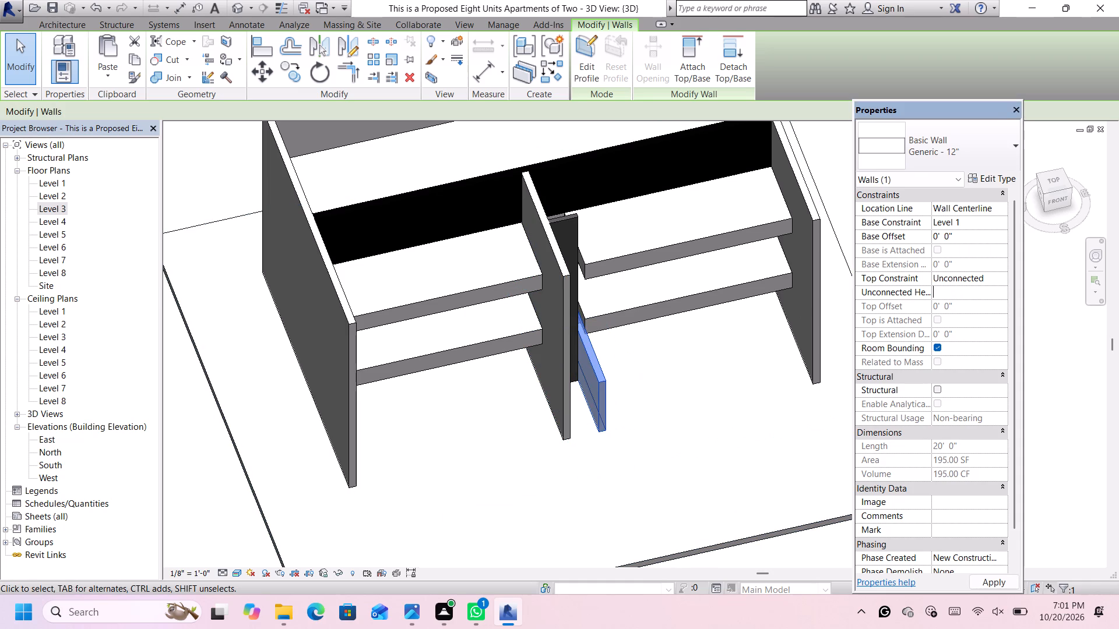
{"action": "type", "text": "33'"}
{"action": "key", "text": "Return"}
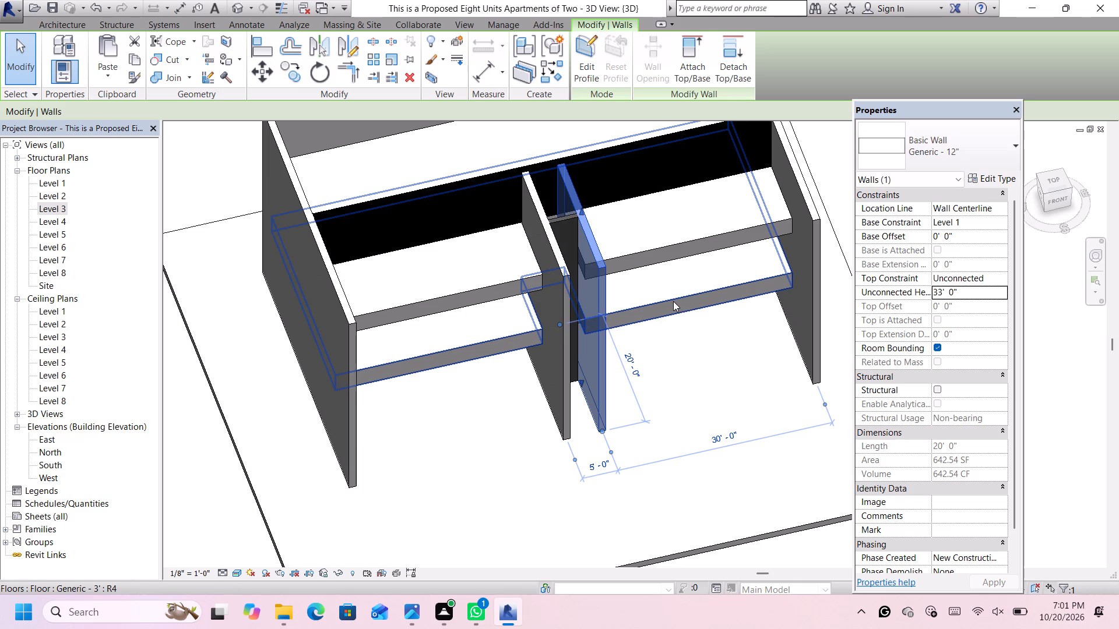
Clear the selection and examine the raised central walls from the front and from the front-left corner.
{"action": "scroll", "coordinate": [673, 303], "scroll_direction": "down", "scroll_amount": 1}
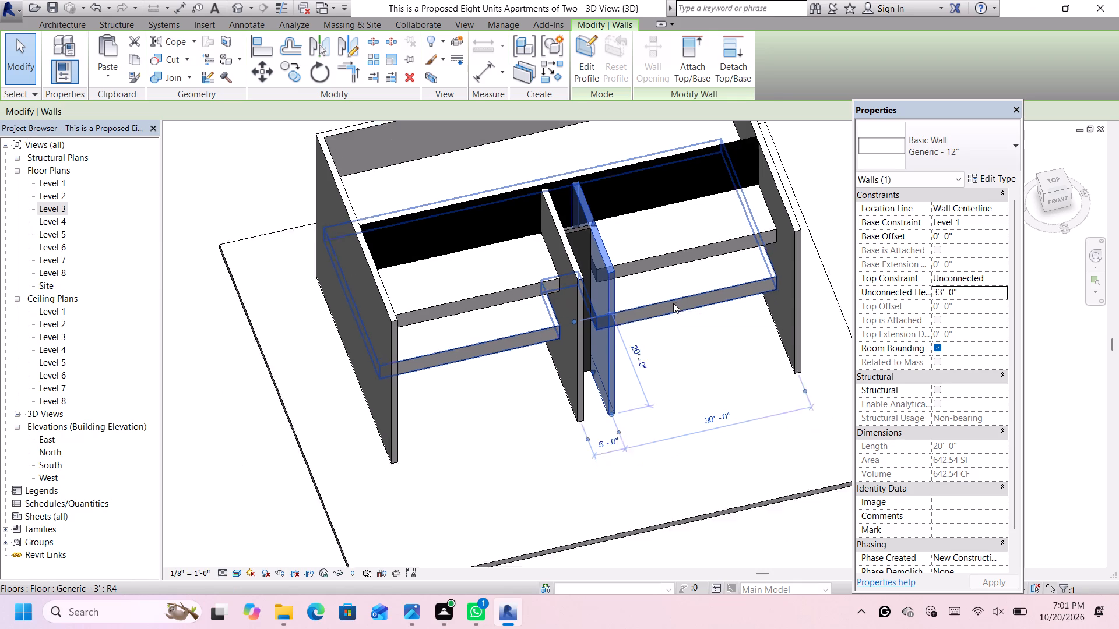
{"action": "scroll", "coordinate": [673, 303], "scroll_direction": "down", "scroll_amount": 2}
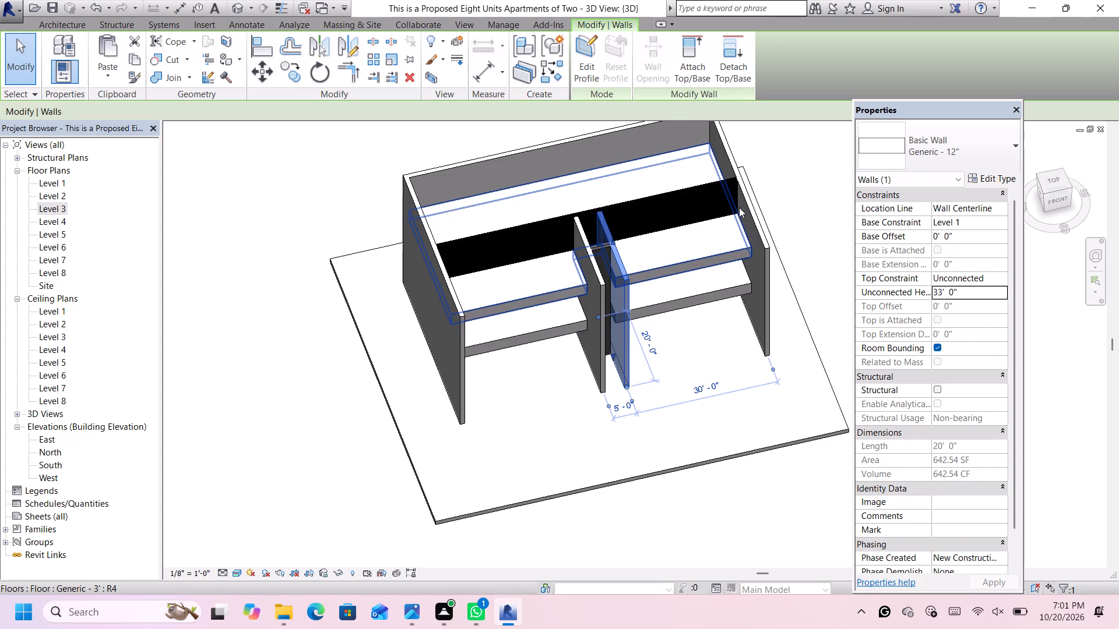
{"action": "scroll", "coordinate": [739, 207], "scroll_direction": "down", "scroll_amount": 2}
{"action": "scroll", "coordinate": [790, 172], "scroll_direction": "up", "scroll_amount": 2}
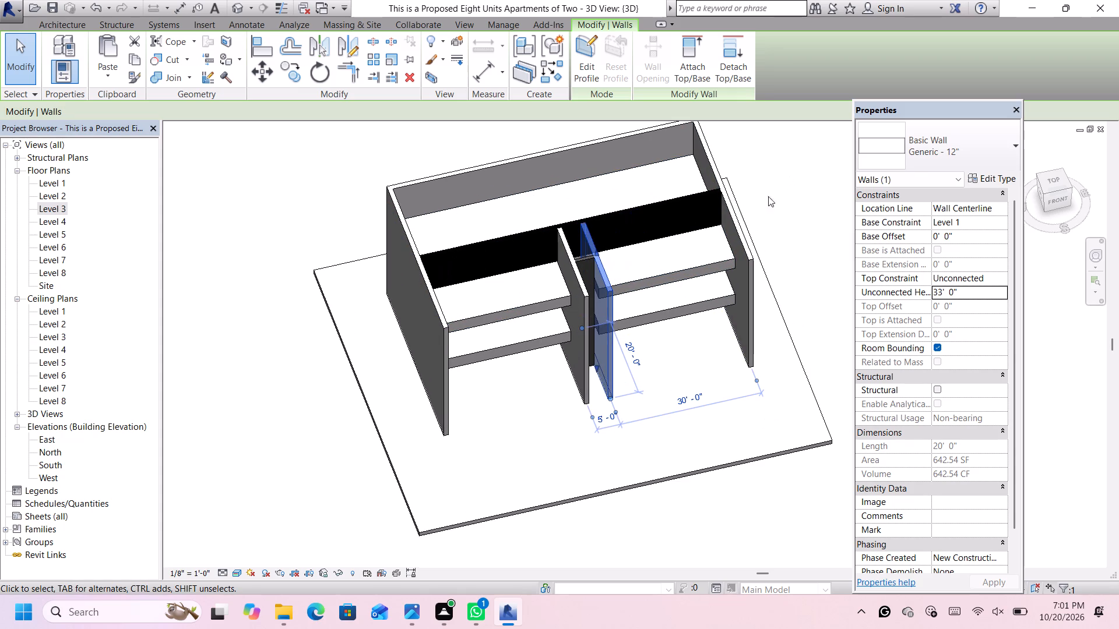
{"action": "scroll", "coordinate": [740, 174], "scroll_direction": "up", "scroll_amount": 2}
{"action": "scroll", "coordinate": [725, 163], "scroll_direction": "down", "scroll_amount": 4}
{"action": "scroll", "coordinate": [592, 161], "scroll_direction": "up", "scroll_amount": 4}
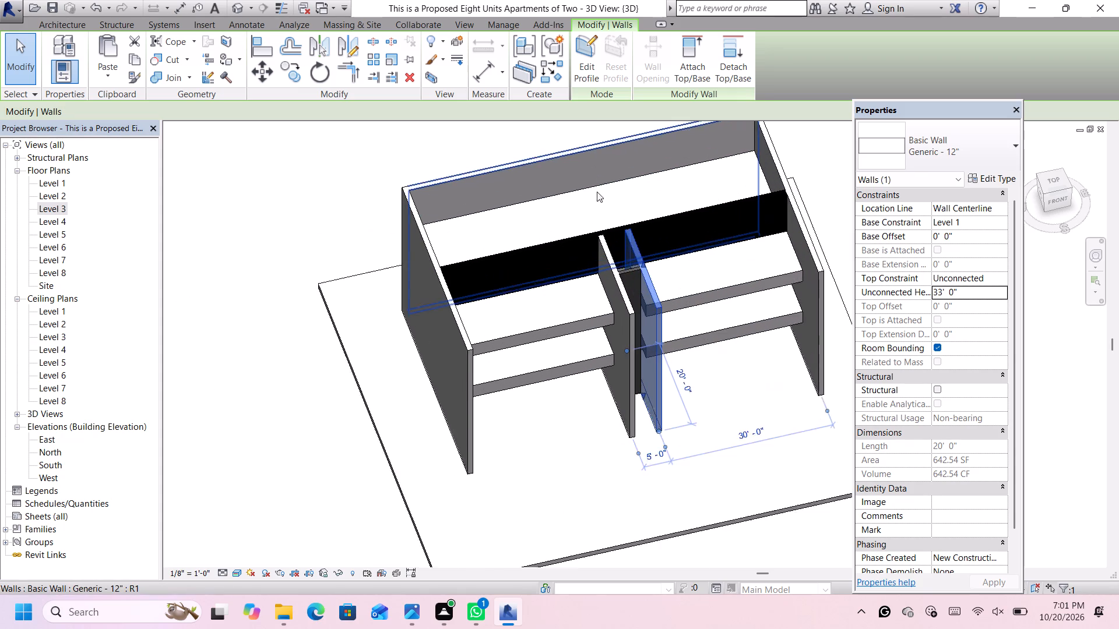
{"action": "scroll", "coordinate": [666, 194], "scroll_direction": "down", "scroll_amount": 6}
{"action": "left_click", "coordinate": [798, 186]}
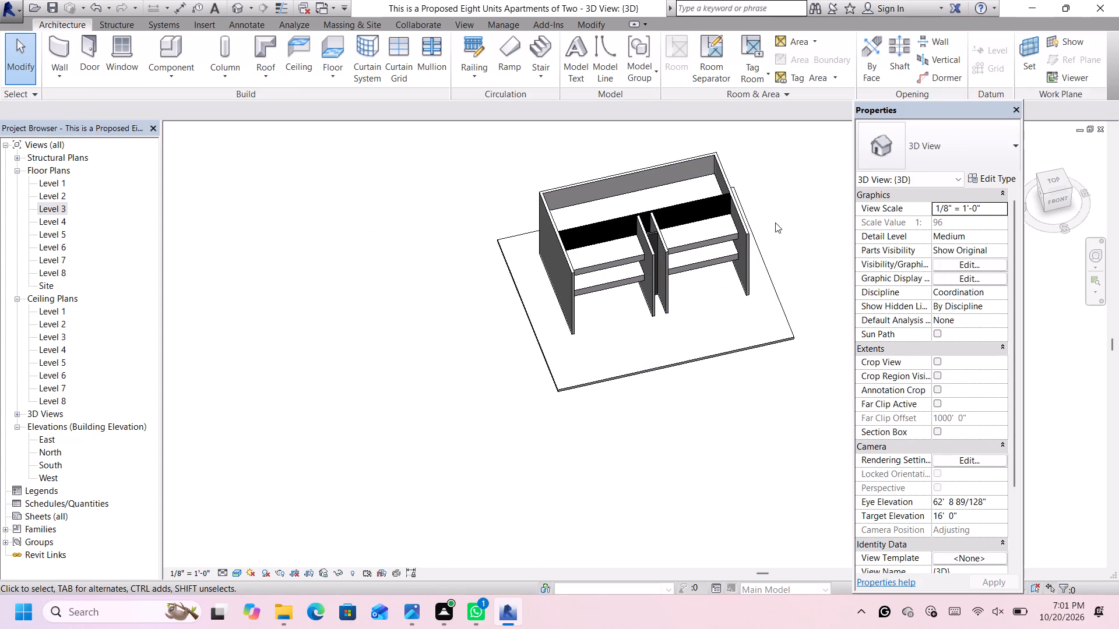
{"action": "scroll", "coordinate": [655, 256], "scroll_direction": "up", "scroll_amount": 5}
{"action": "scroll", "coordinate": [733, 281], "scroll_direction": "down", "scroll_amount": 1}
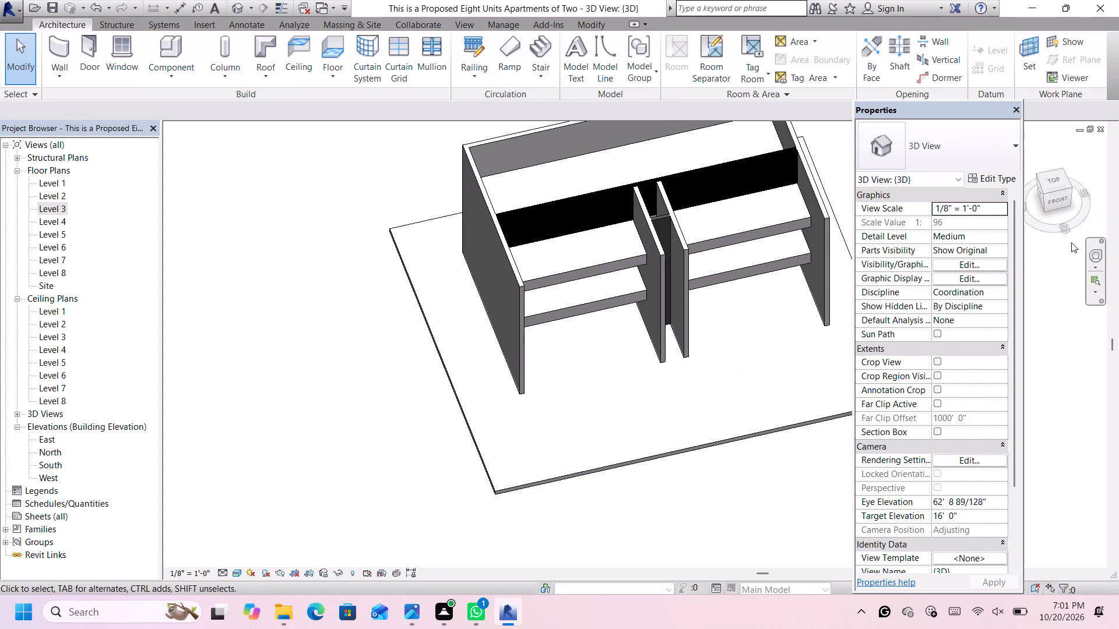
{"action": "left_click", "coordinate": [1055, 203]}
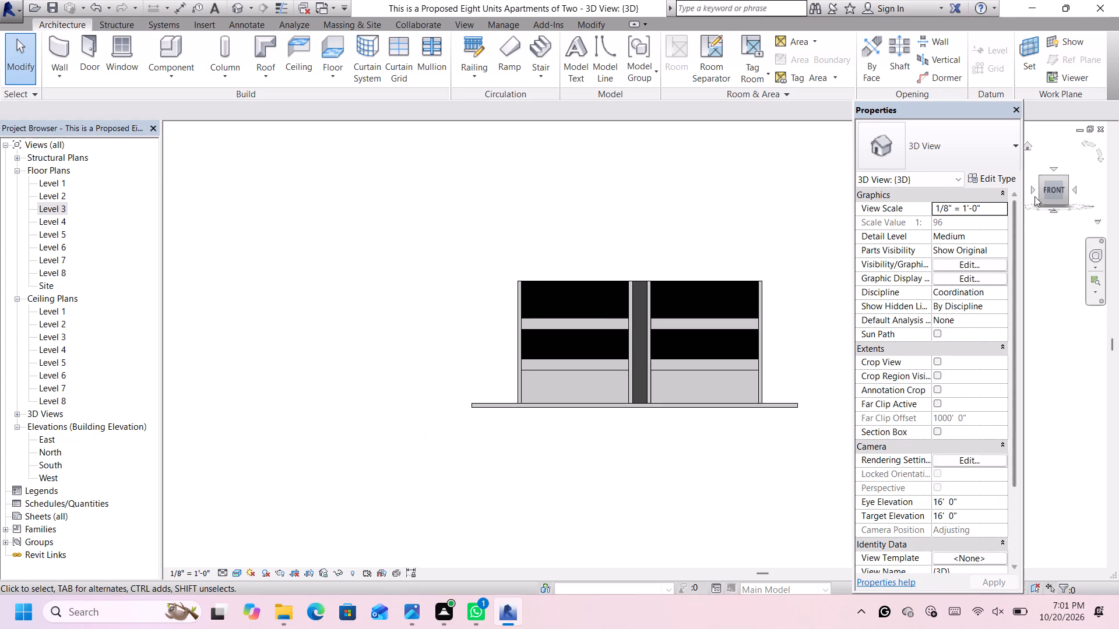
{"action": "left_click", "coordinate": [1040, 178]}
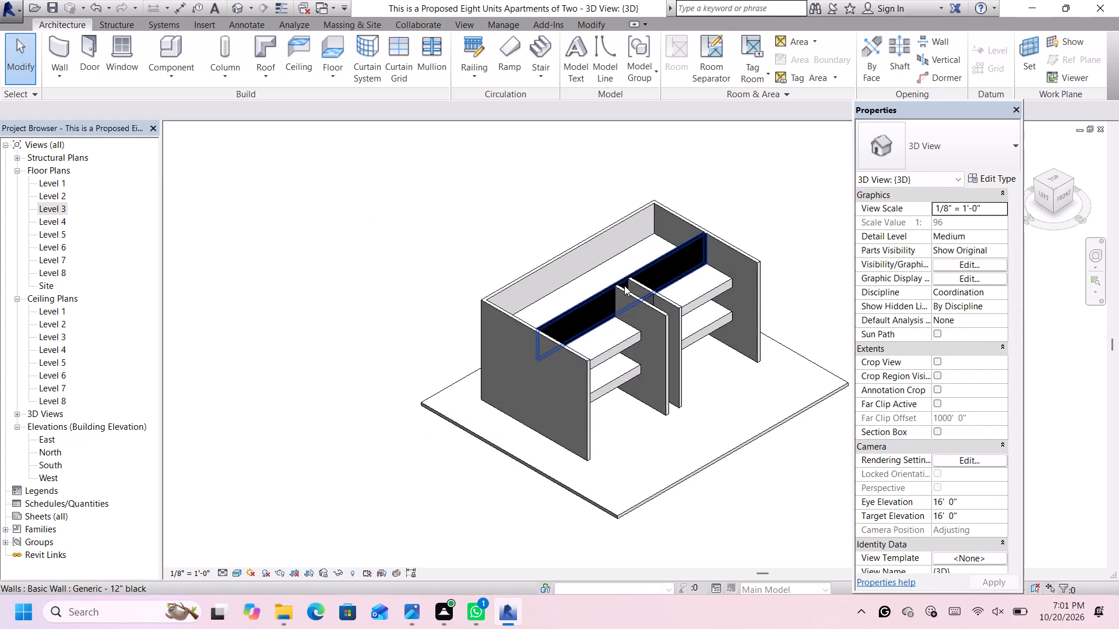
Examine the right-hand notch wall and the overall wall layout from the front-left corner and from the top.
{"action": "scroll", "coordinate": [647, 281], "scroll_direction": "up", "scroll_amount": 1}
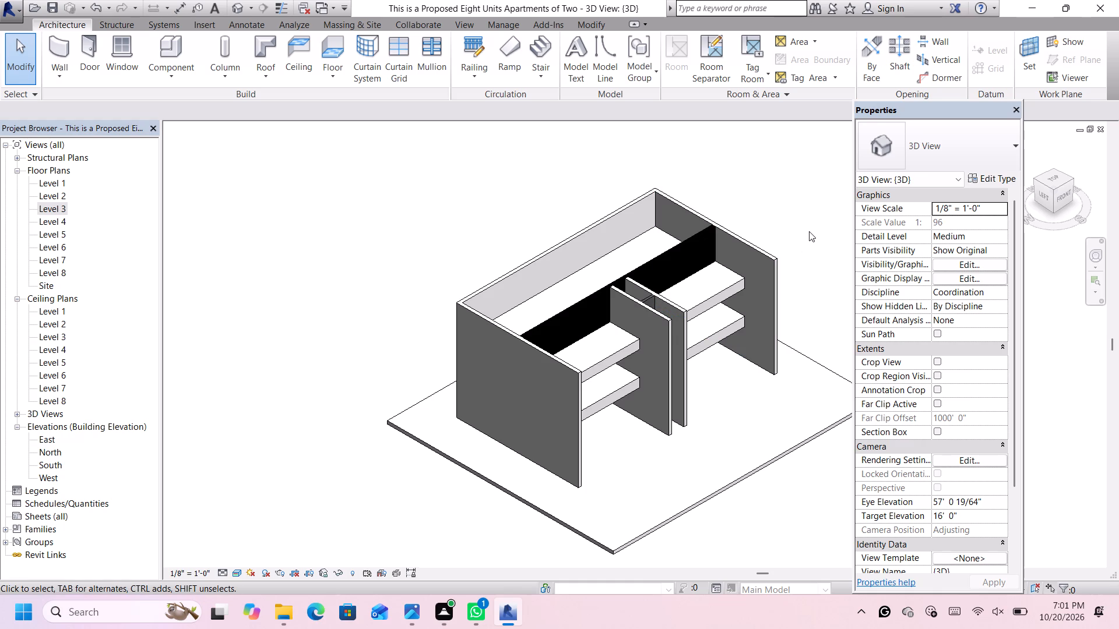
{"action": "scroll", "coordinate": [695, 378], "scroll_direction": "up", "scroll_amount": 1}
{"action": "scroll", "coordinate": [664, 433], "scroll_direction": "up", "scroll_amount": 3}
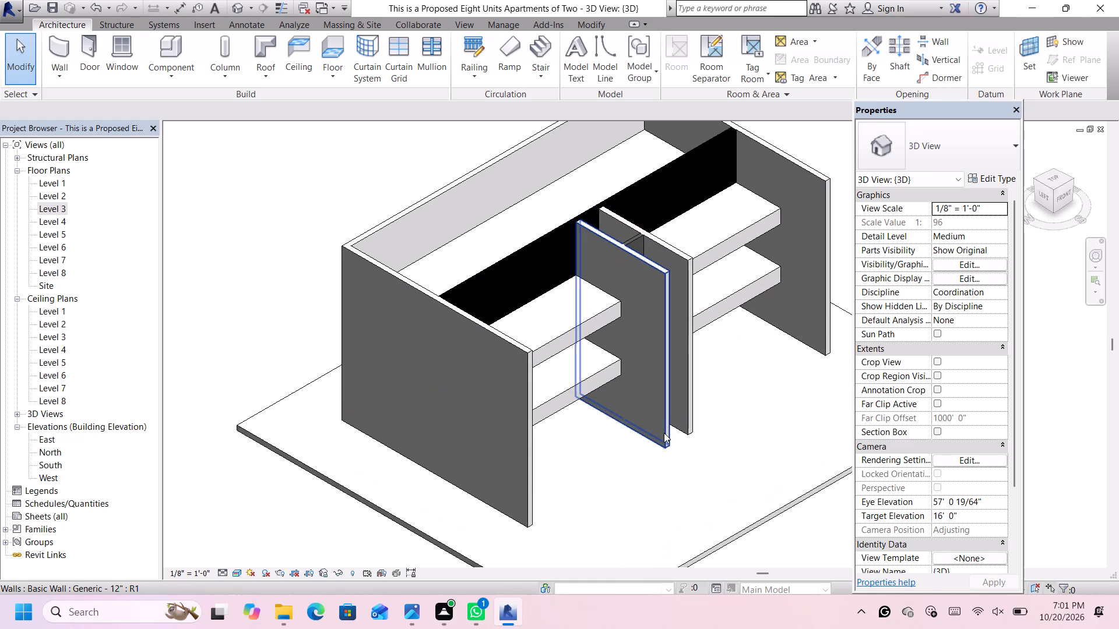
{"action": "left_click", "coordinate": [664, 433]}
{"action": "scroll", "coordinate": [664, 432], "scroll_direction": "up", "scroll_amount": 2}
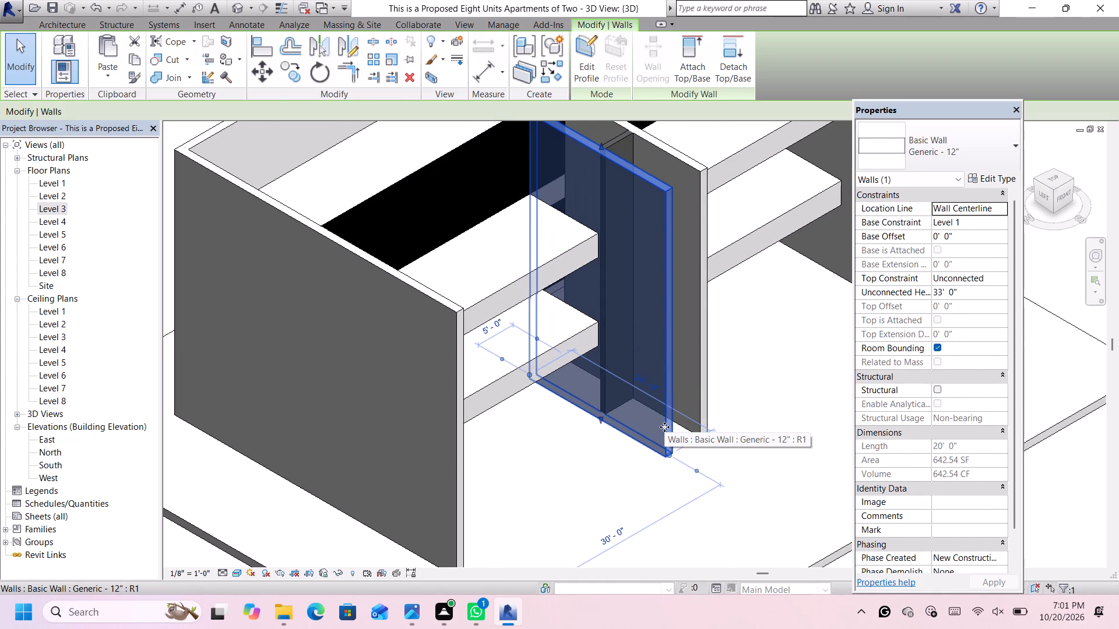
{"action": "scroll", "coordinate": [664, 427], "scroll_direction": "down", "scroll_amount": 5}
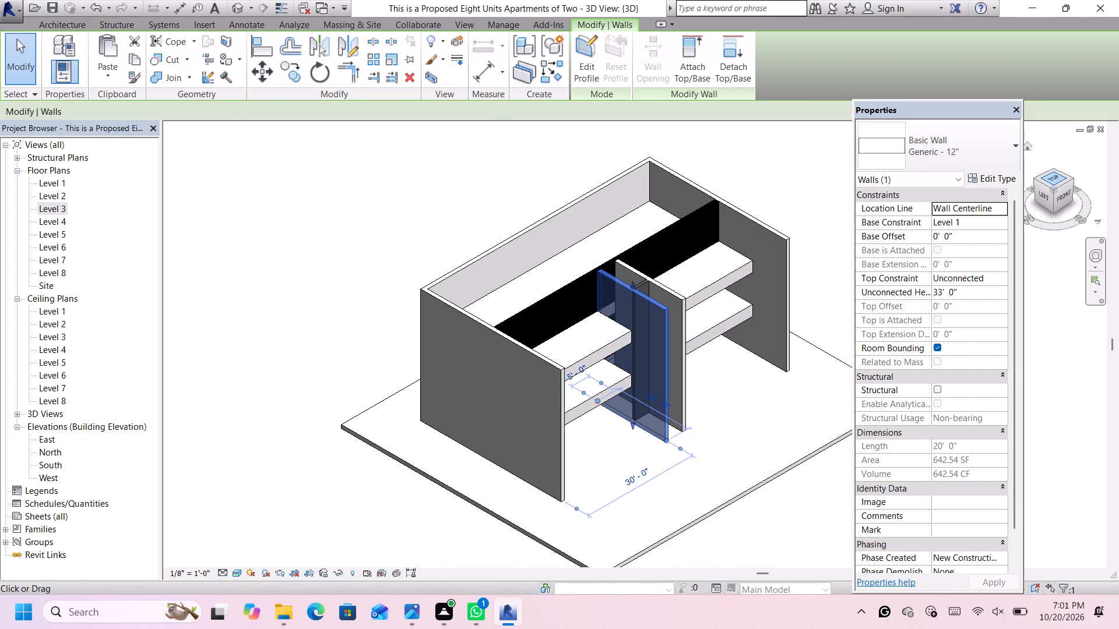
{"action": "left_click", "coordinate": [1050, 178]}
{"action": "scroll", "coordinate": [713, 307], "scroll_direction": "down", "scroll_amount": 6}
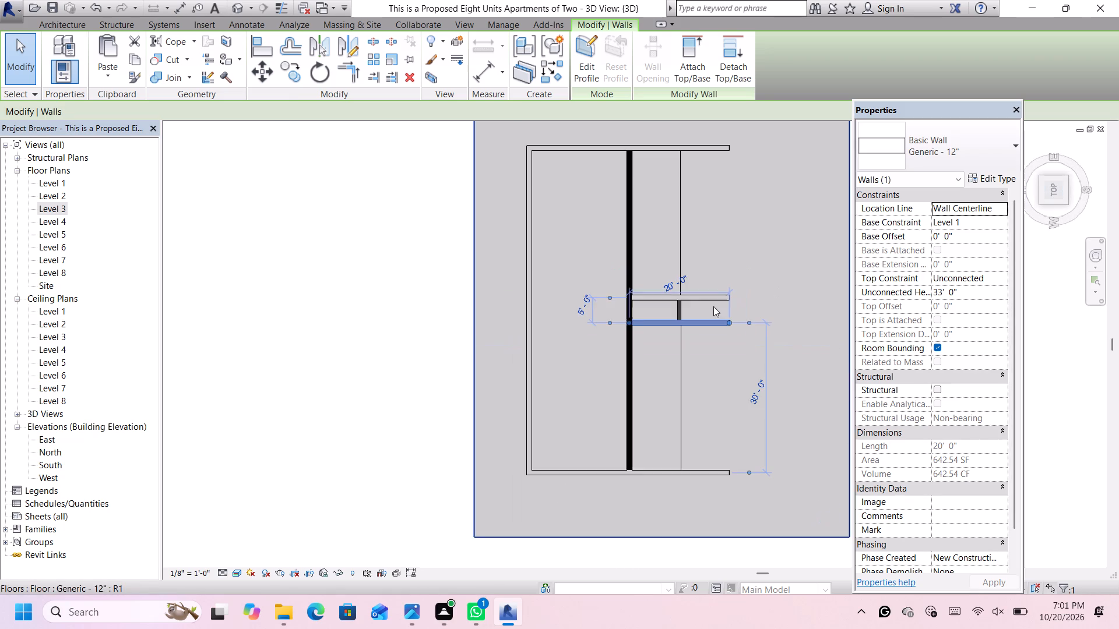
{"action": "scroll", "coordinate": [715, 305], "scroll_direction": "down", "scroll_amount": 2}
{"action": "left_click", "coordinate": [845, 282]}
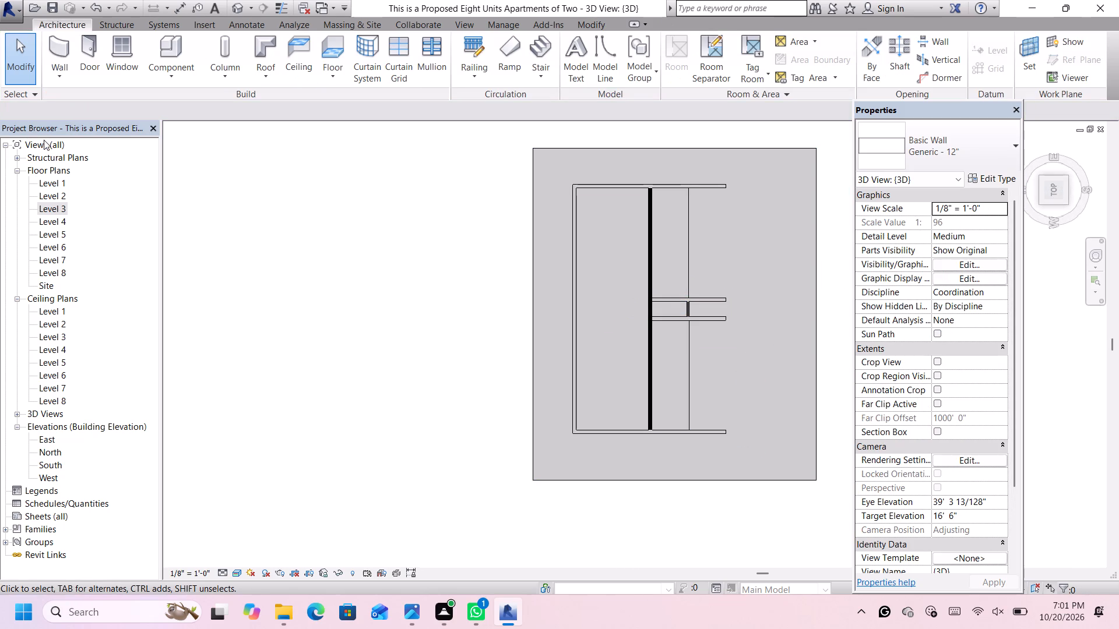
Open the Level 1 floor plan and start a new wall using the Generic - 8" type.
{"action": "double_click", "coordinate": [54, 184]}
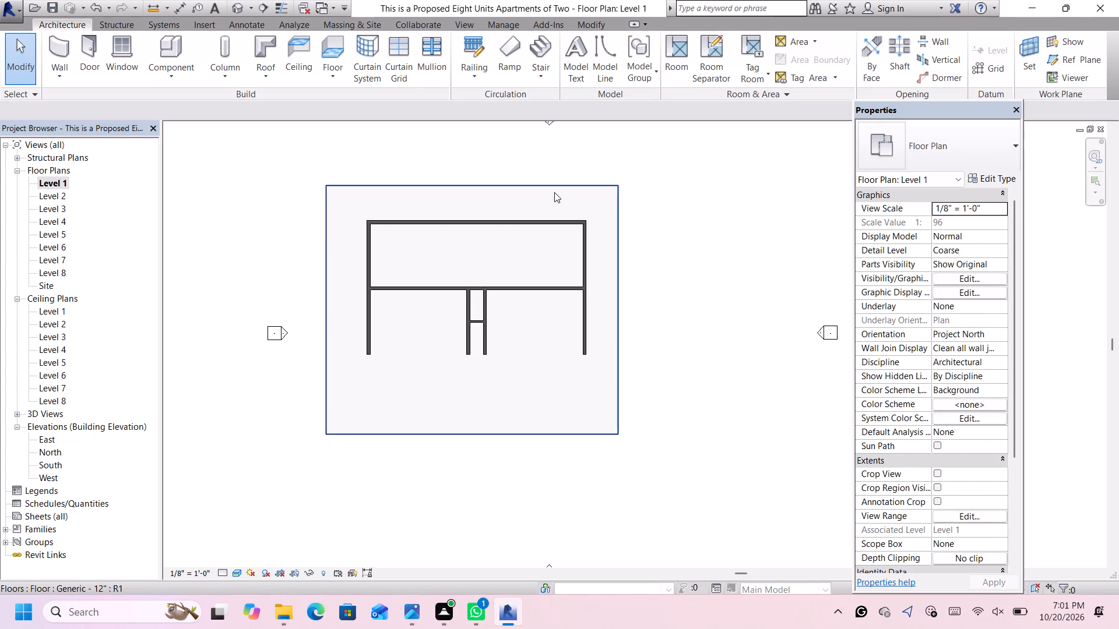
{"action": "scroll", "coordinate": [495, 356], "scroll_direction": "up", "scroll_amount": 4}
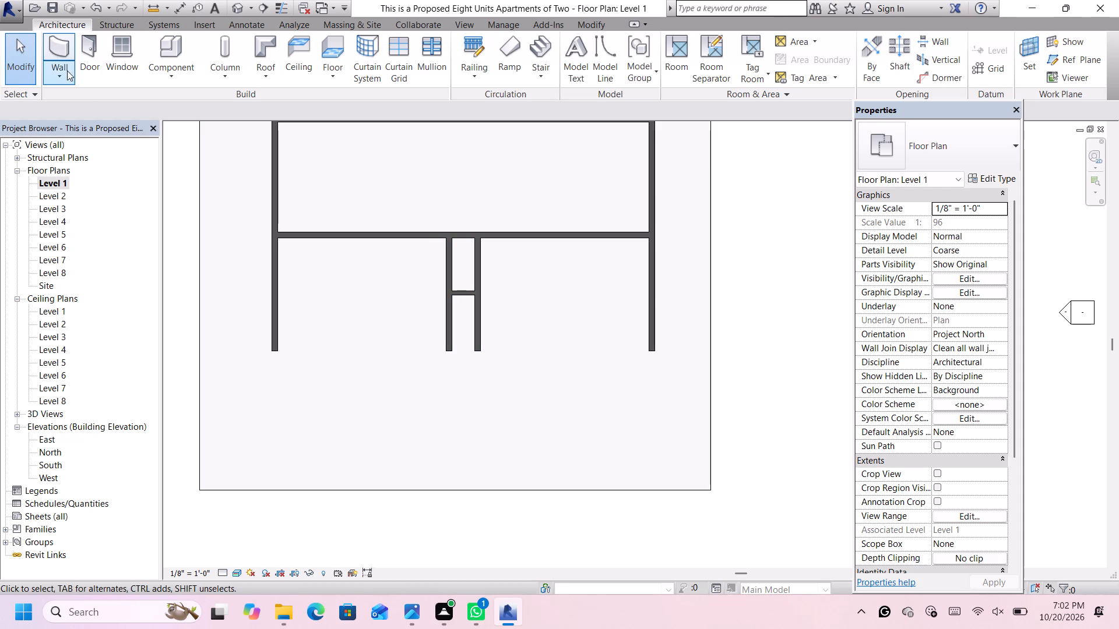
{"action": "left_click", "coordinate": [57, 46]}
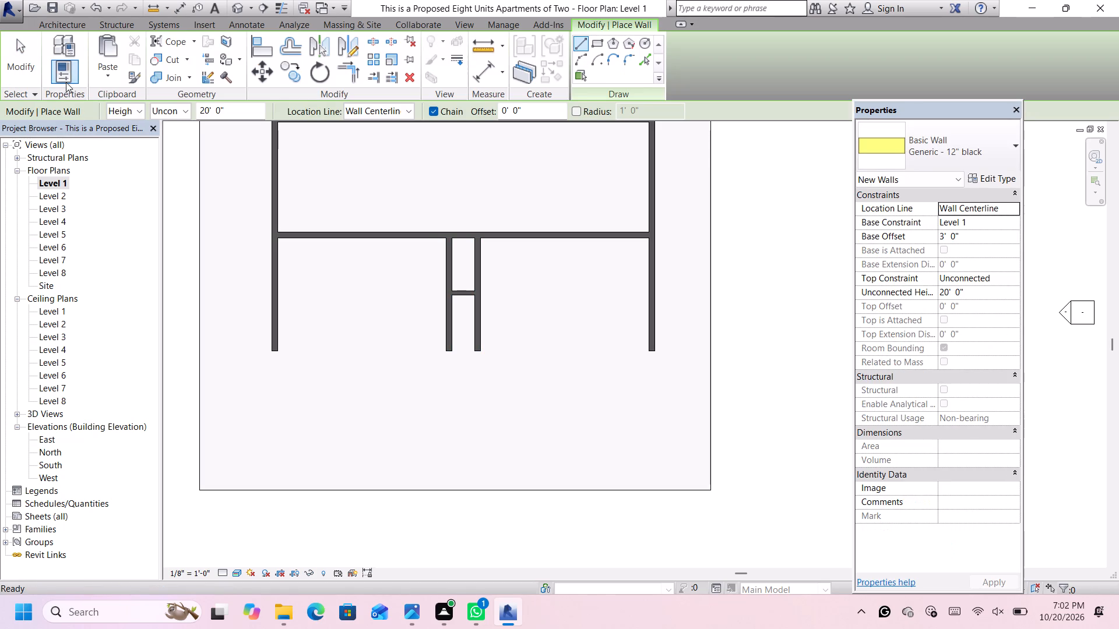
{"action": "scroll", "coordinate": [491, 363], "scroll_direction": "up", "scroll_amount": 2}
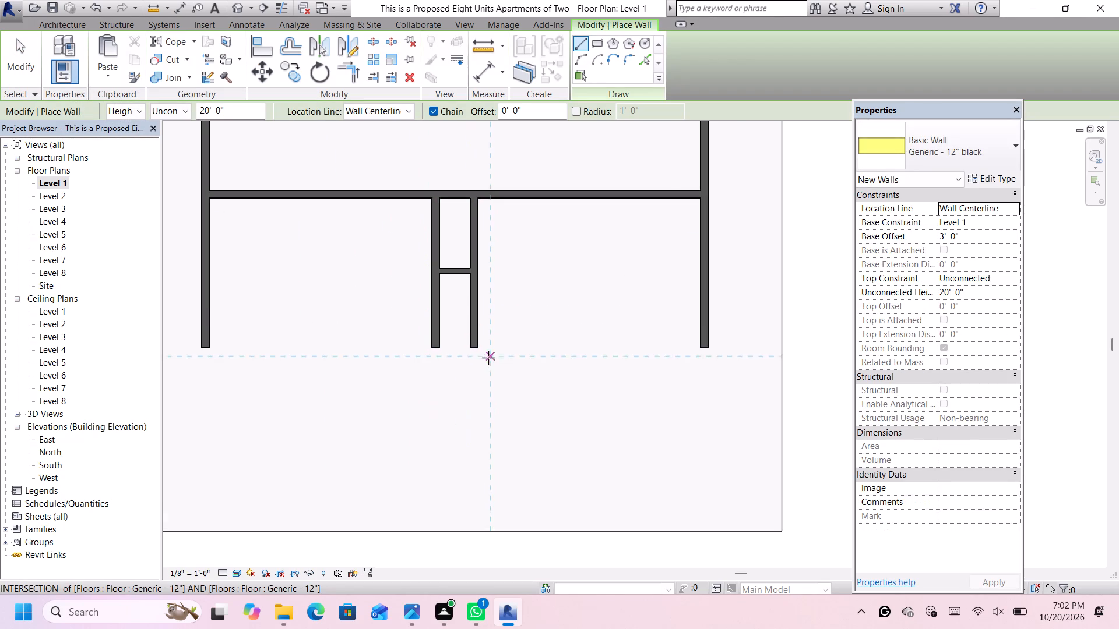
{"action": "scroll", "coordinate": [449, 335], "scroll_direction": "up", "scroll_amount": 1}
{"action": "left_click", "coordinate": [985, 157]}
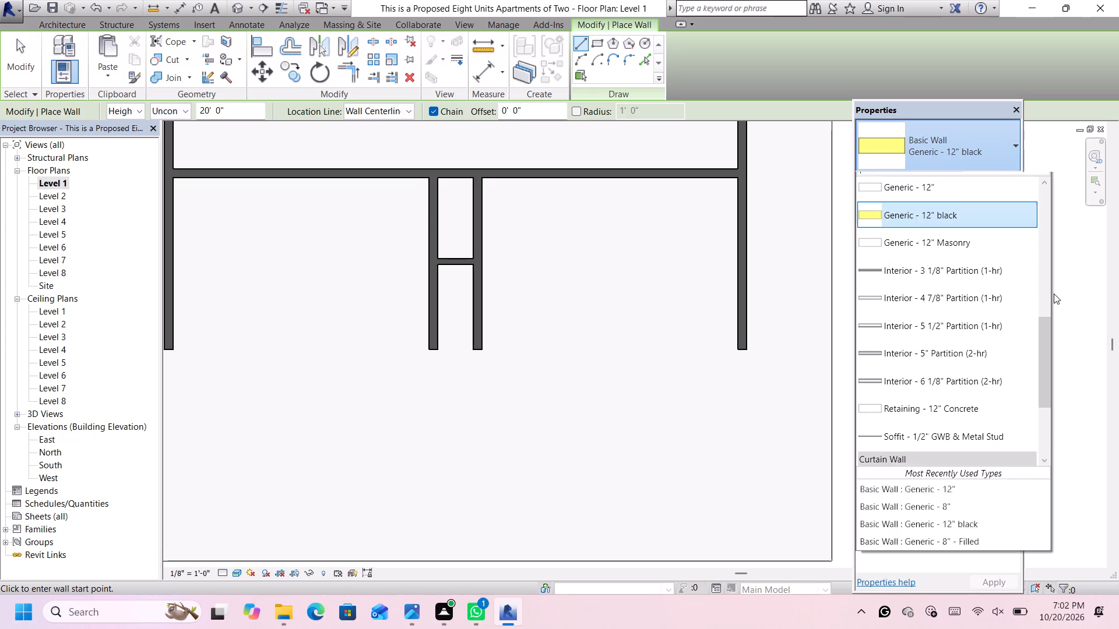
{"action": "scroll", "coordinate": [972, 357], "scroll_direction": "down", "scroll_amount": 4}
{"action": "scroll", "coordinate": [970, 361], "scroll_direction": "up", "scroll_amount": 10}
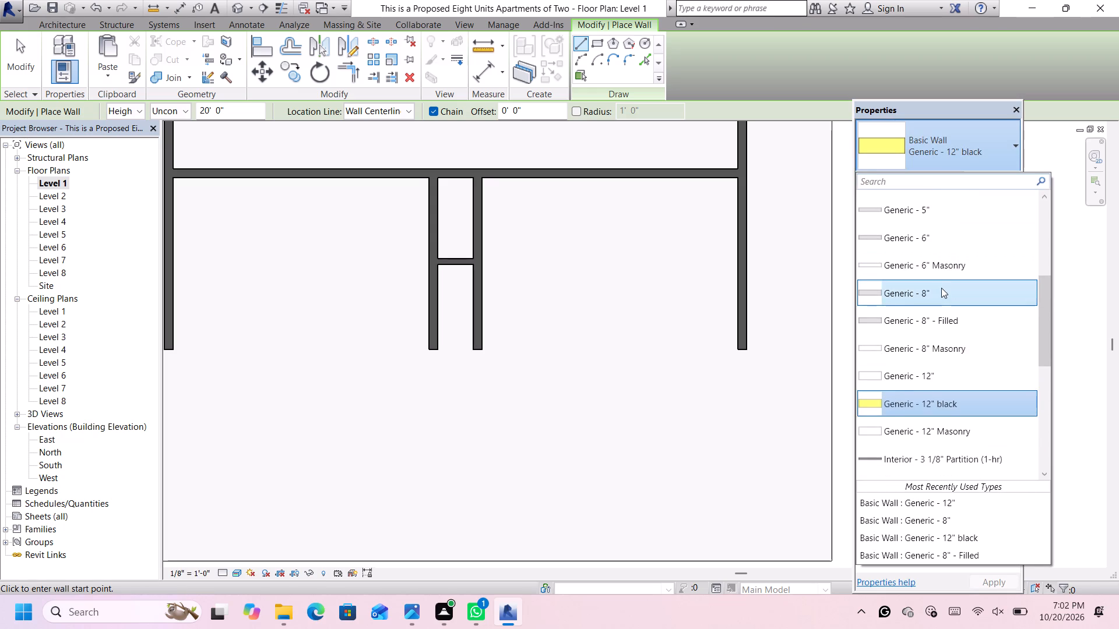
{"action": "left_click", "coordinate": [941, 289]}
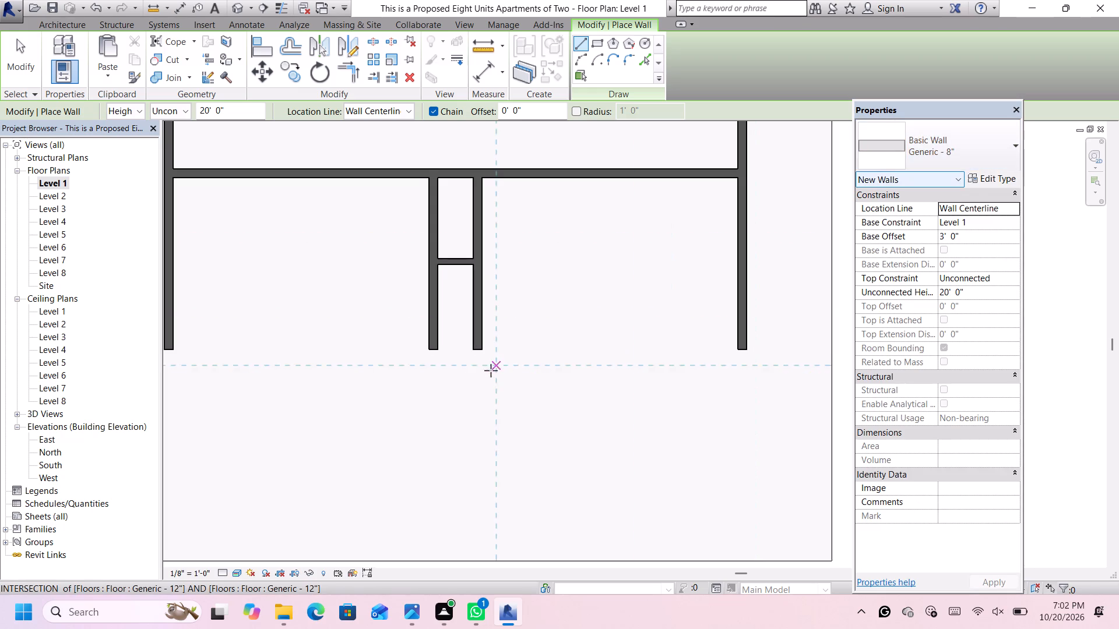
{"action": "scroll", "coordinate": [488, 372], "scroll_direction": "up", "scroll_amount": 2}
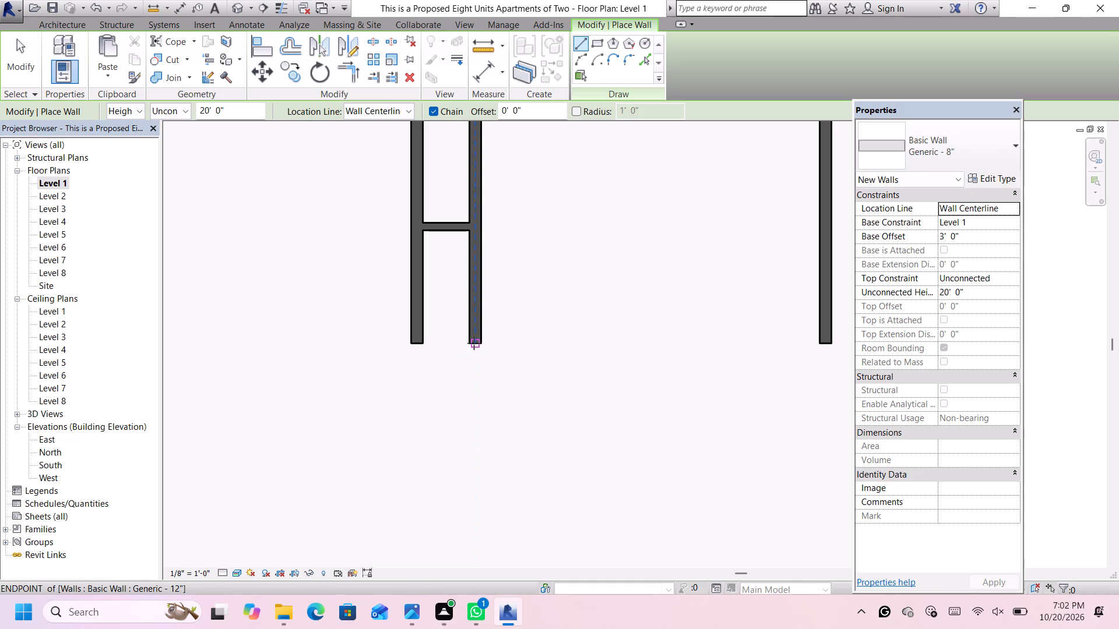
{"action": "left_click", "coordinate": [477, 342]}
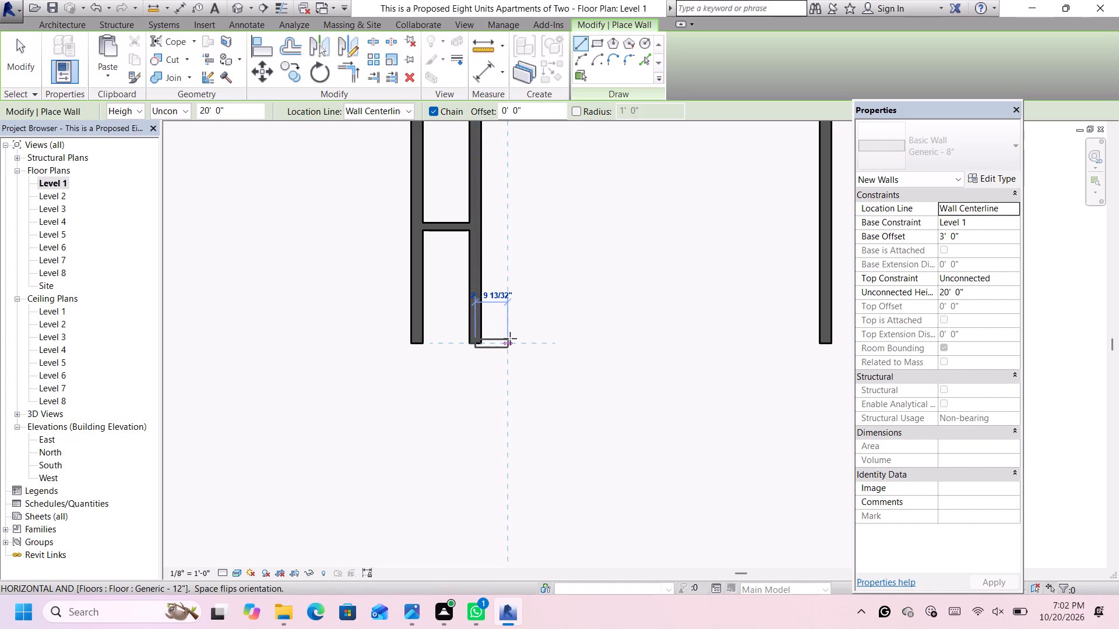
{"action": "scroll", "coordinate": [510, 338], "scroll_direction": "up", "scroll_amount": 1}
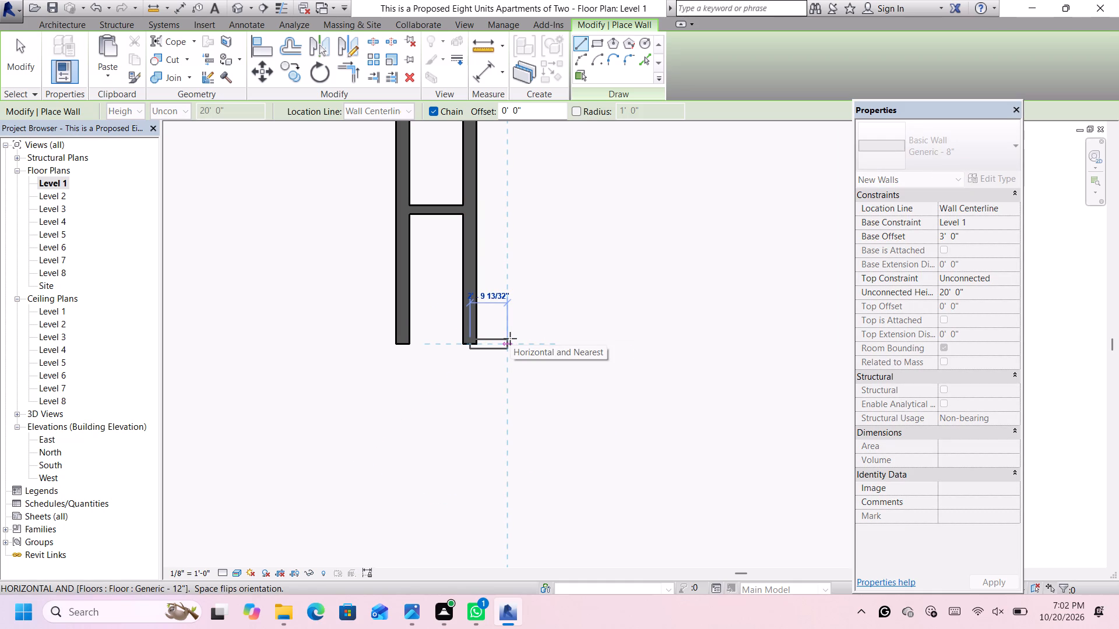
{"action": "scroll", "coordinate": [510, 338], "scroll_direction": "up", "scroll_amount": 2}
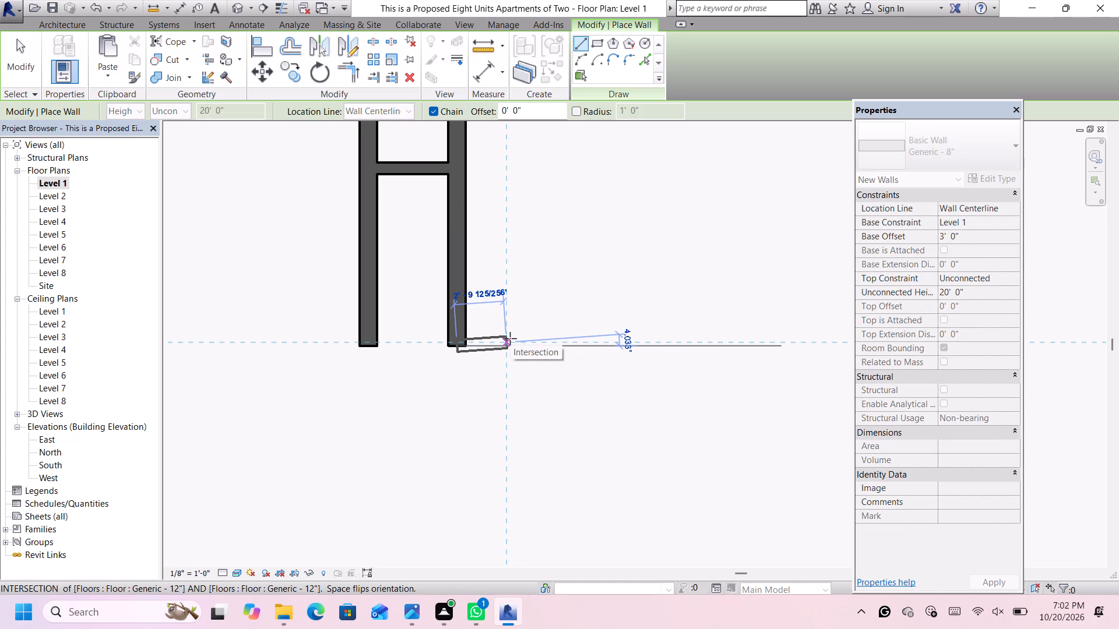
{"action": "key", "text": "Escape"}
Draw a 5'-0" Generic - 8" wall from the inner front corner of the right central wall toward the right outer wall.
{"action": "scroll", "coordinate": [460, 342], "scroll_direction": "up", "scroll_amount": 1}
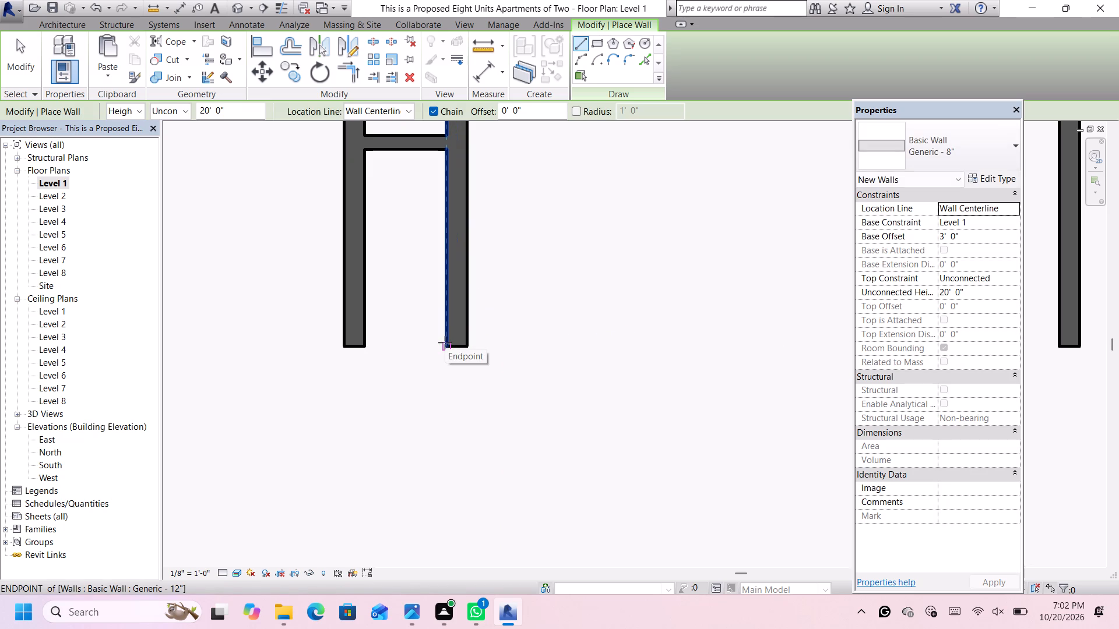
{"action": "left_click", "coordinate": [445, 342]}
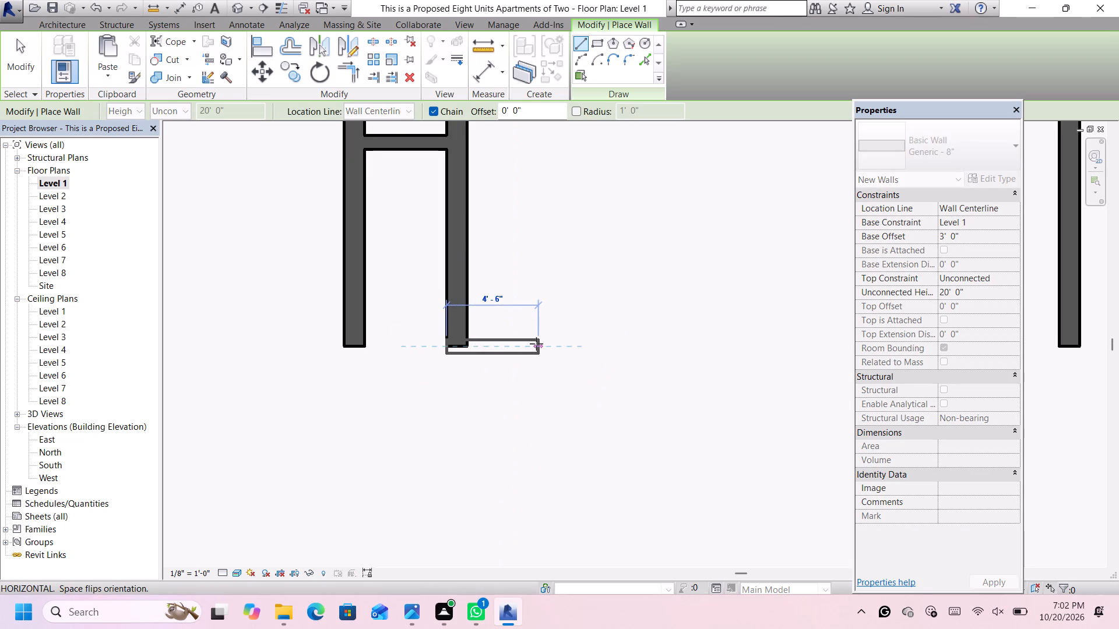
{"action": "scroll", "coordinate": [536, 344], "scroll_direction": "down", "scroll_amount": 4}
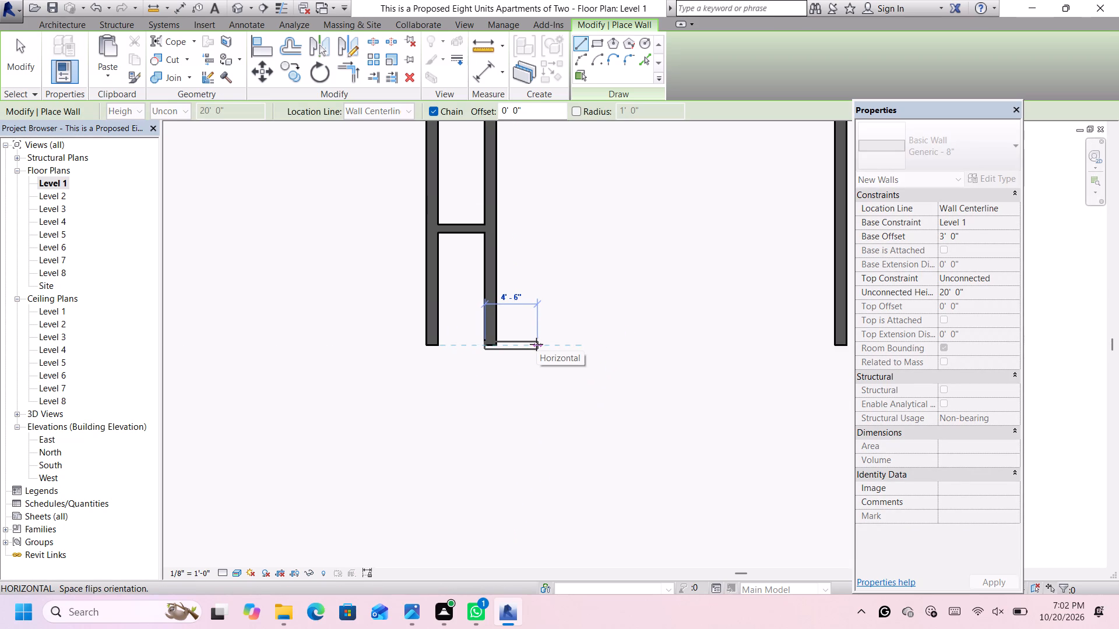
{"action": "left_click", "coordinate": [543, 344]}
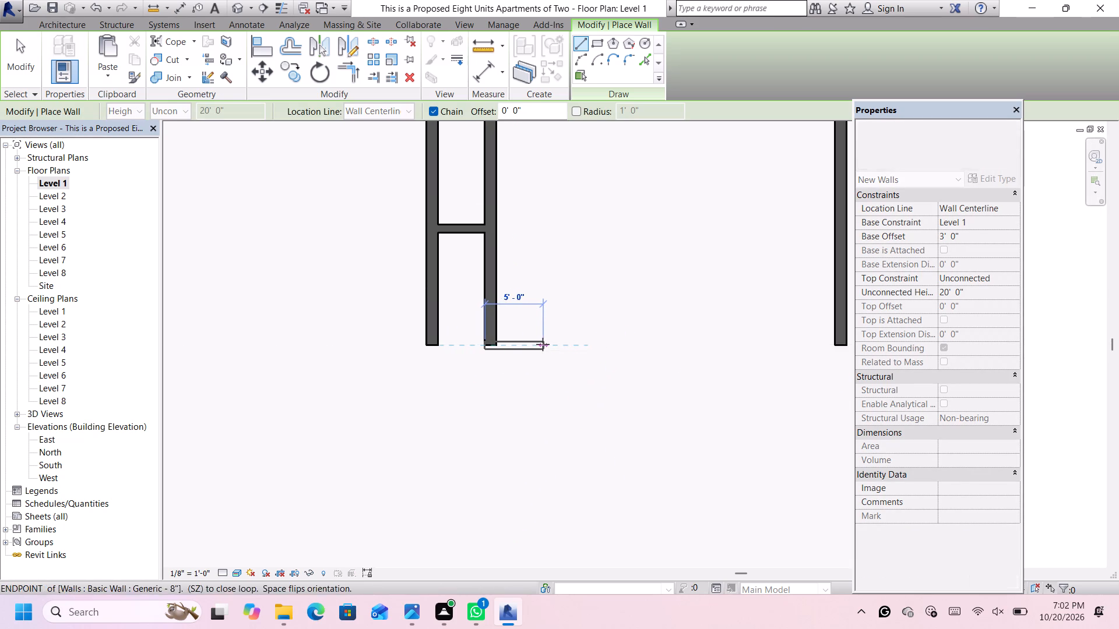
{"action": "key", "text": "Escape"}
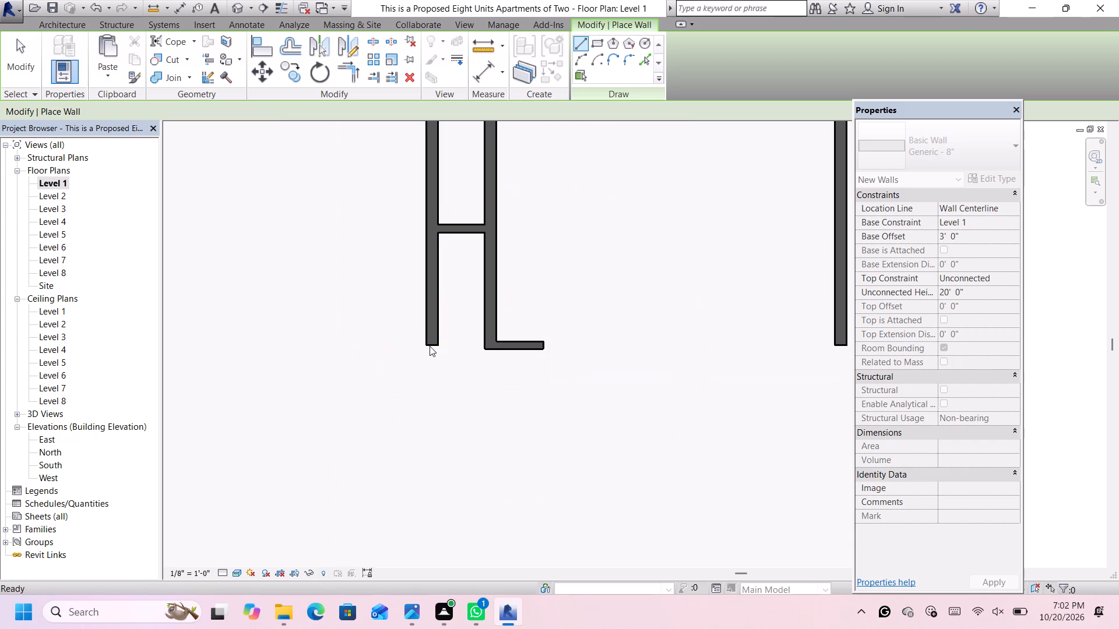
Draw a matching 5'-0" Generic - 8" wall from the inner front corner of the left central wall toward the left outer wall.
{"action": "scroll", "coordinate": [430, 344], "scroll_direction": "up", "scroll_amount": 4}
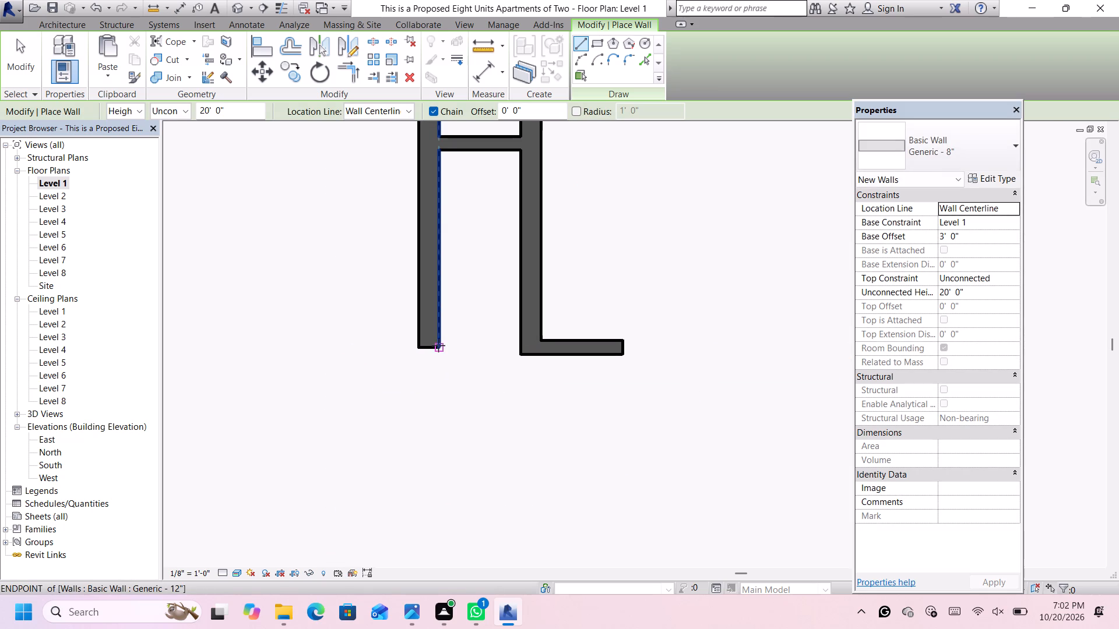
{"action": "left_click", "coordinate": [438, 345]}
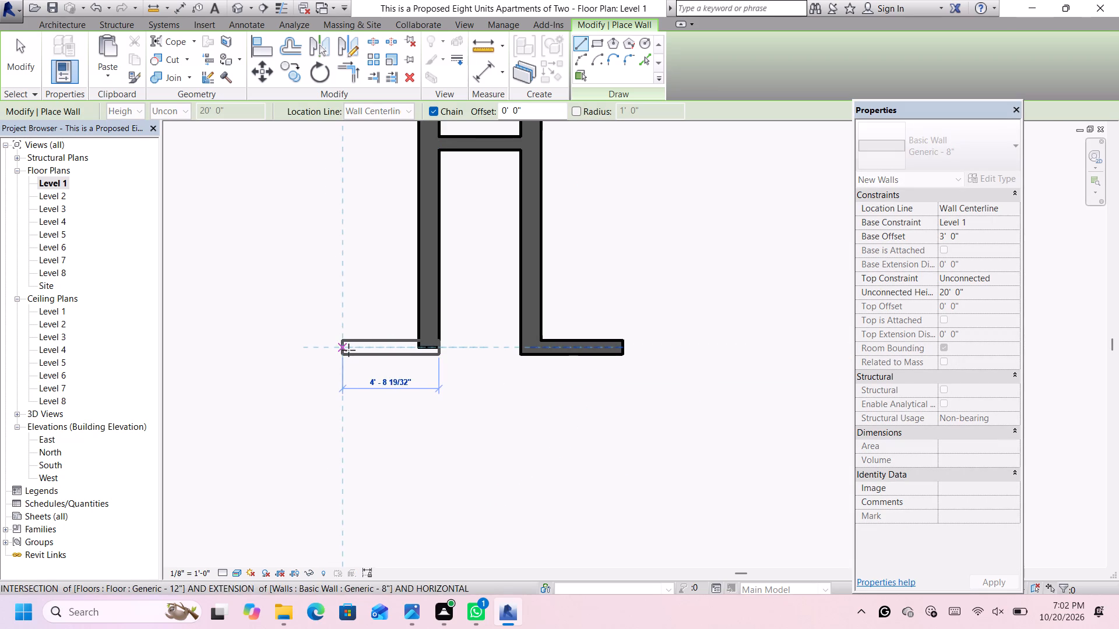
{"action": "scroll", "coordinate": [350, 350], "scroll_direction": "up", "scroll_amount": 3}
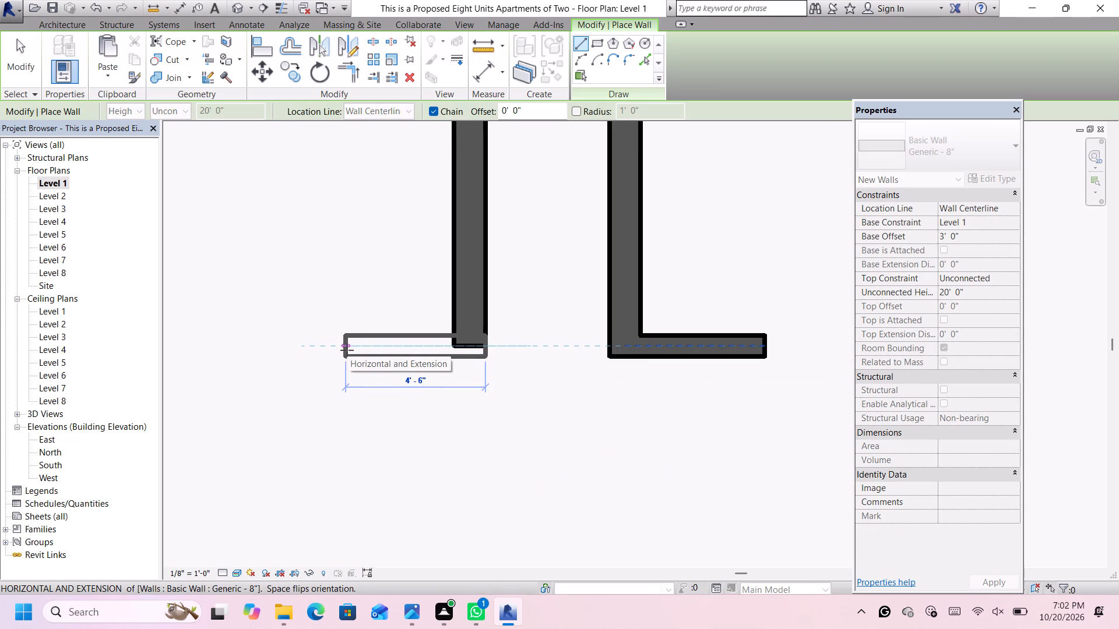
{"action": "scroll", "coordinate": [339, 351], "scroll_direction": "up", "scroll_amount": 2}
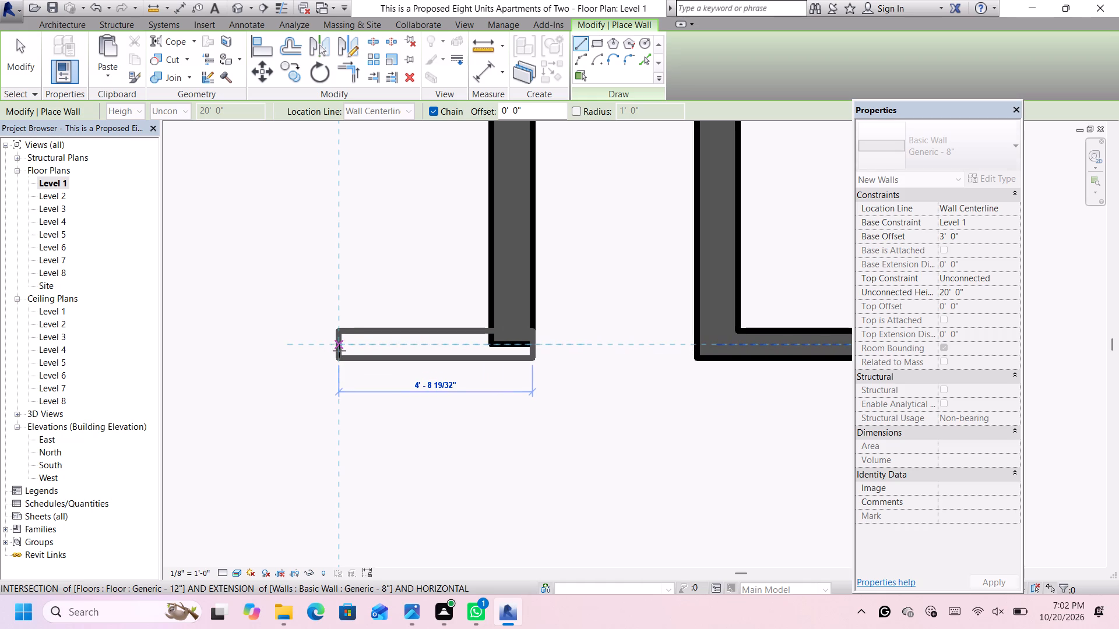
{"action": "scroll", "coordinate": [331, 349], "scroll_direction": "up", "scroll_amount": 2}
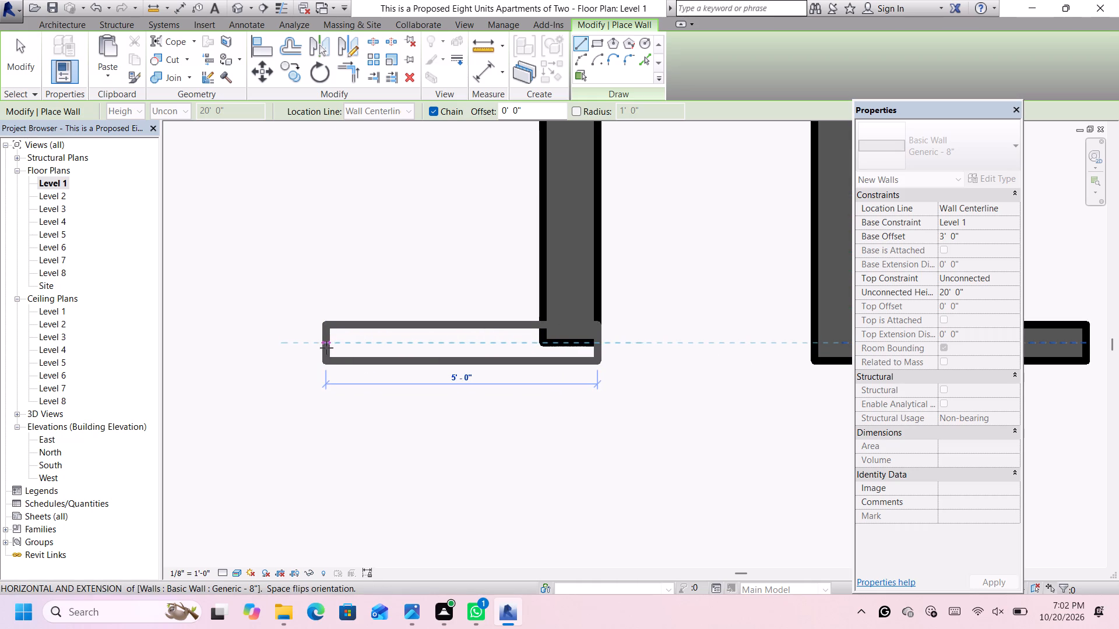
{"action": "left_click", "coordinate": [326, 348]}
{"action": "scroll", "coordinate": [326, 348], "scroll_direction": "down", "scroll_amount": 19}
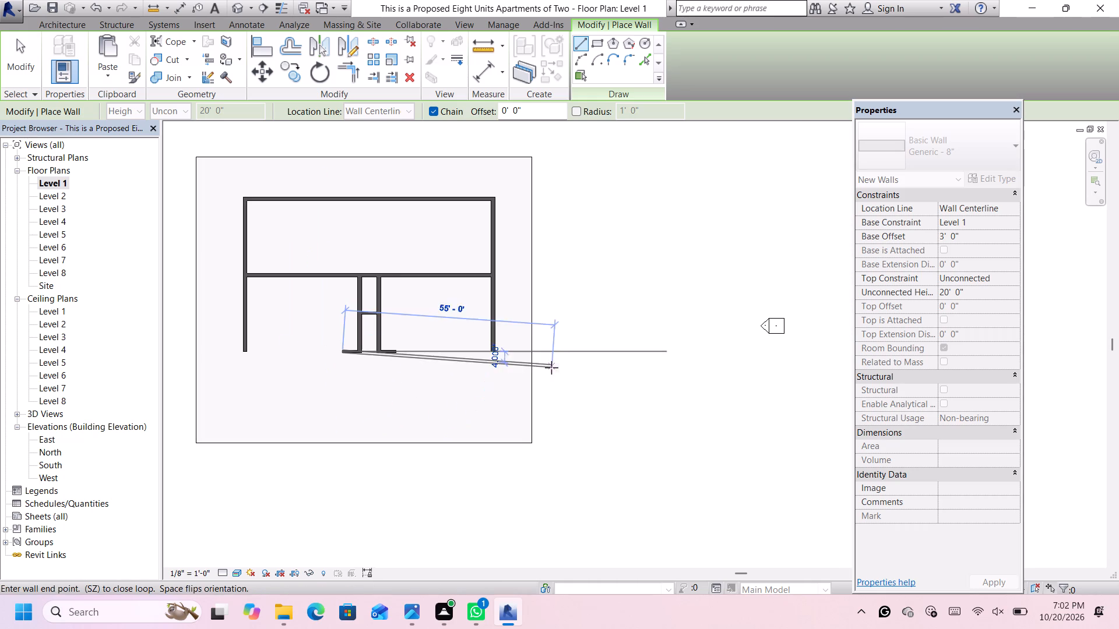
{"action": "key", "text": "Escape"}
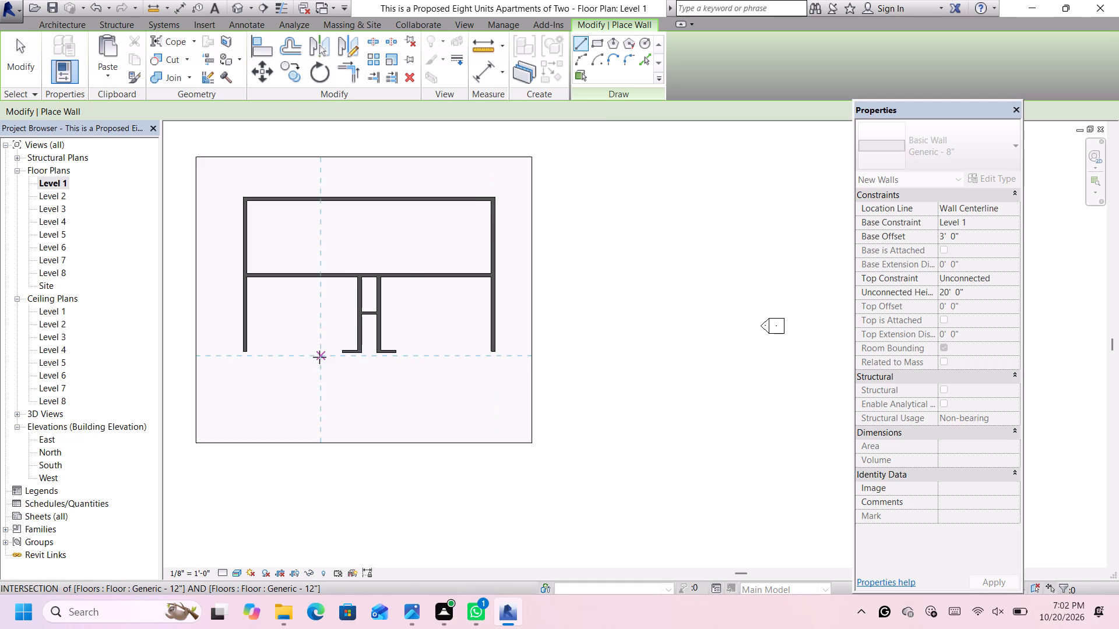
{"action": "scroll", "coordinate": [320, 361], "scroll_direction": "up", "scroll_amount": 1}
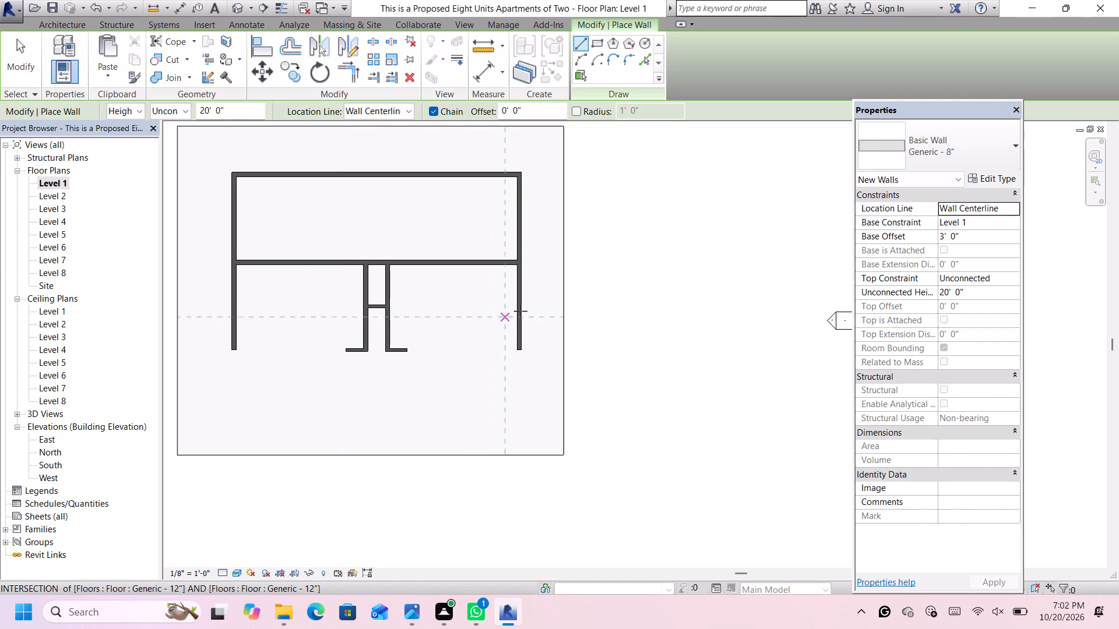
{"action": "key", "text": "space"}
{"action": "scroll", "coordinate": [346, 345], "scroll_direction": "up", "scroll_amount": 1}
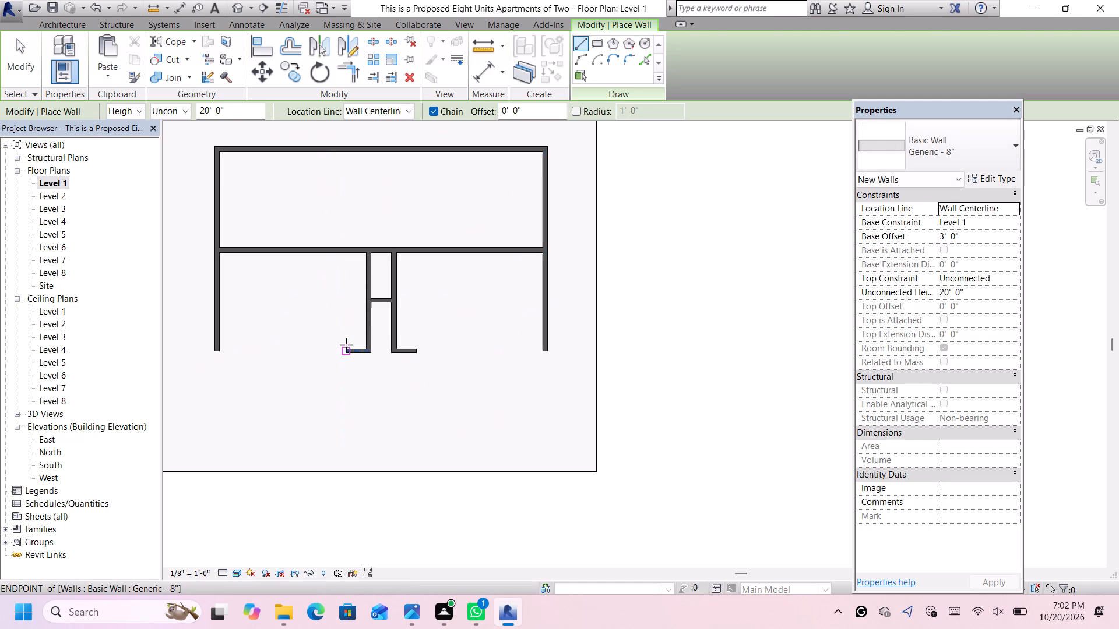
{"action": "key", "text": "Escape"}
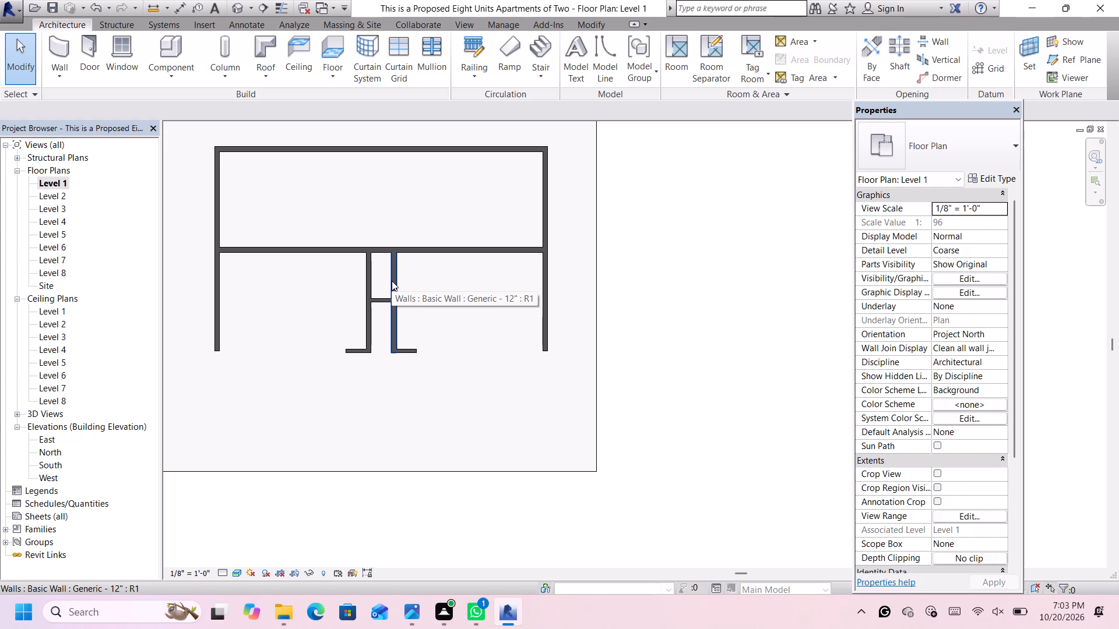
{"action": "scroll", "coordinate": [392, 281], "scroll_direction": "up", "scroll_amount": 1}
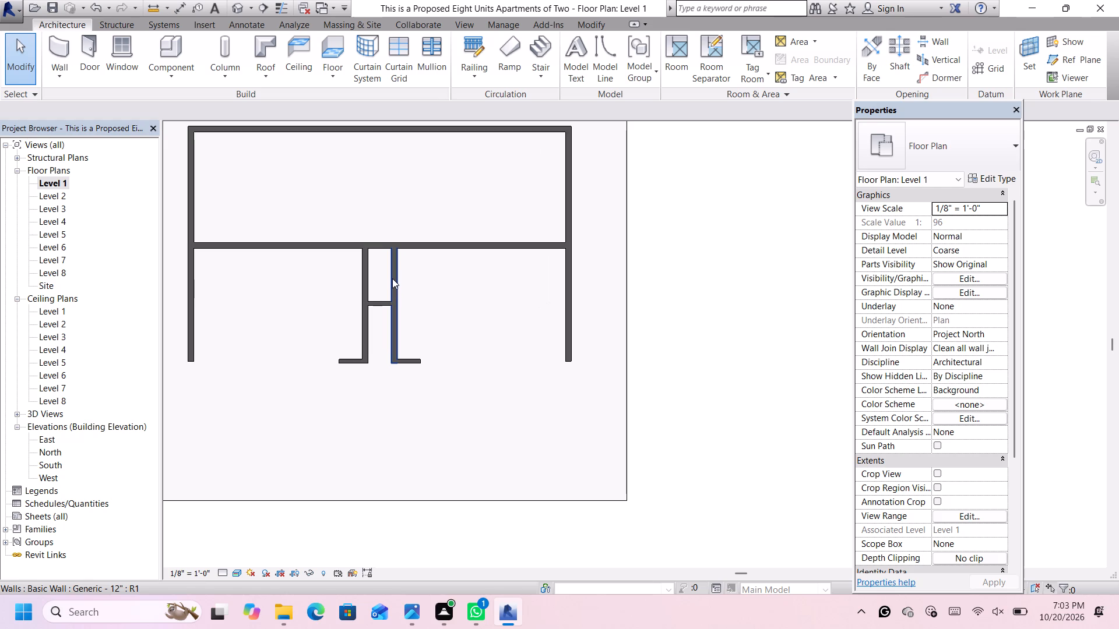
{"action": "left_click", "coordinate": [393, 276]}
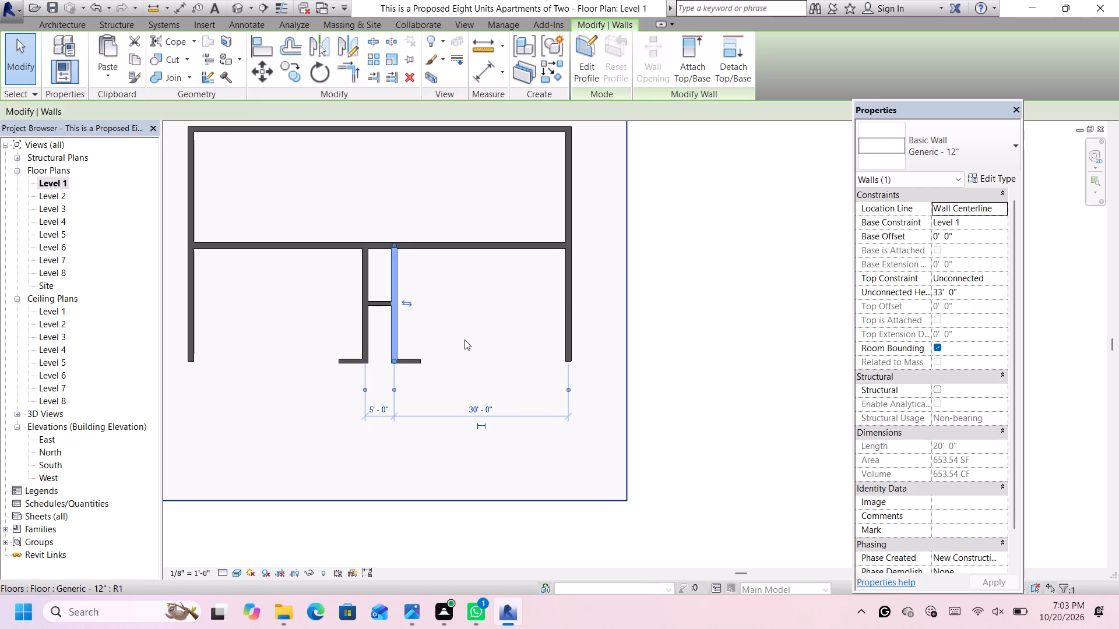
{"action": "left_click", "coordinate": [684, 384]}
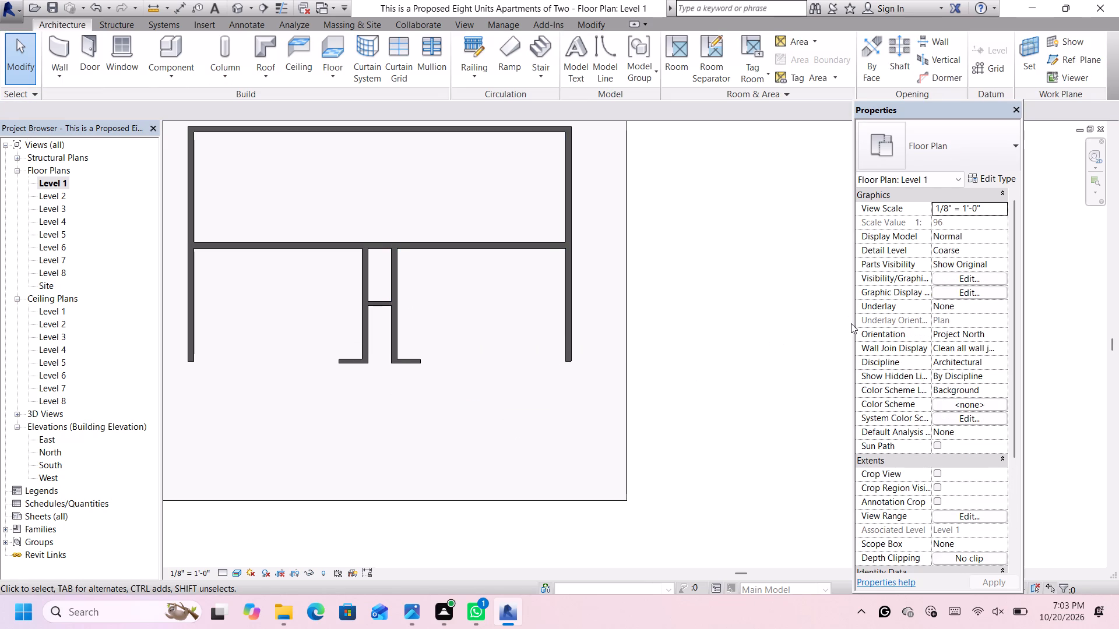
In the 3D view, set the base offset of the short 8" front wall beside the left central wall to 0'.
{"action": "left_click", "coordinate": [234, 5]}
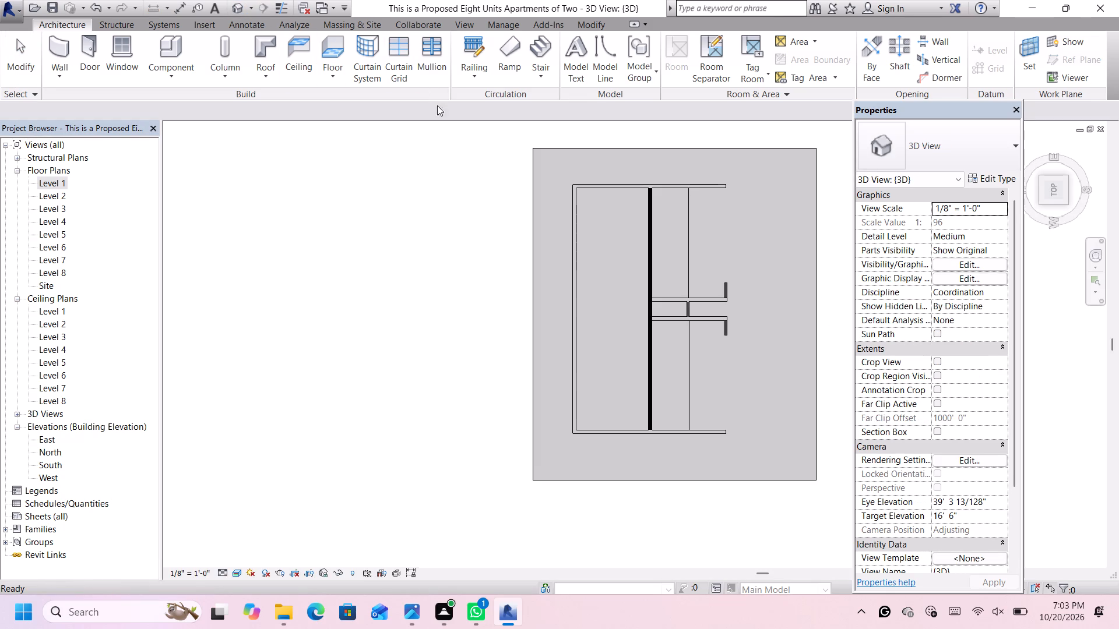
{"action": "left_click", "coordinate": [1042, 202]}
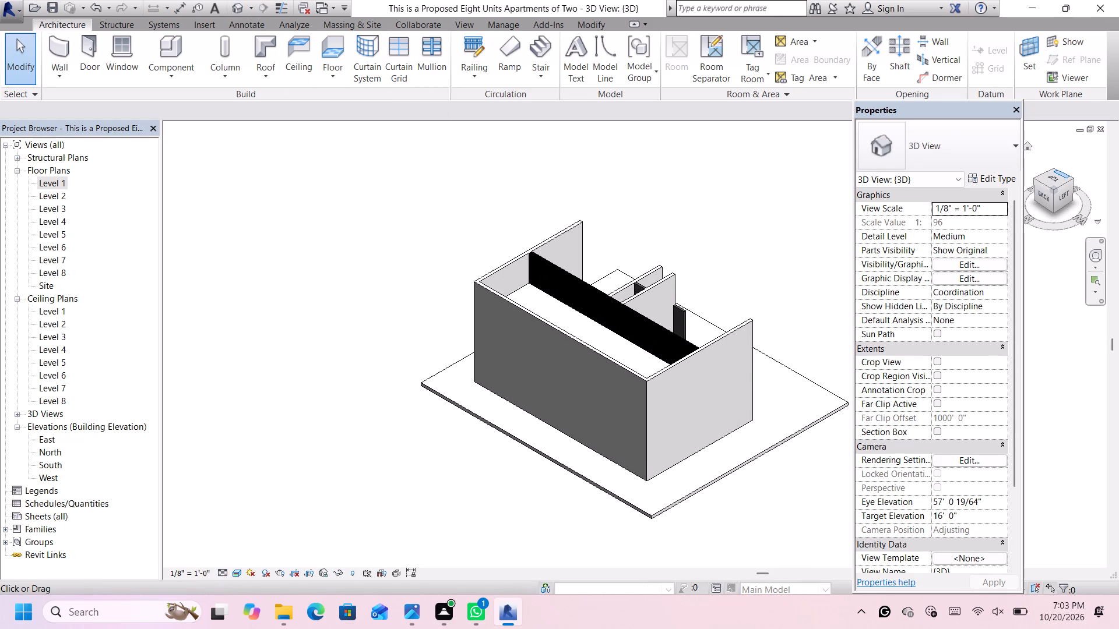
{"action": "left_click", "coordinate": [1072, 177]}
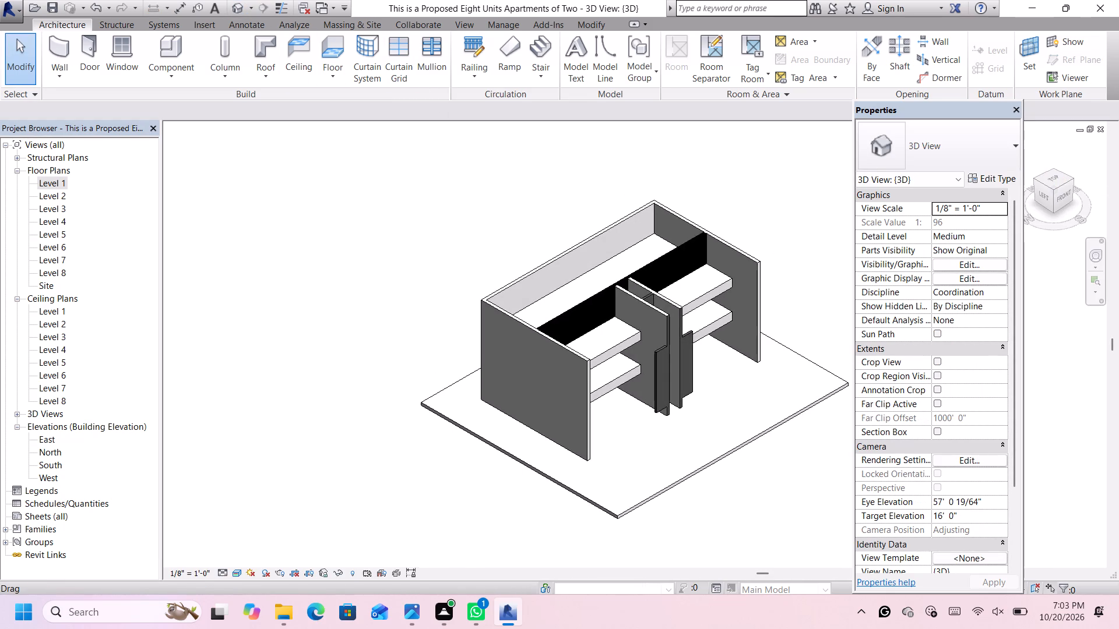
{"action": "scroll", "coordinate": [810, 329], "scroll_direction": "up", "scroll_amount": 4}
{"action": "scroll", "coordinate": [807, 329], "scroll_direction": "down", "scroll_amount": 3}
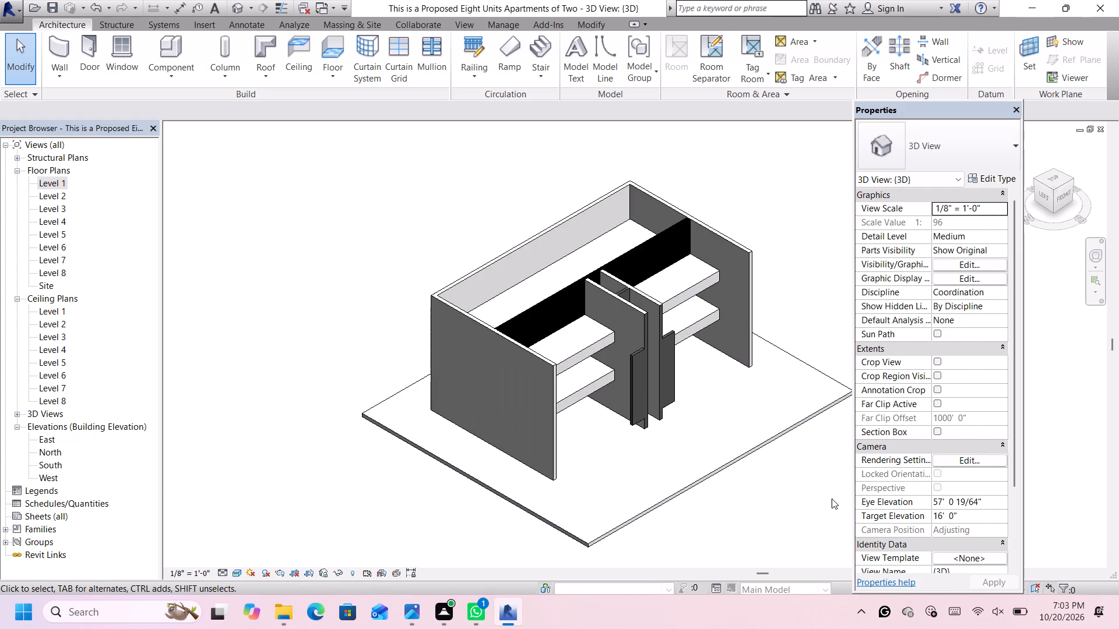
{"action": "middle_click_drag", "start_coordinate": [831, 499], "coordinate": [783, 461]}
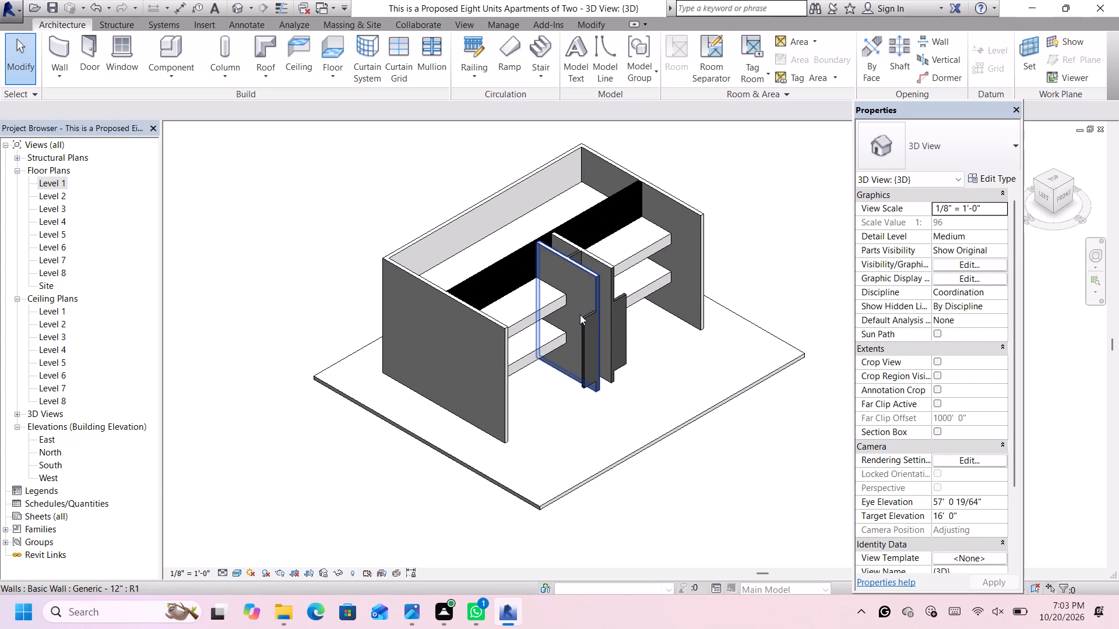
{"action": "left_click", "coordinate": [585, 320]}
{"action": "left_click", "coordinate": [960, 235]}
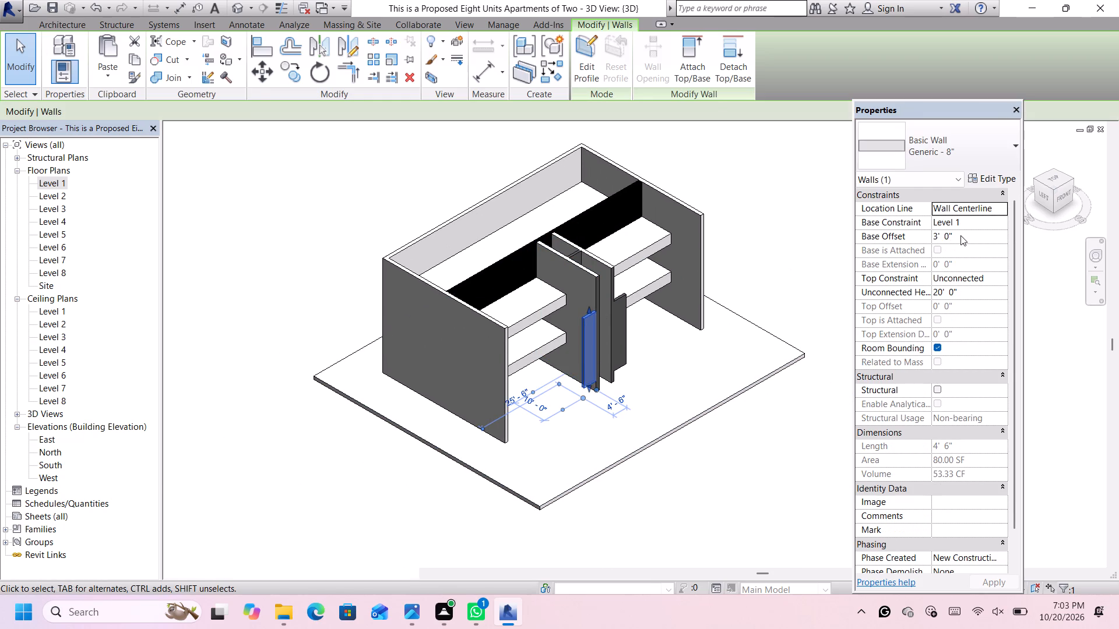
{"action": "key", "text": "BackSpace"}
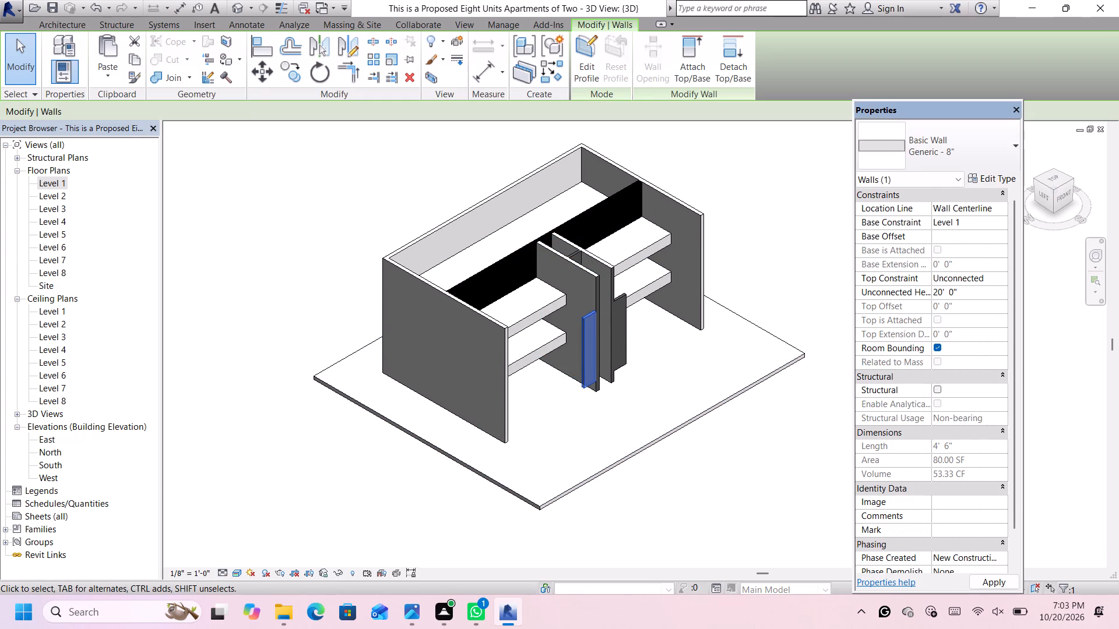
{"action": "key", "text": "0"}
{"action": "key", "text": "Return"}
{"action": "scroll", "coordinate": [672, 342], "scroll_direction": "up", "scroll_amount": 1}
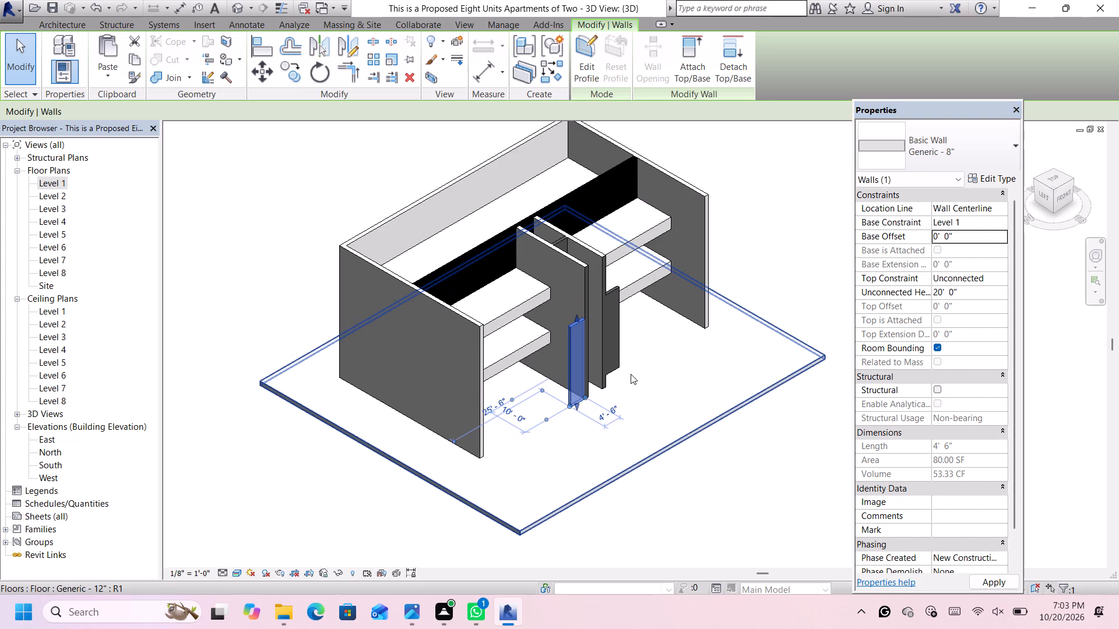
{"action": "left_click", "coordinate": [724, 485]}
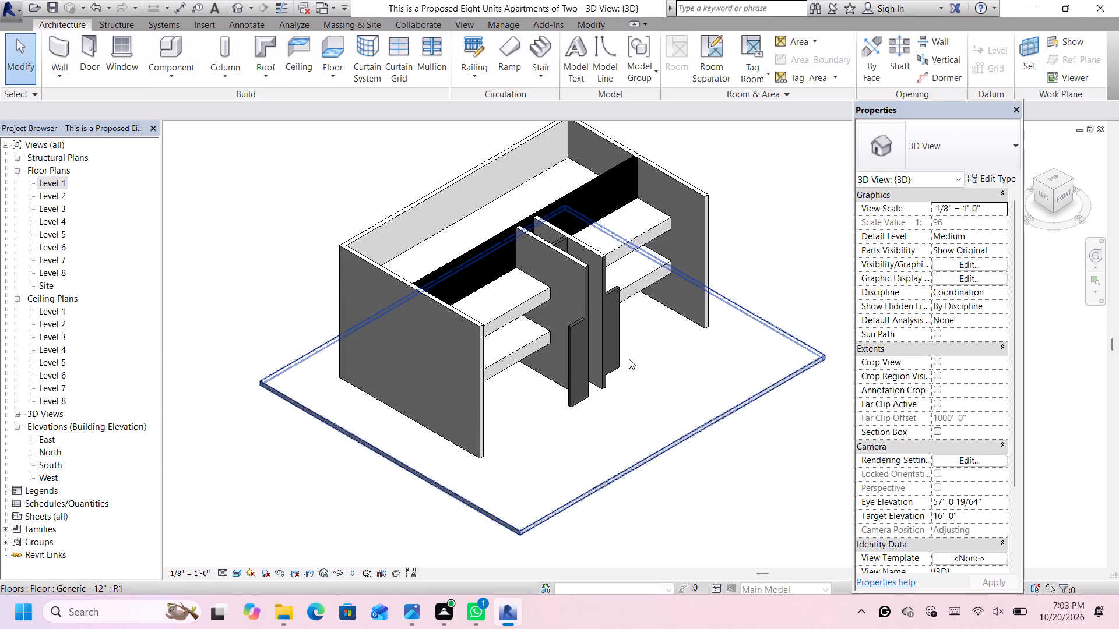
Set the base offset of the short 8" front wall beside the right central wall to 0'.
{"action": "scroll", "coordinate": [620, 338], "scroll_direction": "up", "scroll_amount": 6}
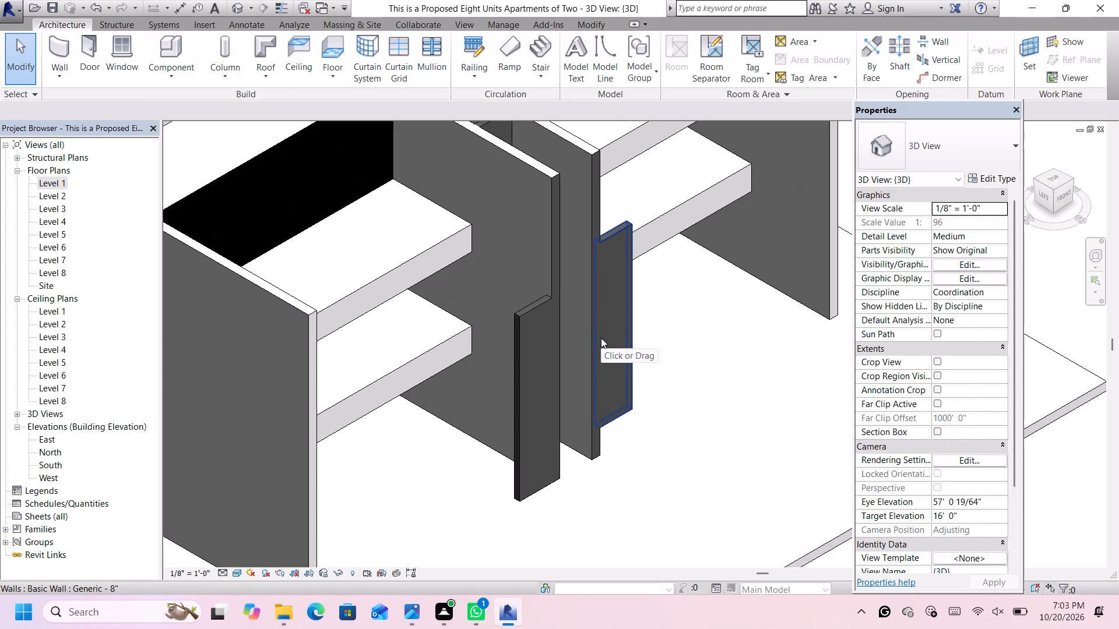
{"action": "left_click", "coordinate": [602, 331]}
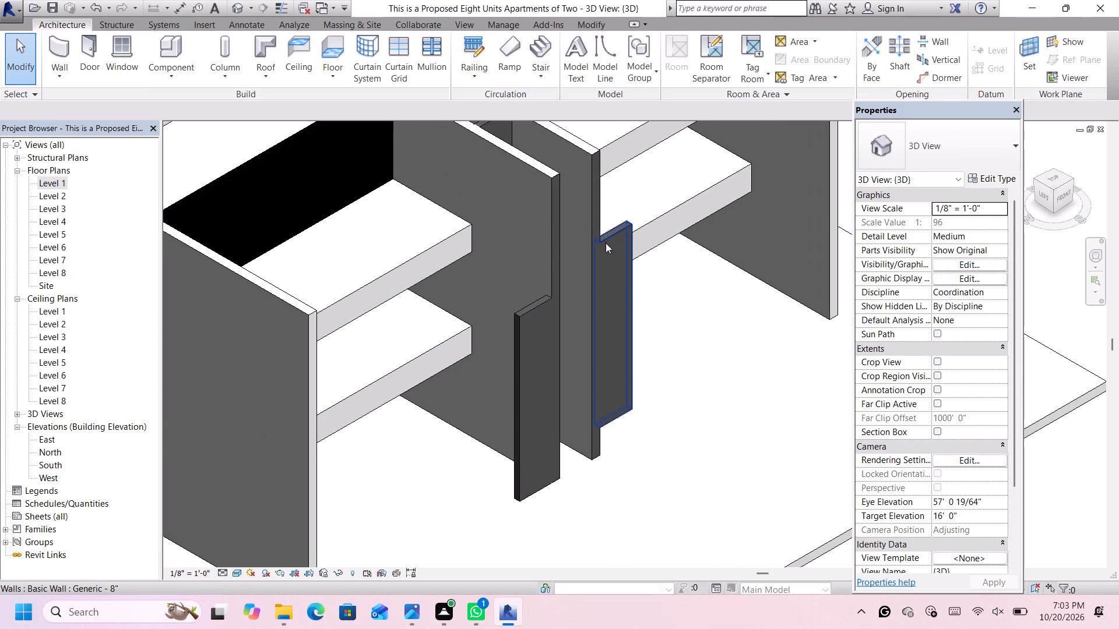
{"action": "left_click", "coordinate": [604, 238]}
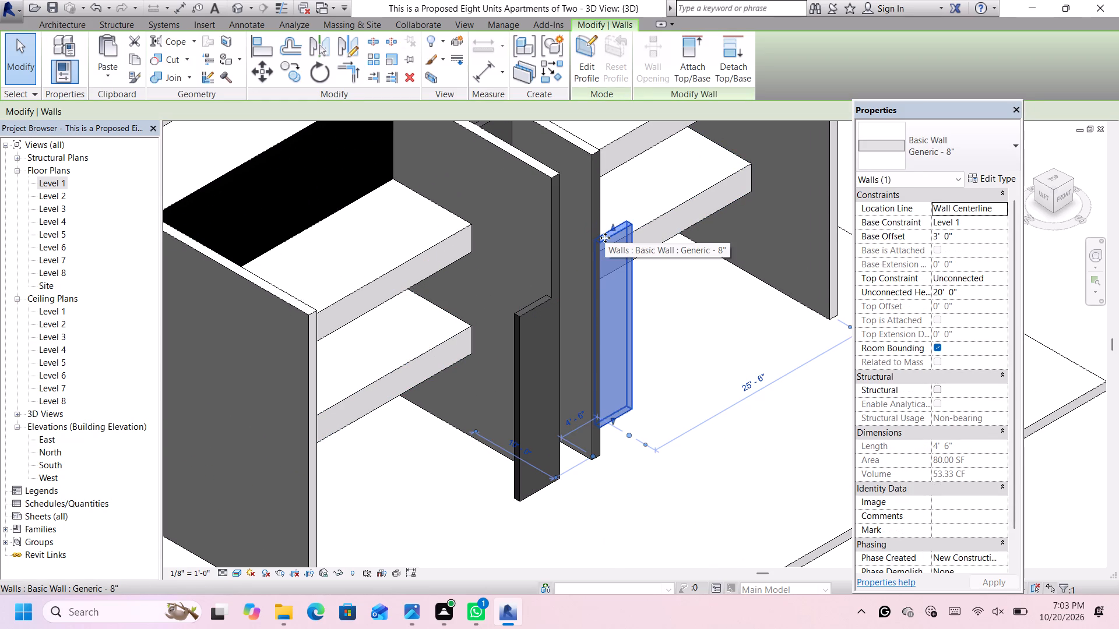
{"action": "left_click", "coordinate": [969, 236]}
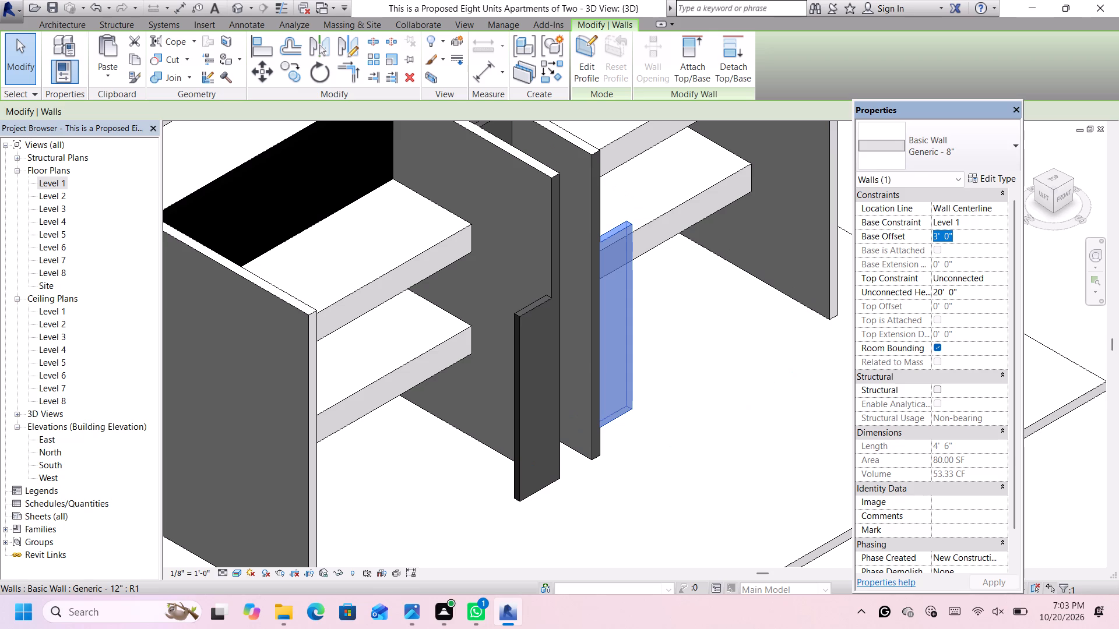
{"action": "key", "text": "BackSpace"}
{"action": "type", "text": "0'"}
{"action": "key", "text": "Return"}
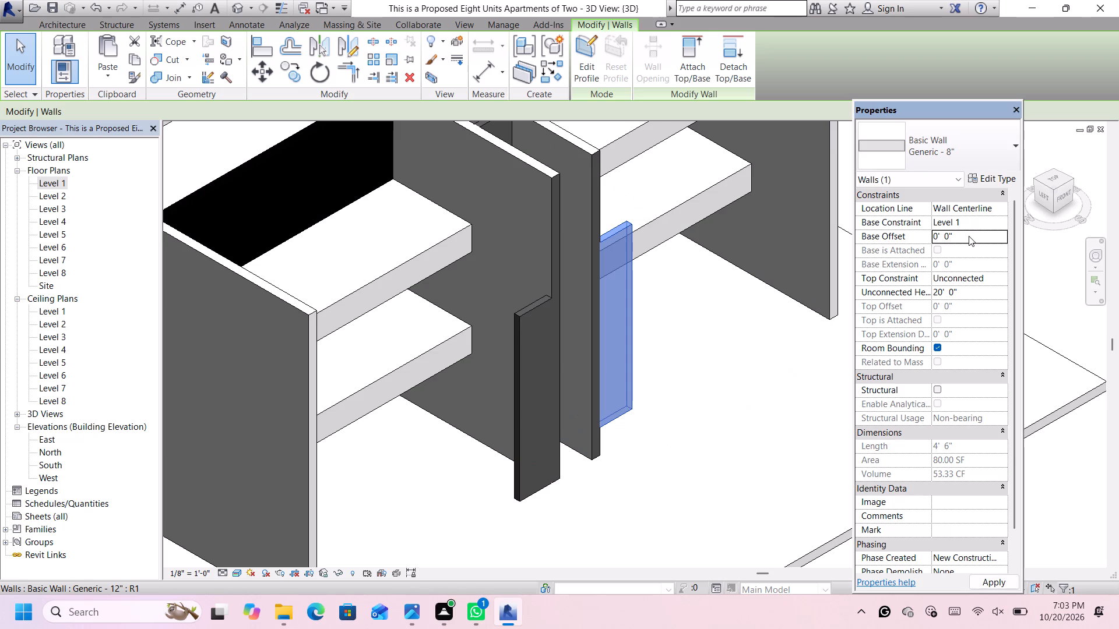
{"action": "key", "text": "Return"}
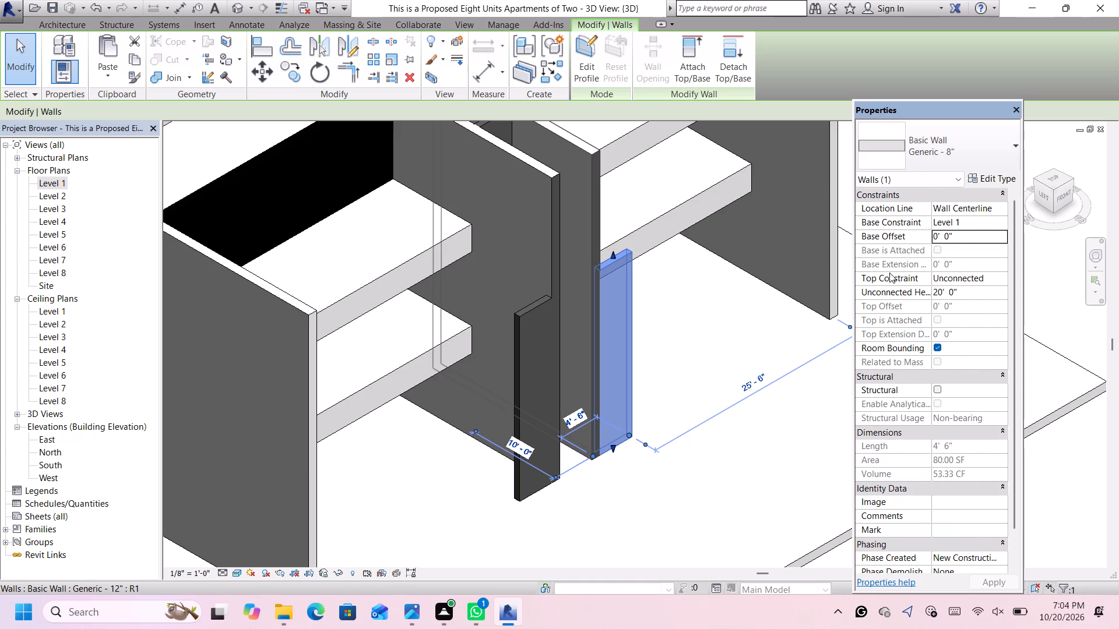
{"action": "scroll", "coordinate": [867, 281], "scroll_direction": "down", "scroll_amount": 2}
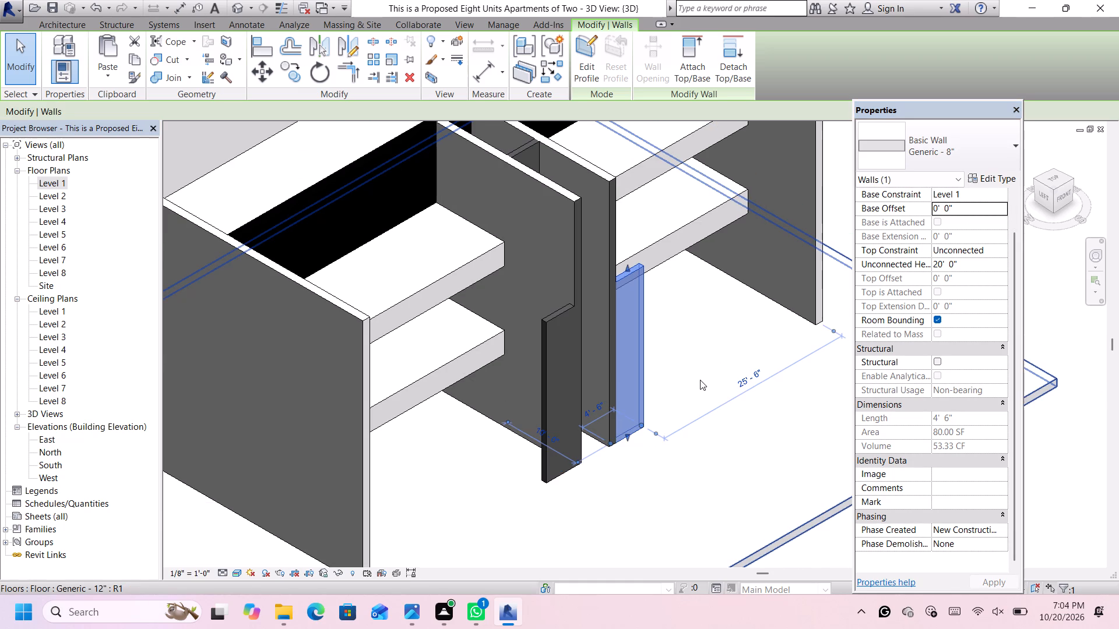
{"action": "scroll", "coordinate": [719, 366], "scroll_direction": "down", "scroll_amount": 2}
{"action": "scroll", "coordinate": [777, 379], "scroll_direction": "up", "scroll_amount": 2}
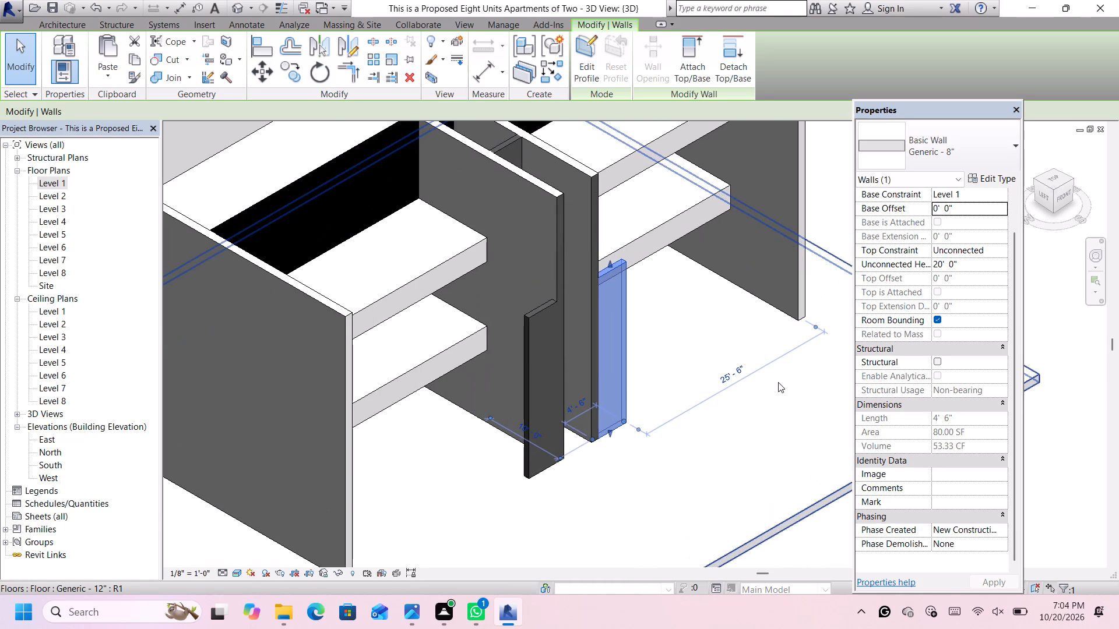
{"action": "left_click_drag", "start_coordinate": [805, 519], "coordinate": [810, 523]}
{"action": "left_click", "coordinate": [825, 533]}
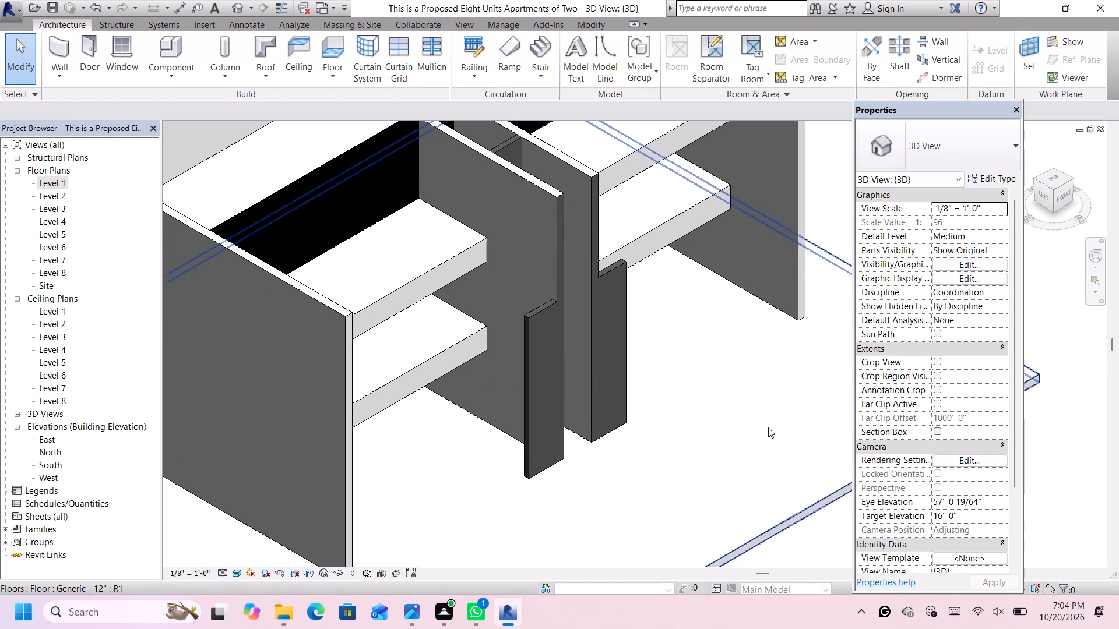
Examine the short front walls, central walls and floors from the front-left and front-right corners of the building.
{"action": "scroll", "coordinate": [765, 414], "scroll_direction": "down", "scroll_amount": 1}
{"action": "left_click", "coordinate": [794, 518]}
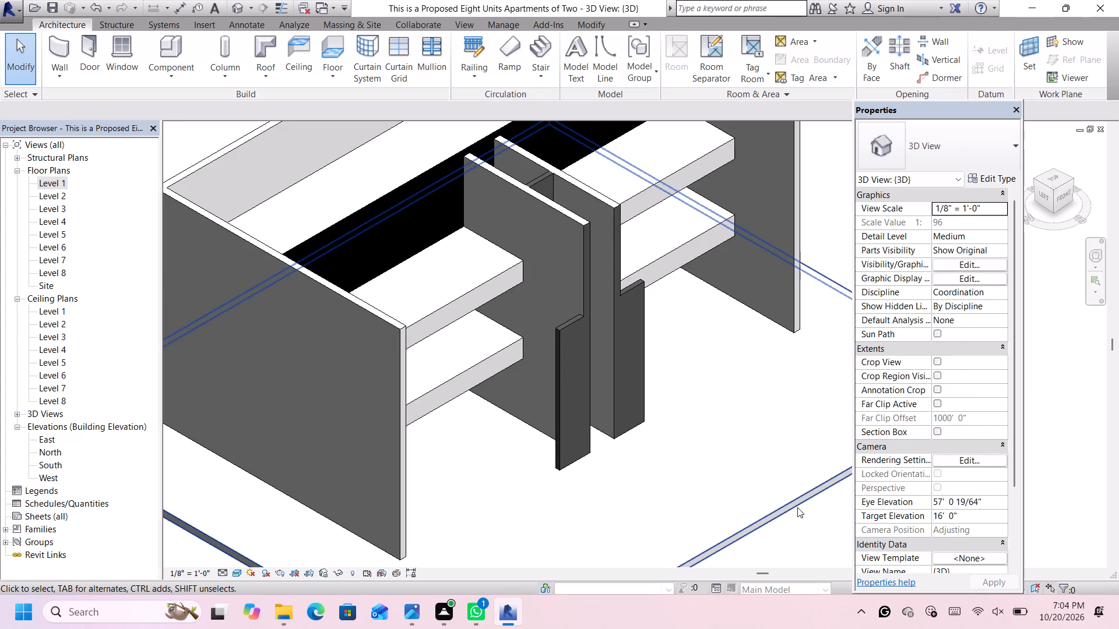
{"action": "left_click", "coordinate": [829, 233]}
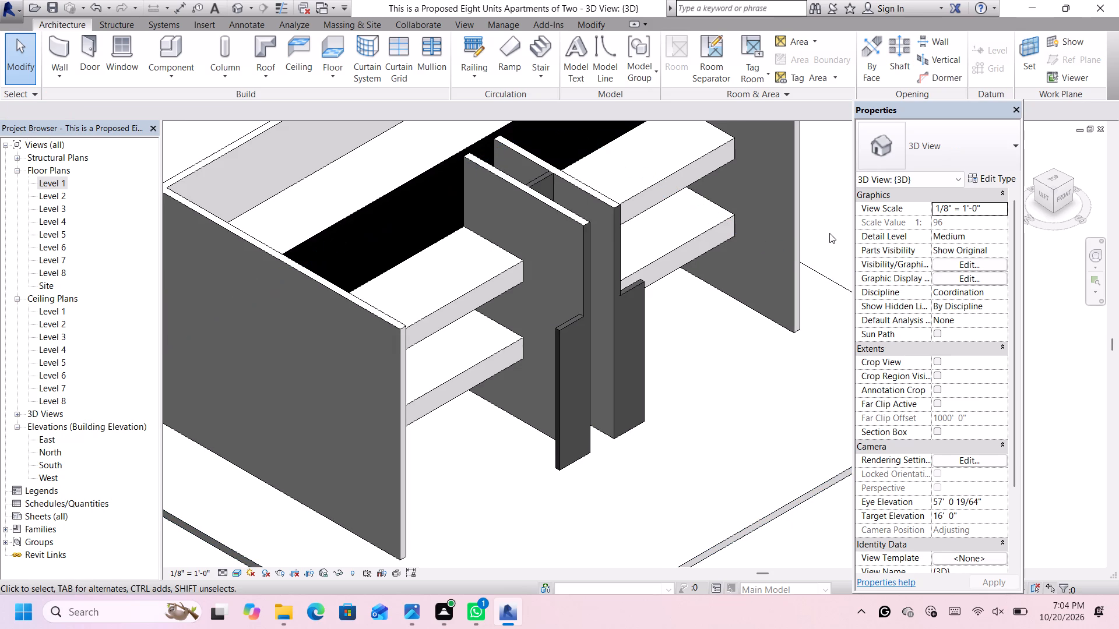
{"action": "scroll", "coordinate": [797, 365], "scroll_direction": "up", "scroll_amount": 2}
{"action": "scroll", "coordinate": [844, 474], "scroll_direction": "down", "scroll_amount": 7}
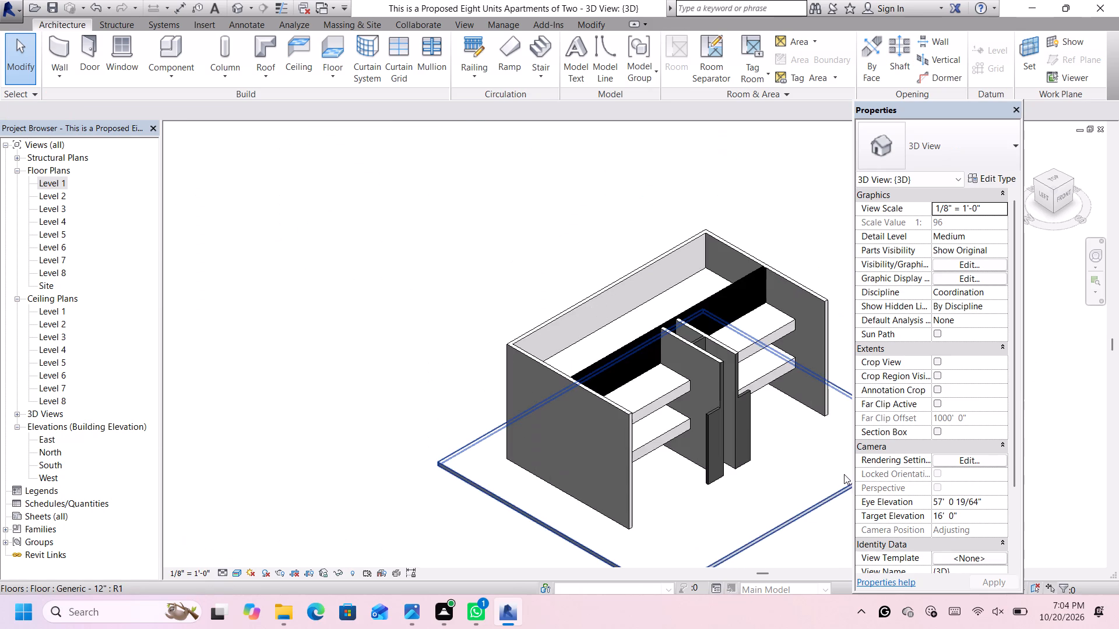
{"action": "scroll", "coordinate": [821, 396], "scroll_direction": "up", "scroll_amount": 1}
{"action": "left_click", "coordinate": [811, 231]}
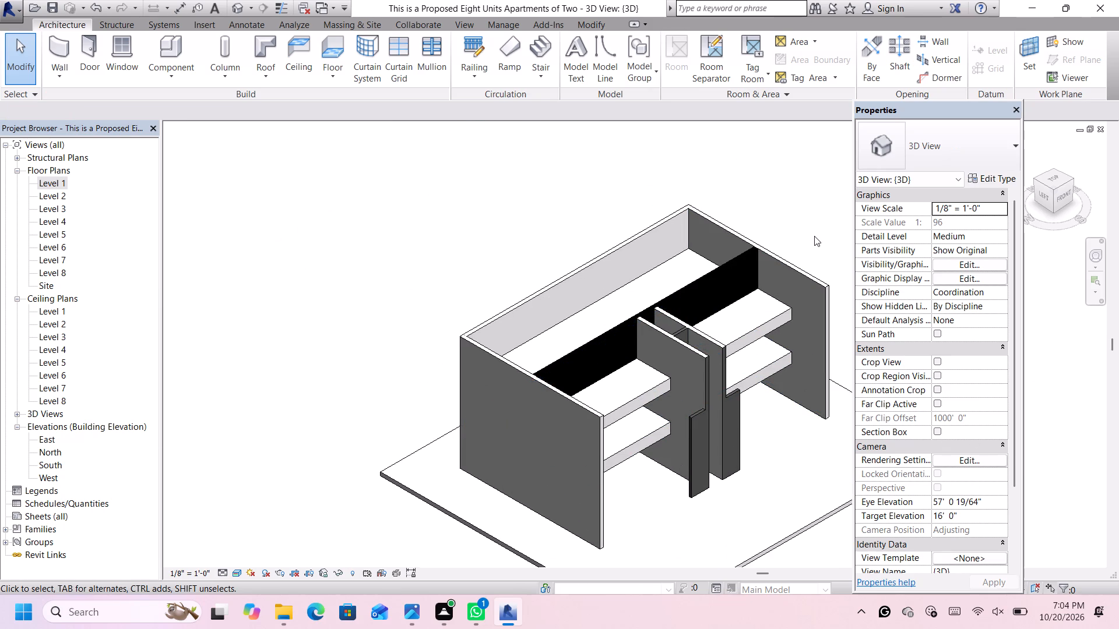
{"action": "scroll", "coordinate": [814, 259], "scroll_direction": "up", "scroll_amount": 6}
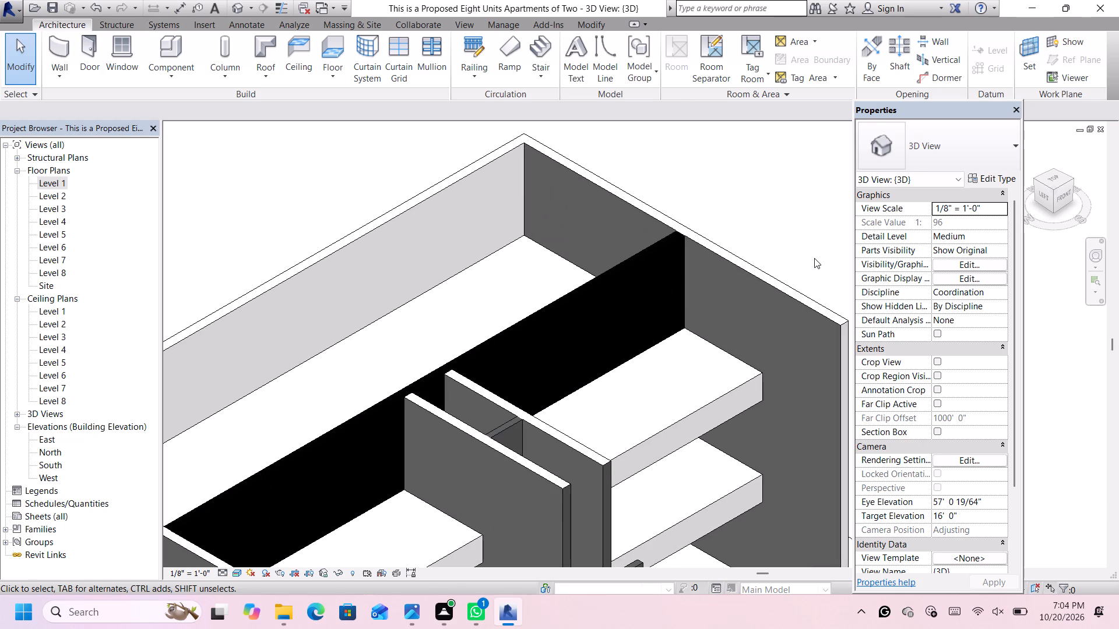
{"action": "scroll", "coordinate": [948, 209], "scroll_direction": "down", "scroll_amount": 5}
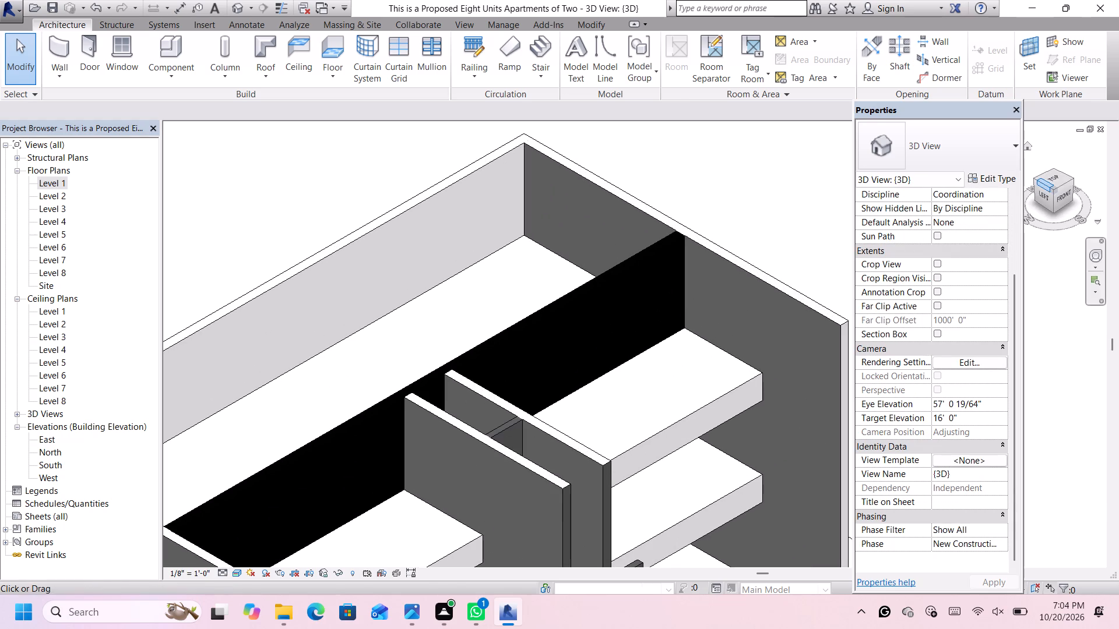
{"action": "left_click", "coordinate": [1054, 191]}
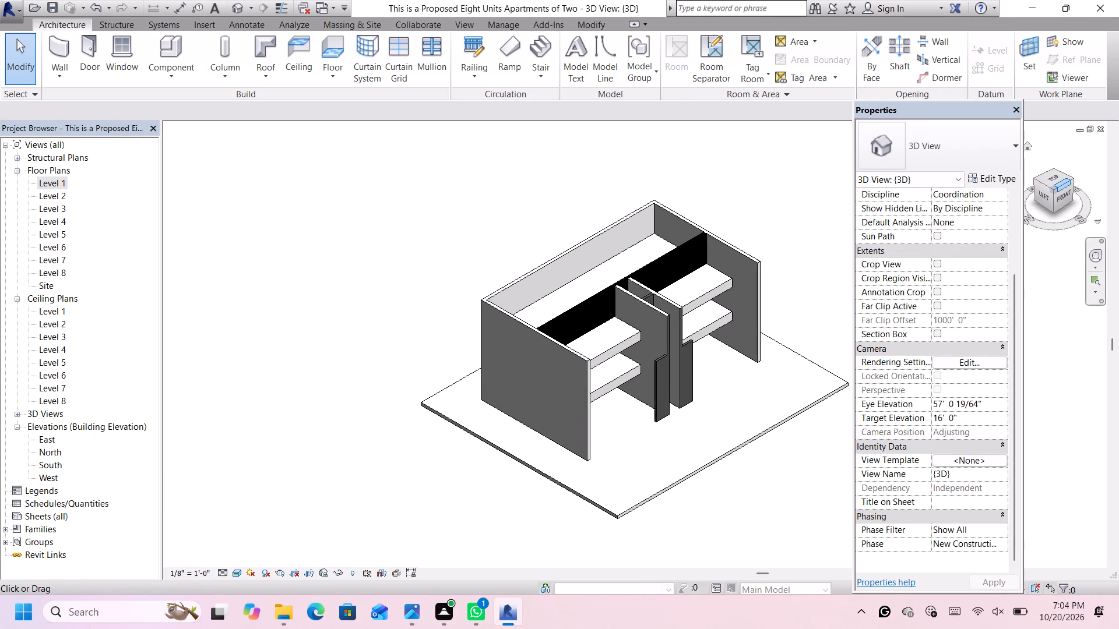
{"action": "left_click", "coordinate": [1072, 179]}
{"action": "scroll", "coordinate": [678, 337], "scroll_direction": "up", "scroll_amount": 1}
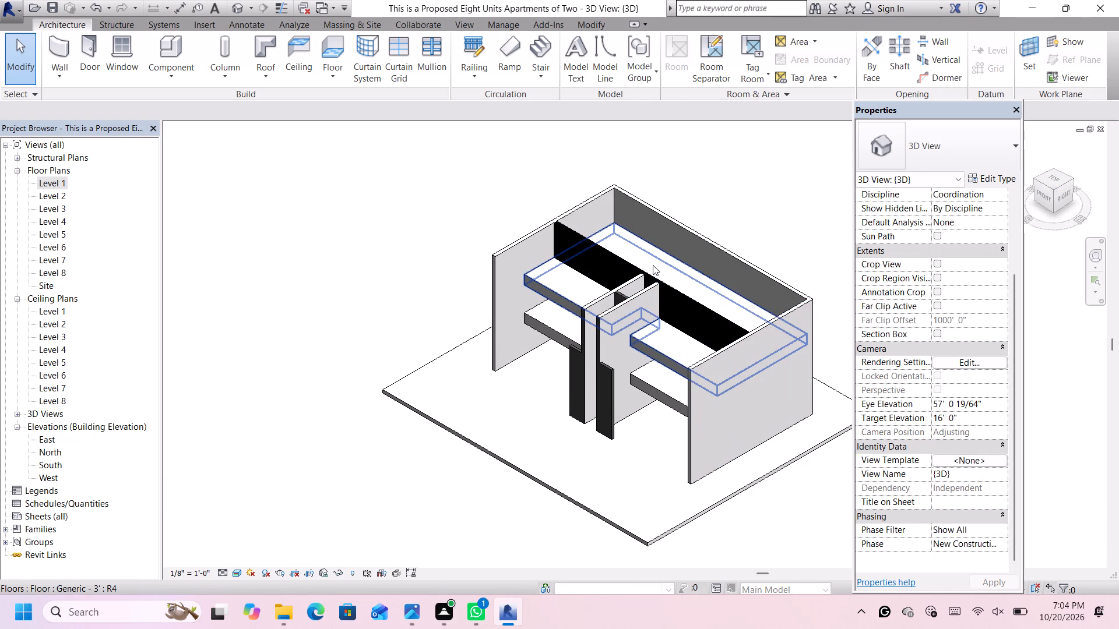
{"action": "key", "text": "less"}
{"action": "key", "text": "Escape"}
{"action": "key", "text": "Escape"}
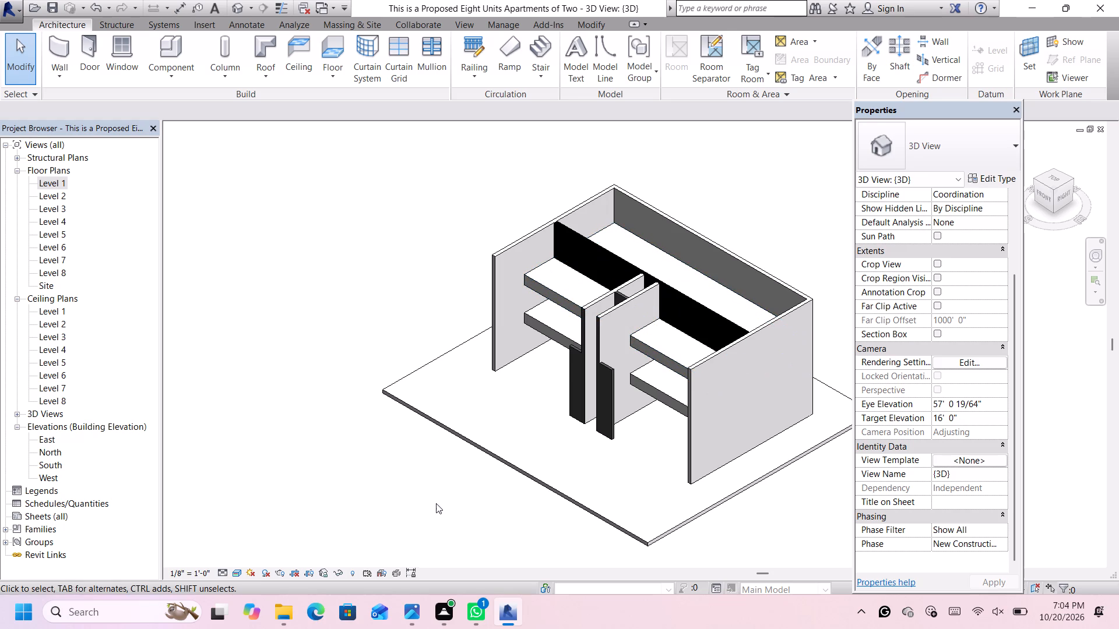
{"action": "left_click", "coordinate": [436, 503]}
{"action": "scroll", "coordinate": [454, 482], "scroll_direction": "up", "scroll_amount": 2}
{"action": "key", "text": "Escape"}
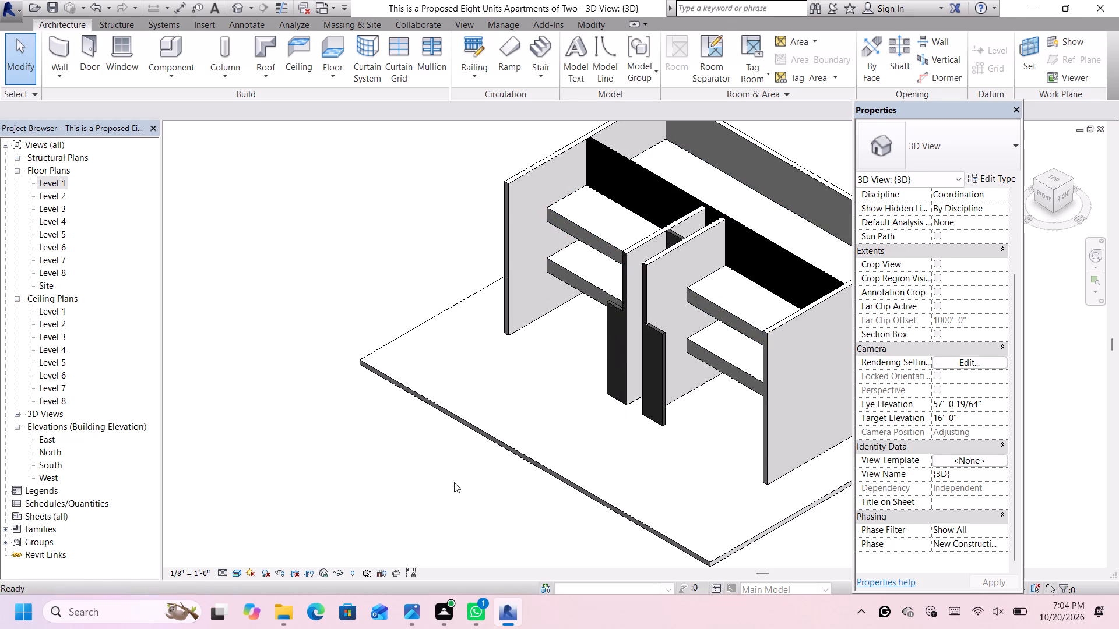
{"action": "key", "text": "Escape"}
{"action": "scroll", "coordinate": [456, 480], "scroll_direction": "down", "scroll_amount": 4}
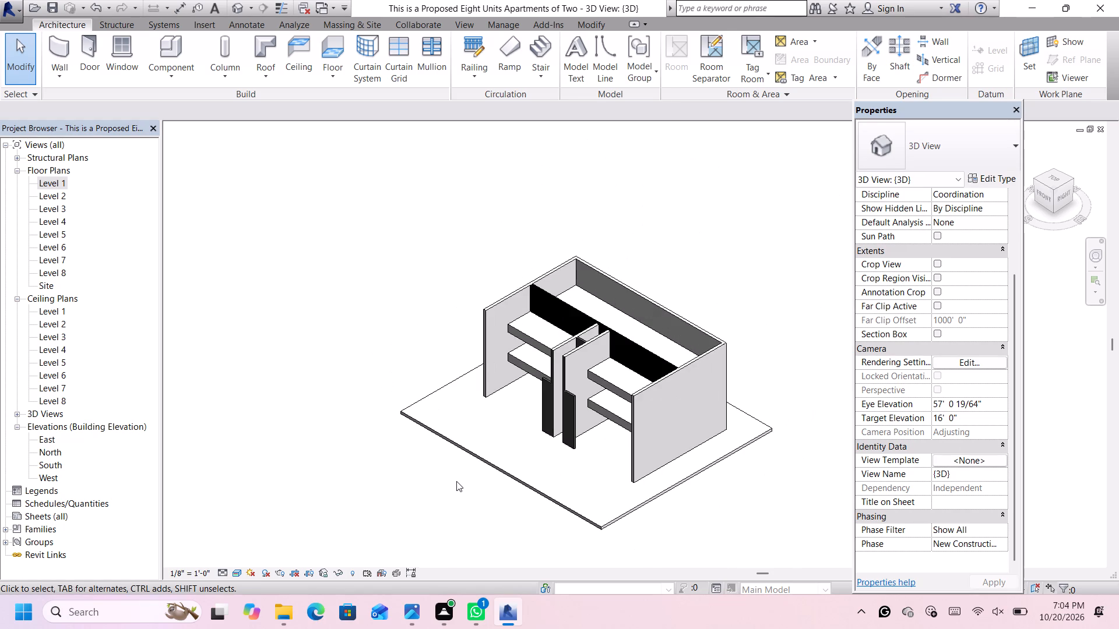
{"action": "scroll", "coordinate": [456, 480], "scroll_direction": "up", "scroll_amount": 4}
{"action": "scroll", "coordinate": [462, 478], "scroll_direction": "down", "scroll_amount": 5}
{"action": "scroll", "coordinate": [495, 457], "scroll_direction": "up", "scroll_amount": 1}
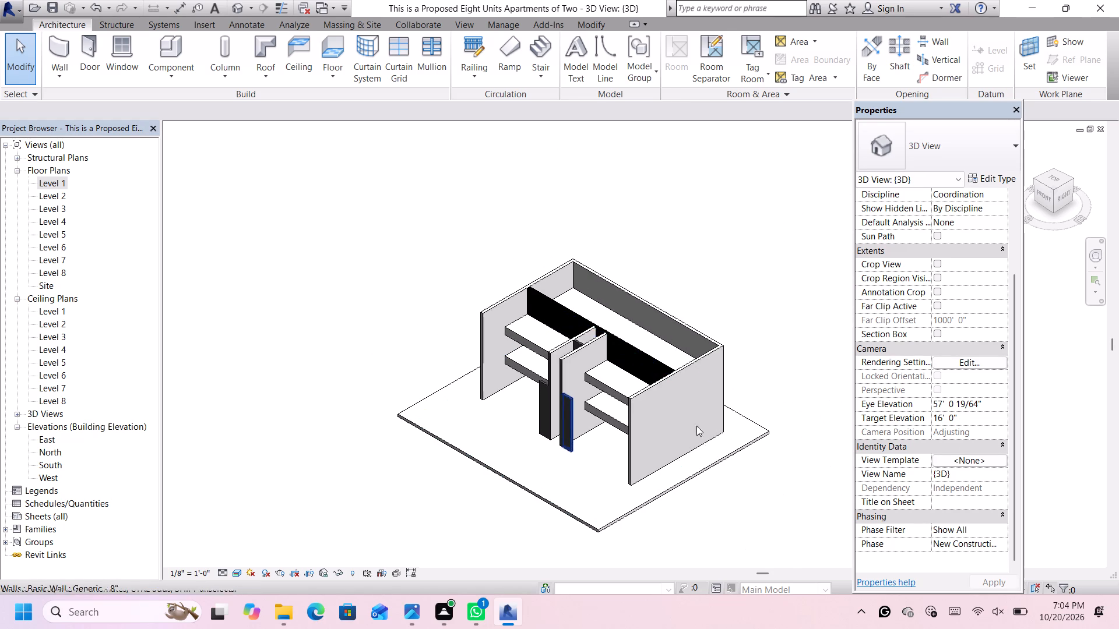
From the front view, nudge the right central wall toward the right outer wall so it sits 29'-6" from it.
{"action": "left_click", "coordinate": [1047, 199]}
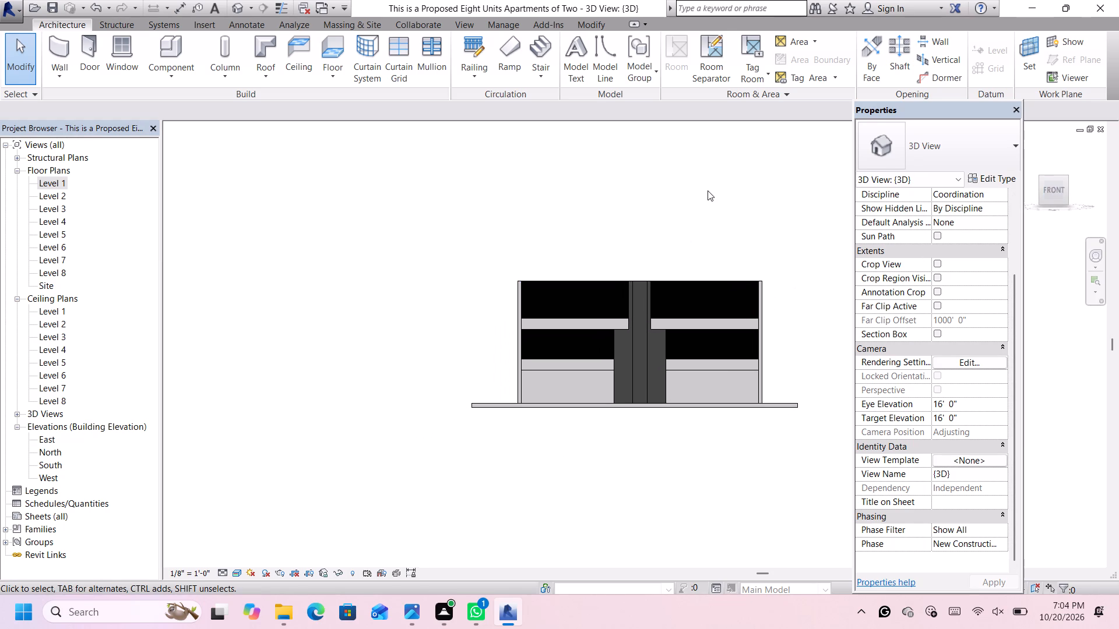
{"action": "scroll", "coordinate": [667, 249], "scroll_direction": "up", "scroll_amount": 4}
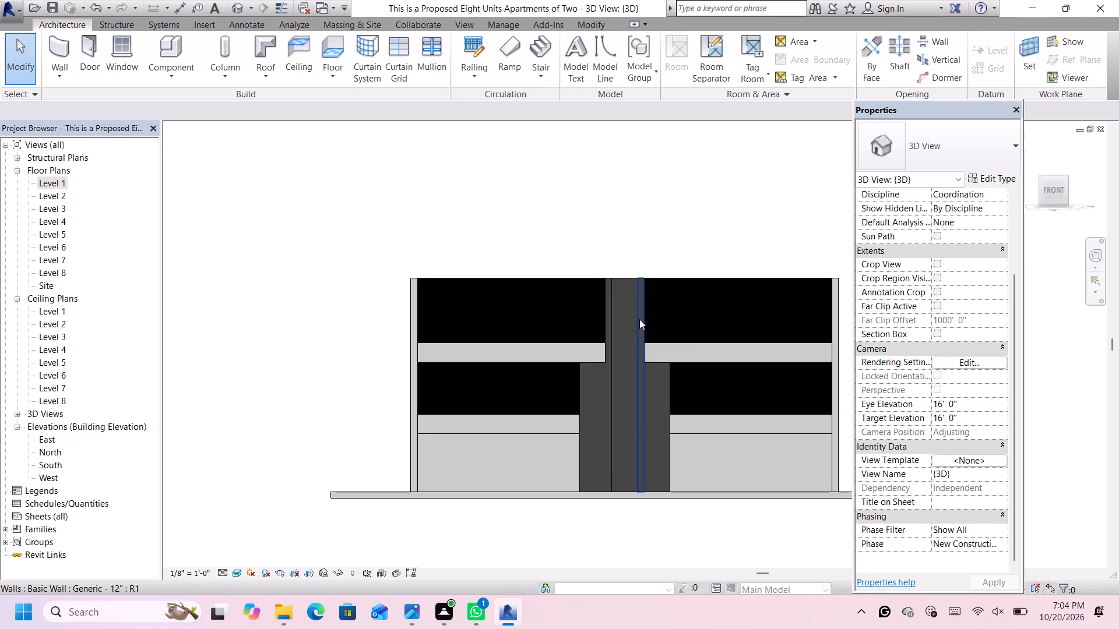
{"action": "left_click", "coordinate": [639, 319]}
{"action": "key", "text": "Right"}
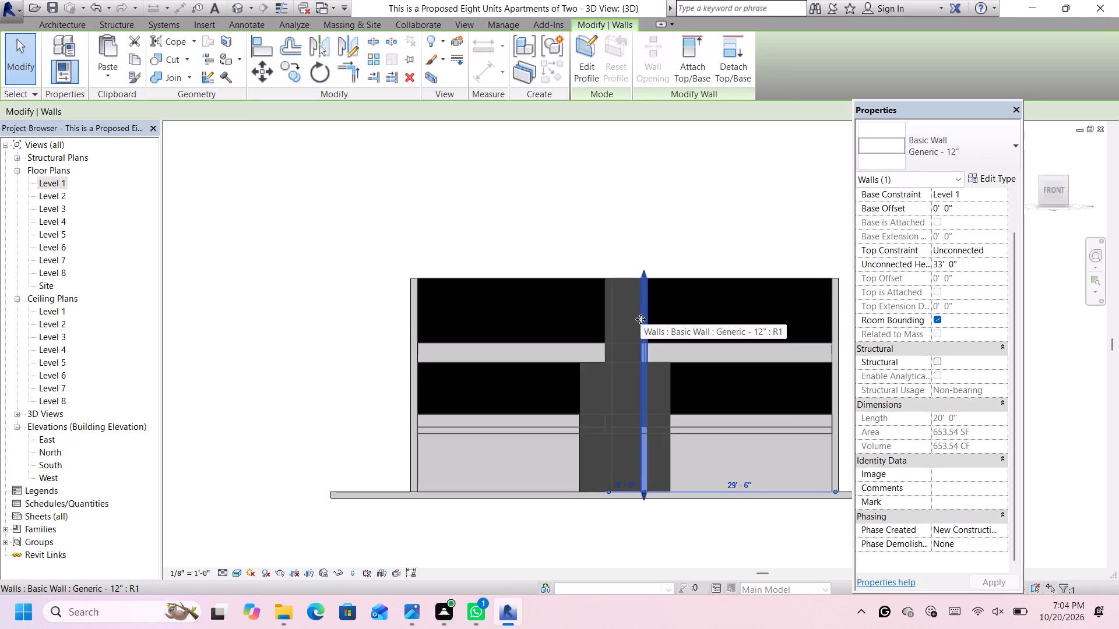
Nudge the left central wall toward the left outer wall so it sits 29'-6" from it.
{"action": "left_click", "coordinate": [608, 325]}
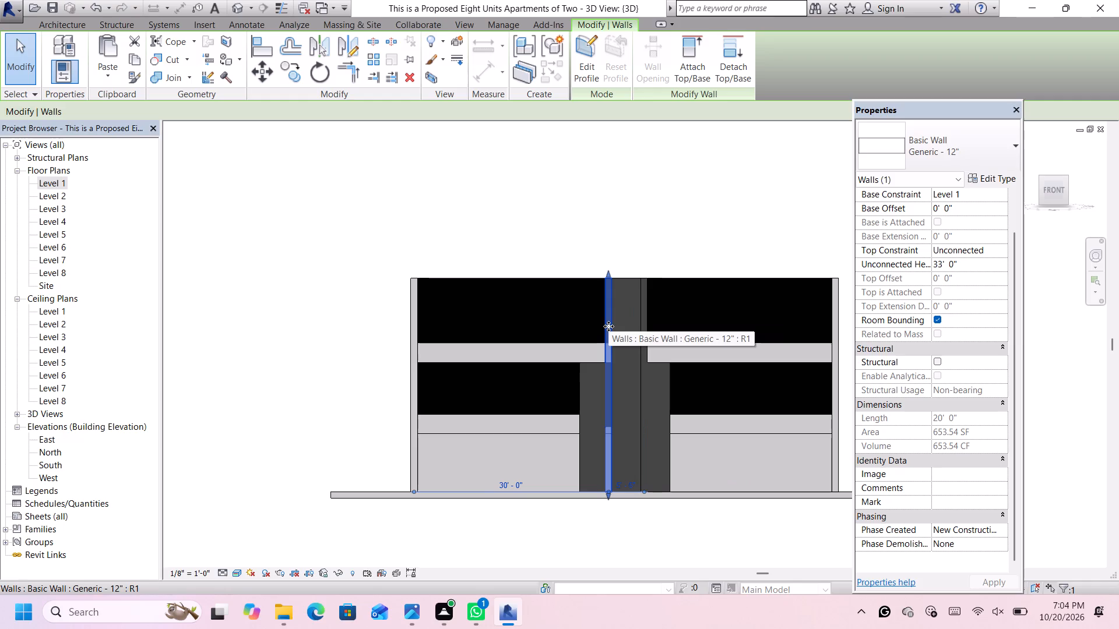
{"action": "key", "text": "Left"}
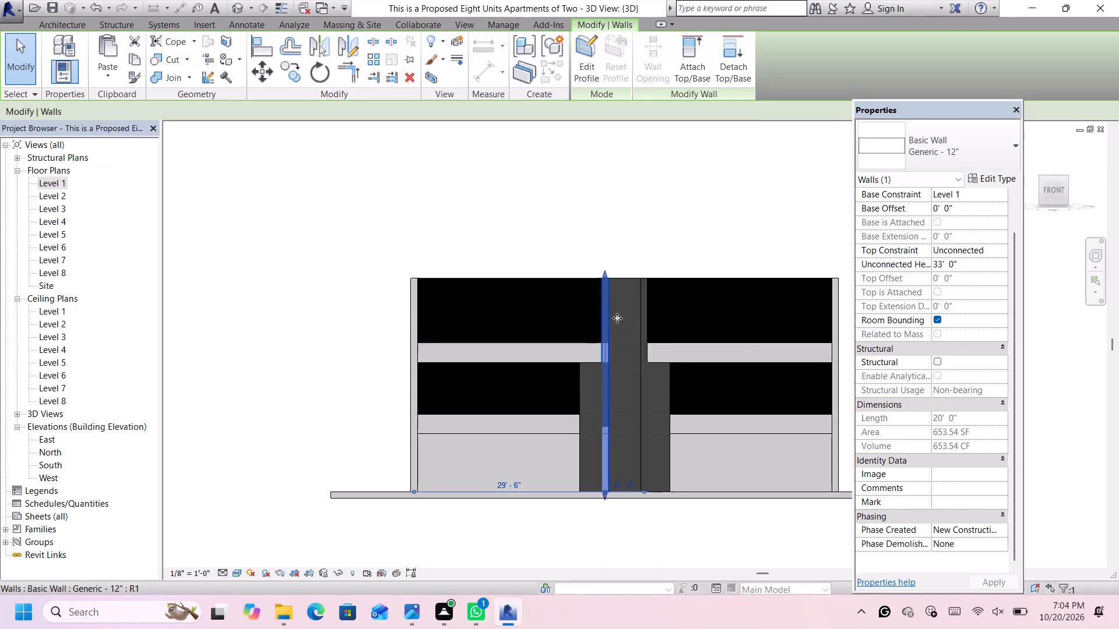
{"action": "left_click", "coordinate": [688, 250]}
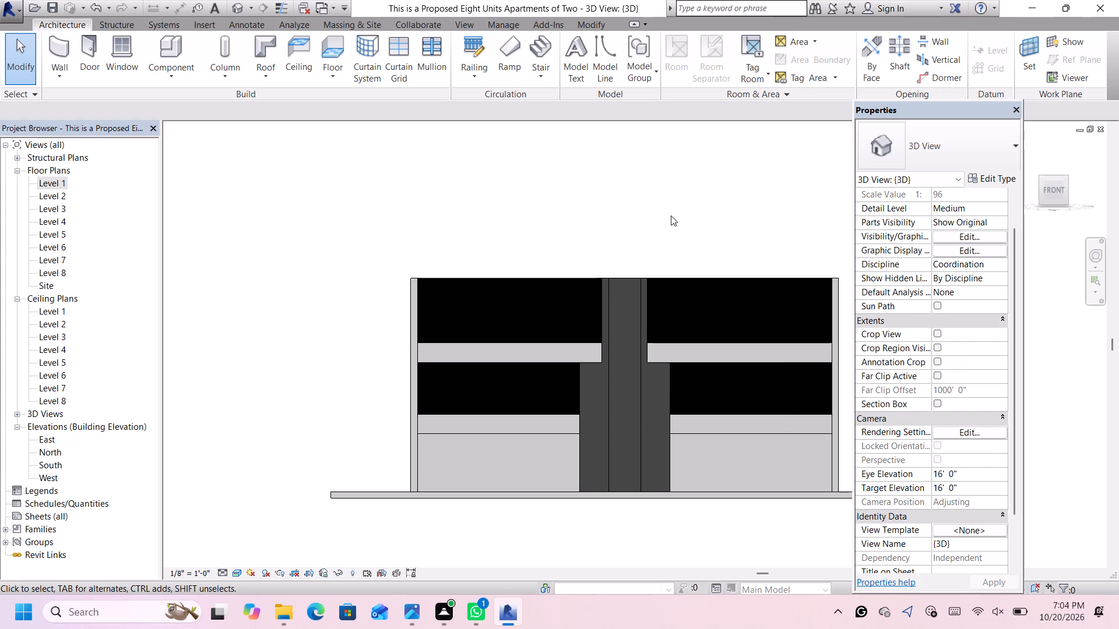
Examine the central walls' new spacing in the 3D view from the front, a front corner and the top.
{"action": "scroll", "coordinate": [671, 215], "scroll_direction": "up", "scroll_amount": 1}
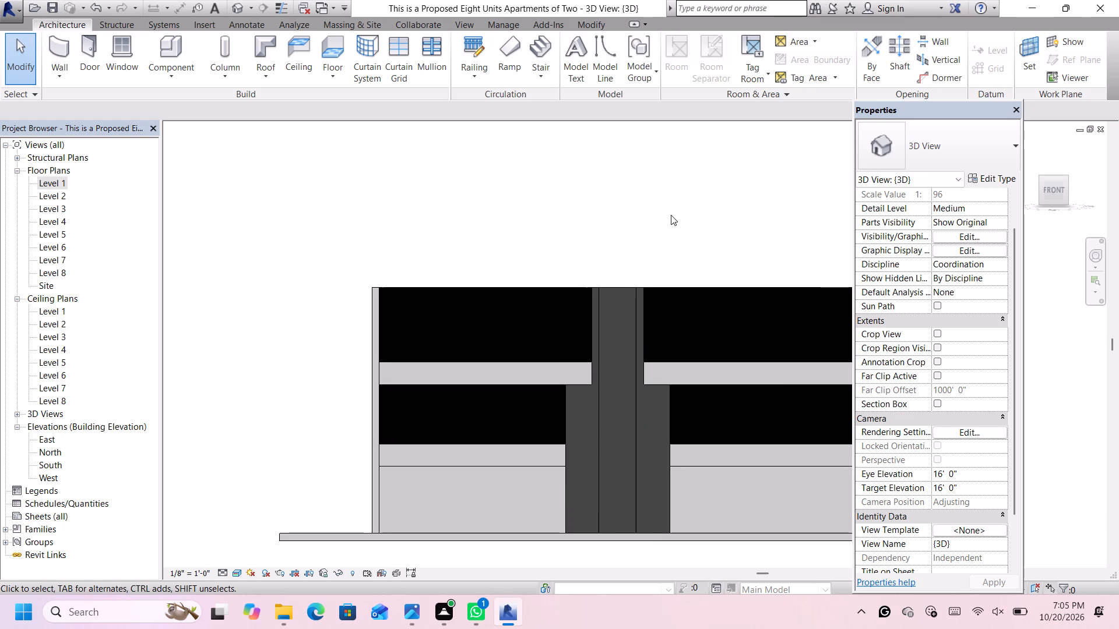
{"action": "scroll", "coordinate": [668, 221], "scroll_direction": "down", "scroll_amount": 7}
{"action": "scroll", "coordinate": [771, 225], "scroll_direction": "up", "scroll_amount": 4}
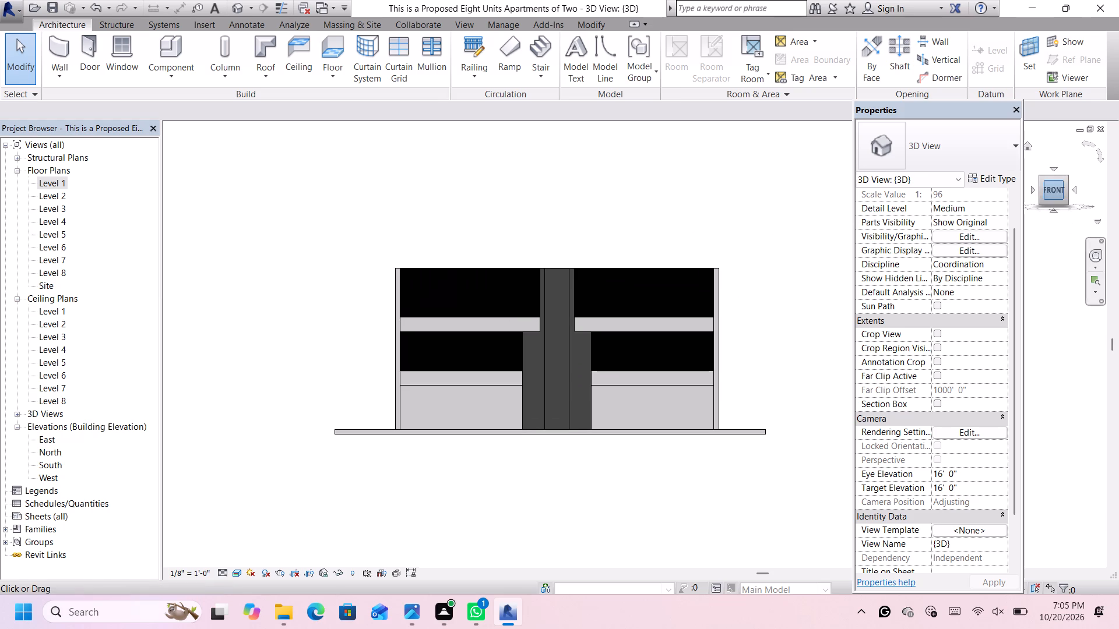
{"action": "left_click", "coordinate": [1041, 176]}
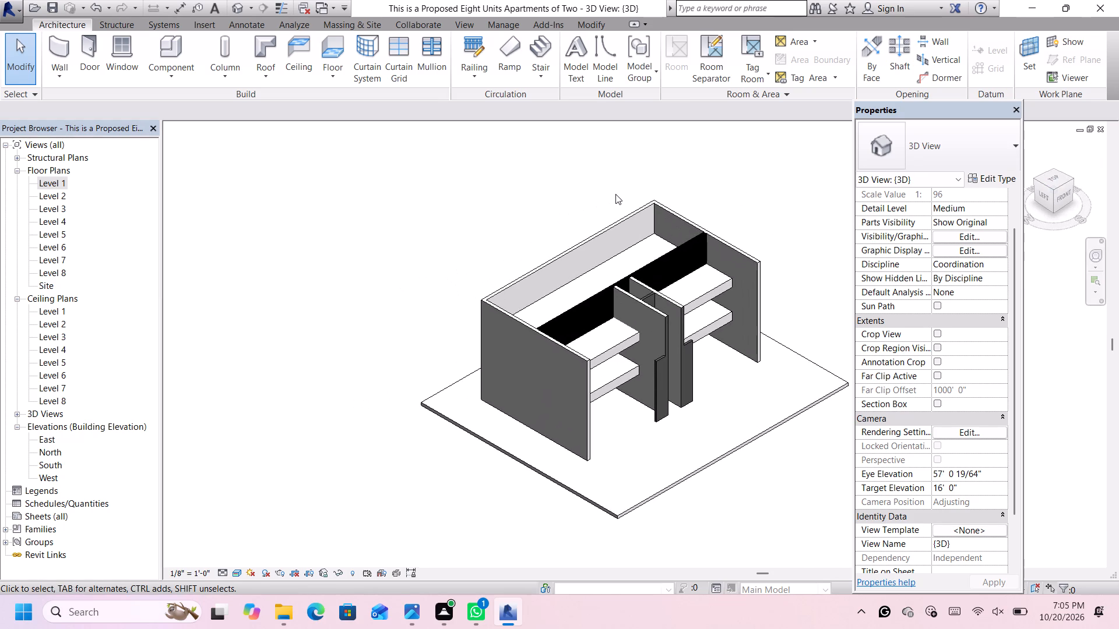
{"action": "scroll", "coordinate": [616, 196], "scroll_direction": "up", "scroll_amount": 1}
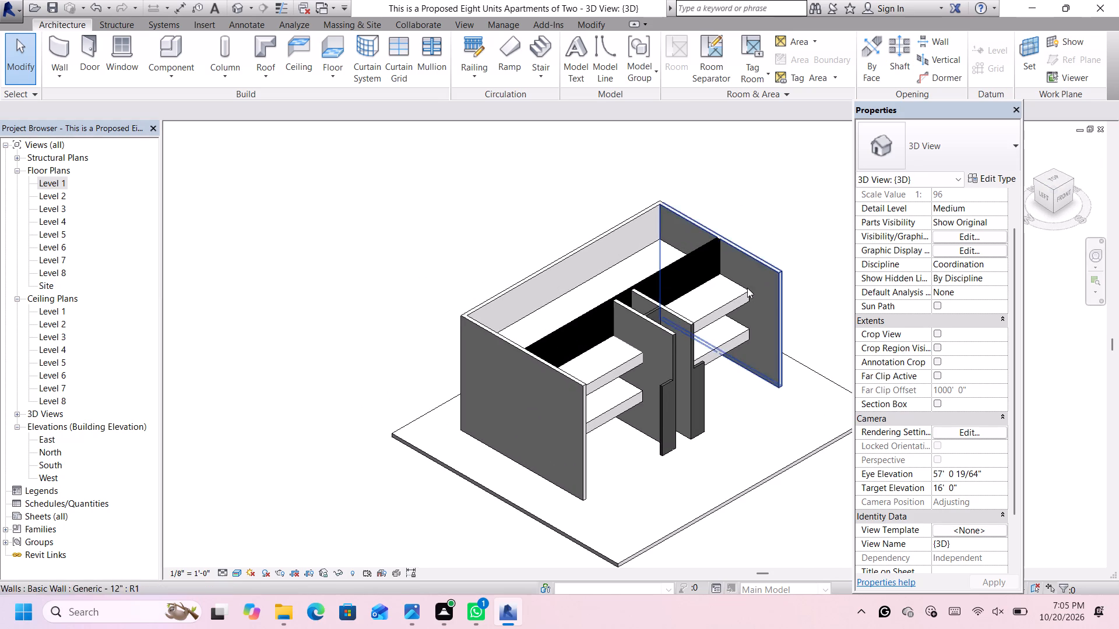
{"action": "left_click", "coordinate": [1056, 175]}
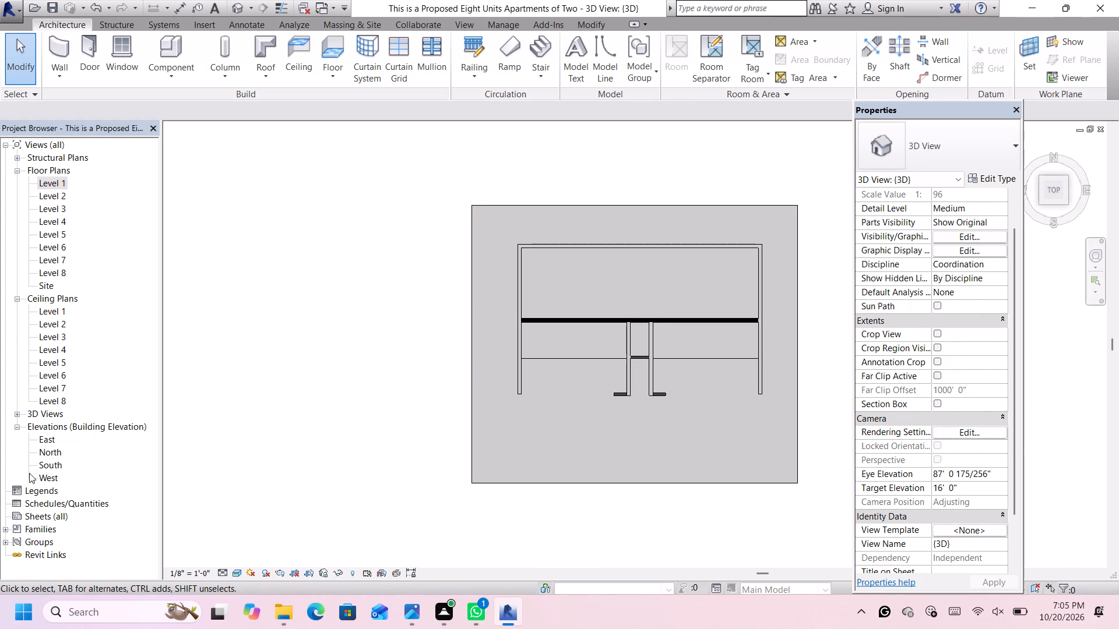
Open the South elevation and examine the walls and floors against the level lines.
{"action": "double_click", "coordinate": [43, 462]}
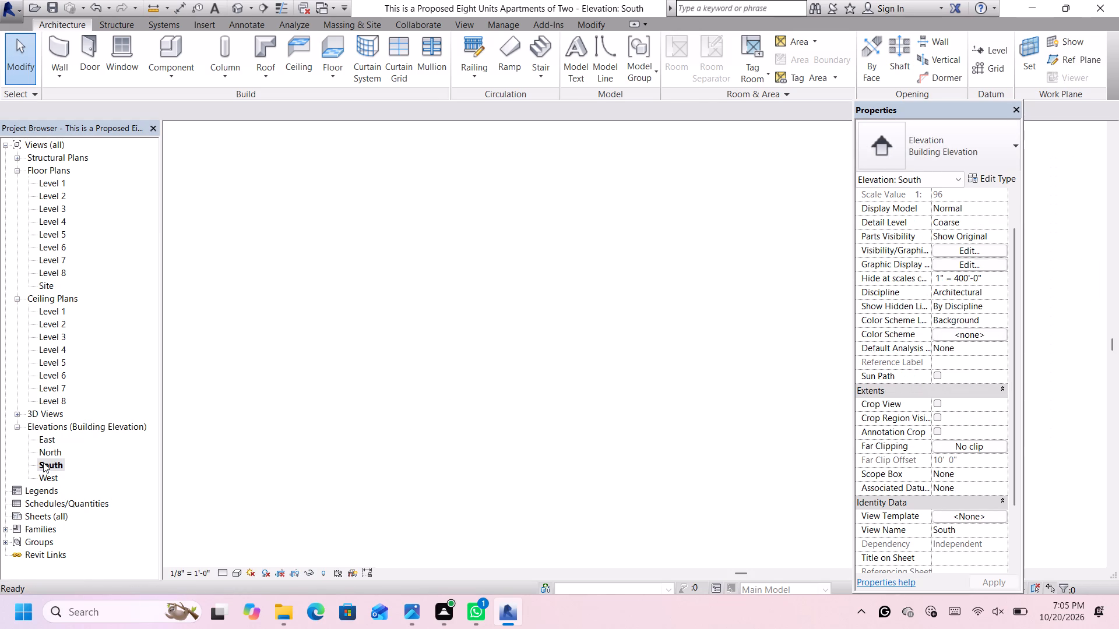
{"action": "scroll", "coordinate": [438, 408], "scroll_direction": "down", "scroll_amount": 3}
{"action": "scroll", "coordinate": [543, 378], "scroll_direction": "up", "scroll_amount": 4}
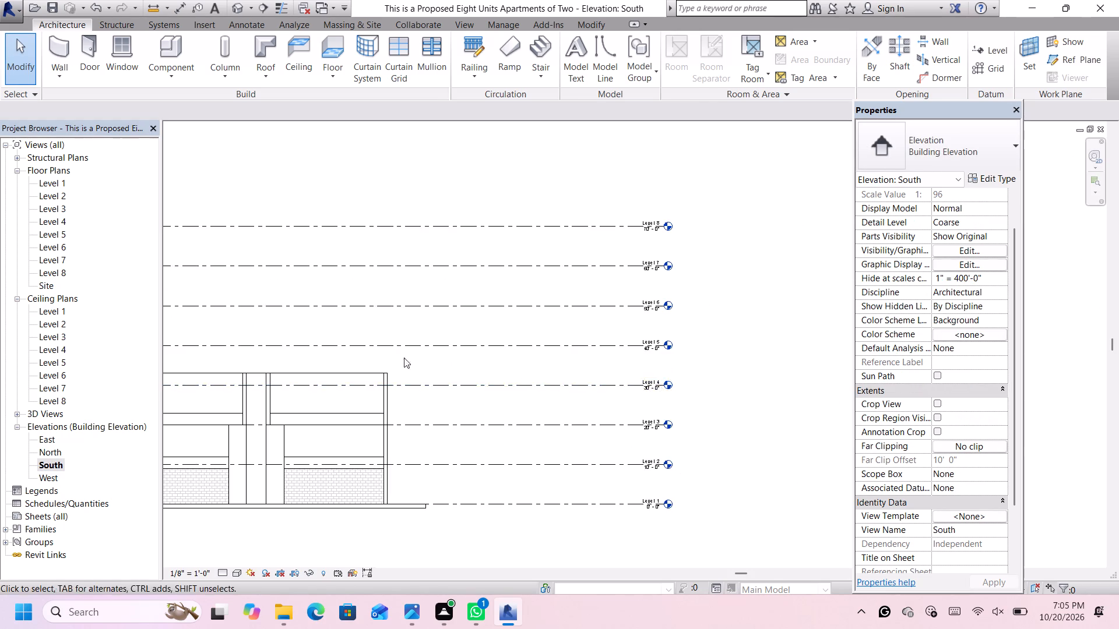
{"action": "scroll", "coordinate": [365, 352], "scroll_direction": "up", "scroll_amount": 2}
{"action": "scroll", "coordinate": [390, 369], "scroll_direction": "down", "scroll_amount": 2}
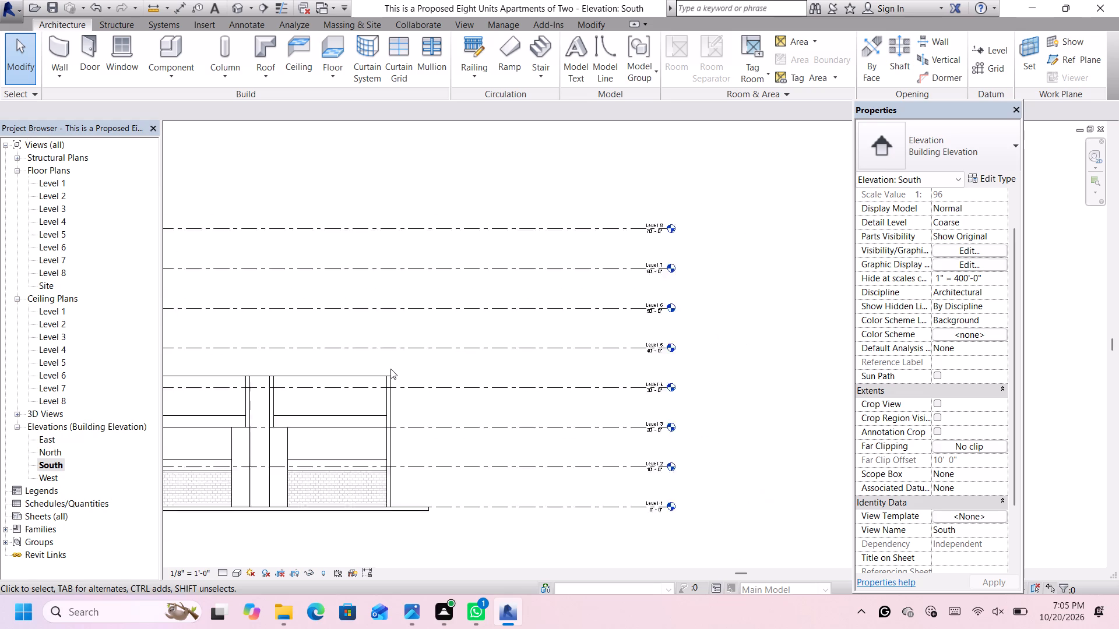
{"action": "scroll", "coordinate": [390, 369], "scroll_direction": "down", "scroll_amount": 2}
{"action": "scroll", "coordinate": [203, 368], "scroll_direction": "up", "scroll_amount": 2}
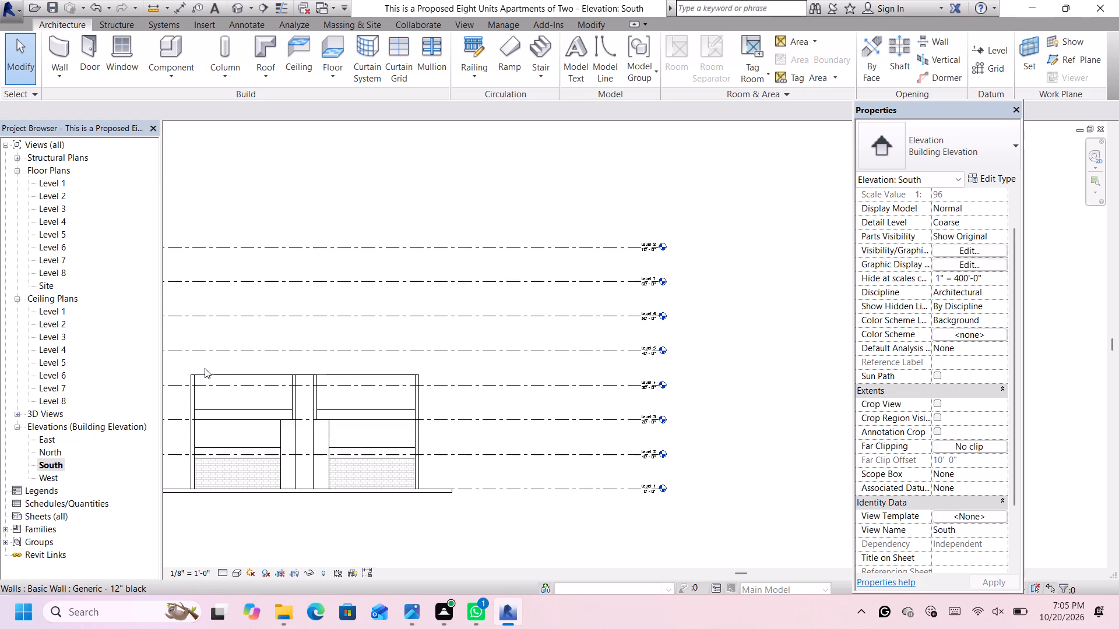
{"action": "scroll", "coordinate": [205, 368], "scroll_direction": "up", "scroll_amount": 3}
{"action": "scroll", "coordinate": [279, 374], "scroll_direction": "down", "scroll_amount": 2}
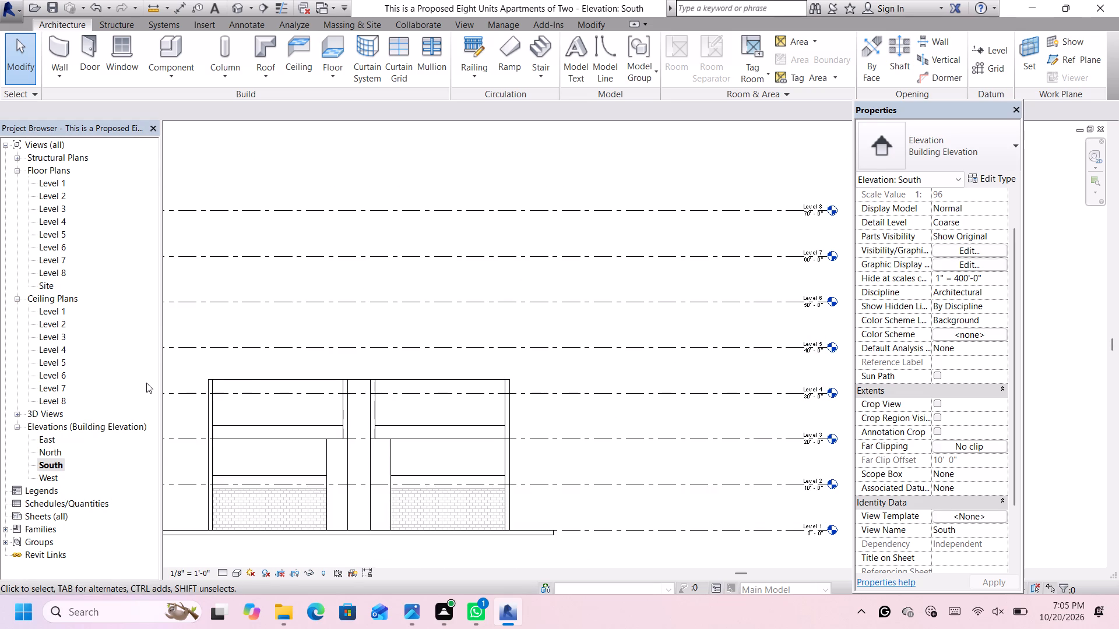
Open the Level 4 floor plan.
{"action": "double_click", "coordinate": [50, 222]}
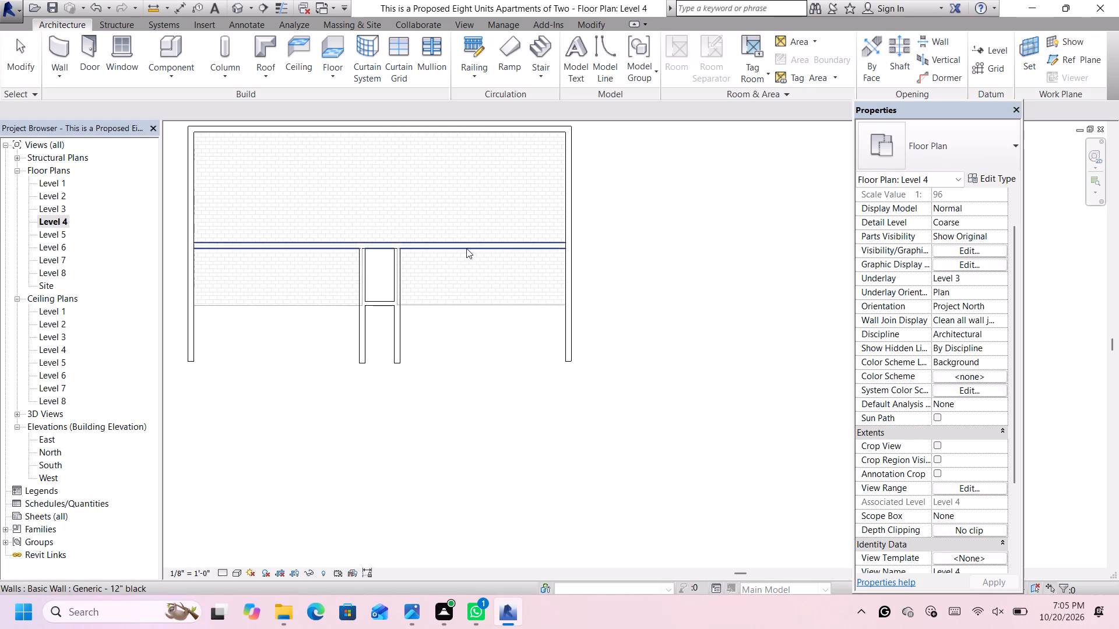
{"action": "scroll", "coordinate": [466, 248], "scroll_direction": "down", "scroll_amount": 3}
{"action": "scroll", "coordinate": [583, 238], "scroll_direction": "up", "scroll_amount": 2}
{"action": "scroll", "coordinate": [575, 197], "scroll_direction": "down", "scroll_amount": 2}
{"action": "scroll", "coordinate": [148, 186], "scroll_direction": "up", "scroll_amount": 3}
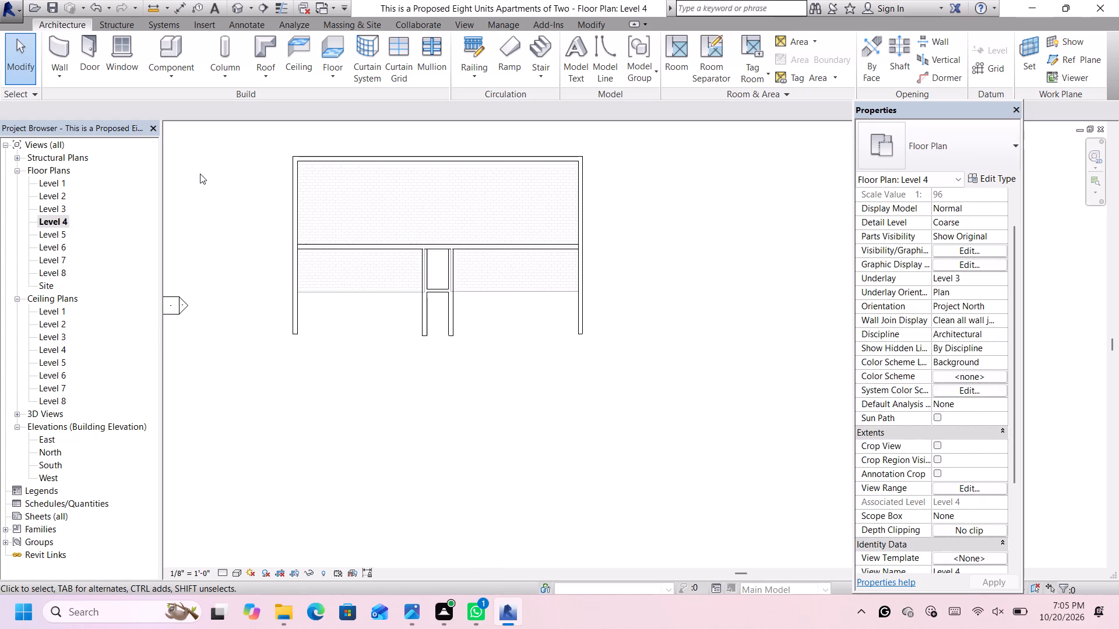
{"action": "scroll", "coordinate": [200, 174], "scroll_direction": "up", "scroll_amount": 1}
{"action": "scroll", "coordinate": [430, 144], "scroll_direction": "up", "scroll_amount": 1}
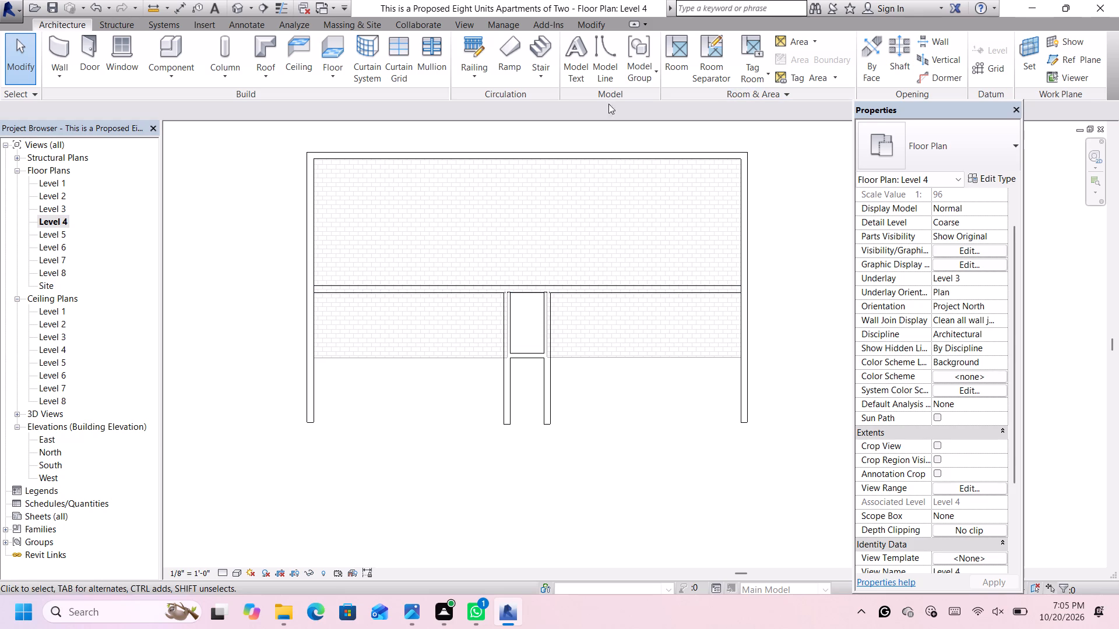
{"action": "scroll", "coordinate": [518, 132], "scroll_direction": "up", "scroll_amount": 1}
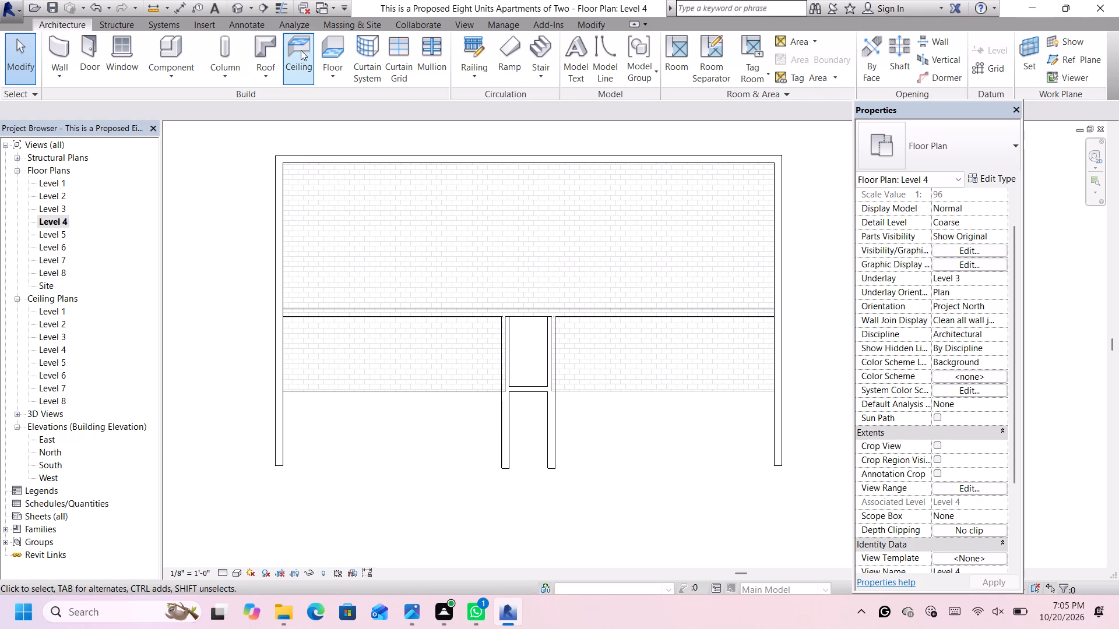
Start a Generic - 12" floor on Level 4 and sketch a rectangular boundary along the outer wall faces to the side walls' front ends.
{"action": "left_click", "coordinate": [330, 44]}
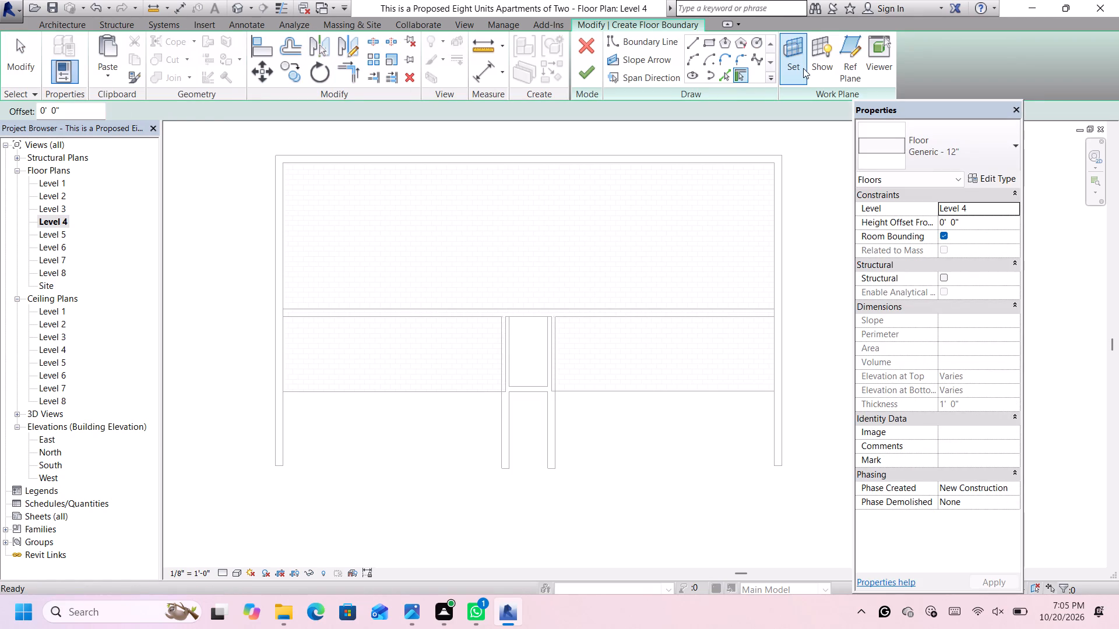
{"action": "left_click", "coordinate": [710, 44]}
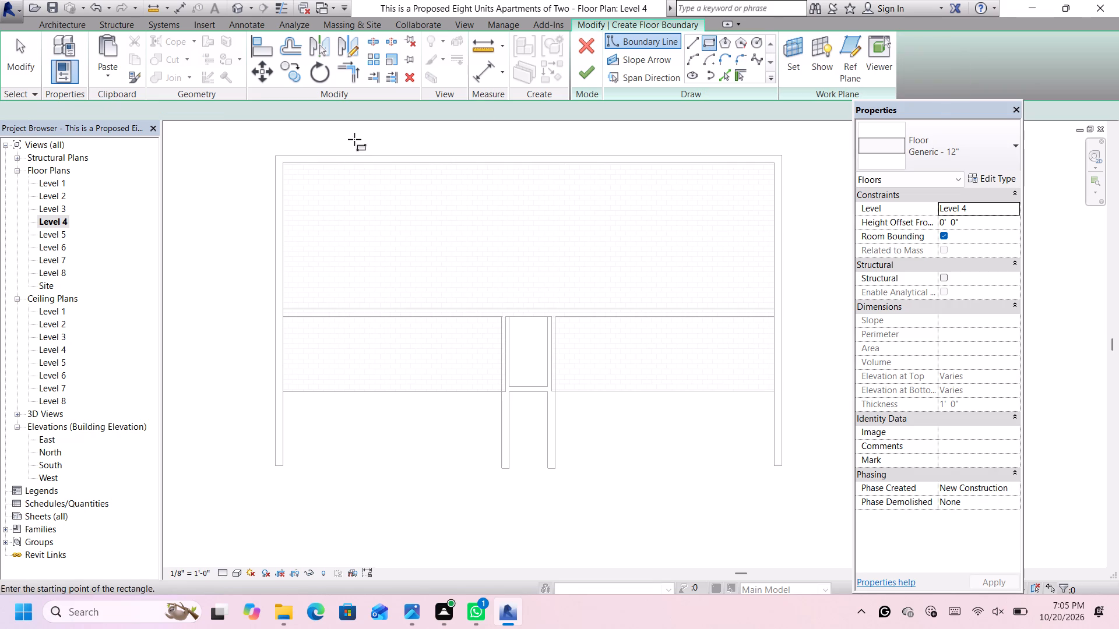
{"action": "scroll", "coordinate": [302, 155], "scroll_direction": "up", "scroll_amount": 1}
{"action": "scroll", "coordinate": [295, 156], "scroll_direction": "down", "scroll_amount": 1}
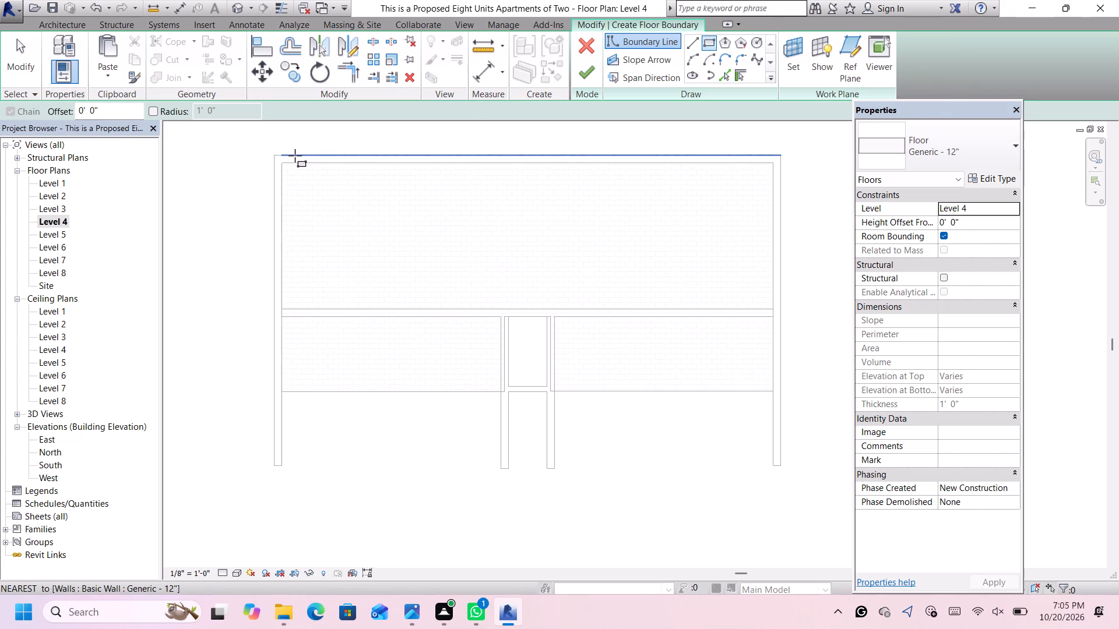
{"action": "scroll", "coordinate": [295, 156], "scroll_direction": "down", "scroll_amount": 1}
{"action": "scroll", "coordinate": [272, 151], "scroll_direction": "up", "scroll_amount": 1}
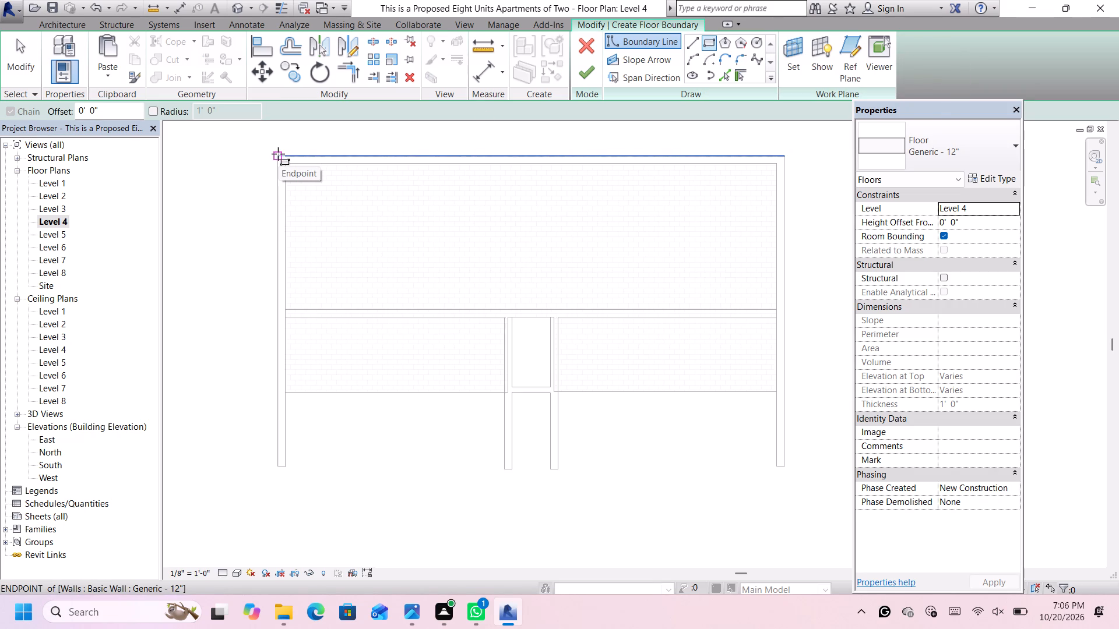
{"action": "left_click", "coordinate": [278, 154]}
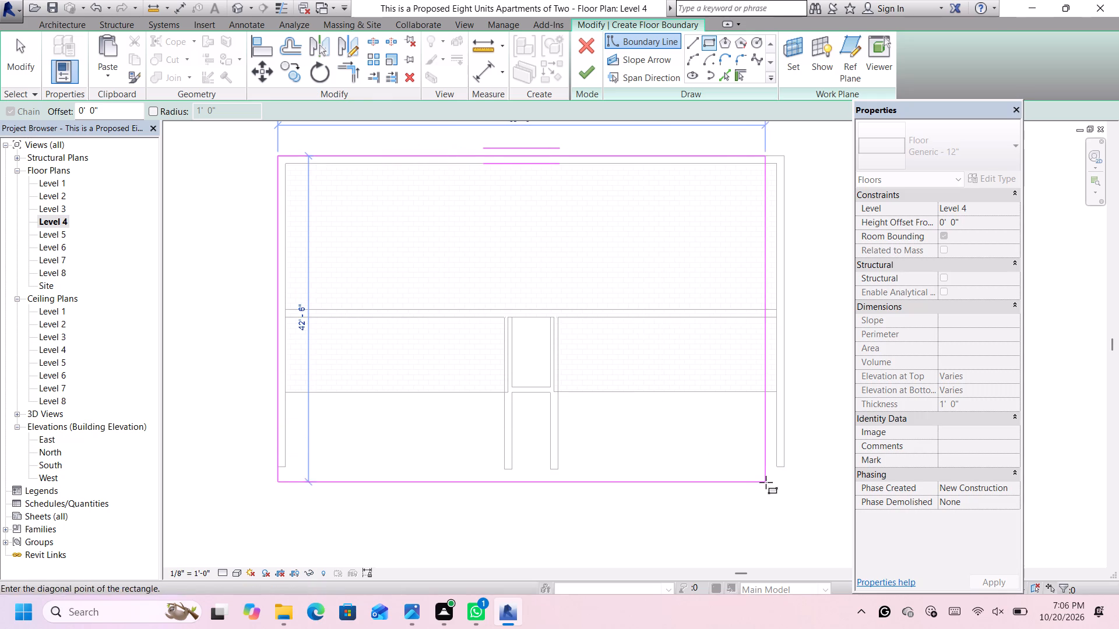
{"action": "scroll", "coordinate": [777, 472], "scroll_direction": "up", "scroll_amount": 1}
{"action": "left_click", "coordinate": [787, 466]}
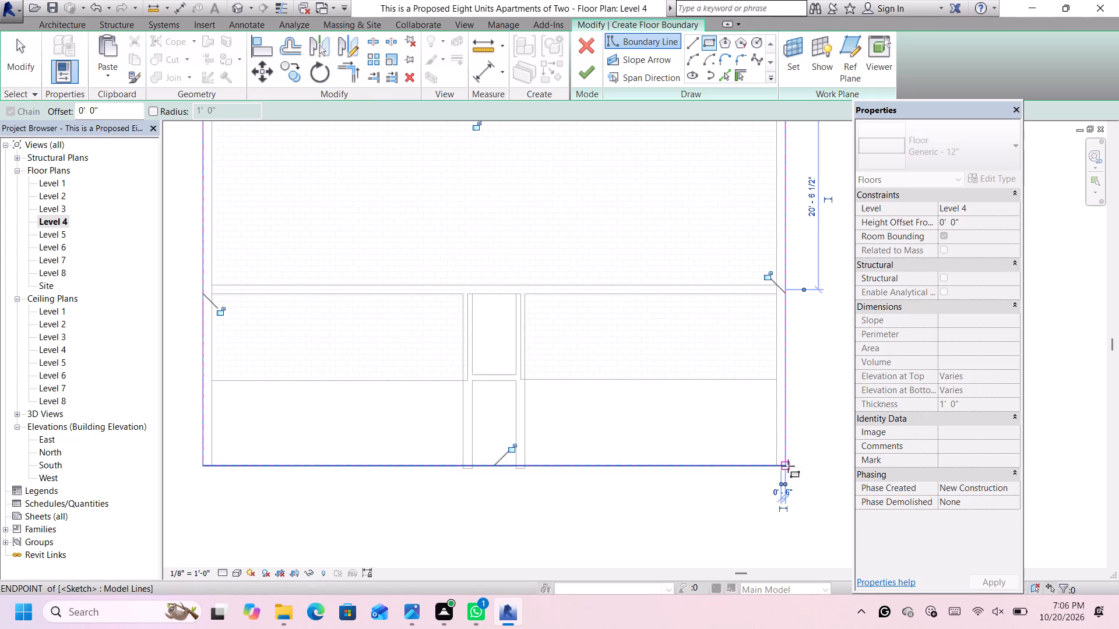
{"action": "scroll", "coordinate": [791, 451], "scroll_direction": "down", "scroll_amount": 6}
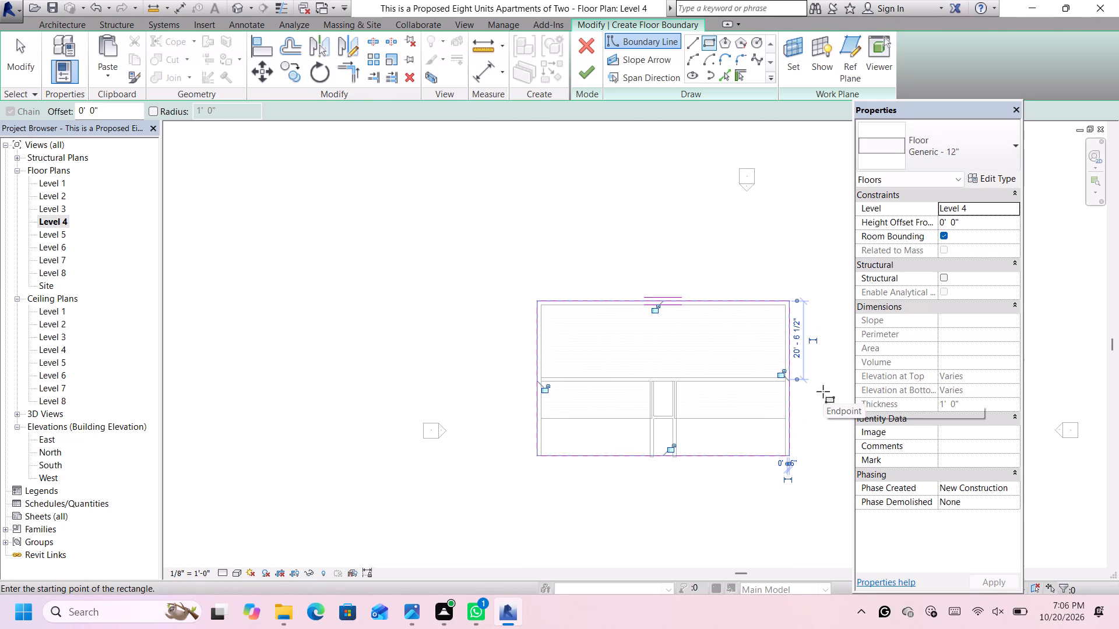
{"action": "key", "text": "space"}
{"action": "key", "text": "Escape"}
{"action": "key", "text": "Escape"}
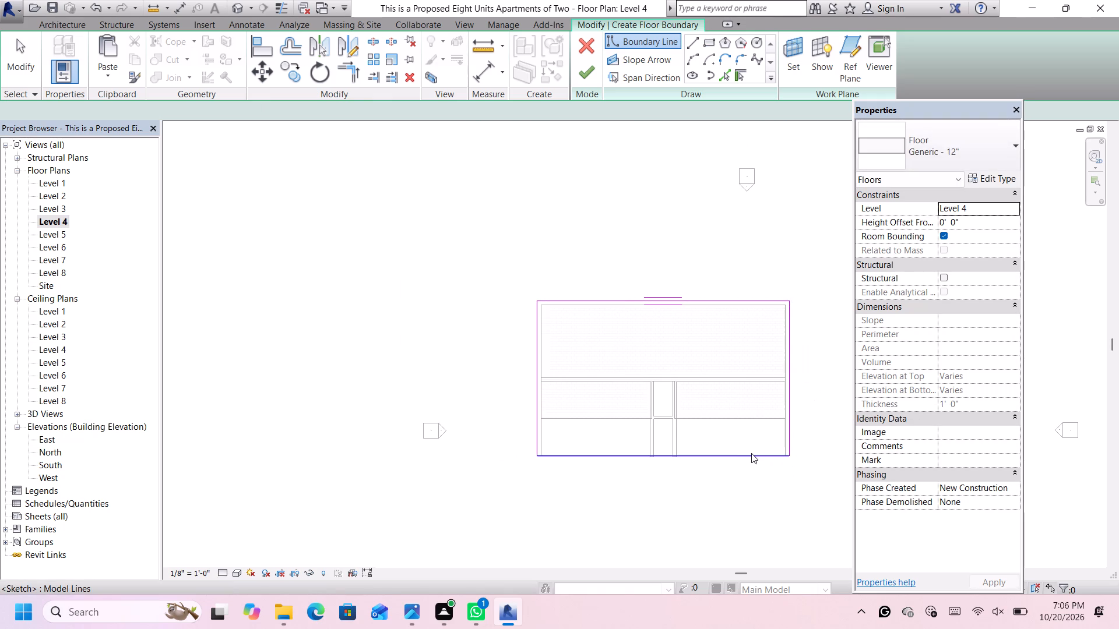
Delete the front line of the rectangular floor boundary.
{"action": "left_click", "coordinate": [750, 453]}
{"action": "key", "text": "Delete"}
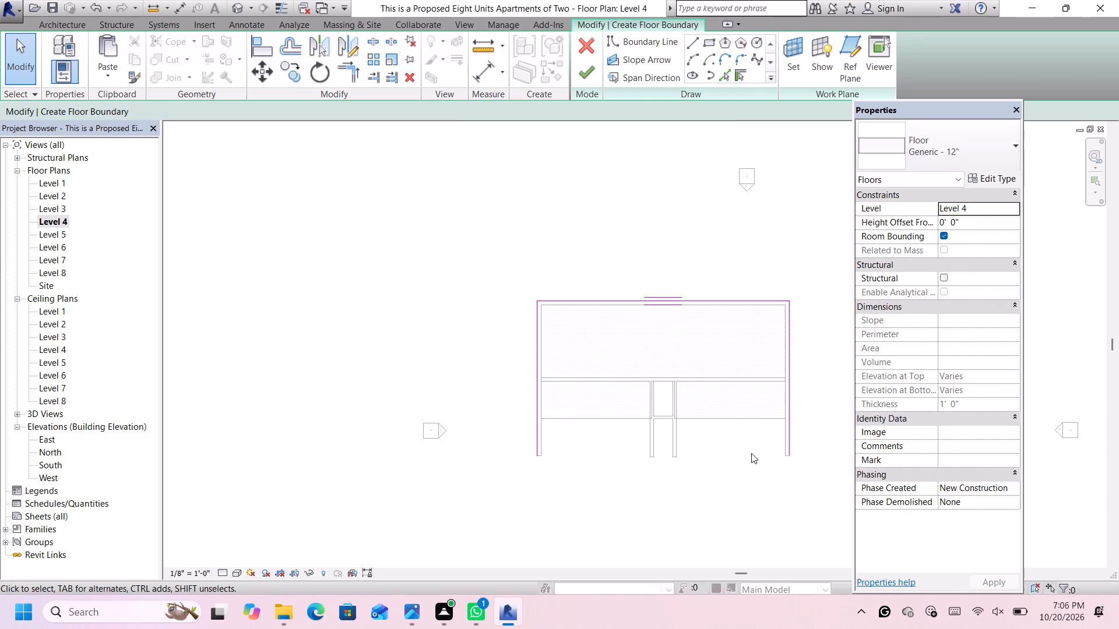
Draw the Level 4 floor boundary 29'-6" along the west front, 19'-6" back beside the central wall, and across the notch to the other central wall.
{"action": "scroll", "coordinate": [755, 452], "scroll_direction": "up", "scroll_amount": 2}
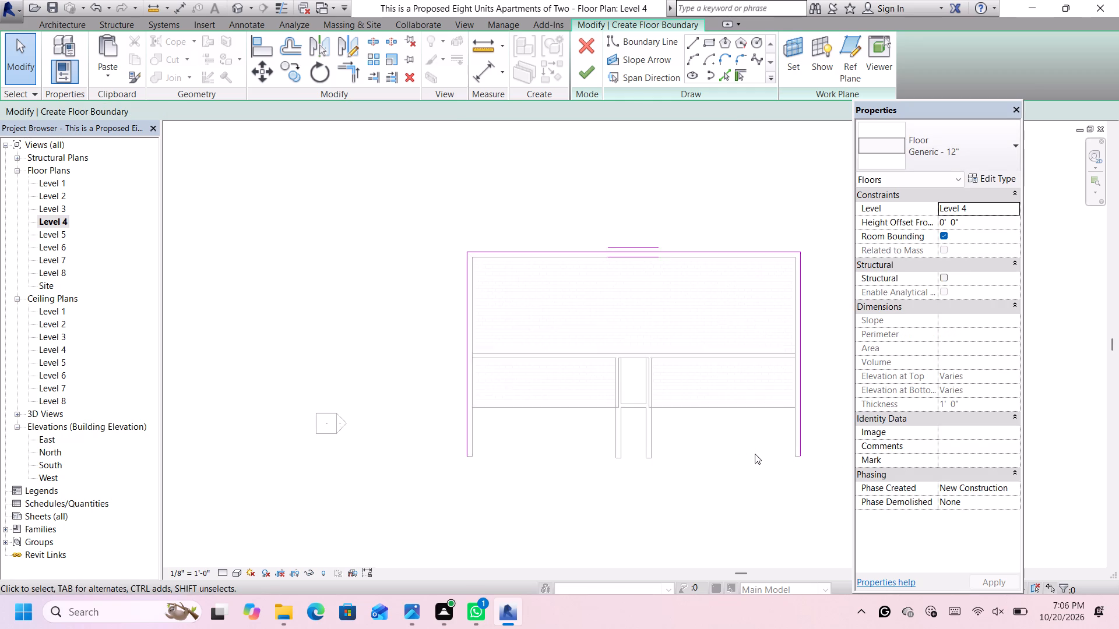
{"action": "scroll", "coordinate": [755, 454], "scroll_direction": "up", "scroll_amount": 2}
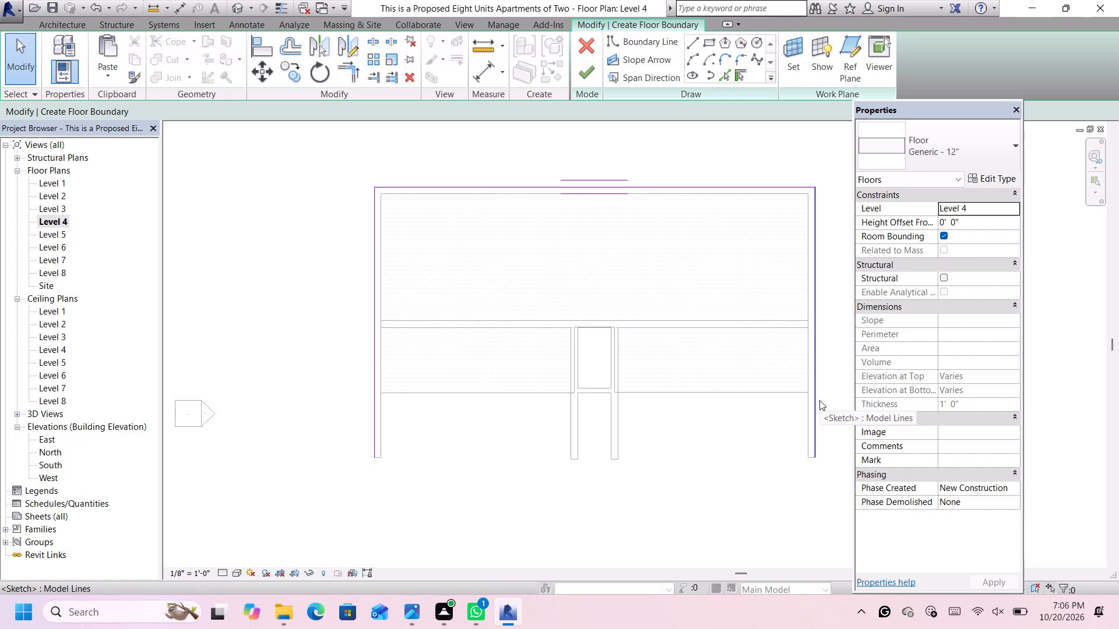
{"action": "scroll", "coordinate": [628, 471], "scroll_direction": "down", "scroll_amount": 1}
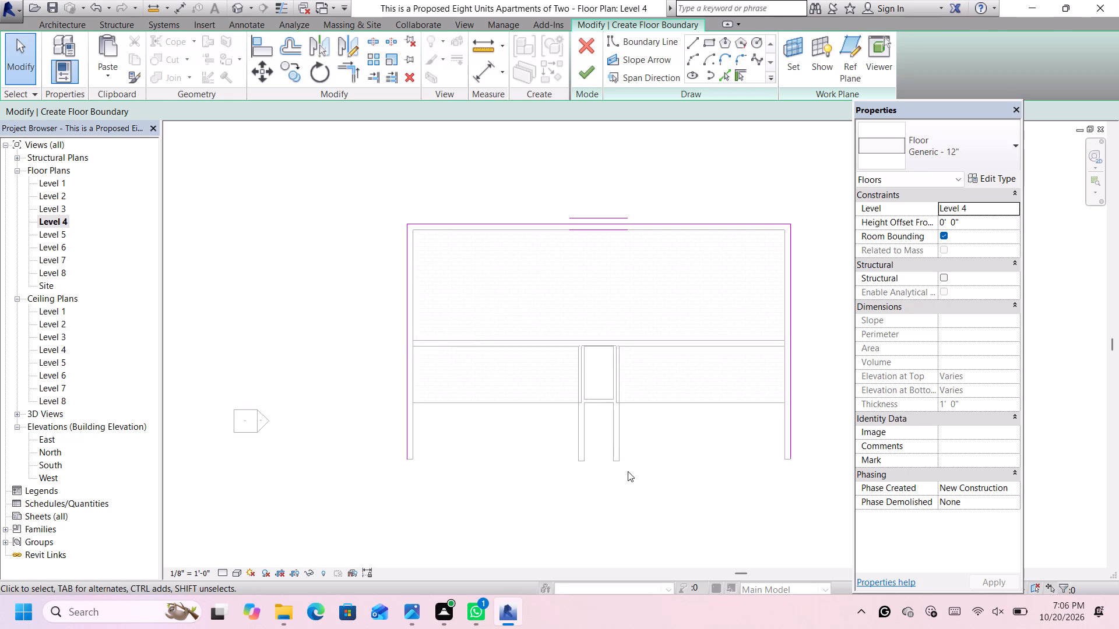
{"action": "scroll", "coordinate": [628, 471], "scroll_direction": "down", "scroll_amount": 1}
{"action": "scroll", "coordinate": [758, 436], "scroll_direction": "up", "scroll_amount": 1}
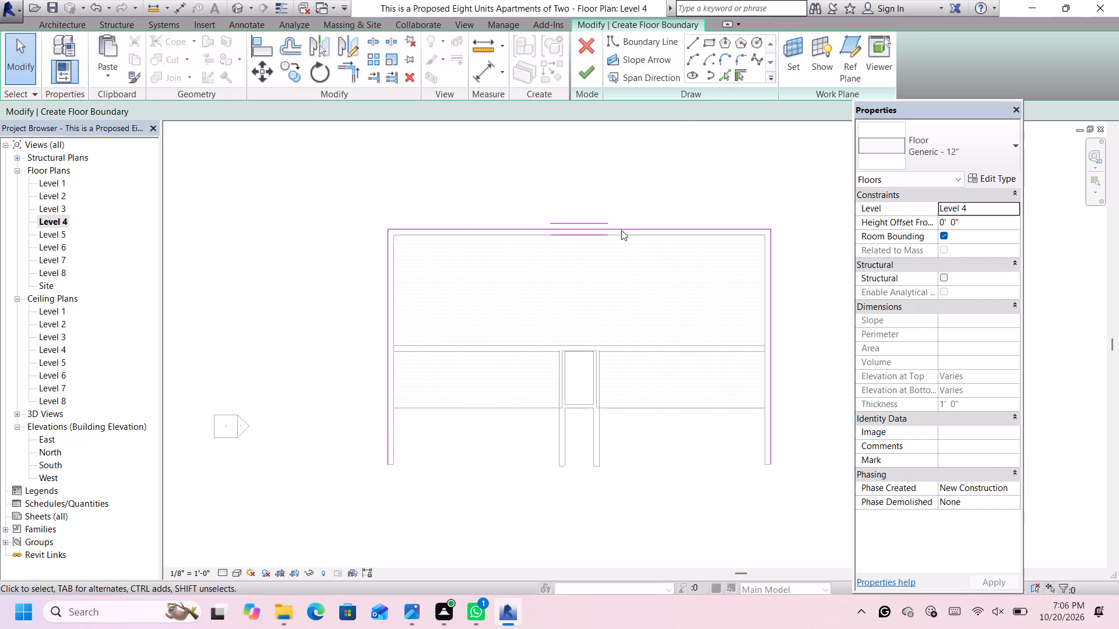
{"action": "left_click", "coordinate": [698, 47]}
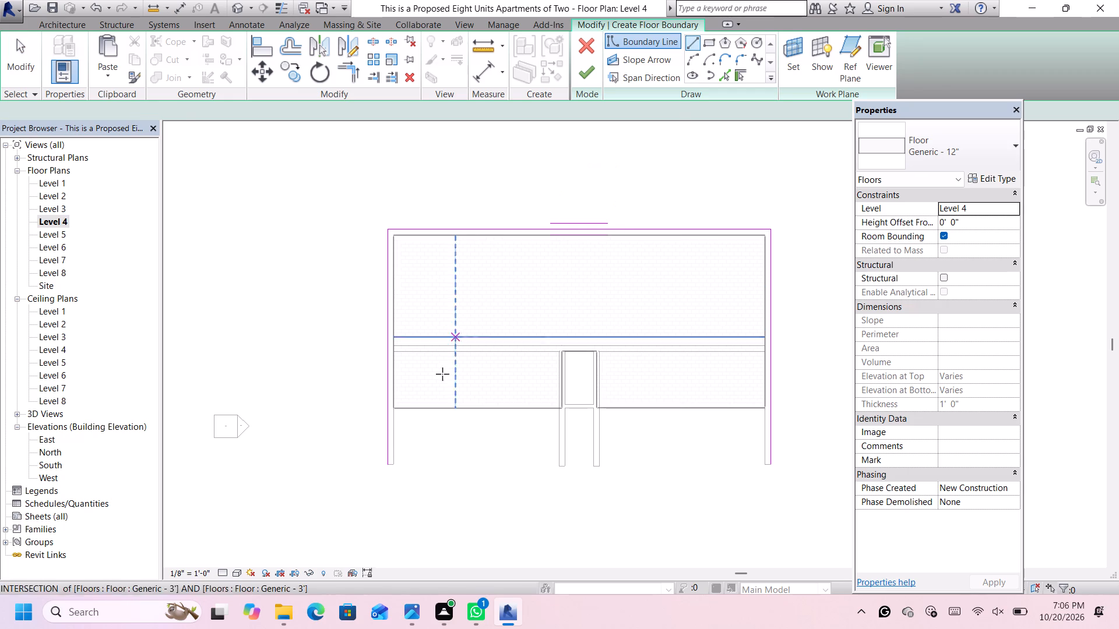
{"action": "scroll", "coordinate": [378, 471], "scroll_direction": "up", "scroll_amount": 2}
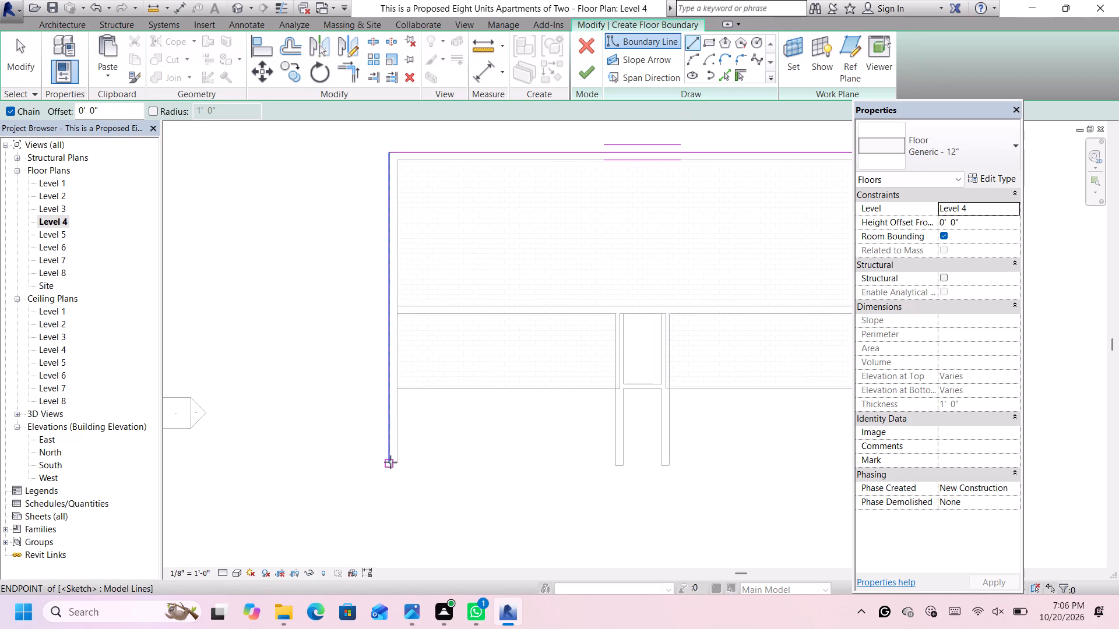
{"action": "left_click", "coordinate": [388, 463]}
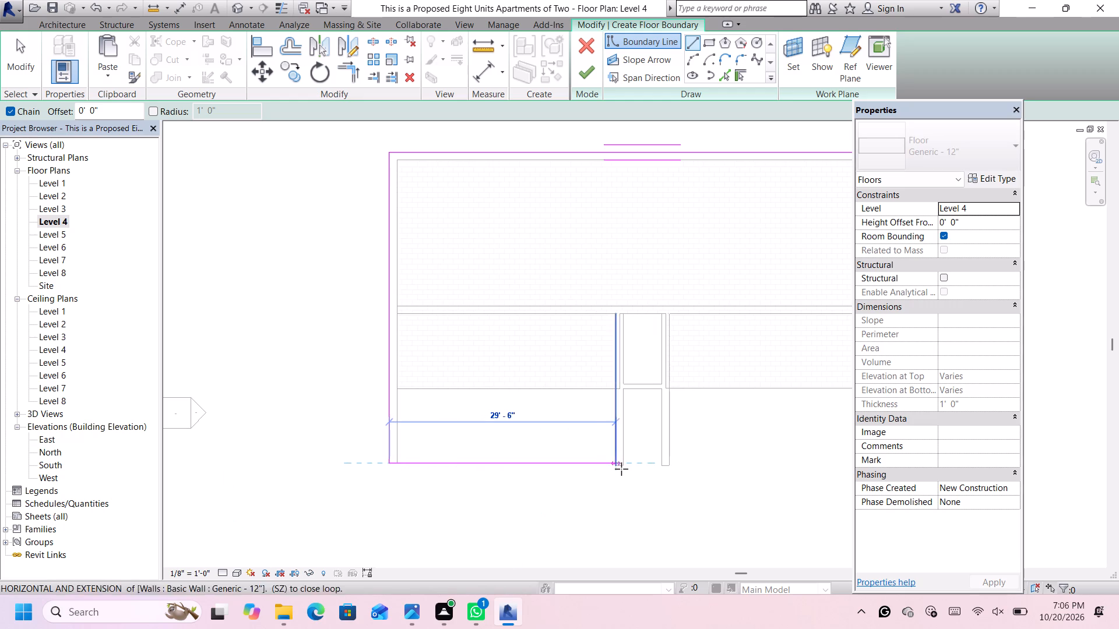
{"action": "scroll", "coordinate": [615, 468], "scroll_direction": "up", "scroll_amount": 8}
{"action": "scroll", "coordinate": [618, 463], "scroll_direction": "down", "scroll_amount": 7}
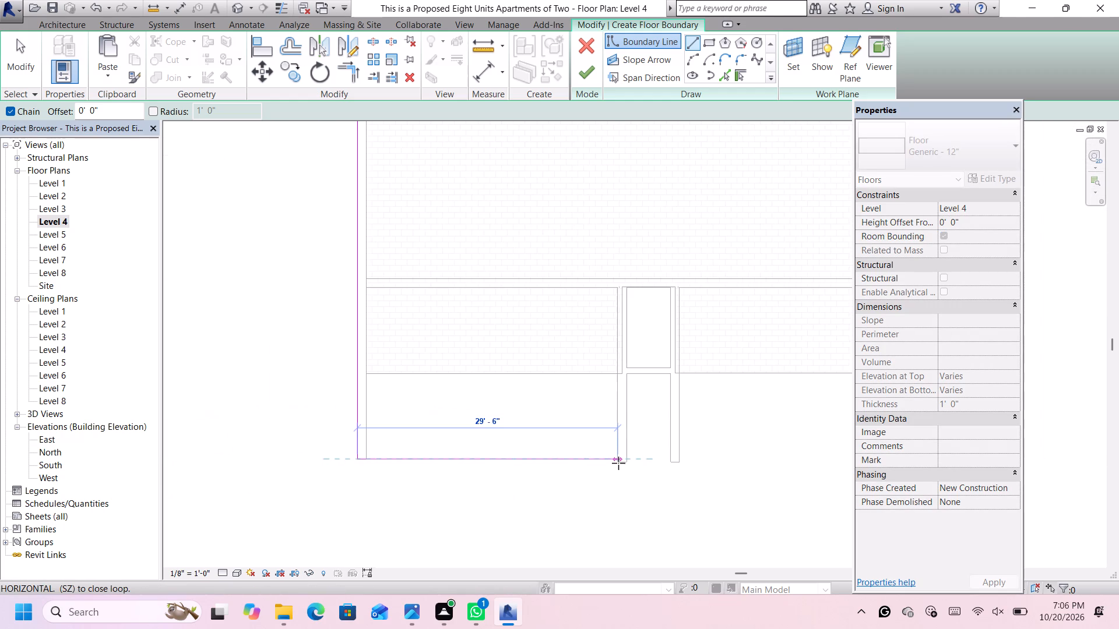
{"action": "scroll", "coordinate": [618, 463], "scroll_direction": "down", "scroll_amount": 2}
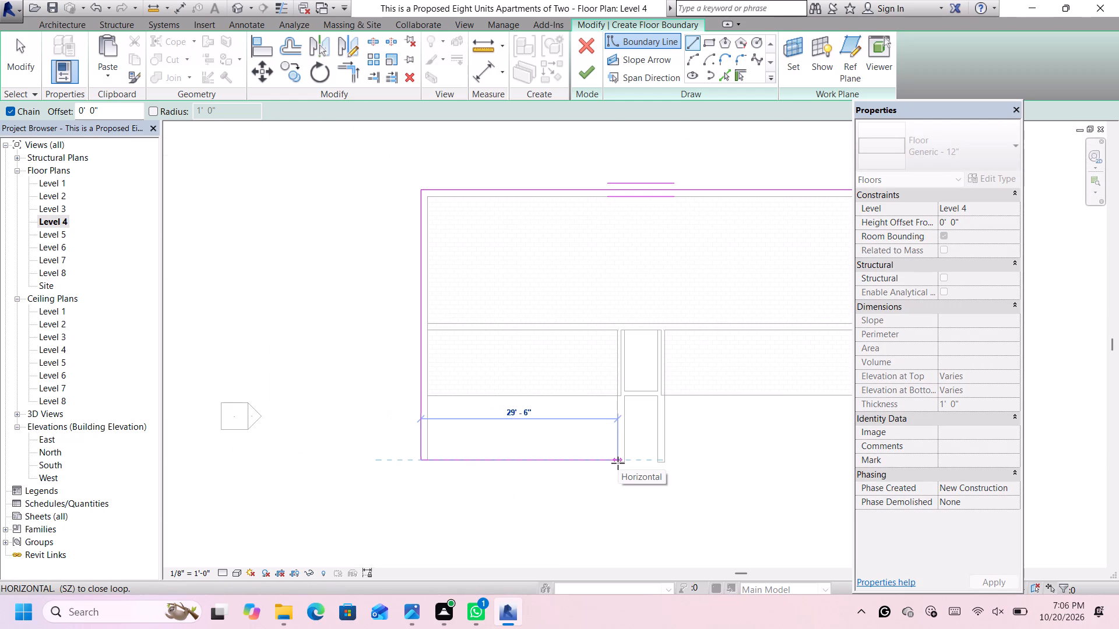
{"action": "scroll", "coordinate": [618, 463], "scroll_direction": "up", "scroll_amount": 2}
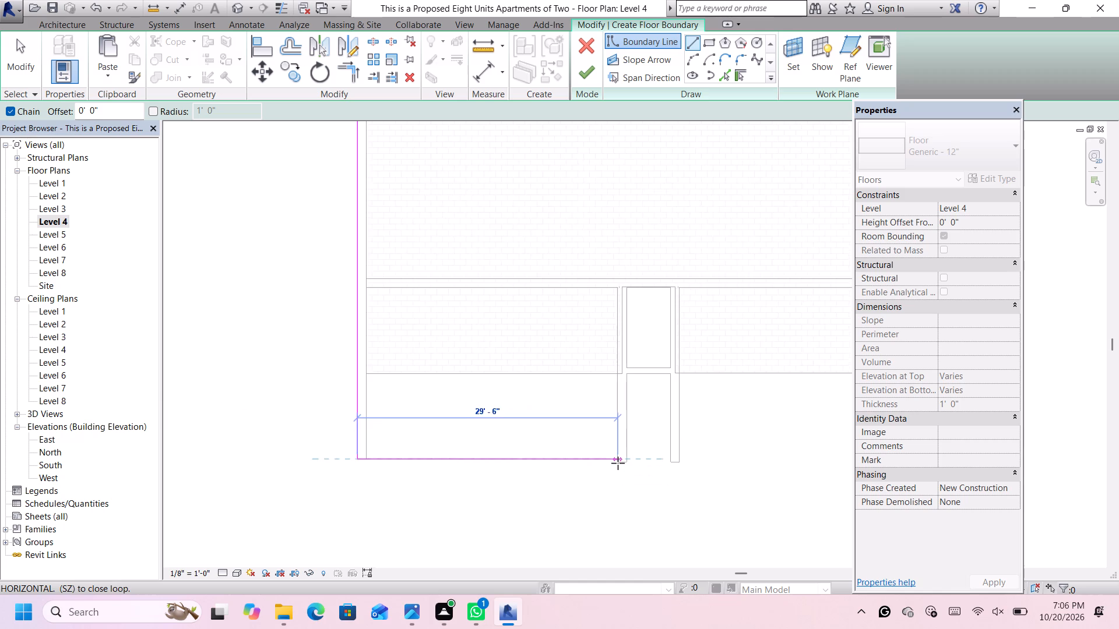
{"action": "scroll", "coordinate": [618, 463], "scroll_direction": "up", "scroll_amount": 2}
{"action": "left_click", "coordinate": [617, 457]}
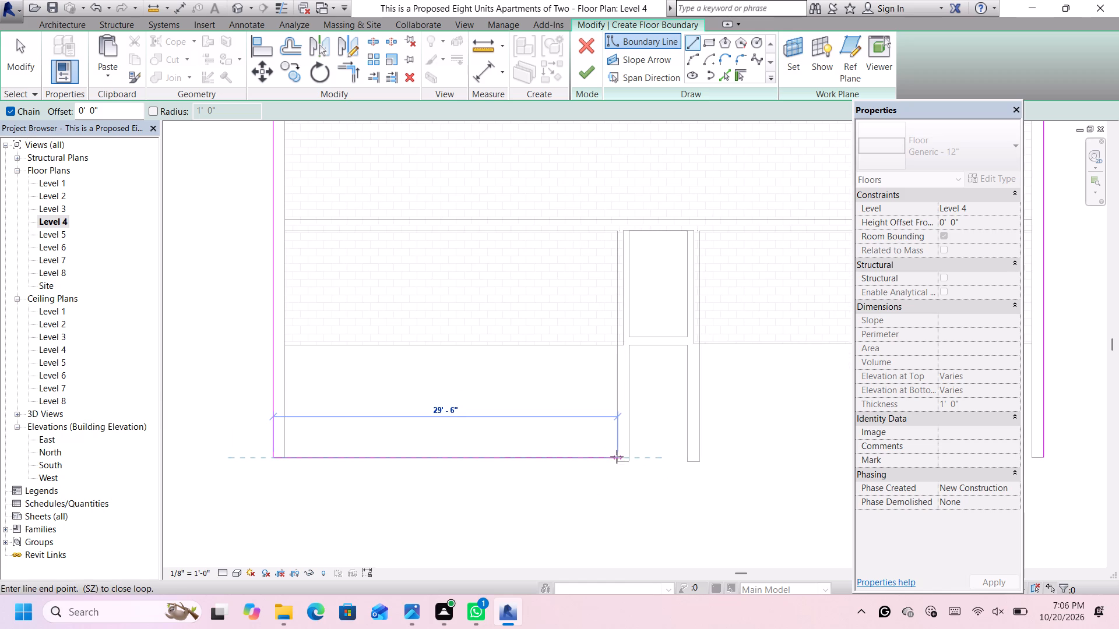
{"action": "left_click", "coordinate": [619, 229]}
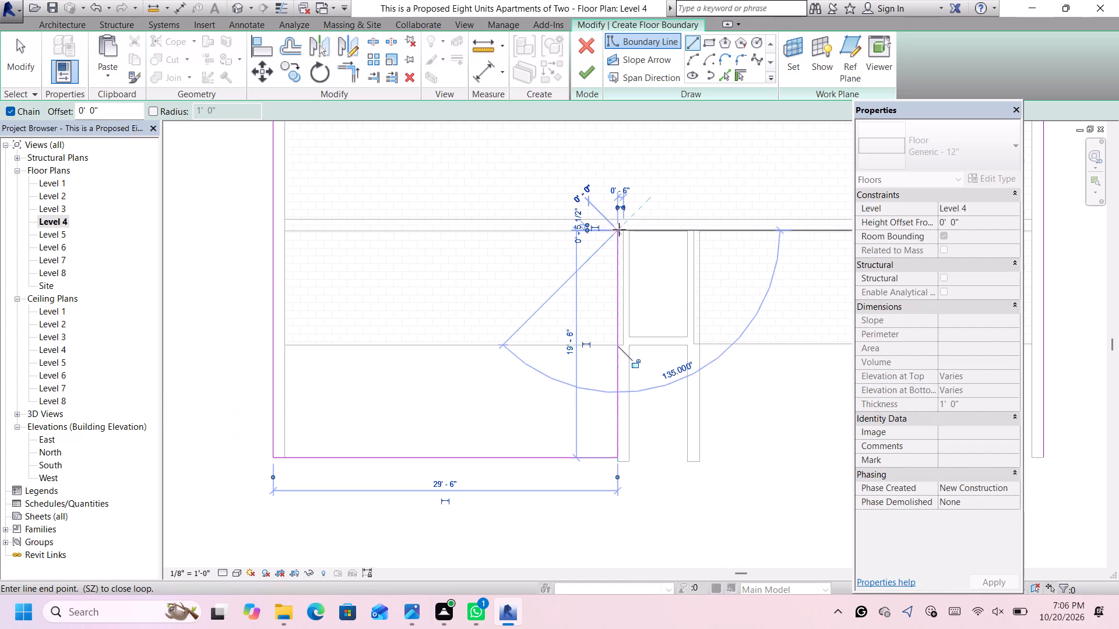
{"action": "scroll", "coordinate": [619, 229], "scroll_direction": "down", "scroll_amount": 7}
{"action": "scroll", "coordinate": [649, 234], "scroll_direction": "up", "scroll_amount": 4}
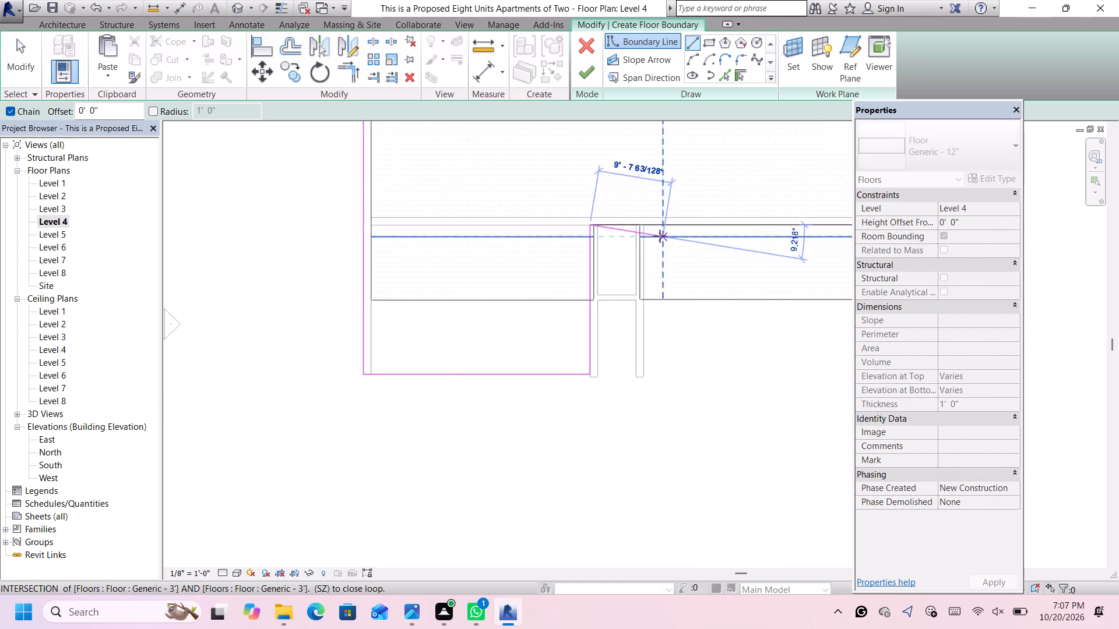
{"action": "scroll", "coordinate": [642, 223], "scroll_direction": "up", "scroll_amount": 2}
{"action": "left_click", "coordinate": [646, 226]}
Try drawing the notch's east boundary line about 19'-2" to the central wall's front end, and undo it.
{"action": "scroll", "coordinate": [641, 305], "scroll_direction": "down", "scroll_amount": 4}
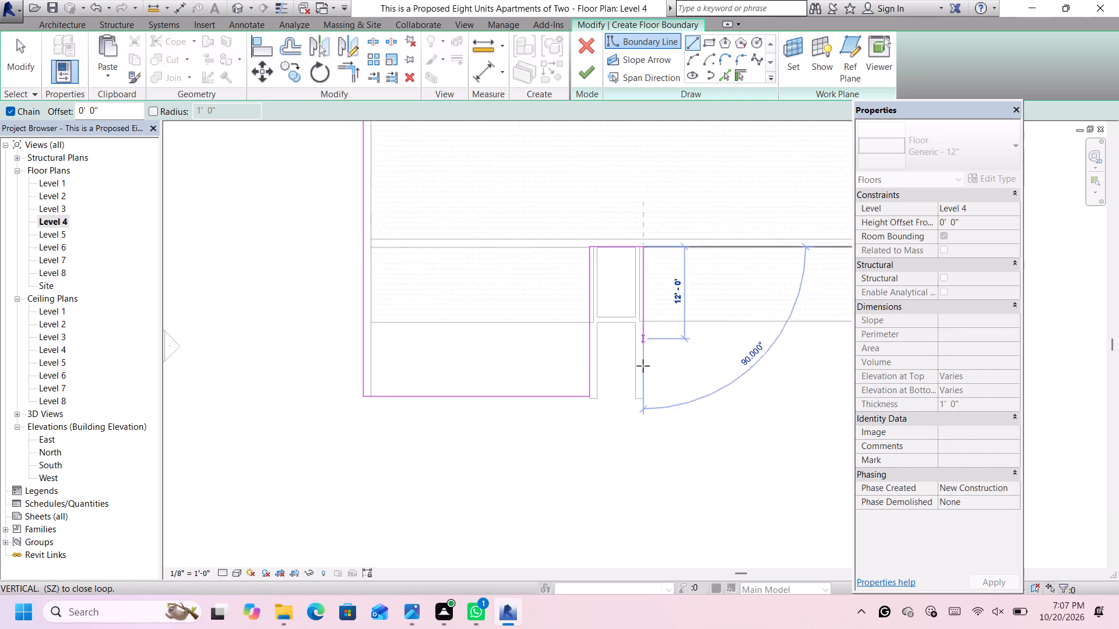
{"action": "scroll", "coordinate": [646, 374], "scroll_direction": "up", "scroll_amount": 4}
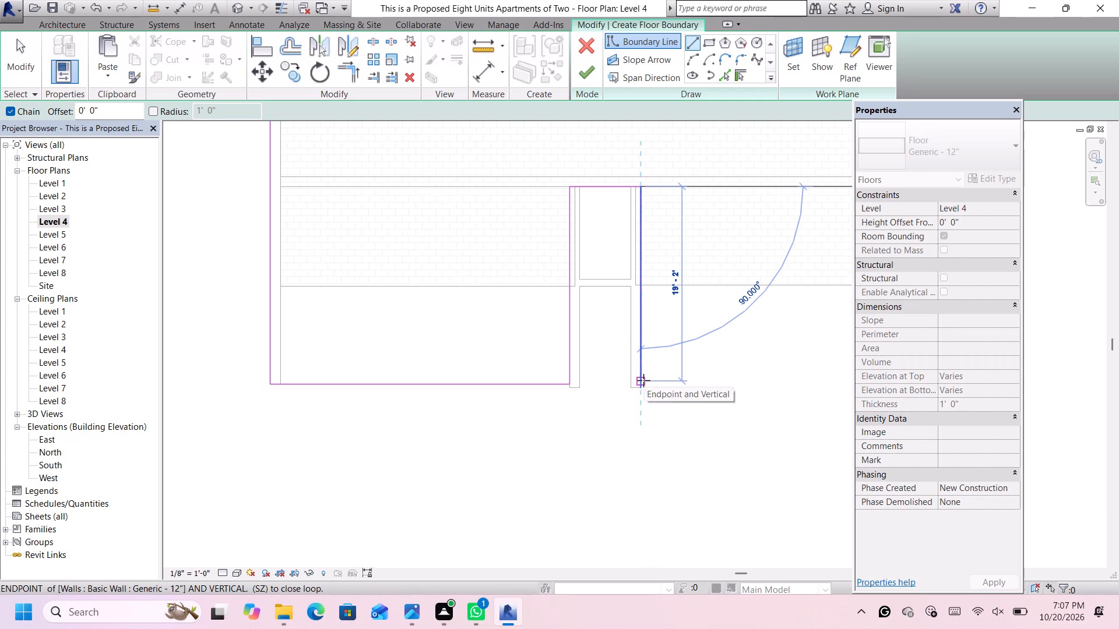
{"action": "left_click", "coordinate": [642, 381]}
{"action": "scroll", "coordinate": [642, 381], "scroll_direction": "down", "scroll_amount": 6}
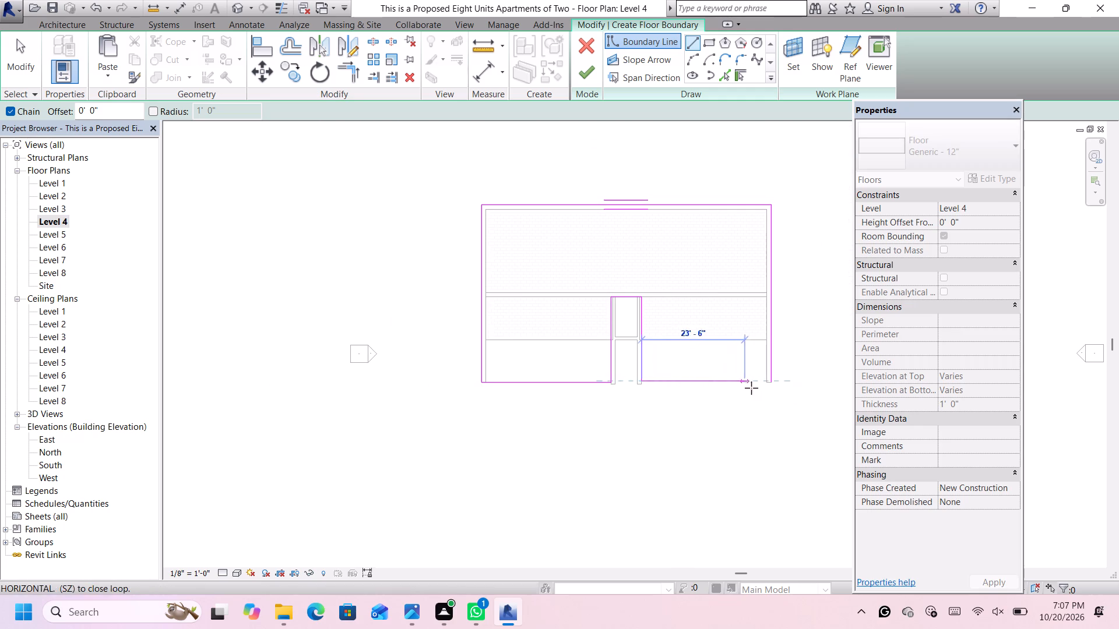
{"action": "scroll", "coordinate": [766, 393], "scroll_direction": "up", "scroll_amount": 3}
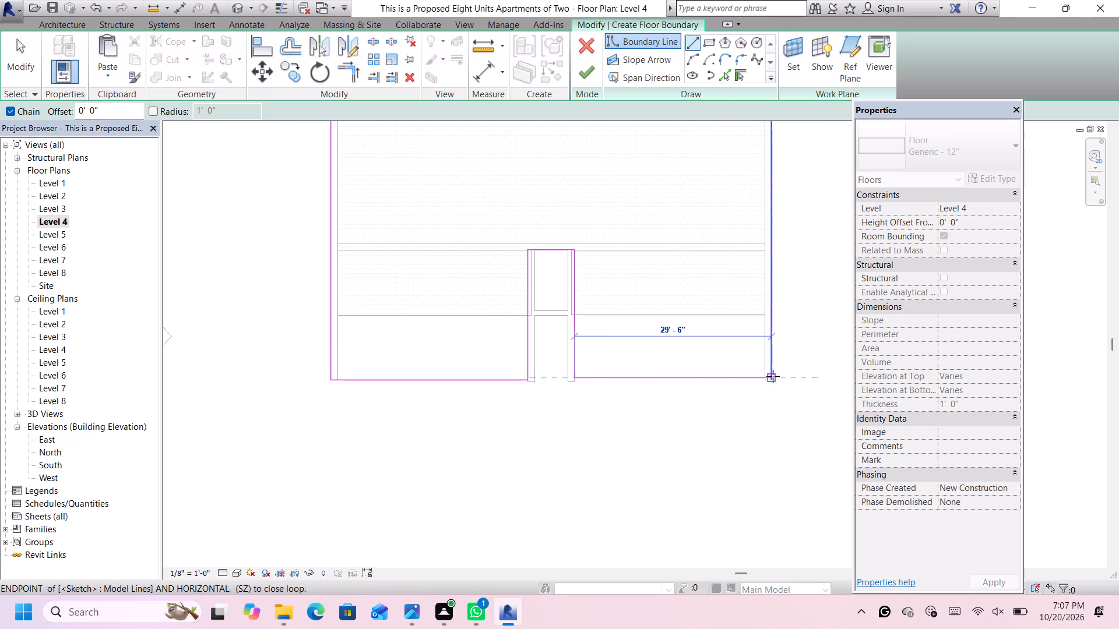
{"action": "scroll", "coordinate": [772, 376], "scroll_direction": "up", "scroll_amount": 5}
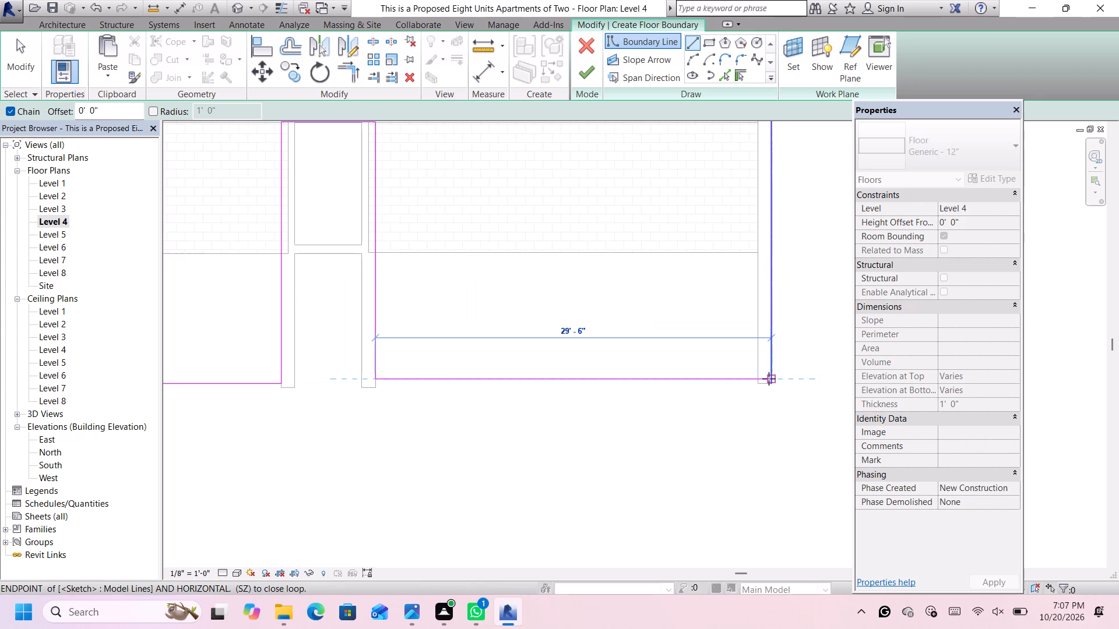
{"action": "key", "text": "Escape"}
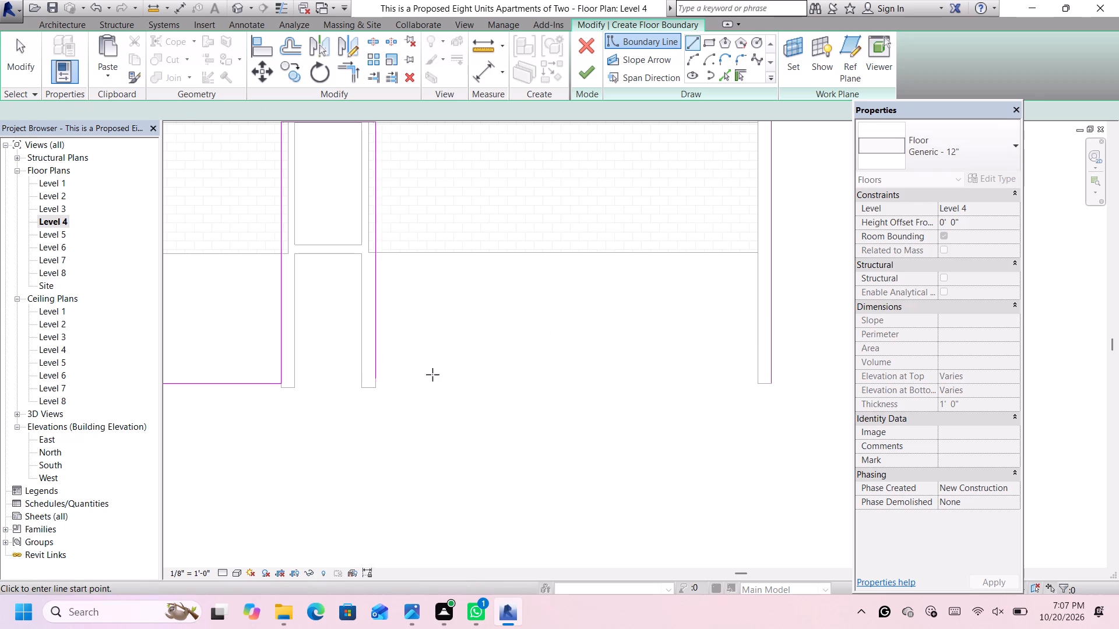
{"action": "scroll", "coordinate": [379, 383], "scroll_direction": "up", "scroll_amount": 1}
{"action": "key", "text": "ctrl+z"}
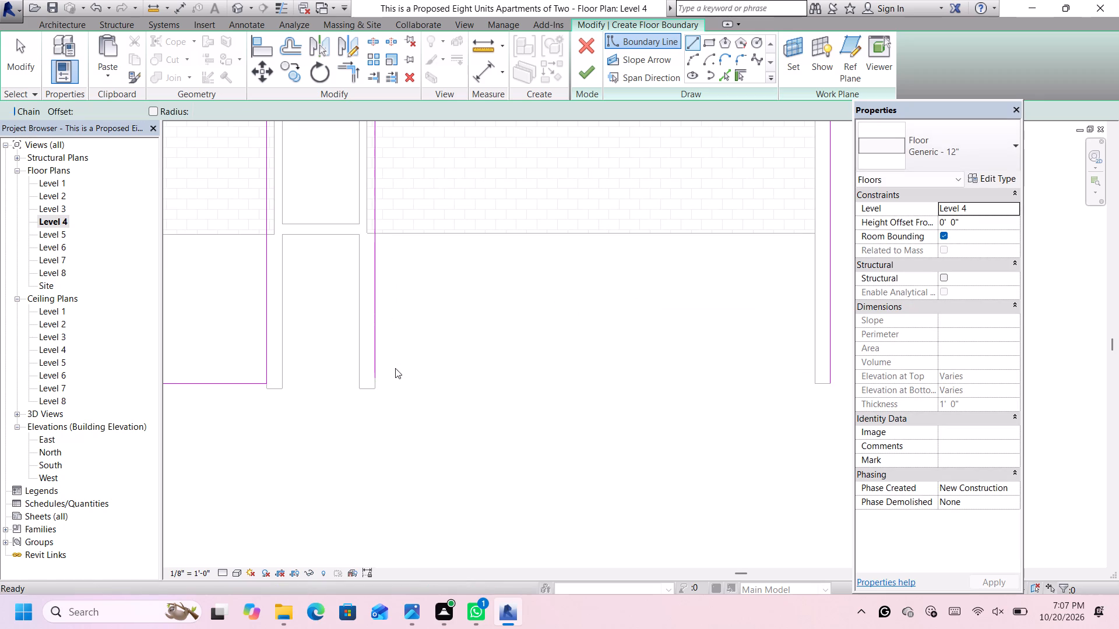
Close the boundary with a 29'-6" east front line and a line back to the notch corner, and finish the Generic - 12" floor.
{"action": "scroll", "coordinate": [713, 296], "scroll_direction": "down", "scroll_amount": 2}
{"action": "scroll", "coordinate": [717, 358], "scroll_direction": "up", "scroll_amount": 3}
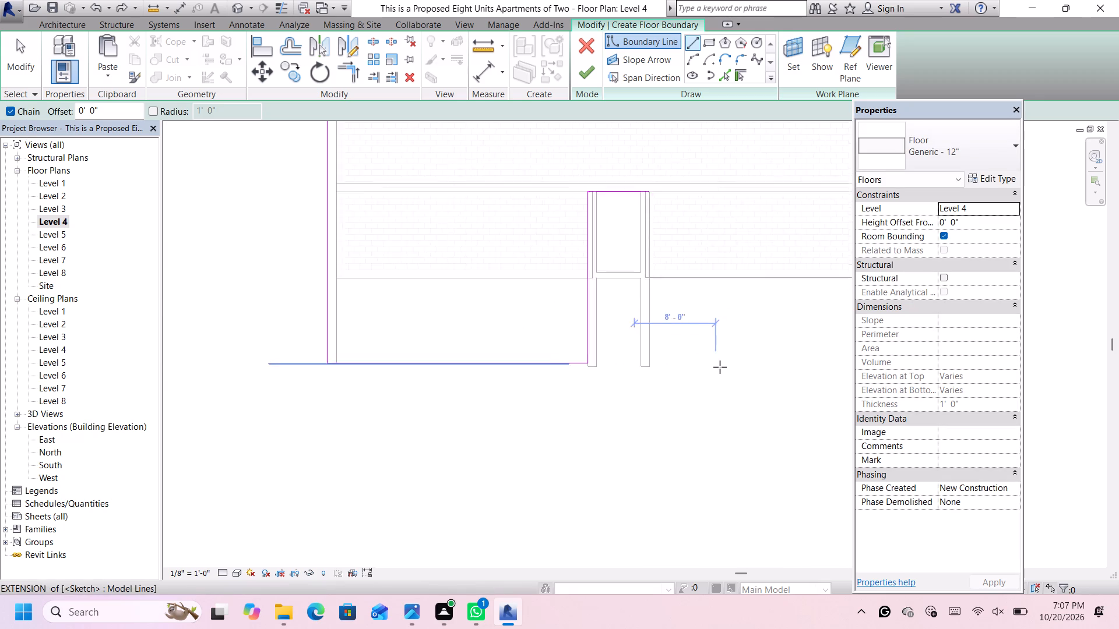
{"action": "scroll", "coordinate": [720, 367], "scroll_direction": "up", "scroll_amount": 2}
{"action": "scroll", "coordinate": [722, 370], "scroll_direction": "down", "scroll_amount": 12}
{"action": "scroll", "coordinate": [781, 374], "scroll_direction": "up", "scroll_amount": 6}
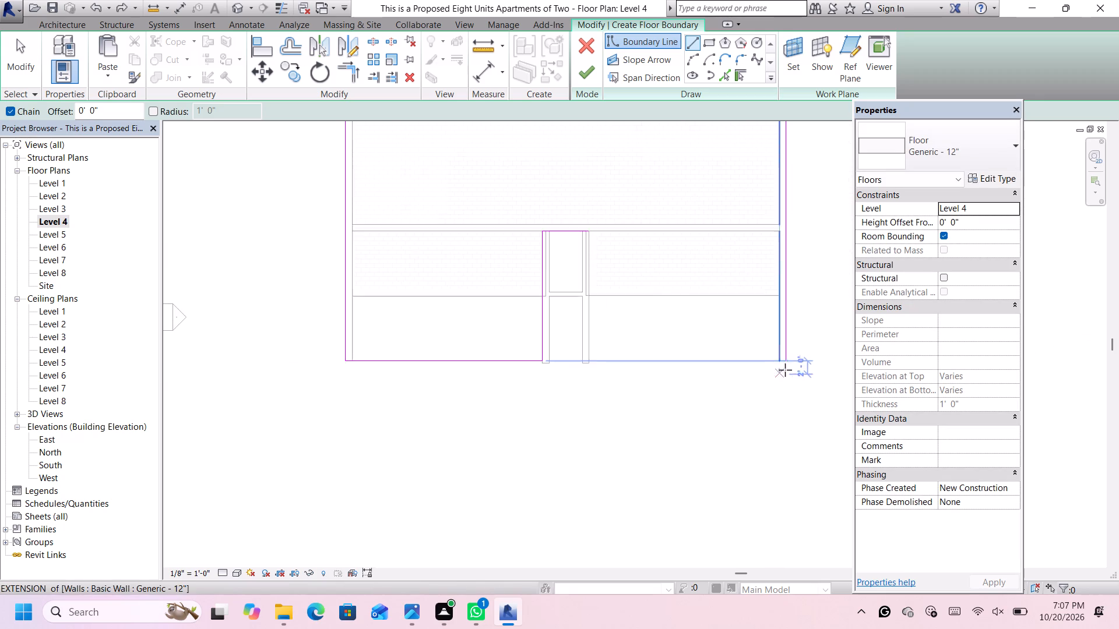
{"action": "scroll", "coordinate": [785, 370], "scroll_direction": "up", "scroll_amount": 4}
{"action": "left_click", "coordinate": [787, 354]}
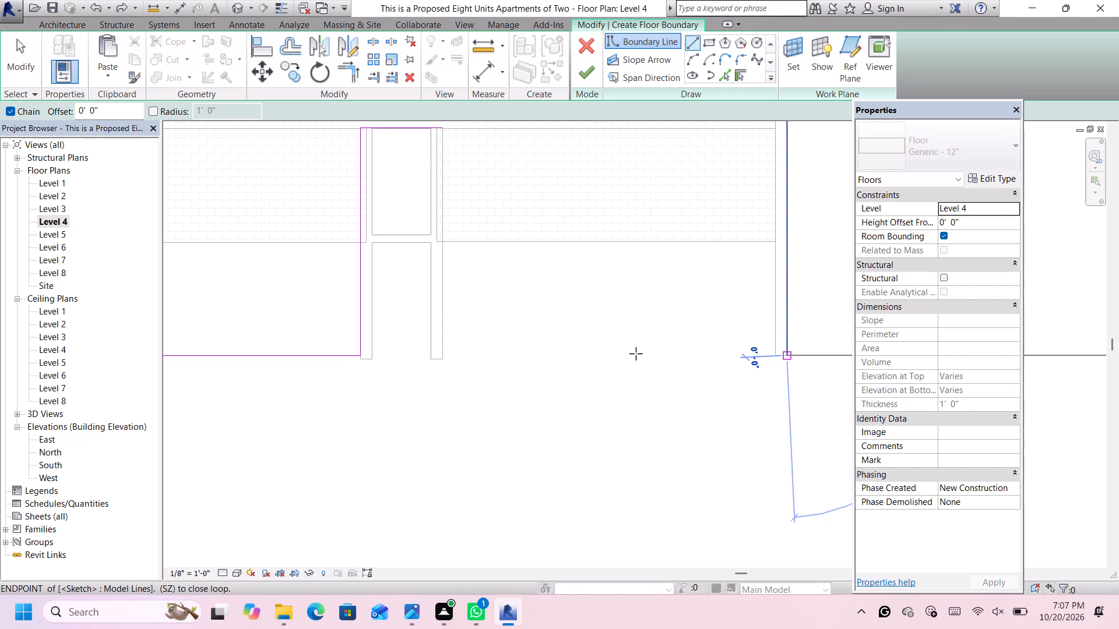
{"action": "left_click", "coordinate": [444, 353]}
{"action": "scroll", "coordinate": [447, 344], "scroll_direction": "down", "scroll_amount": 6}
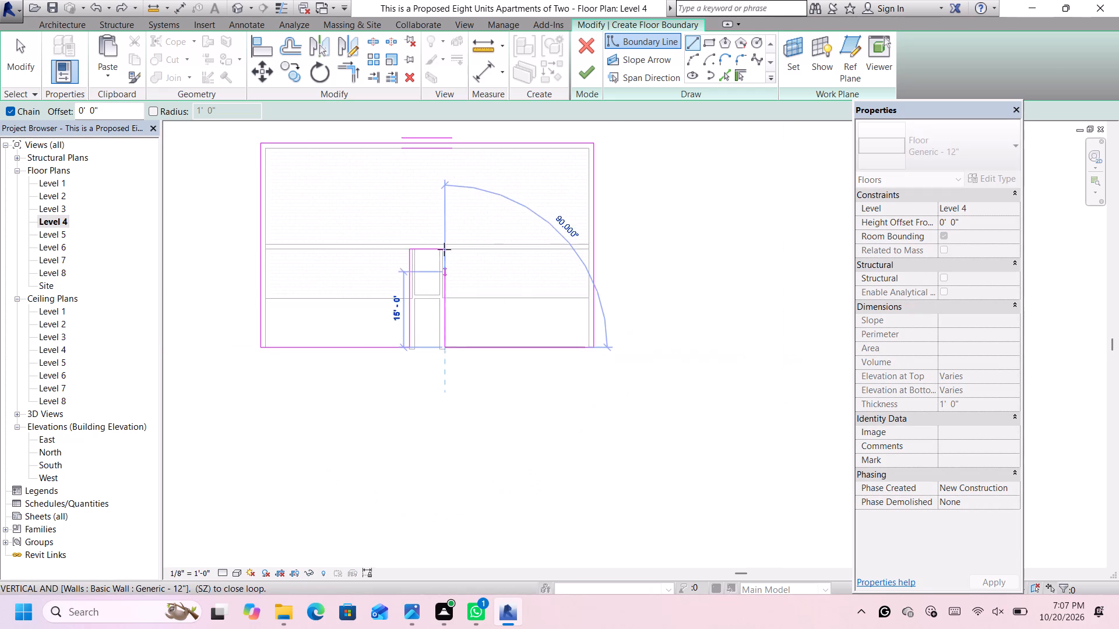
{"action": "scroll", "coordinate": [444, 244], "scroll_direction": "up", "scroll_amount": 8}
{"action": "left_click", "coordinate": [444, 255]}
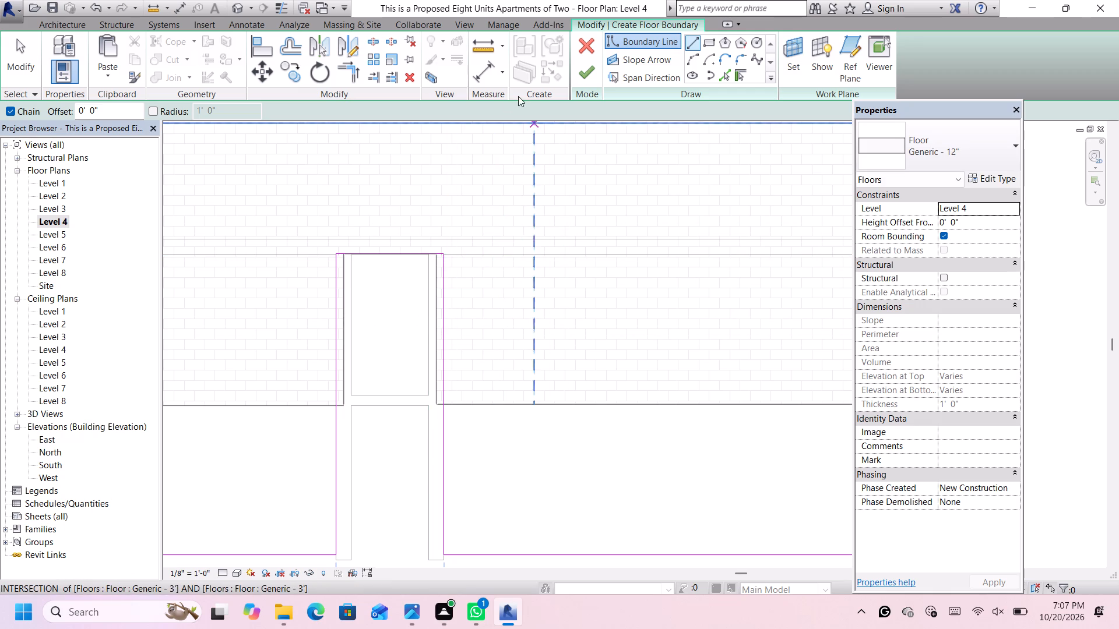
{"action": "scroll", "coordinate": [424, 181], "scroll_direction": "up", "scroll_amount": 4}
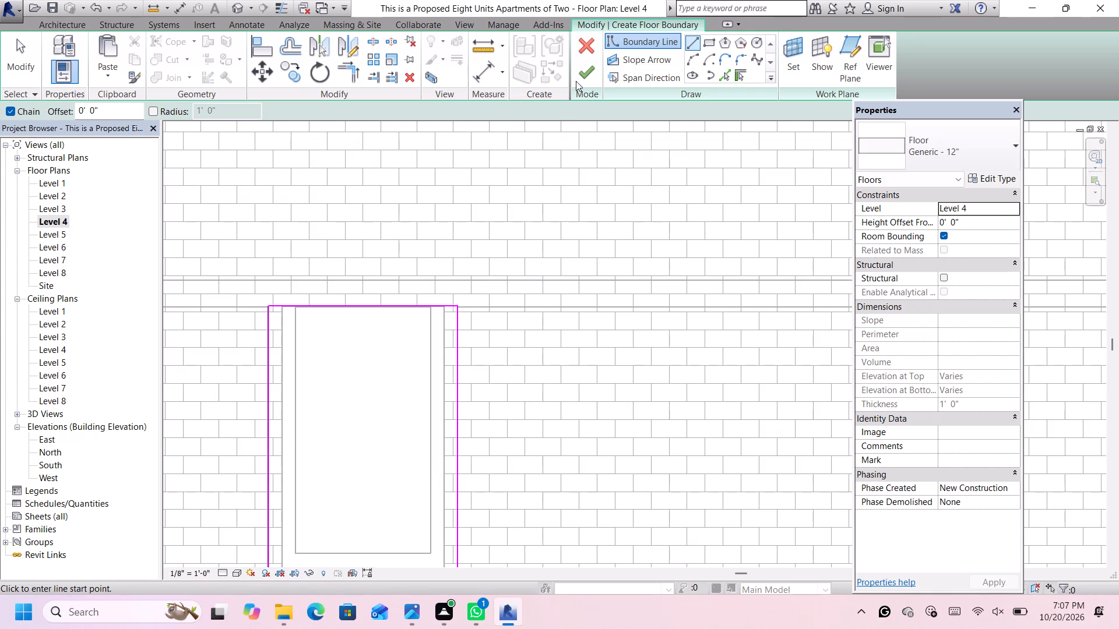
{"action": "left_click", "coordinate": [599, 70]}
Examine the finished Level 4 floor's outline against the outer walls and central notch in plan.
{"action": "scroll", "coordinate": [587, 93], "scroll_direction": "down", "scroll_amount": 3}
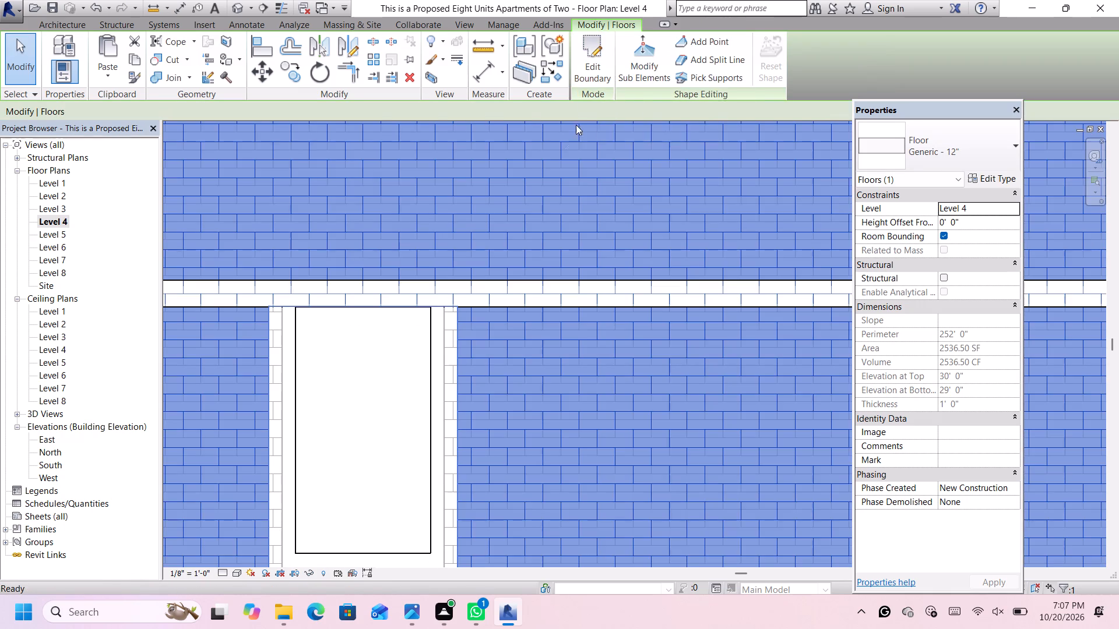
{"action": "scroll", "coordinate": [576, 125], "scroll_direction": "down", "scroll_amount": 14}
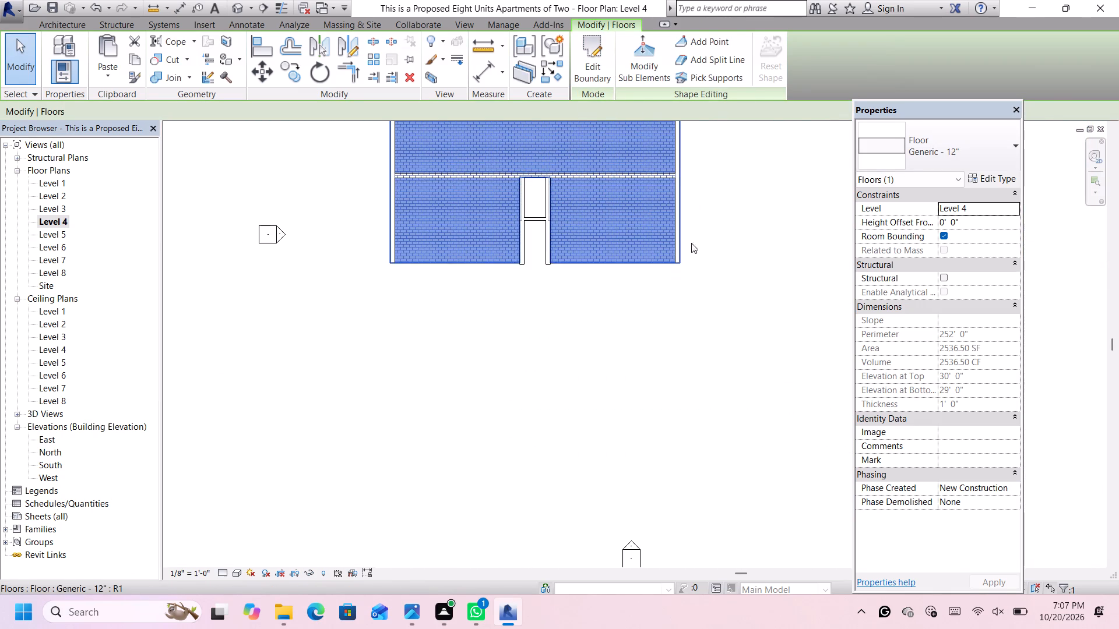
{"action": "scroll", "coordinate": [703, 231], "scroll_direction": "up", "scroll_amount": 3}
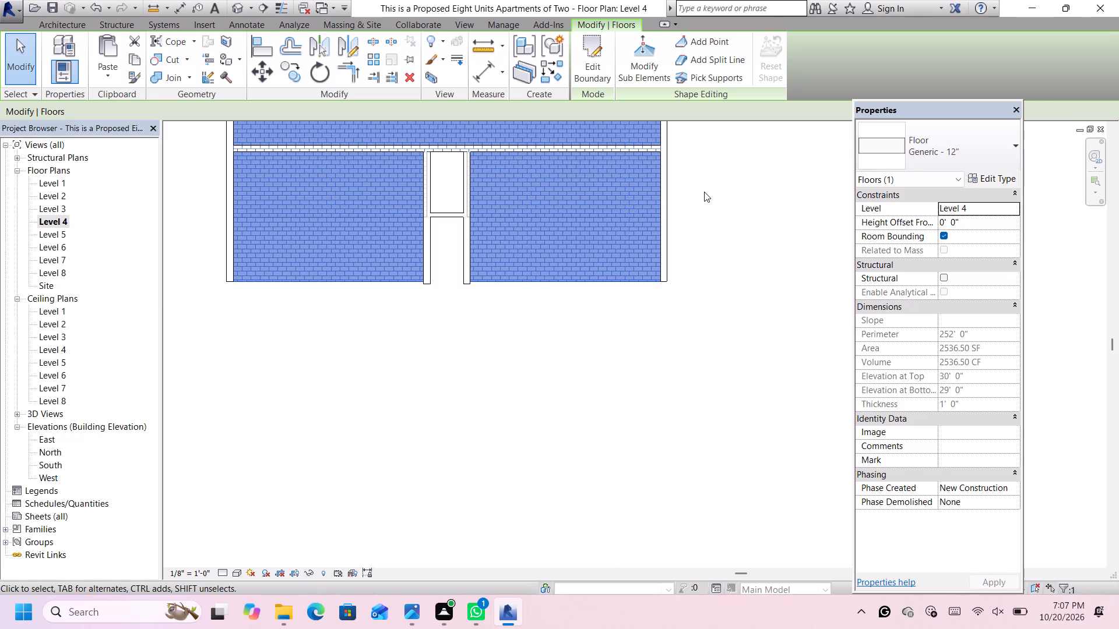
{"action": "scroll", "coordinate": [637, 214], "scroll_direction": "down", "scroll_amount": 3}
{"action": "scroll", "coordinate": [713, 168], "scroll_direction": "down", "scroll_amount": 2}
{"action": "scroll", "coordinate": [713, 167], "scroll_direction": "up", "scroll_amount": 4}
{"action": "scroll", "coordinate": [703, 171], "scroll_direction": "down", "scroll_amount": 4}
{"action": "scroll", "coordinate": [628, 162], "scroll_direction": "down", "scroll_amount": 6}
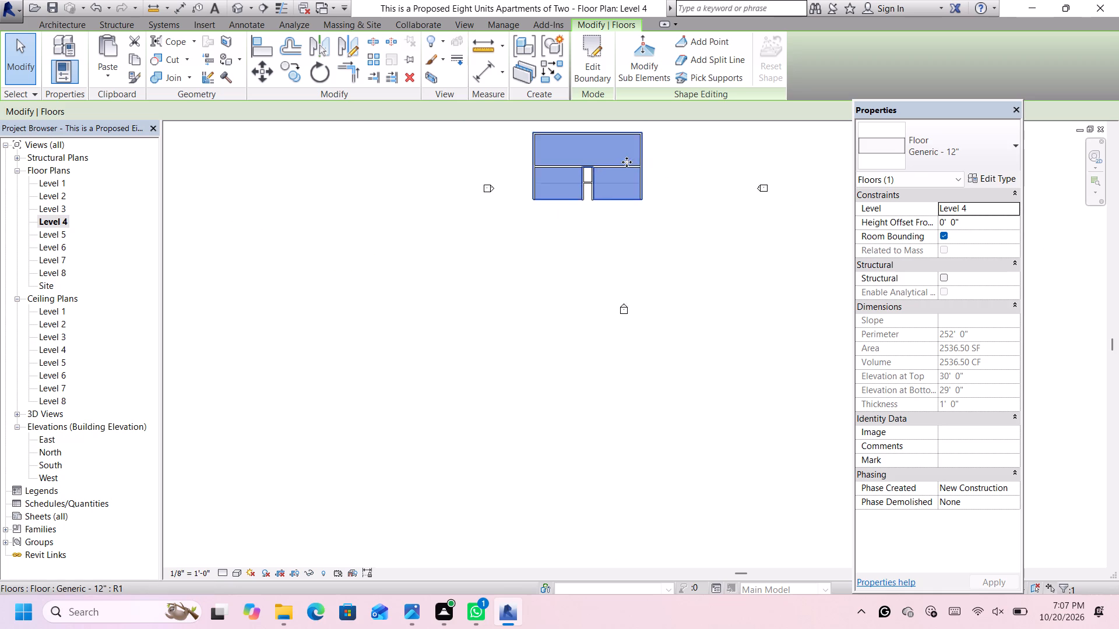
{"action": "scroll", "coordinate": [612, 137], "scroll_direction": "up", "scroll_amount": 10}
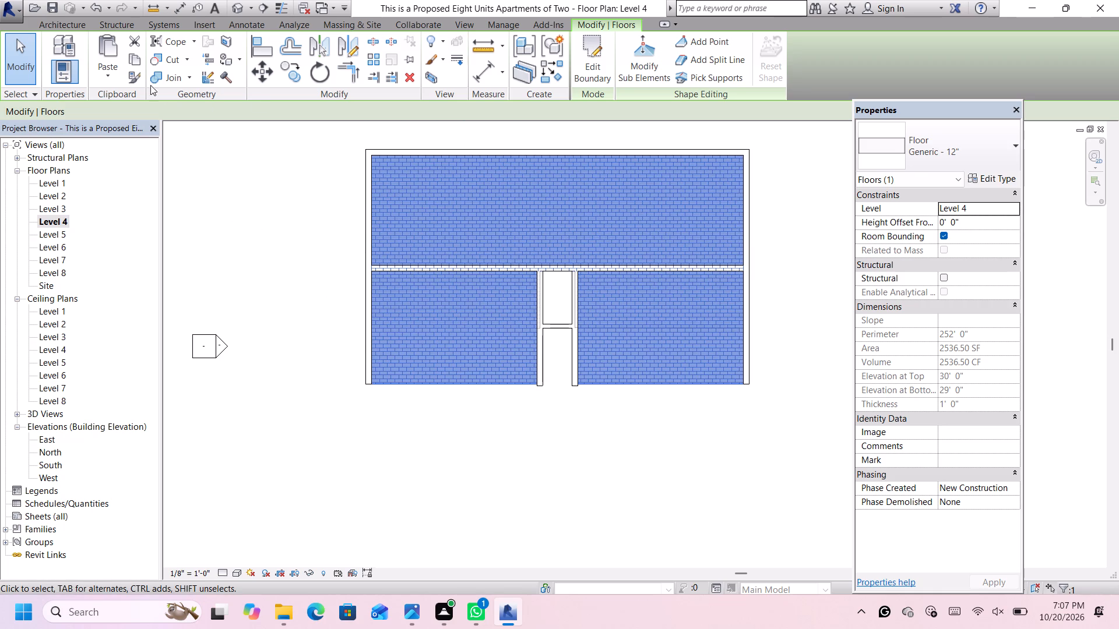
Open the 3D view and orient it to the top-front-left isometric to inspect the new Level 4 floor.
{"action": "left_click", "coordinate": [233, 3]}
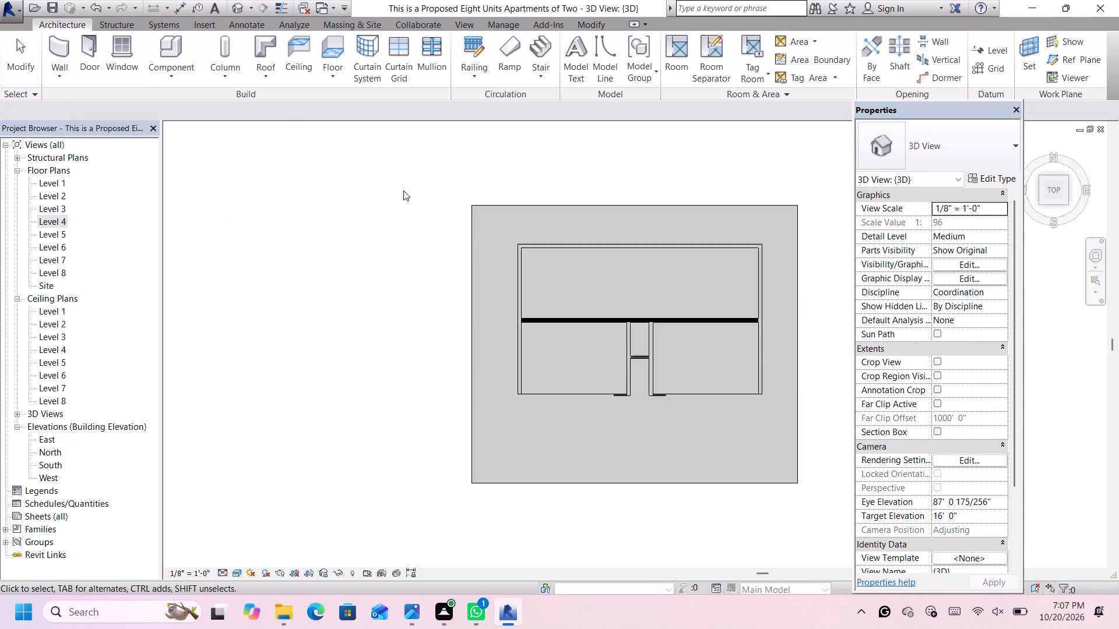
{"action": "left_click", "coordinate": [1043, 200]}
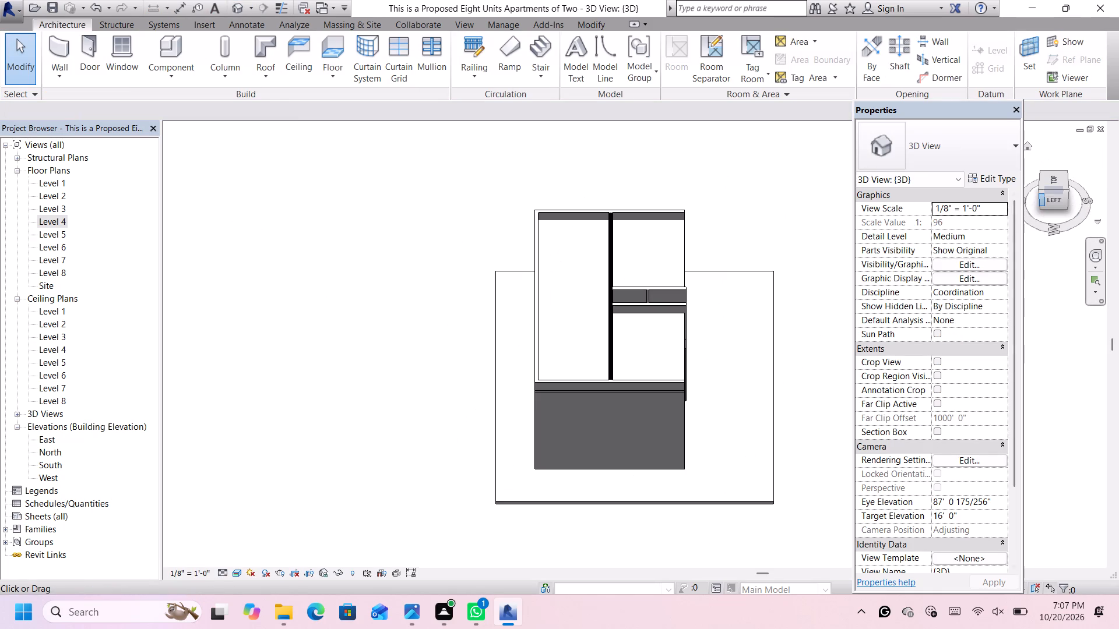
{"action": "left_click", "coordinate": [1065, 190]}
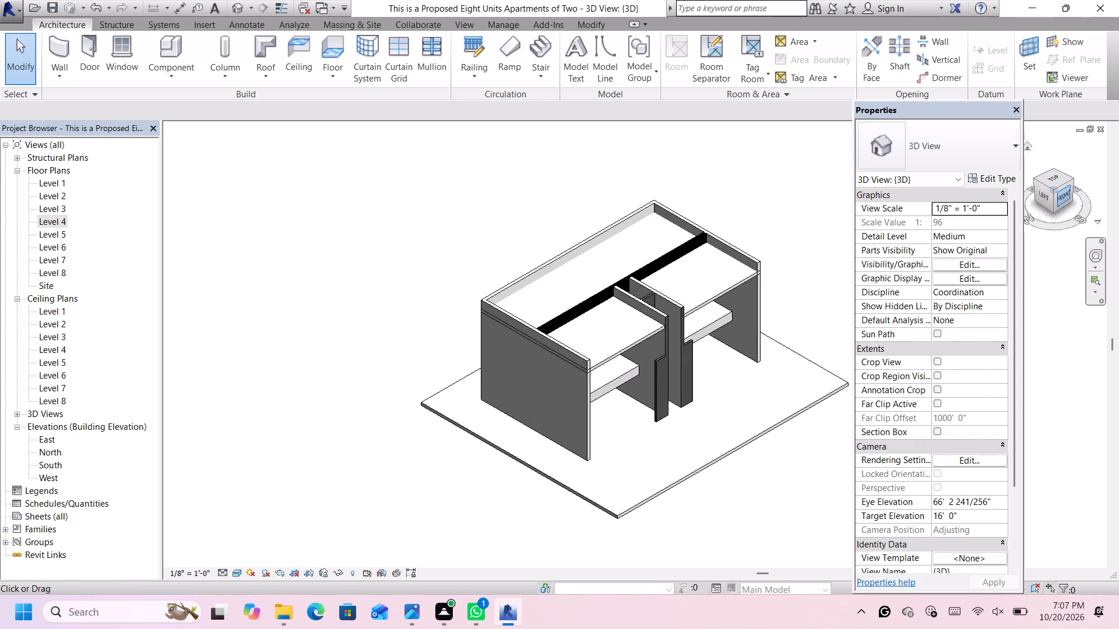
{"action": "scroll", "coordinate": [652, 313], "scroll_direction": "up", "scroll_amount": 3}
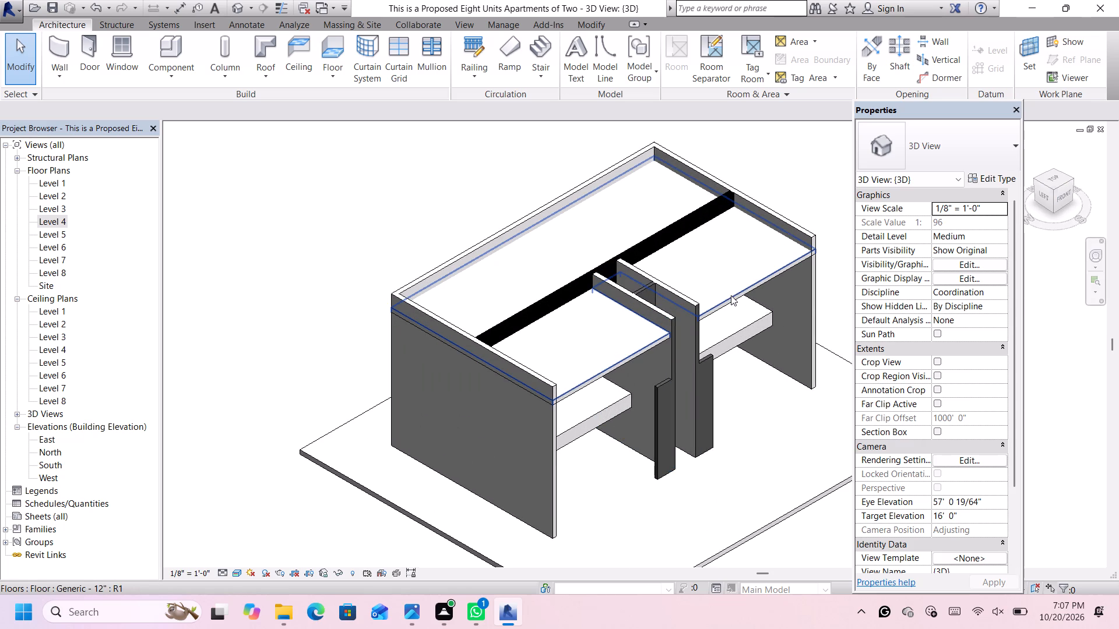
Set the Level 4 Generic - 12" floor's height offset from its level to 3'-0".
{"action": "left_click", "coordinate": [731, 296]}
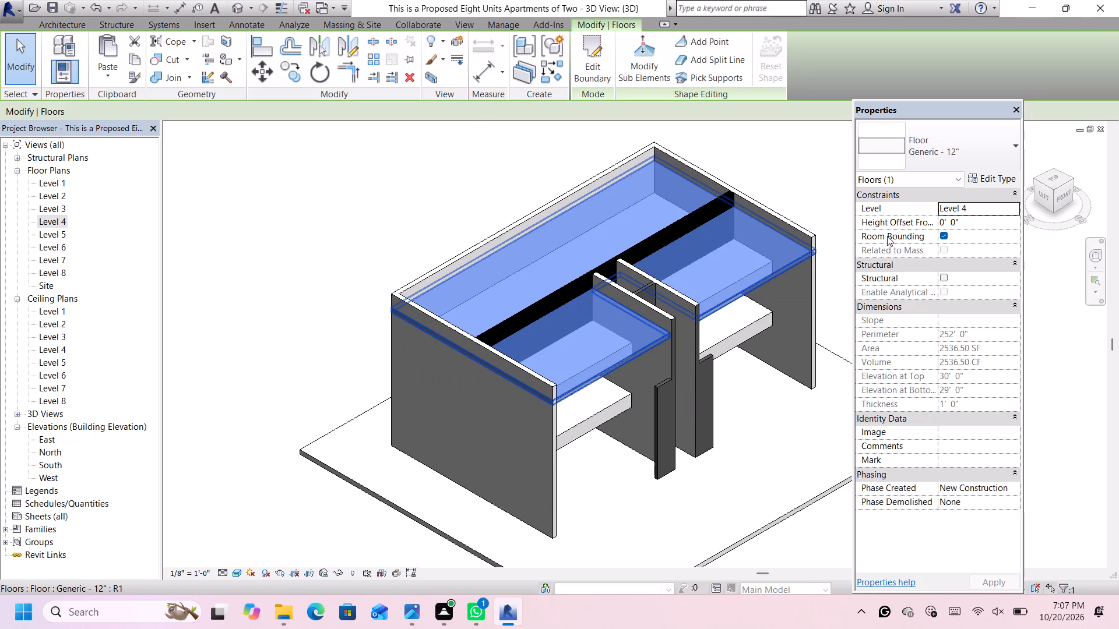
{"action": "scroll", "coordinate": [1007, 218], "scroll_direction": "up", "scroll_amount": 1}
{"action": "left_click", "coordinate": [988, 223]}
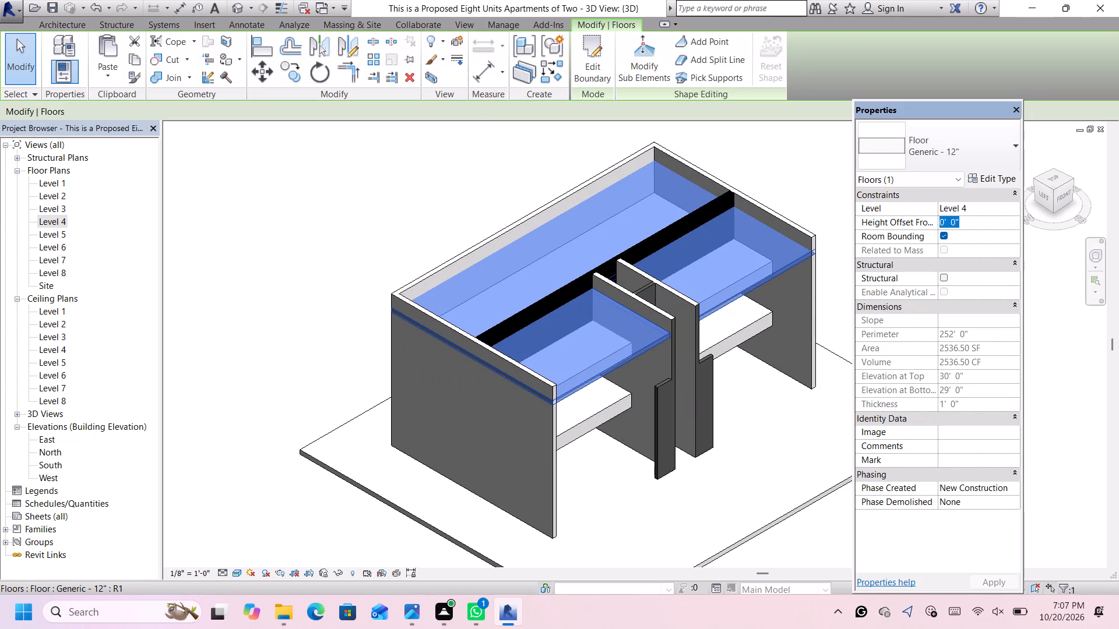
{"action": "key", "text": "BackSpace"}
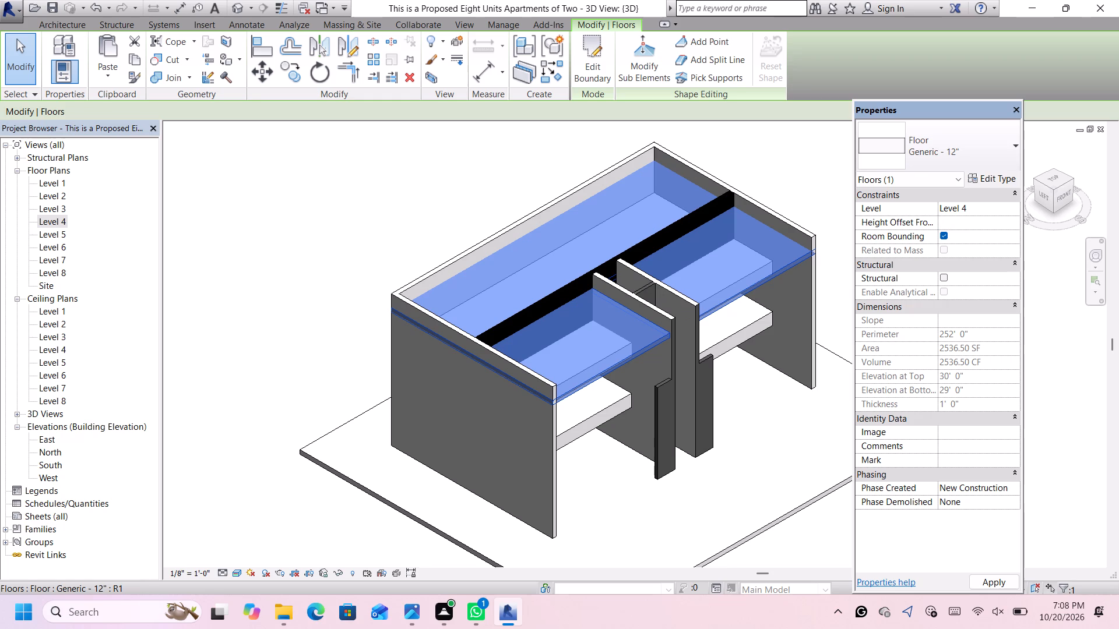
{"action": "type", "text": "3'"}
{"action": "key", "text": "Return"}
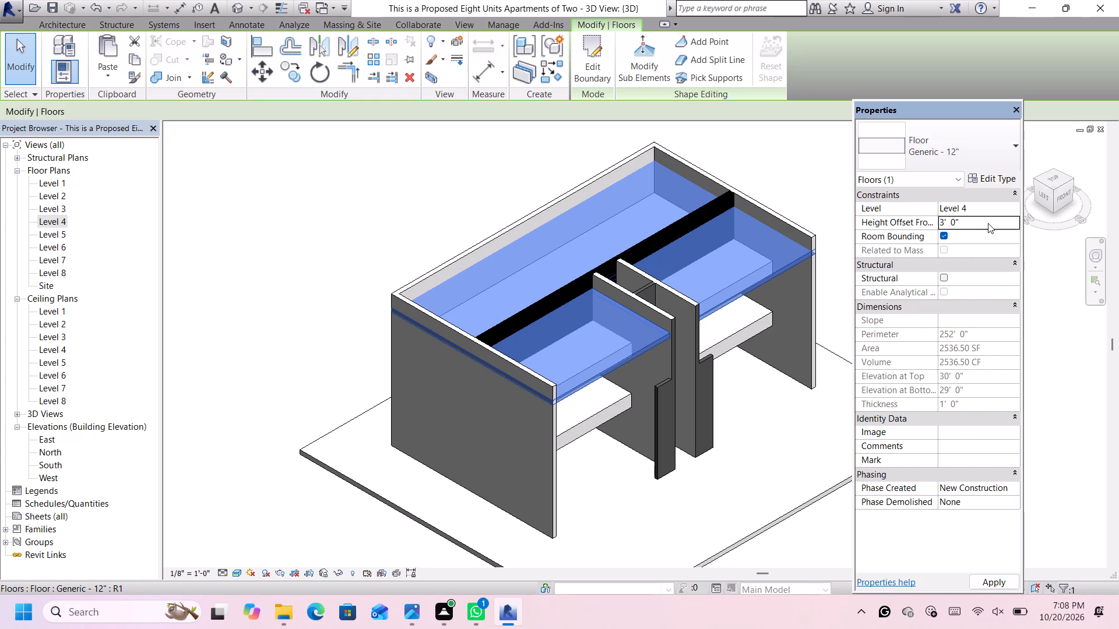
{"action": "key", "text": "Return"}
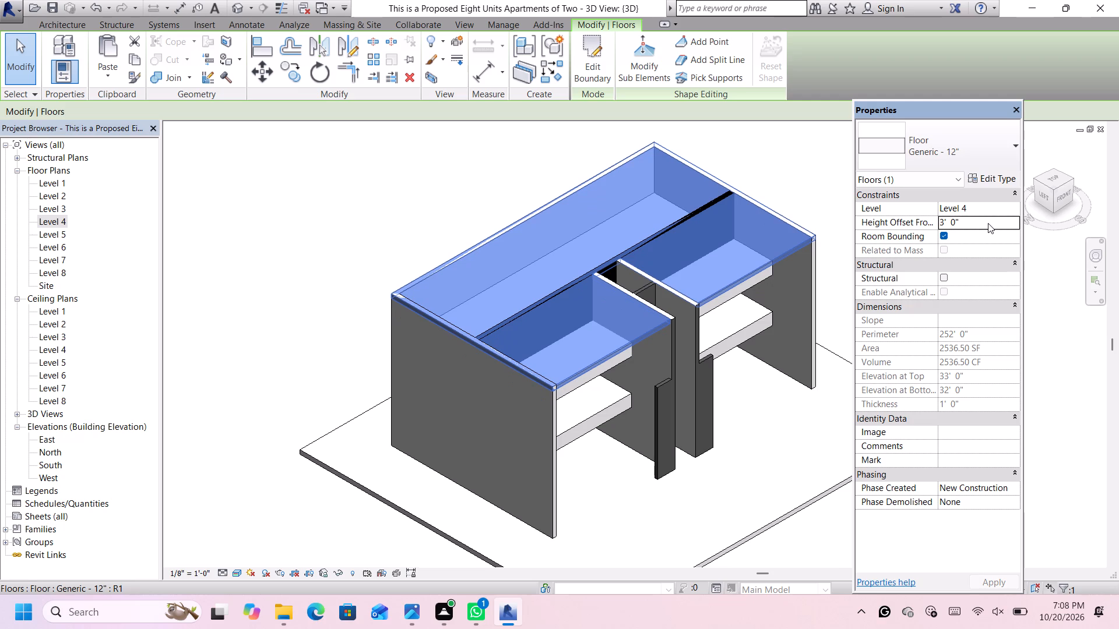
Nudge the west 4'-0" Generic - 8" wall back until the joined central wall's front end aligns with the Level 4 floor's front edge.
{"action": "scroll", "coordinate": [1047, 355], "scroll_direction": "up", "scroll_amount": 4}
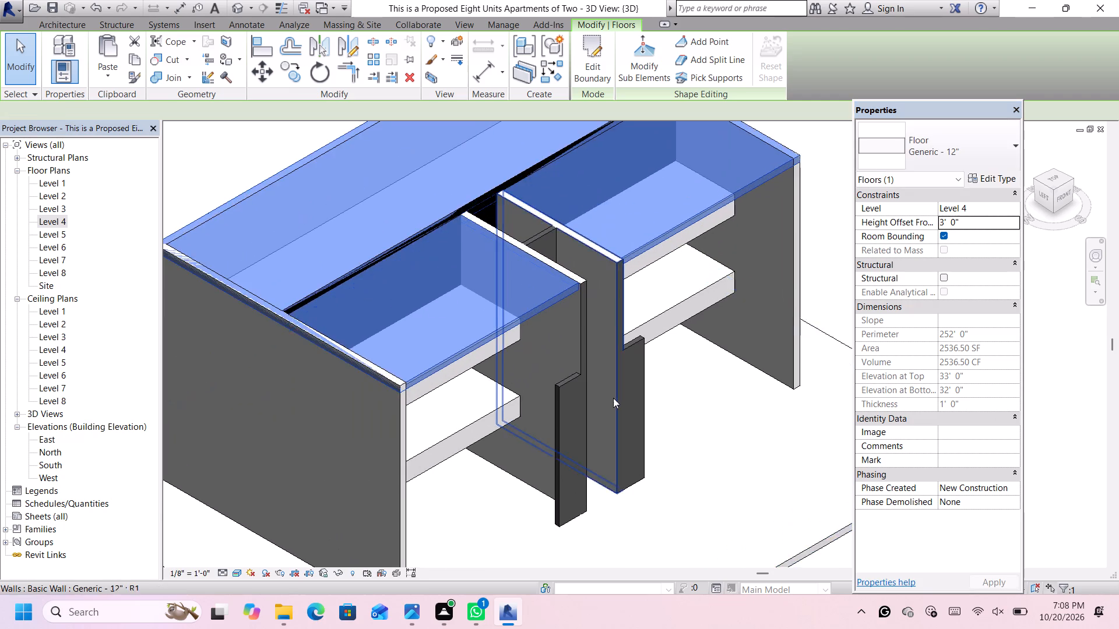
{"action": "scroll", "coordinate": [597, 400], "scroll_direction": "up", "scroll_amount": 3}
{"action": "left_click", "coordinate": [557, 373]}
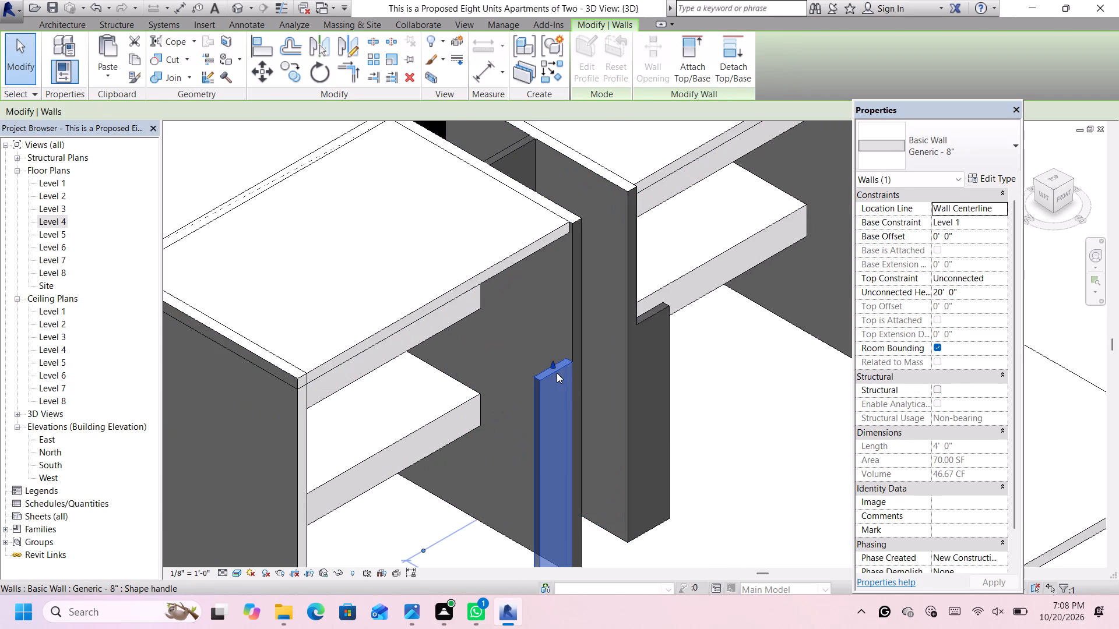
{"action": "key", "text": "Up"}
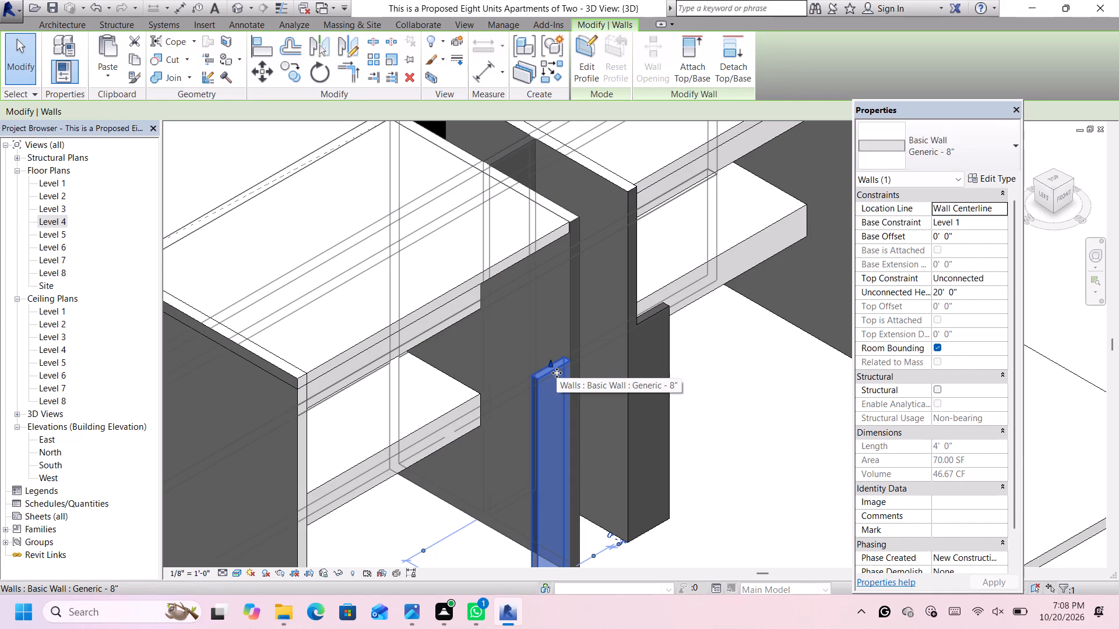
{"action": "scroll", "coordinate": [593, 243], "scroll_direction": "up", "scroll_amount": 5}
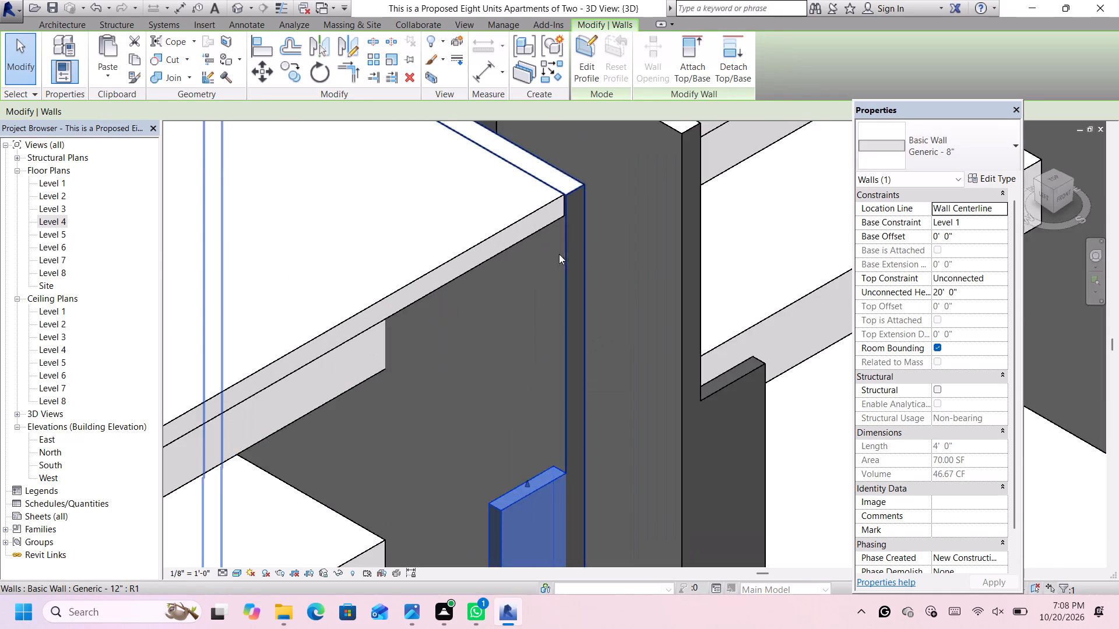
{"action": "scroll", "coordinate": [543, 186], "scroll_direction": "up", "scroll_amount": 8}
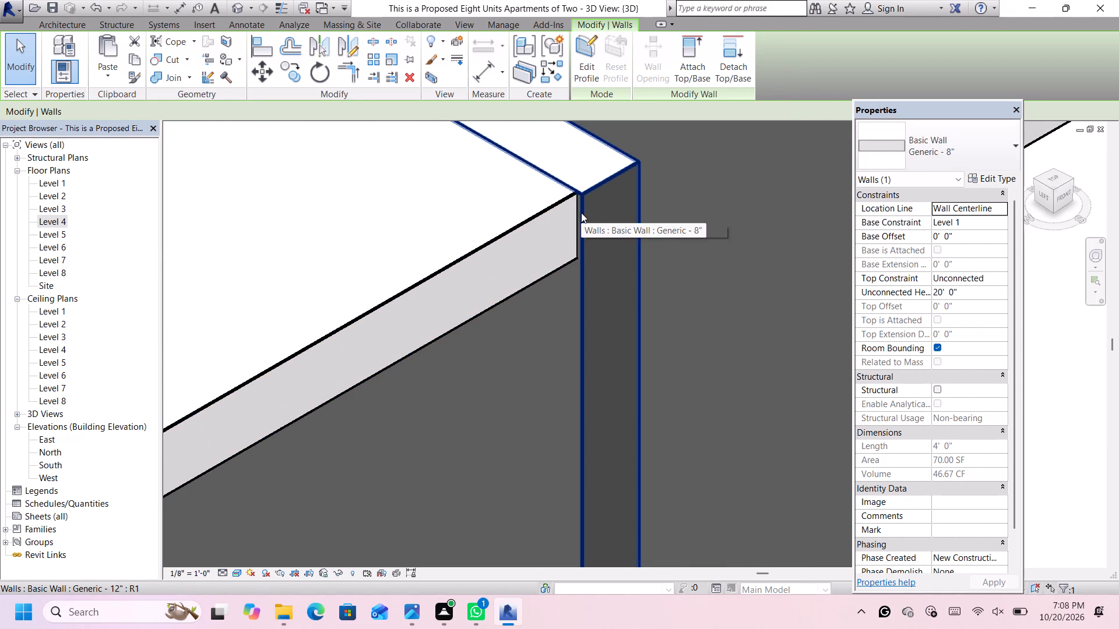
{"action": "key", "text": "Up"}
{"action": "scroll", "coordinate": [581, 211], "scroll_direction": "down", "scroll_amount": 5}
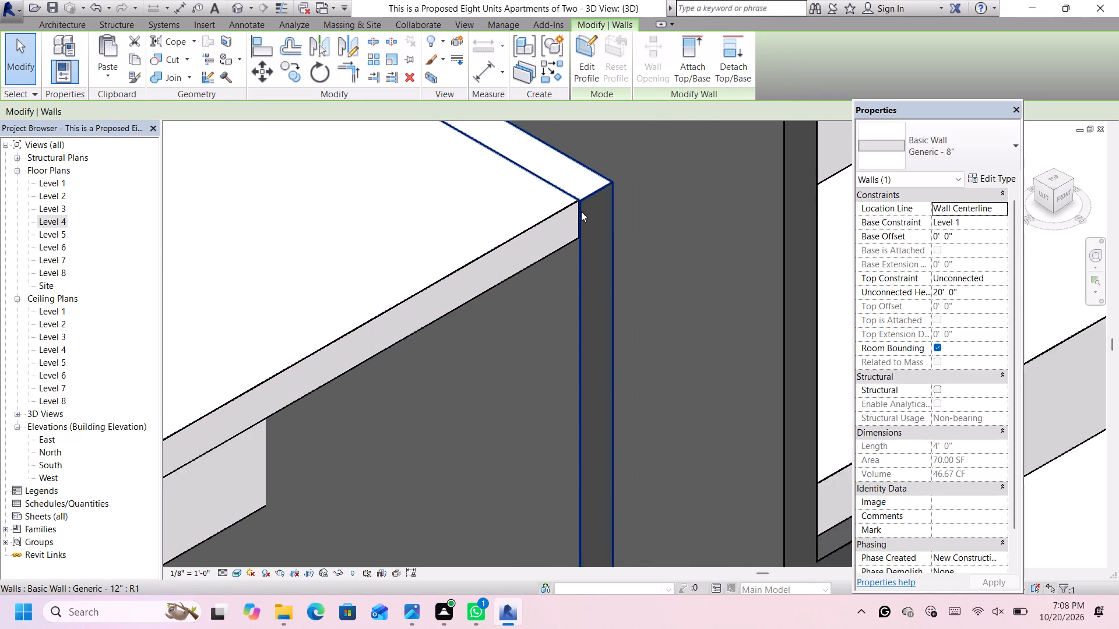
{"action": "scroll", "coordinate": [581, 211], "scroll_direction": "down", "scroll_amount": 7}
{"action": "scroll", "coordinate": [699, 302], "scroll_direction": "up", "scroll_amount": 3}
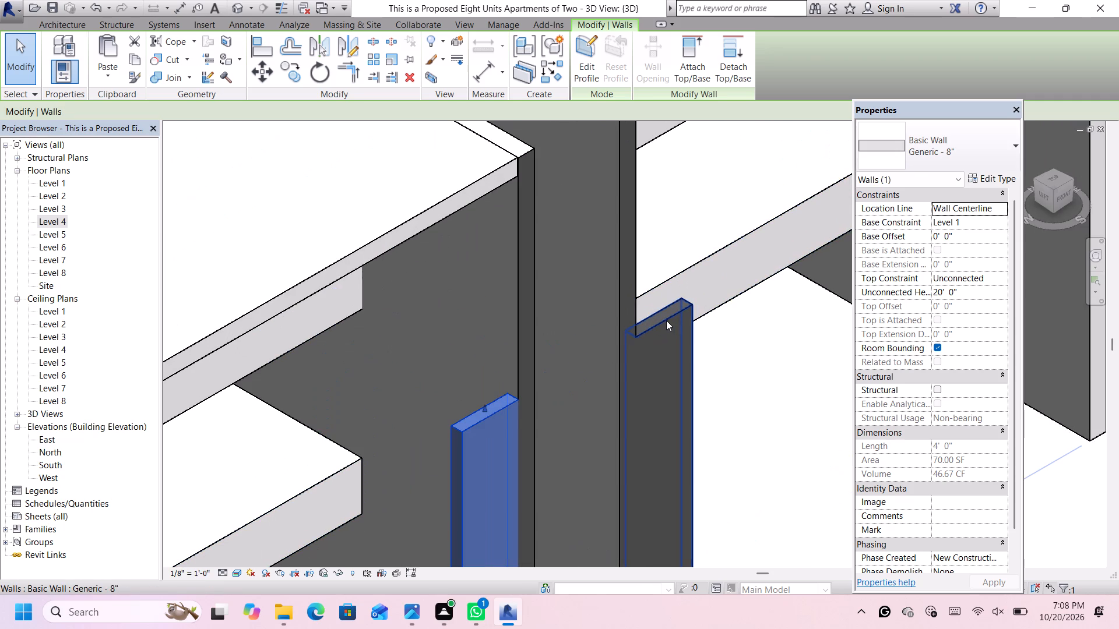
Nudge the east 4'-0" Generic - 8" wall back and forth until its joined central wall's end aligns with the floor's front corner.
{"action": "left_click", "coordinate": [666, 320]}
{"action": "scroll", "coordinate": [664, 319], "scroll_direction": "down", "scroll_amount": 6}
{"action": "scroll", "coordinate": [681, 233], "scroll_direction": "up", "scroll_amount": 2}
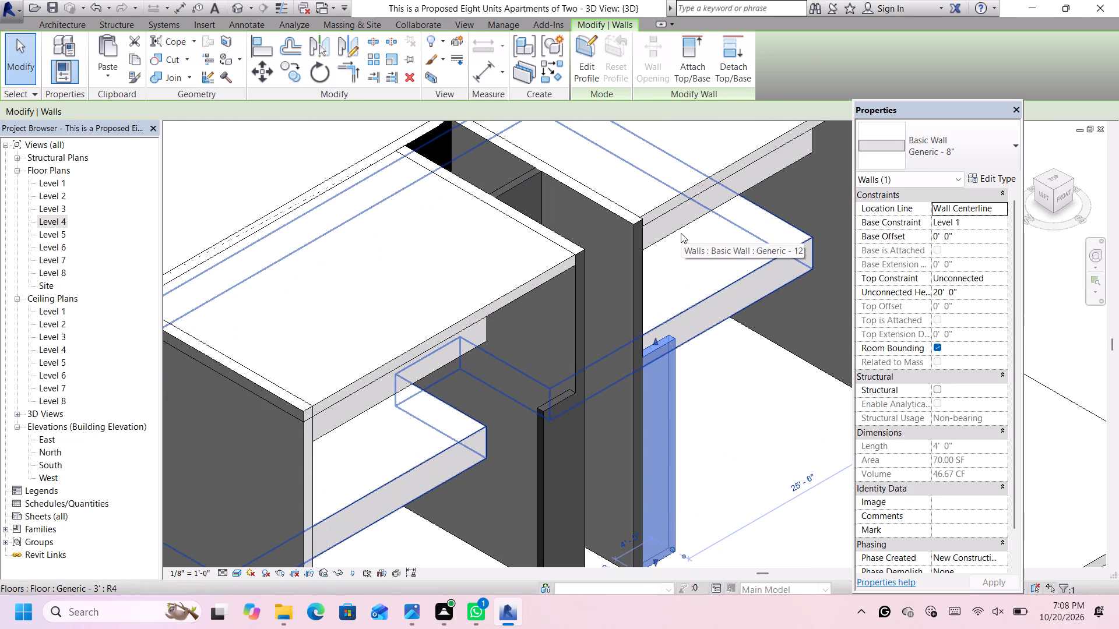
{"action": "key", "text": "Up"}
{"action": "key", "text": "Up"}
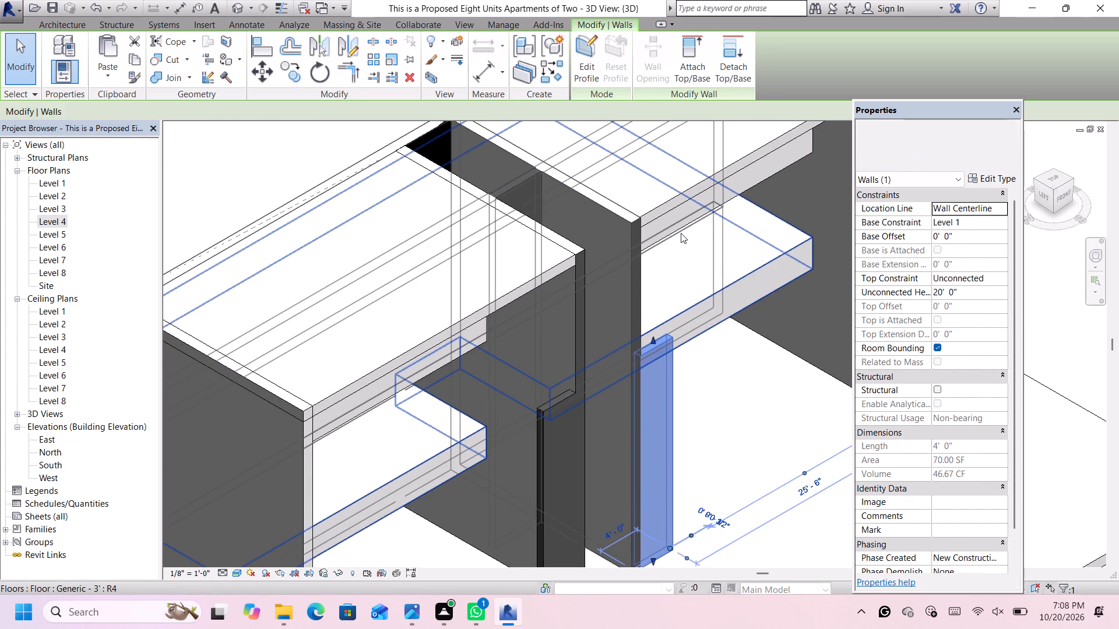
{"action": "scroll", "coordinate": [607, 234], "scroll_direction": "up", "scroll_amount": 13}
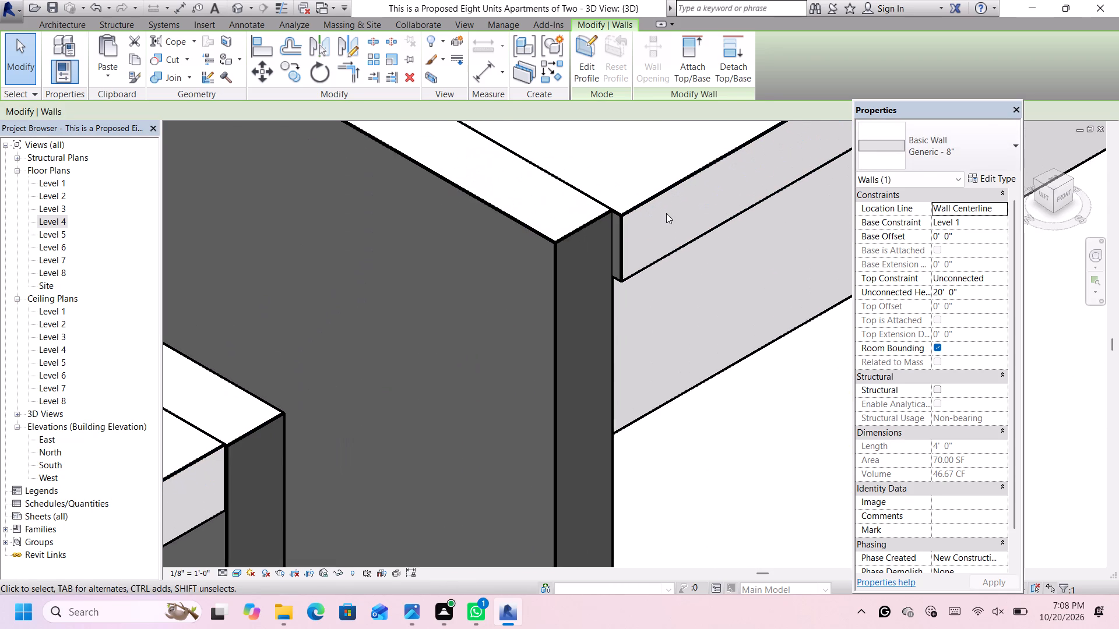
{"action": "key", "text": "Down"}
{"action": "key", "text": "Down"}
{"action": "key", "text": "Down"}
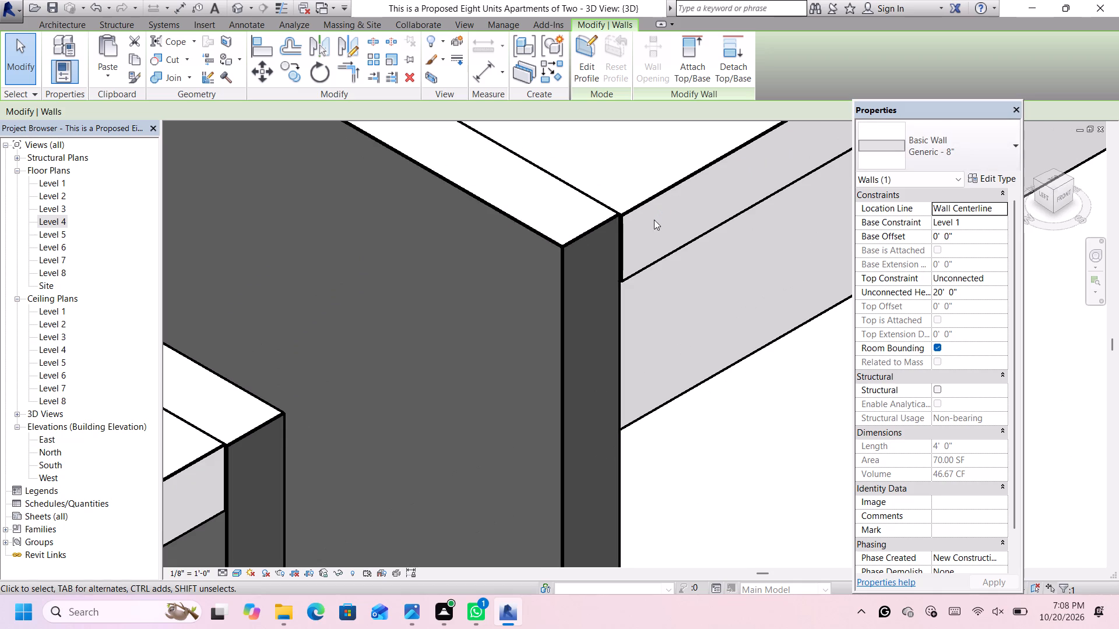
{"action": "scroll", "coordinate": [632, 241], "scroll_direction": "up", "scroll_amount": 9}
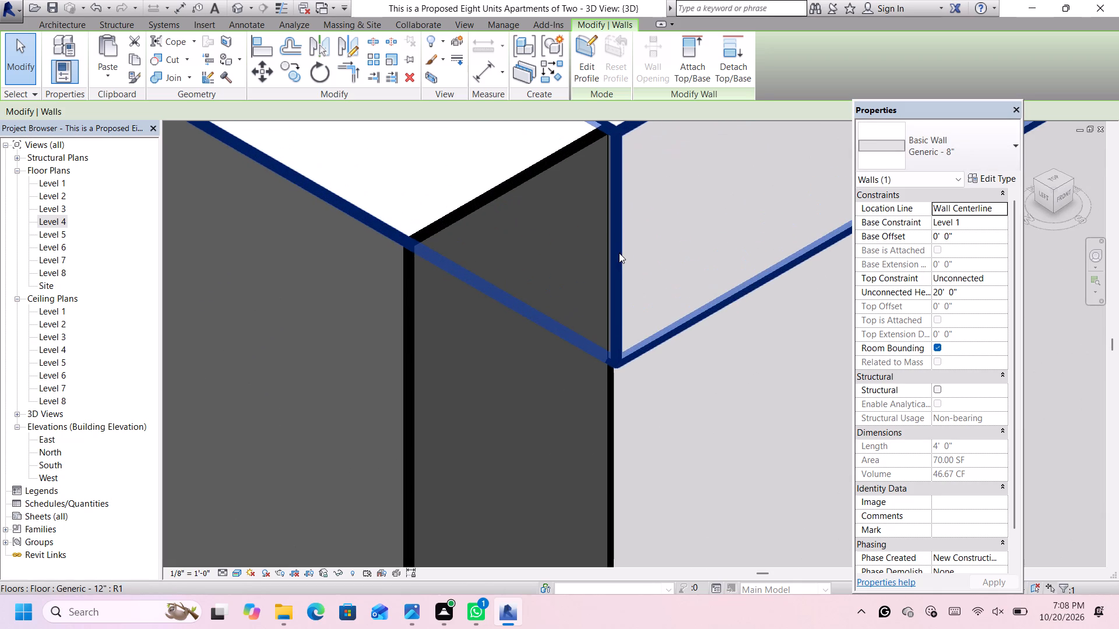
{"action": "key", "text": "Down"}
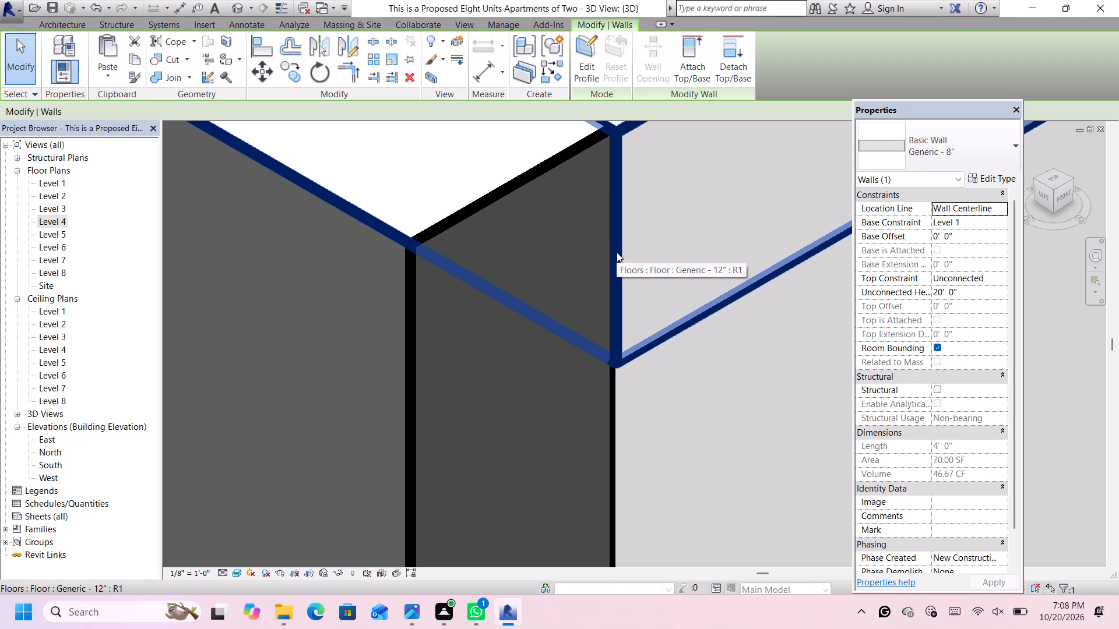
Nudge the east central Generic - 12" wall to fine-tune its alignment with the Level 4 floor's front corner, and deselect it.
{"action": "scroll", "coordinate": [617, 252], "scroll_direction": "down", "scroll_amount": 2}
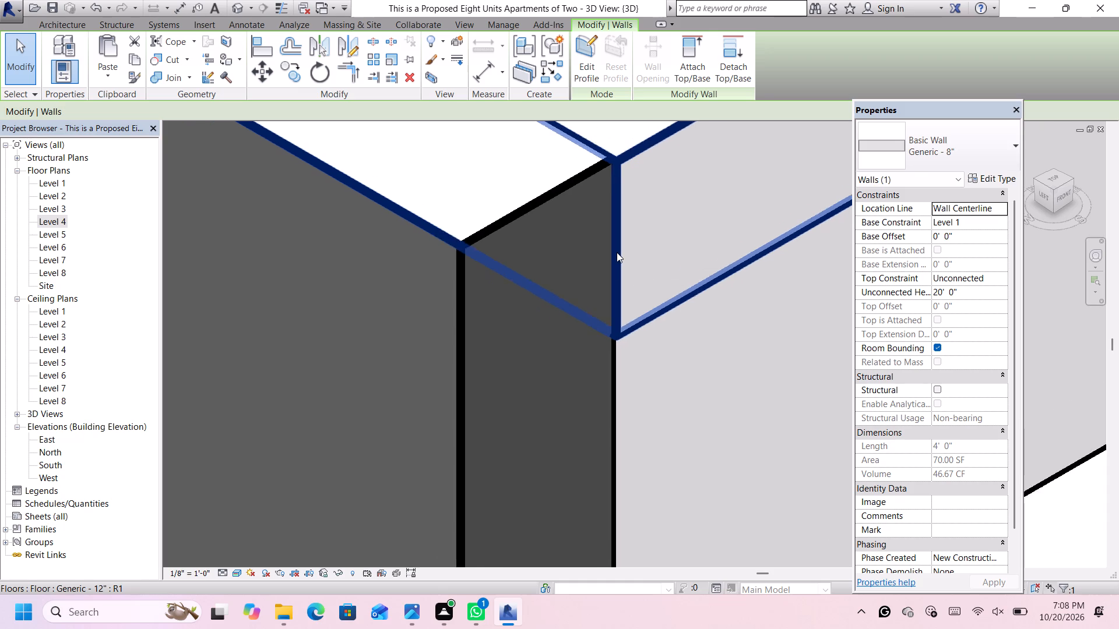
{"action": "scroll", "coordinate": [617, 252], "scroll_direction": "down", "scroll_amount": 3}
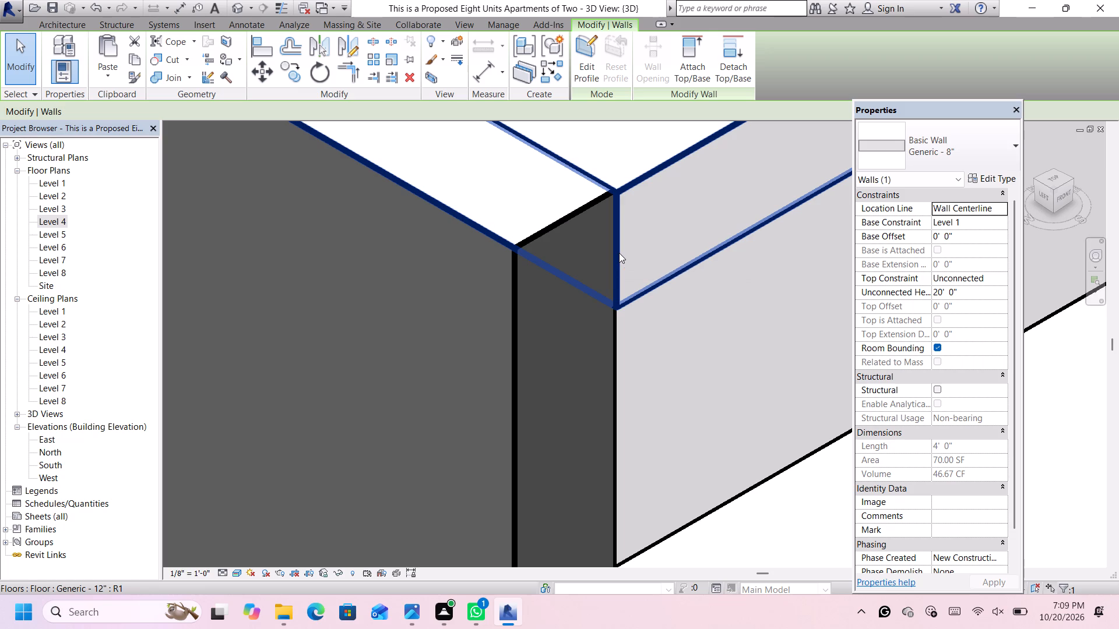
{"action": "scroll", "coordinate": [660, 246], "scroll_direction": "down", "scroll_amount": 4}
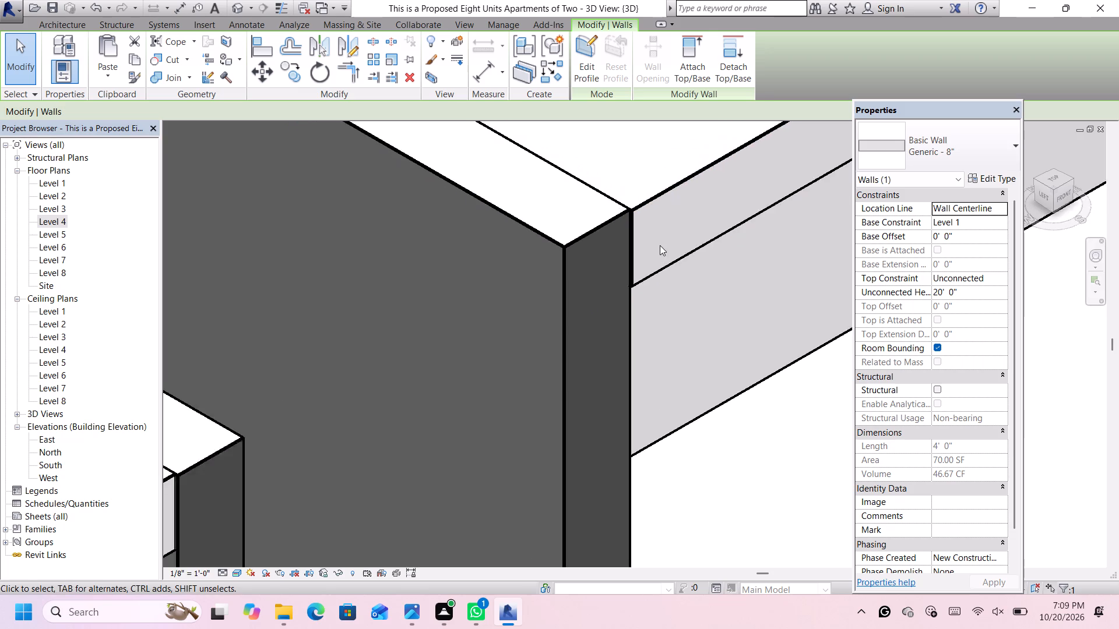
{"action": "scroll", "coordinate": [657, 246], "scroll_direction": "down", "scroll_amount": 5}
{"action": "scroll", "coordinate": [656, 248], "scroll_direction": "up", "scroll_amount": 15}
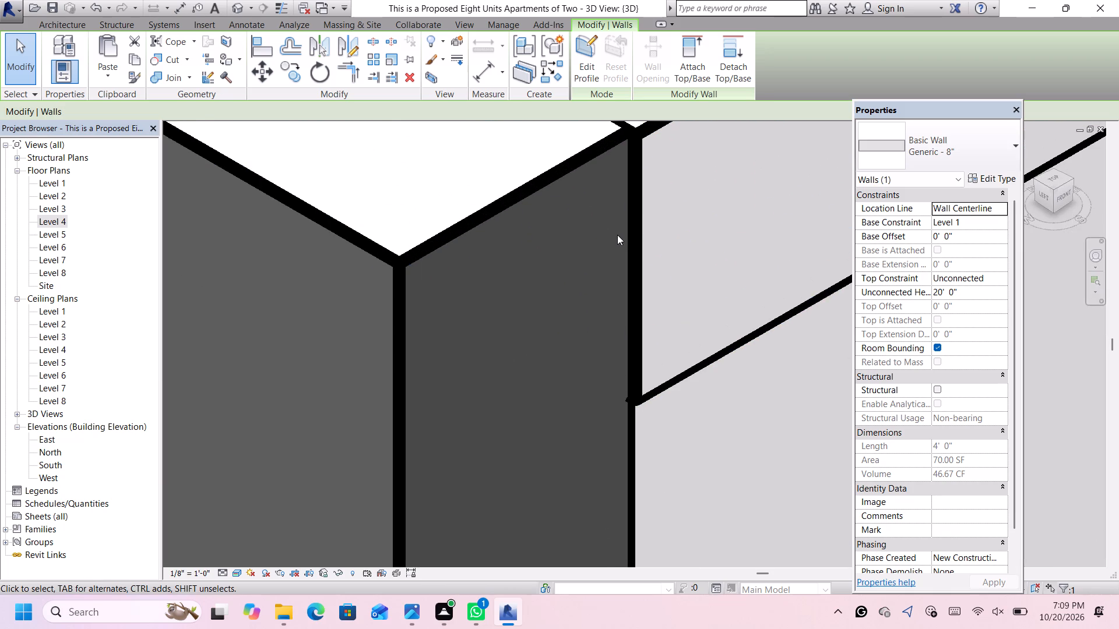
{"action": "scroll", "coordinate": [625, 222], "scroll_direction": "down", "scroll_amount": 5}
{"action": "scroll", "coordinate": [621, 210], "scroll_direction": "up", "scroll_amount": 2}
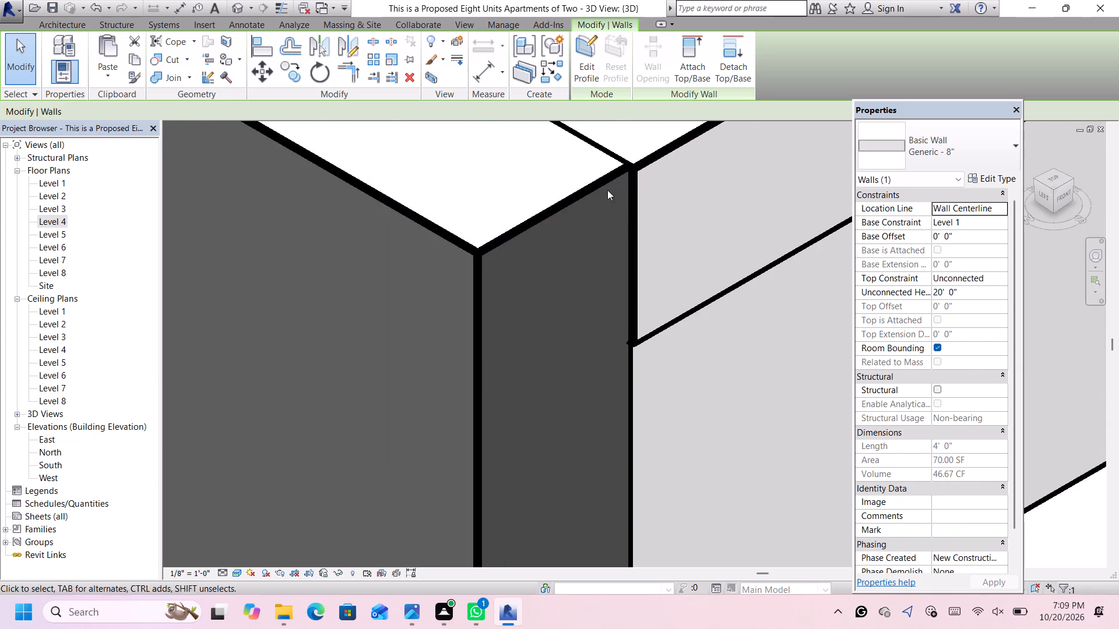
{"action": "left_click", "coordinate": [601, 185]}
{"action": "key", "text": "Down"}
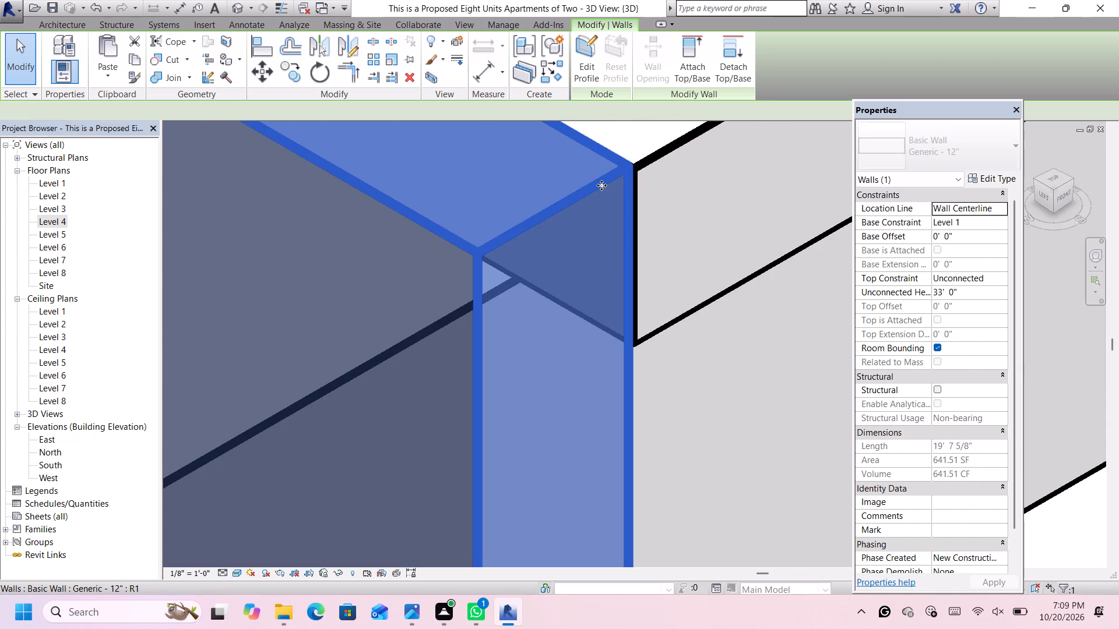
{"action": "key", "text": "Down"}
{"action": "key", "text": "Down"}
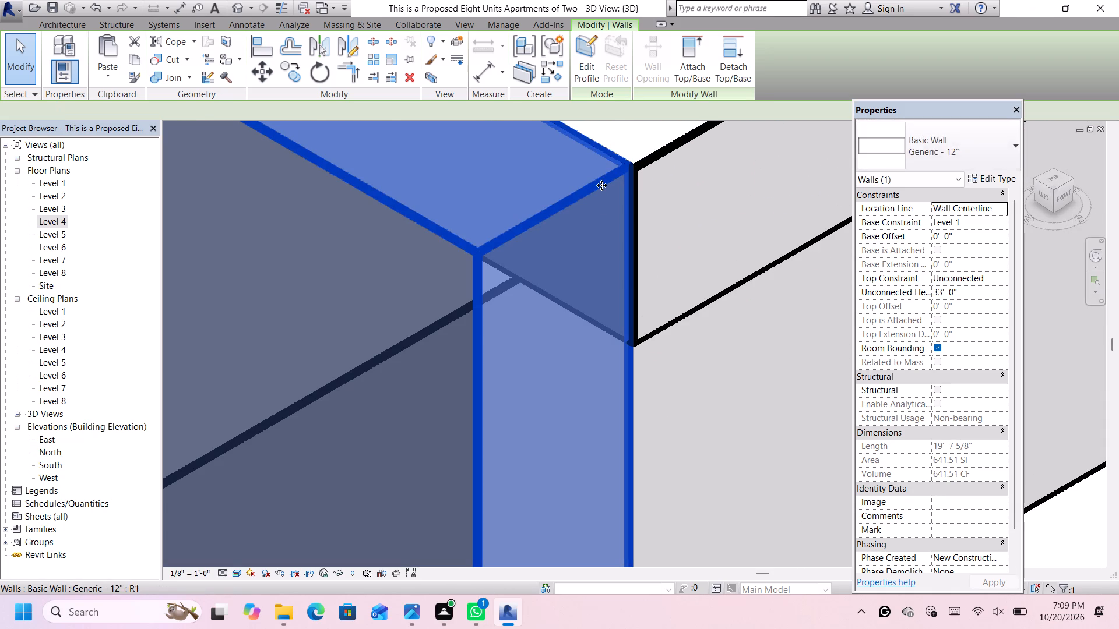
{"action": "key", "text": "Up"}
{"action": "key", "text": "Up"}
{"action": "key", "text": "Up"}
{"action": "key", "text": "Up"}
{"action": "key", "text": "Up"}
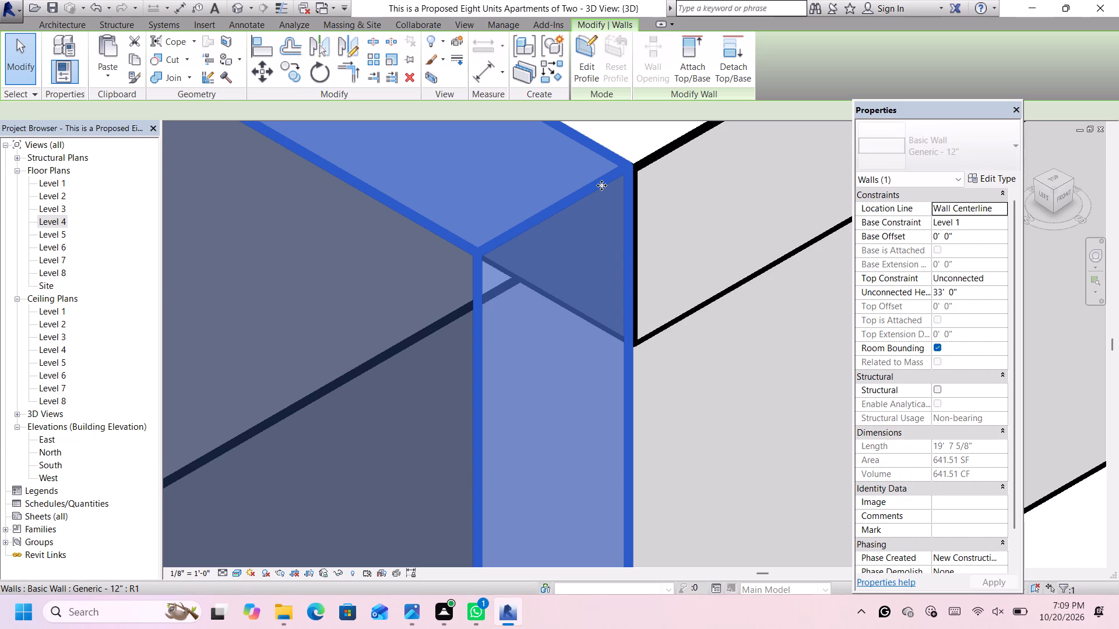
{"action": "key", "text": "Up"}
{"action": "key", "text": "Up"}
{"action": "scroll", "coordinate": [601, 184], "scroll_direction": "down", "scroll_amount": 12}
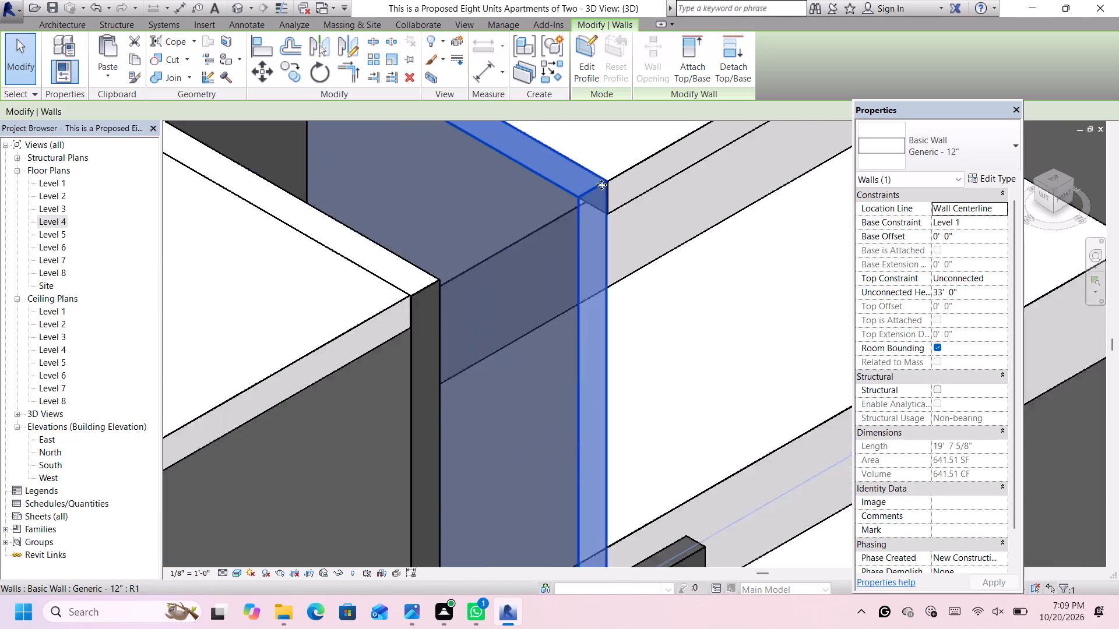
{"action": "scroll", "coordinate": [601, 185], "scroll_direction": "down", "scroll_amount": 14}
{"action": "left_click", "coordinate": [730, 470]}
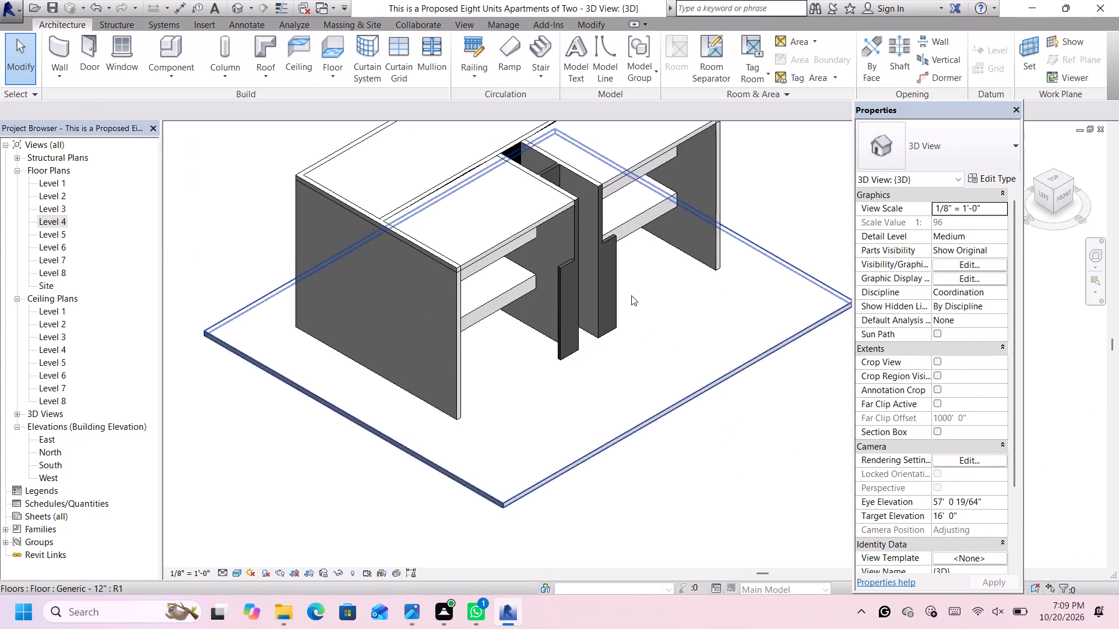
Set the unconnected height of the west 4'-0" Generic - 8" wall to 33'-0".
{"action": "scroll", "coordinate": [631, 295], "scroll_direction": "up", "scroll_amount": 5}
{"action": "left_click", "coordinate": [522, 230]}
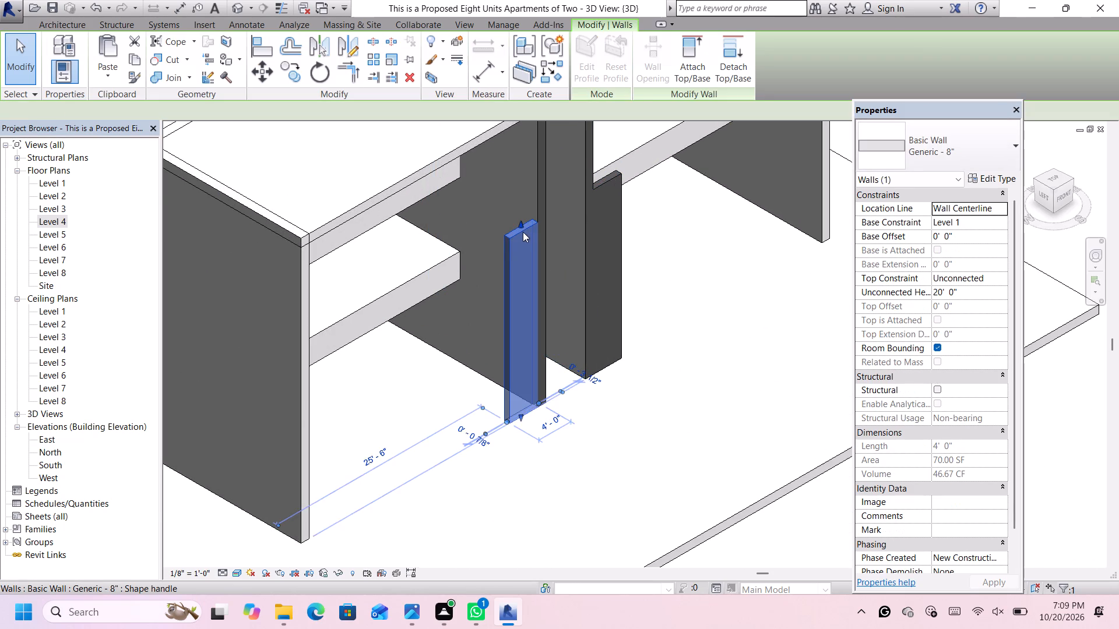
{"action": "scroll", "coordinate": [523, 232], "scroll_direction": "down", "scroll_amount": 5}
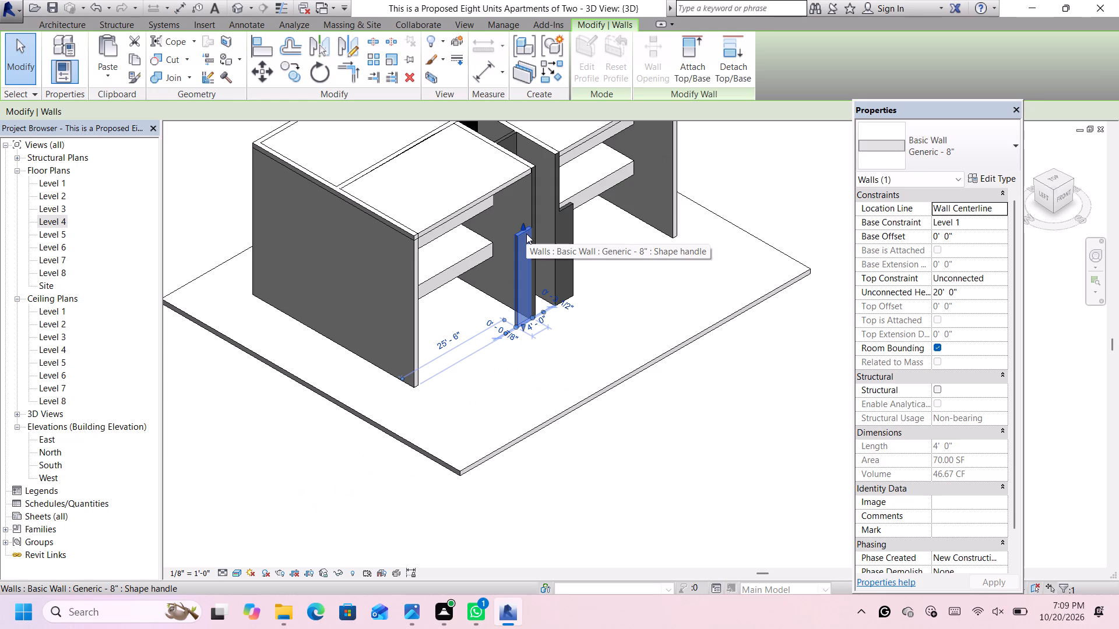
{"action": "left_click", "coordinate": [975, 293]}
{"action": "key", "text": "BackSpace"}
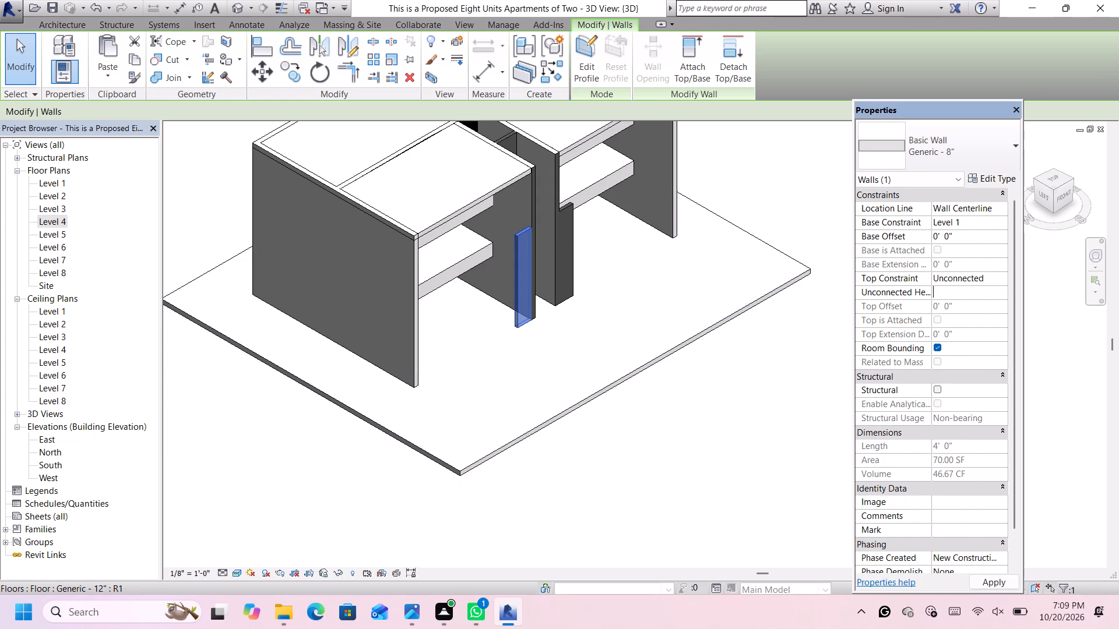
{"action": "type", "text": "33"}
{"action": "key", "text": "apostrophe"}
{"action": "key", "text": "Return"}
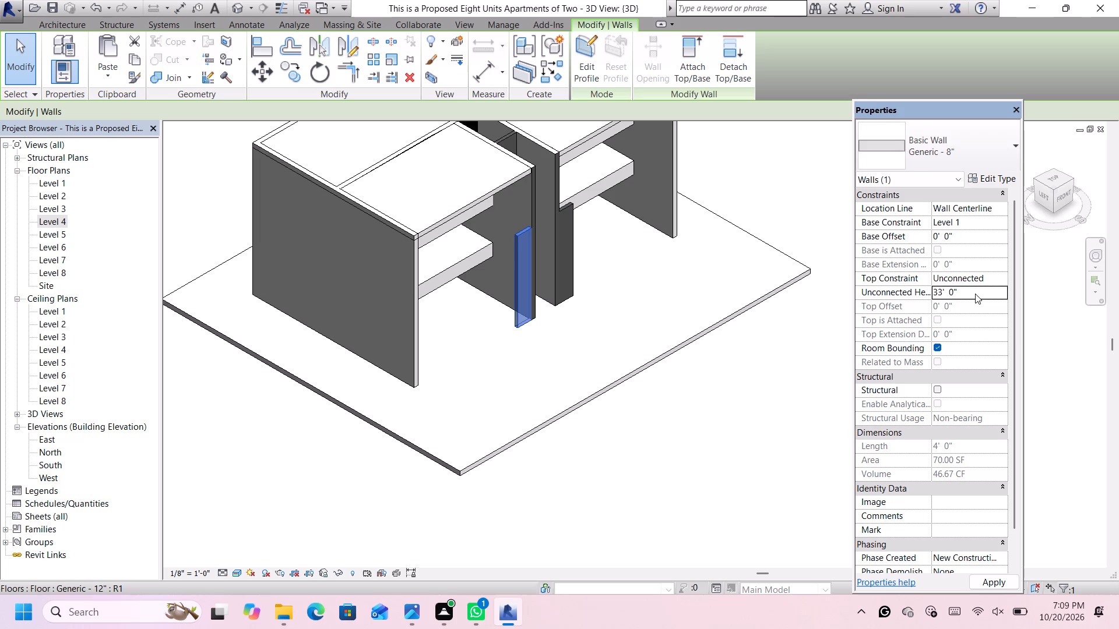
Set the unconnected height of the east 4'-0" Generic - 8" wall to 33'-0", and deselect it.
{"action": "scroll", "coordinate": [575, 202], "scroll_direction": "up", "scroll_amount": 5}
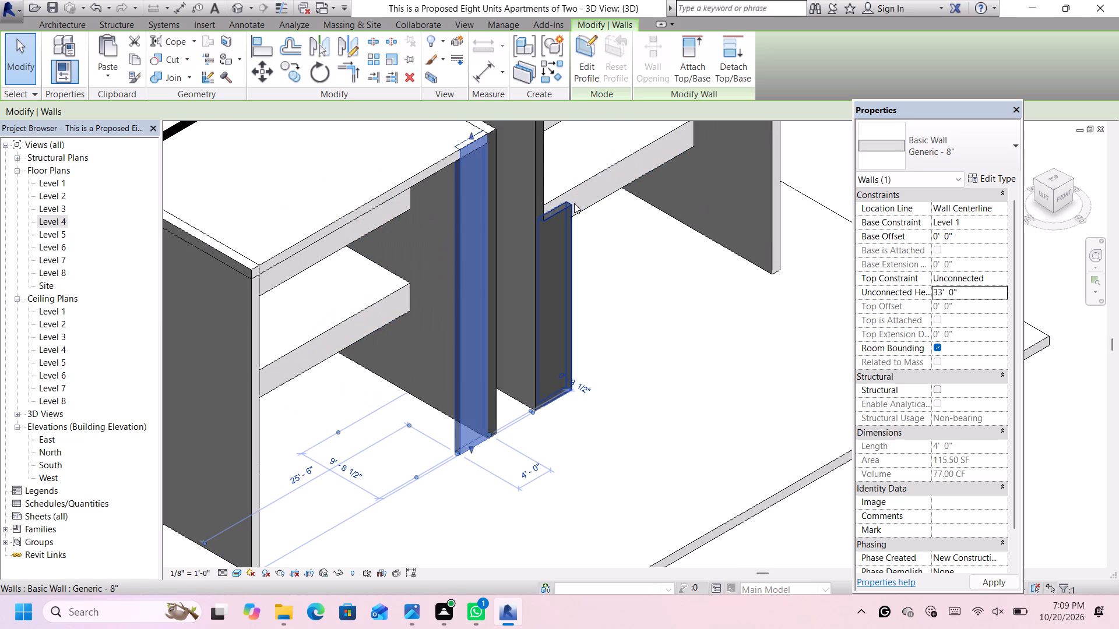
{"action": "left_click", "coordinate": [561, 208]}
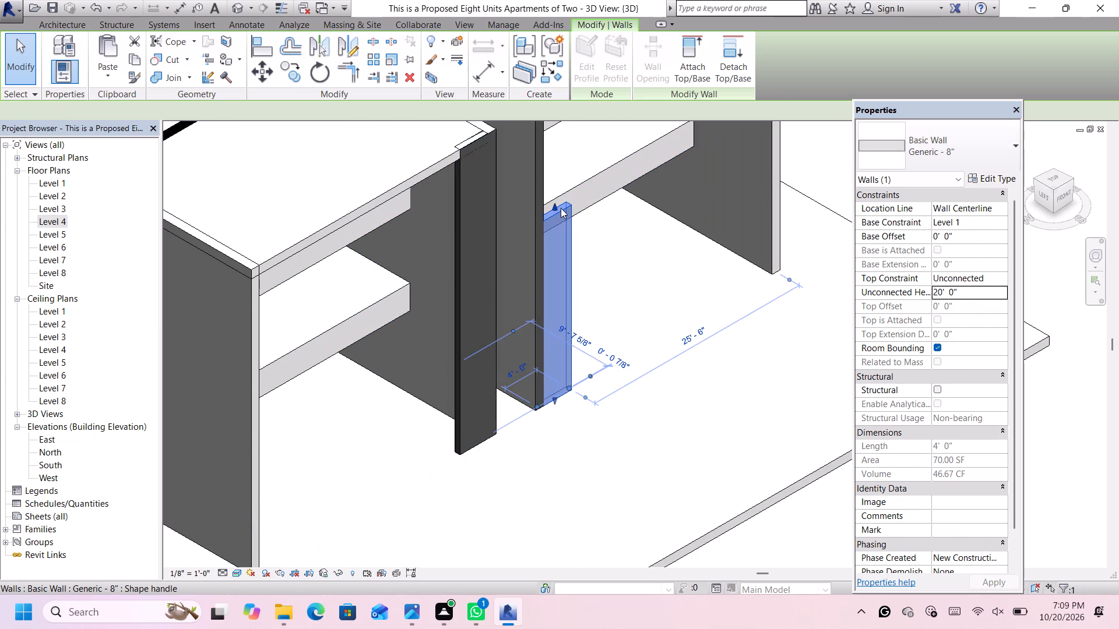
{"action": "scroll", "coordinate": [561, 208], "scroll_direction": "down", "scroll_amount": 4}
{"action": "left_click", "coordinate": [966, 288]}
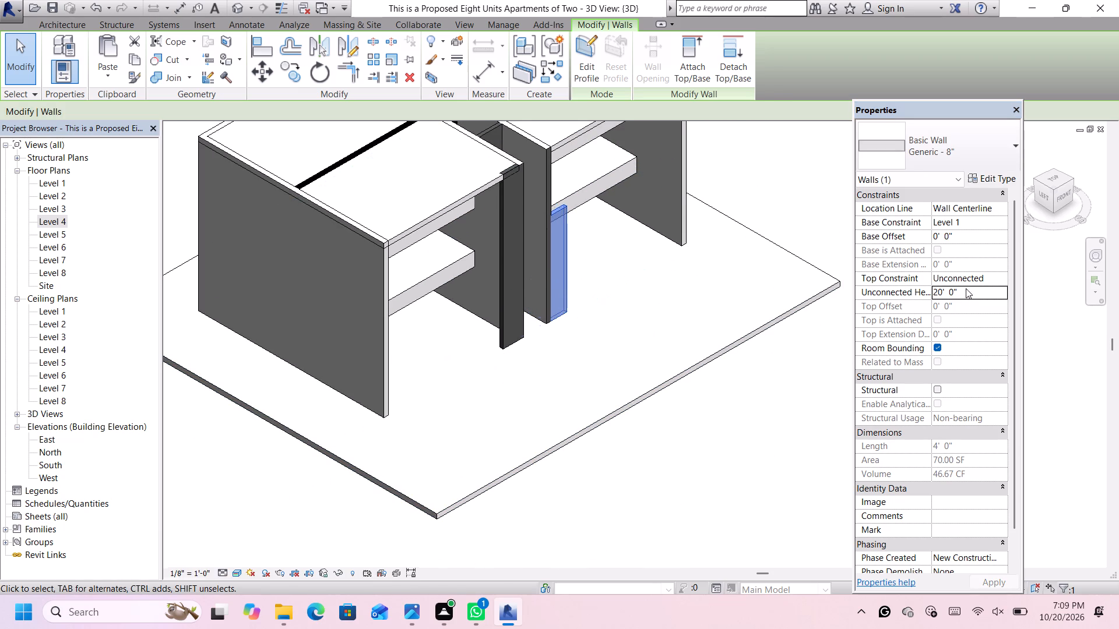
{"action": "key", "text": "BackSpace"}
{"action": "type", "text": "33'"}
{"action": "key", "text": "Return"}
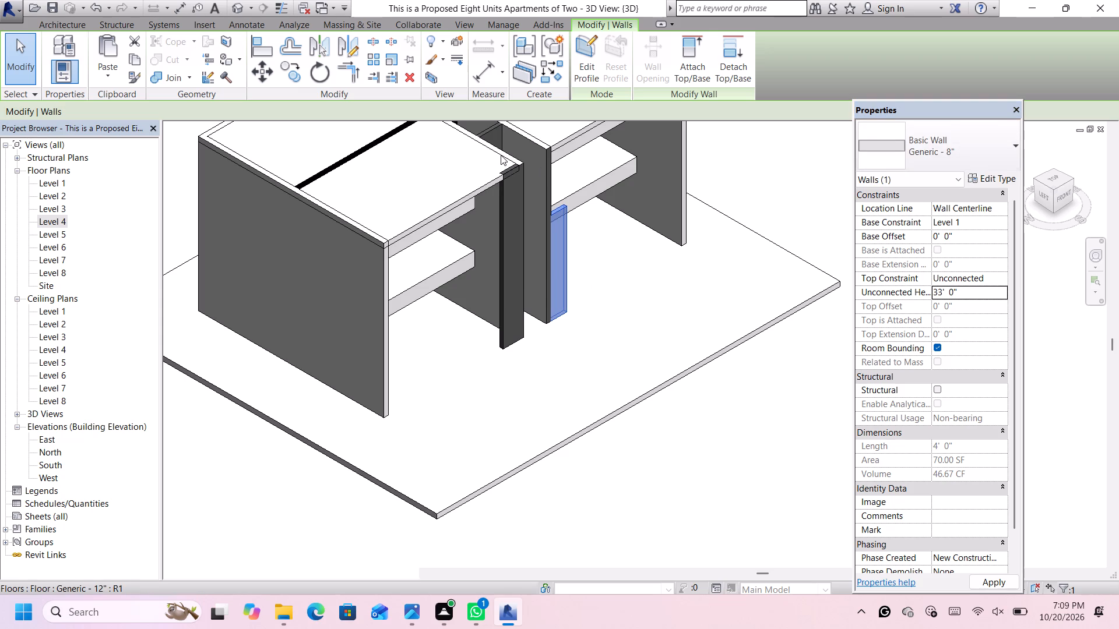
{"action": "scroll", "coordinate": [505, 155], "scroll_direction": "down", "scroll_amount": 7}
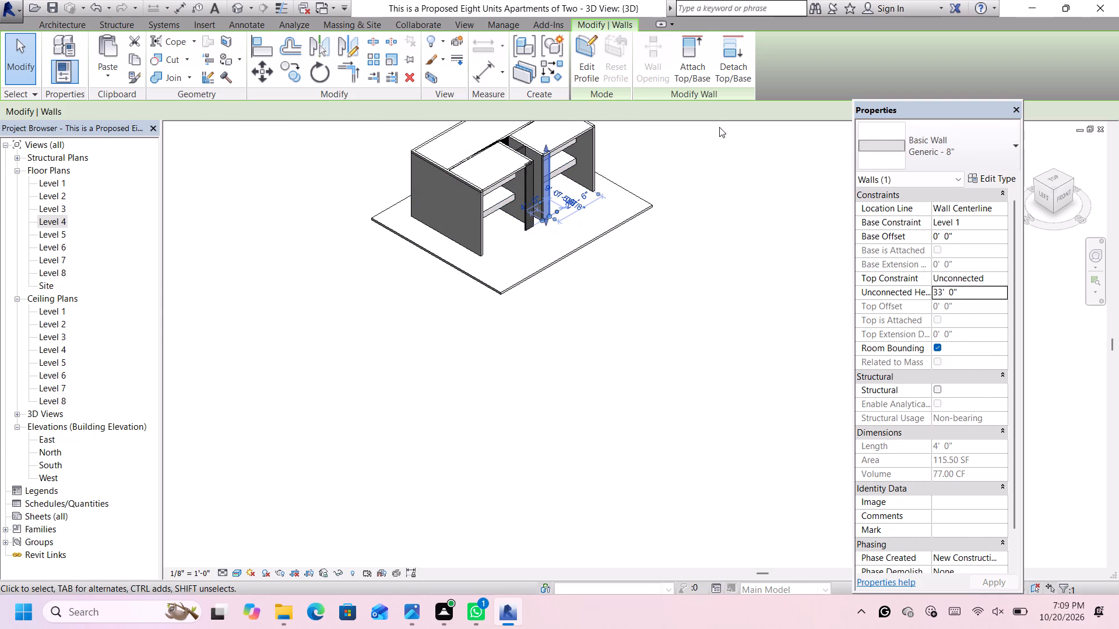
{"action": "scroll", "coordinate": [687, 179], "scroll_direction": "up", "scroll_amount": 2}
{"action": "scroll", "coordinate": [684, 151], "scroll_direction": "down", "scroll_amount": 4}
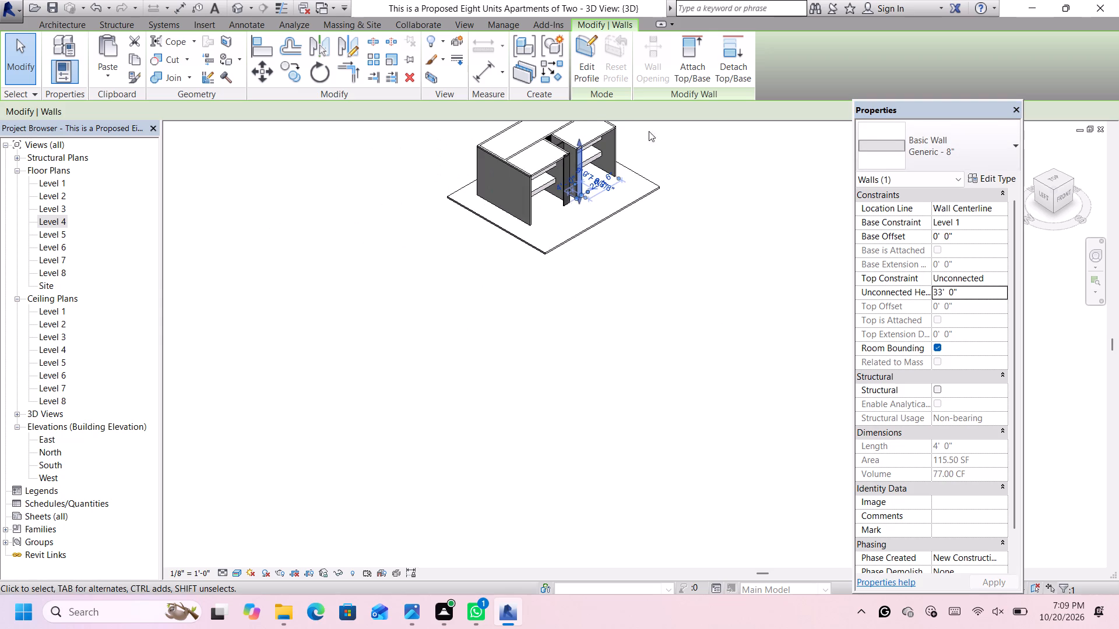
{"action": "scroll", "coordinate": [638, 116], "scroll_direction": "up", "scroll_amount": 12}
{"action": "left_click", "coordinate": [704, 176]}
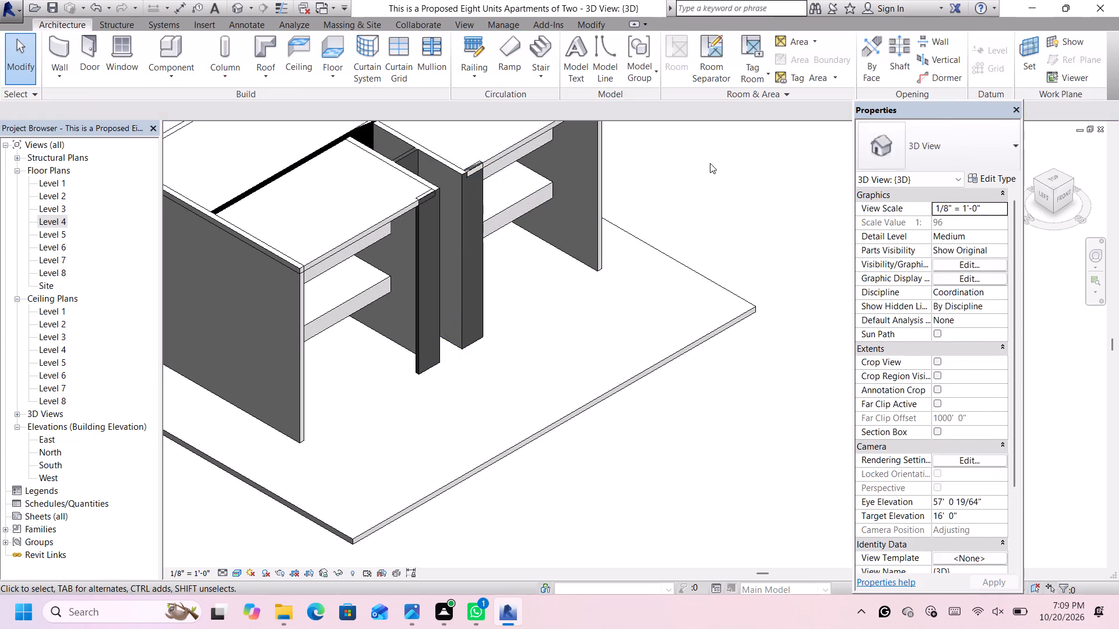
Nudge the east 4'-0" Generic - 8" wall forward and back to fine-tune its alignment with the Level 4 floor's front edge, and deselect it.
{"action": "scroll", "coordinate": [607, 154], "scroll_direction": "up", "scroll_amount": 5}
{"action": "scroll", "coordinate": [432, 182], "scroll_direction": "up", "scroll_amount": 5}
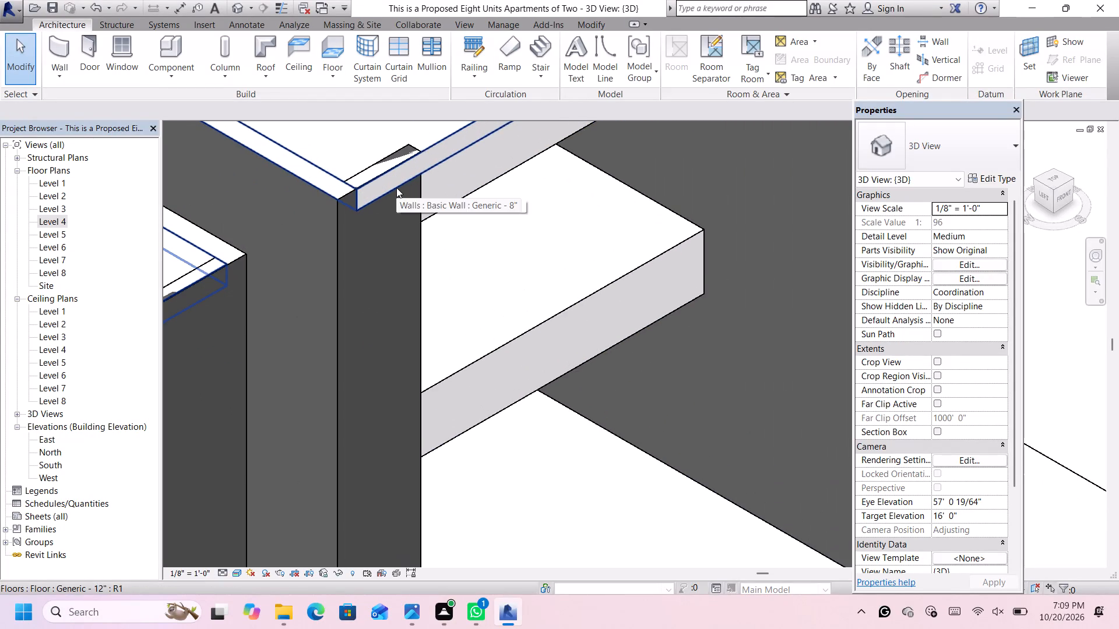
{"action": "scroll", "coordinate": [396, 188], "scroll_direction": "down", "scroll_amount": 4}
{"action": "scroll", "coordinate": [385, 193], "scroll_direction": "up", "scroll_amount": 3}
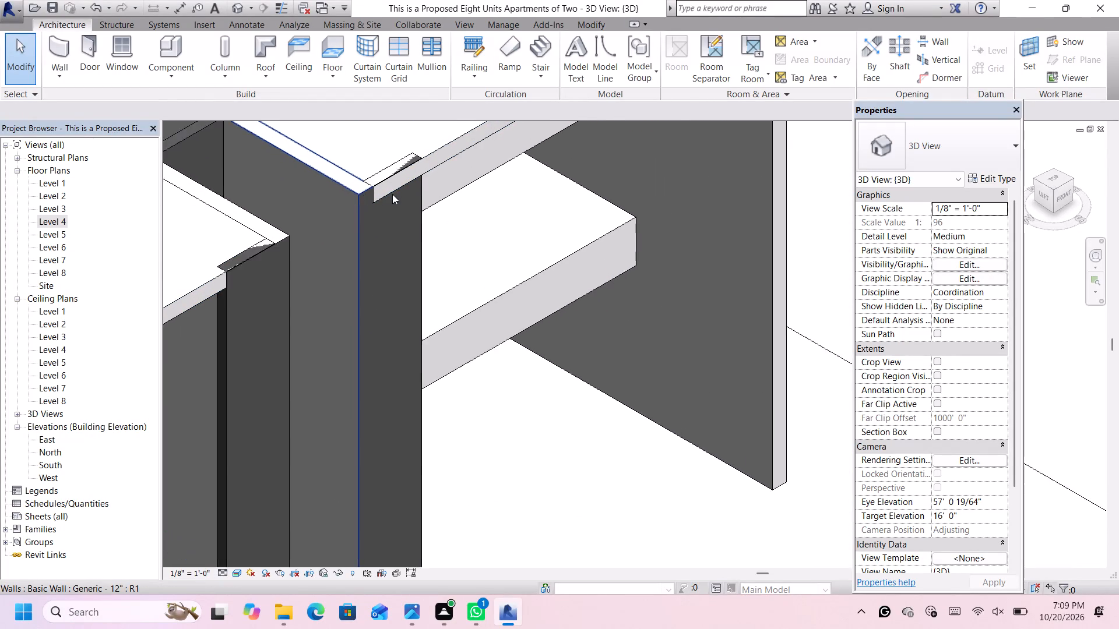
{"action": "scroll", "coordinate": [392, 194], "scroll_direction": "up", "scroll_amount": 8}
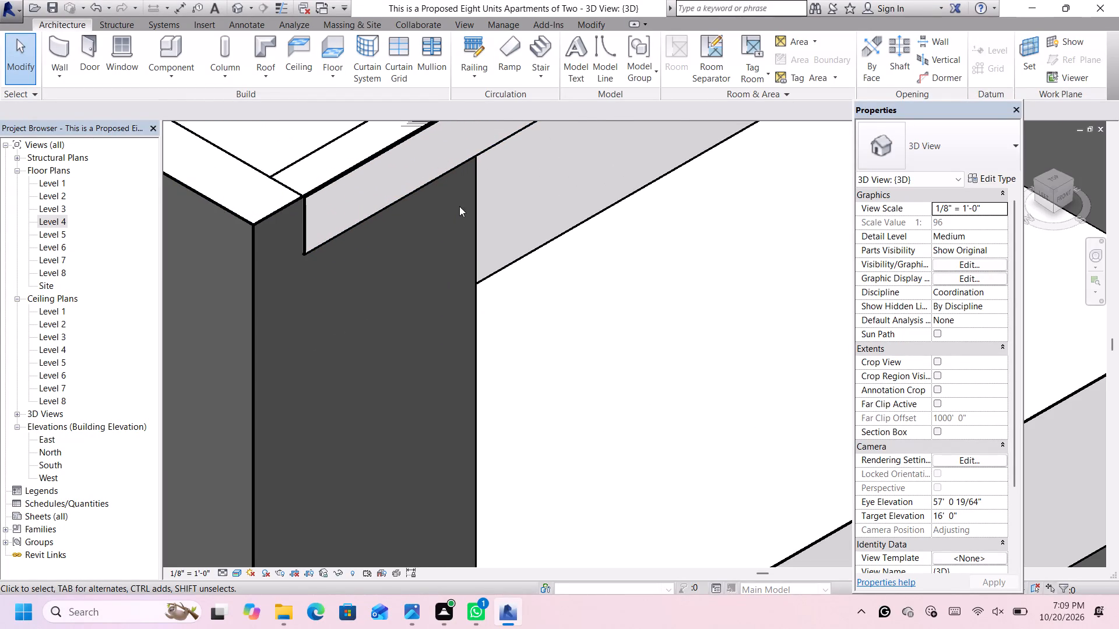
{"action": "left_click", "coordinate": [477, 330]}
{"action": "key", "text": "Down"}
{"action": "key", "text": "Down"}
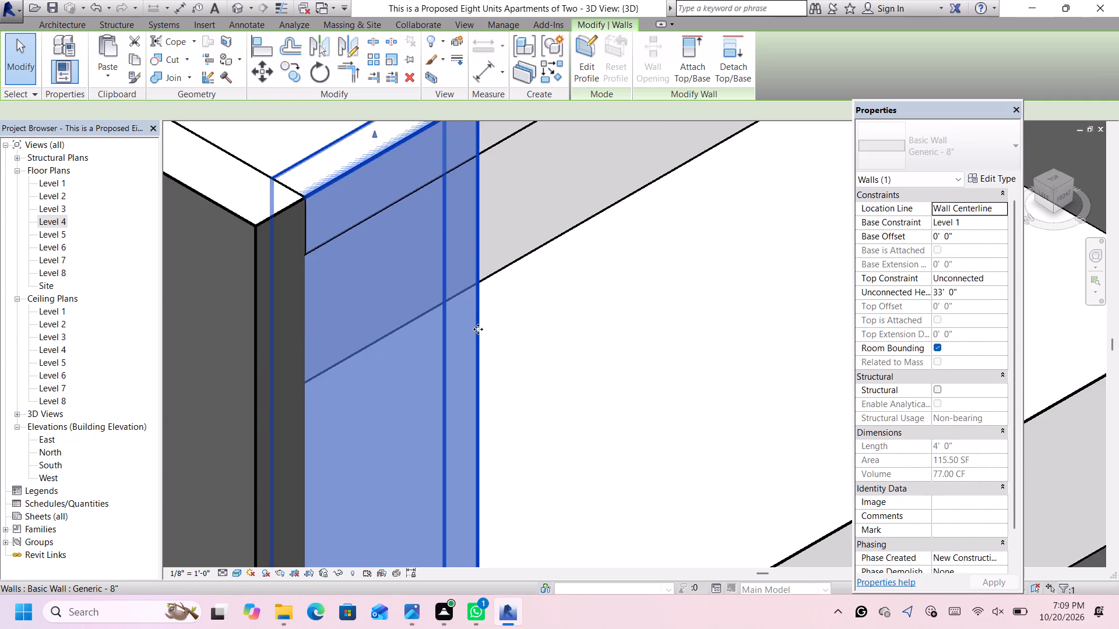
{"action": "key", "text": "Up"}
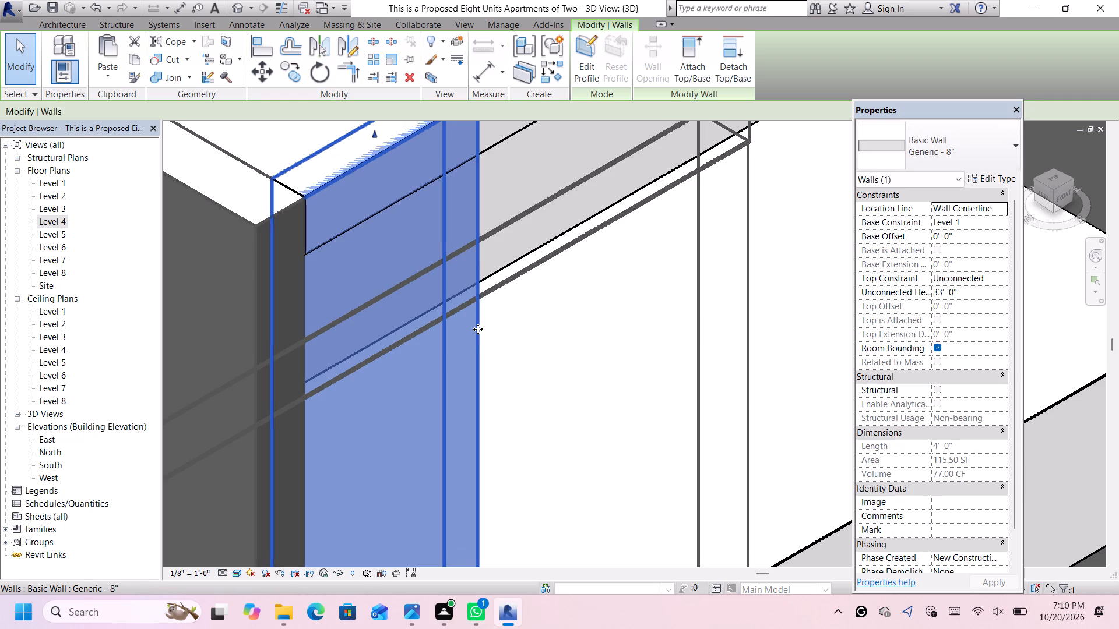
{"action": "scroll", "coordinate": [483, 325], "scroll_direction": "down", "scroll_amount": 15}
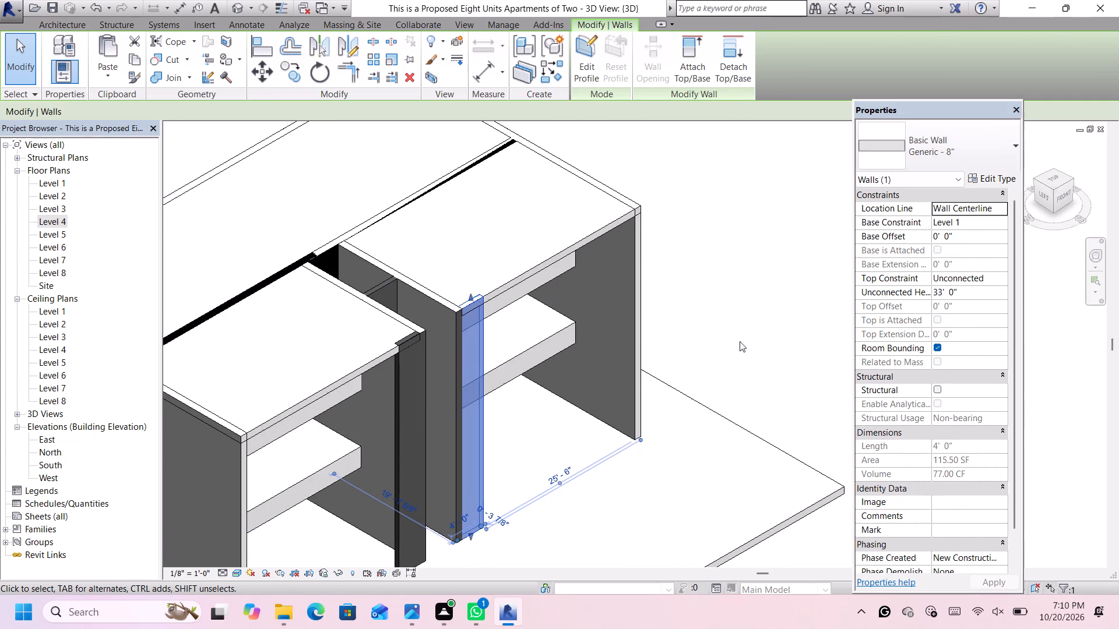
{"action": "left_click", "coordinate": [776, 312]}
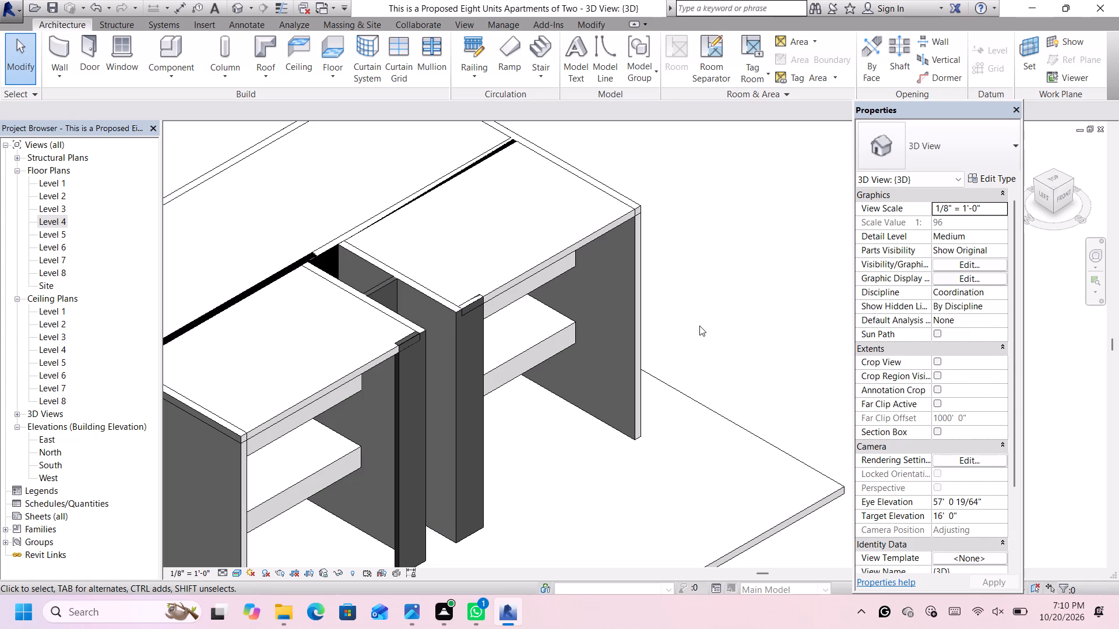
Duplicate the west 4'-0" wall's type under the name Generic - 8" wood.
{"action": "left_click", "coordinate": [400, 370]}
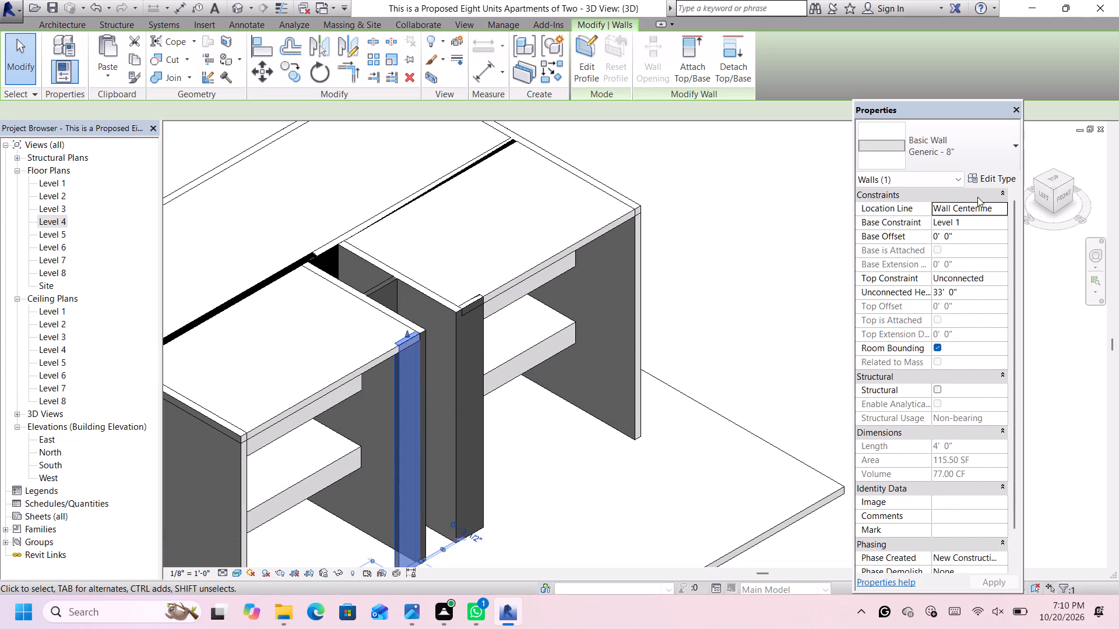
{"action": "left_click", "coordinate": [991, 181]}
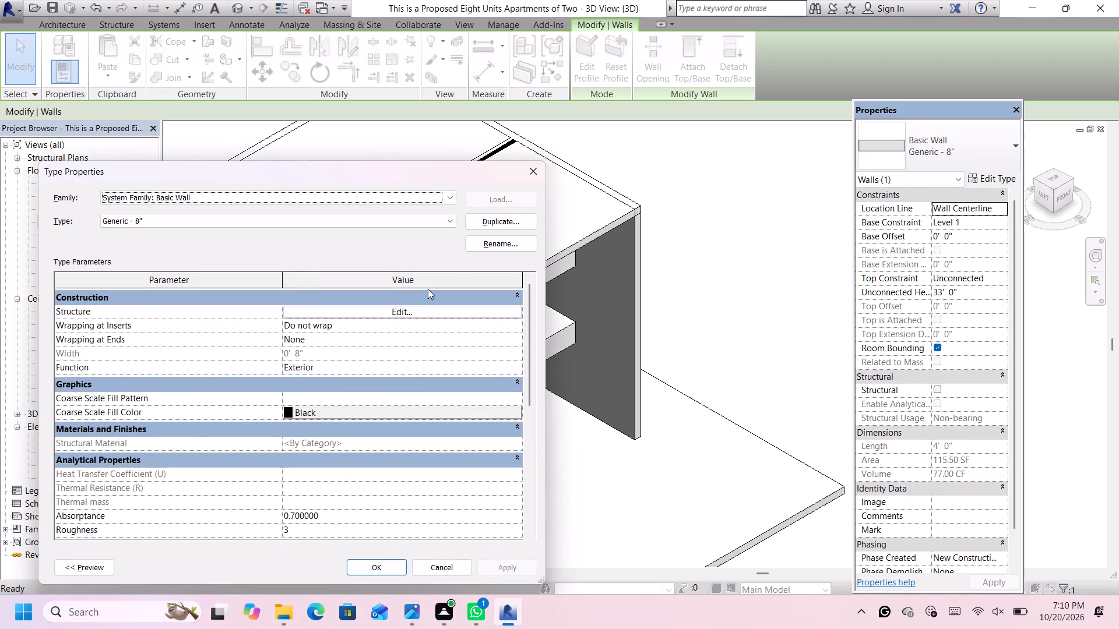
{"action": "left_click", "coordinate": [491, 224]}
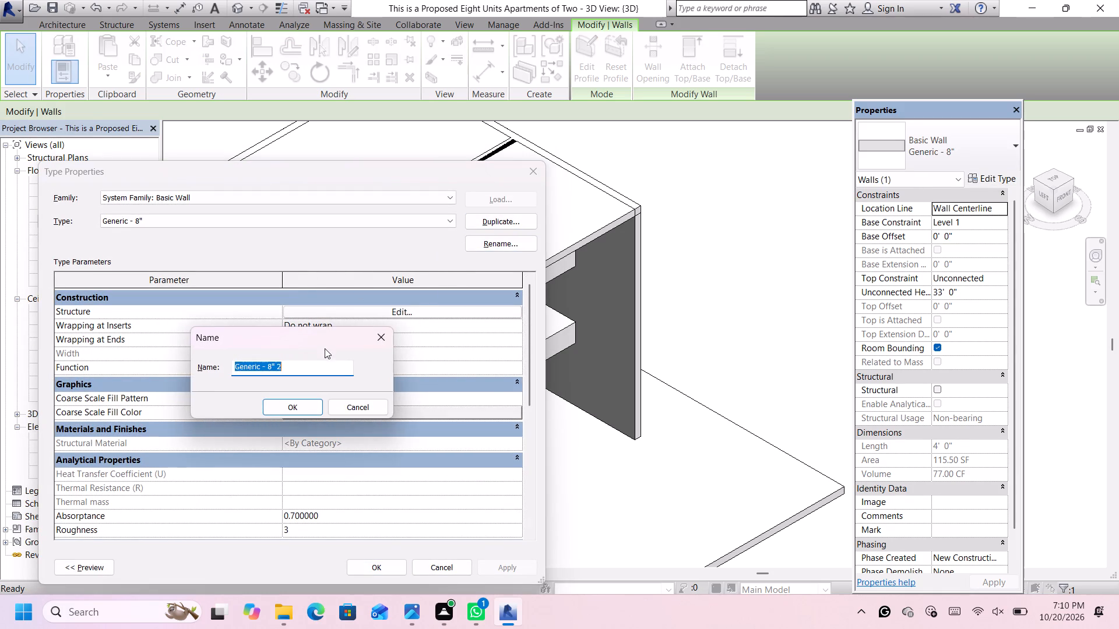
{"action": "left_click", "coordinate": [315, 364]}
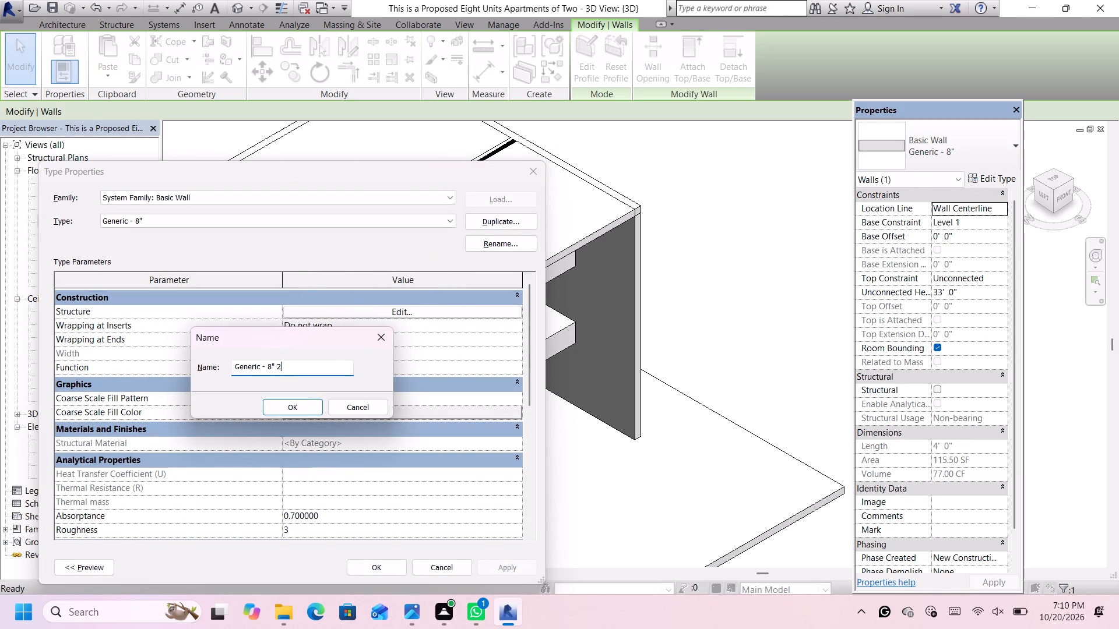
{"action": "key", "text": "BackSpace"}
{"action": "type", "text": "wood"}
{"action": "key", "text": "Return"}
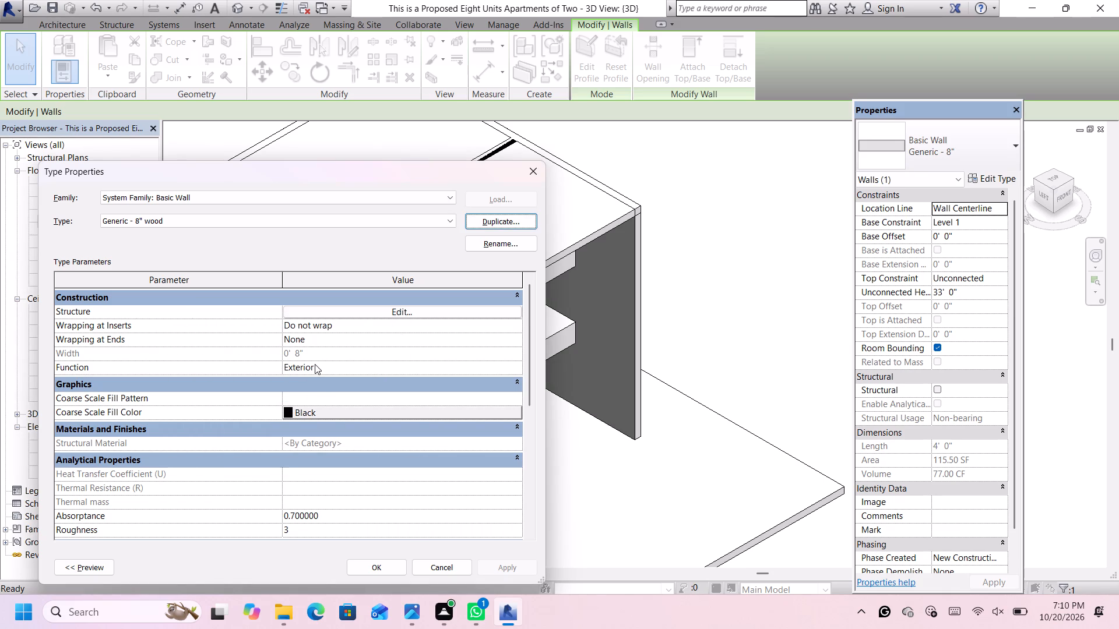
For the Structure layer's material, search the appearance assets for wood and apply Beechwood - Galliano to Parking Stripe.
{"action": "left_click", "coordinate": [366, 310]}
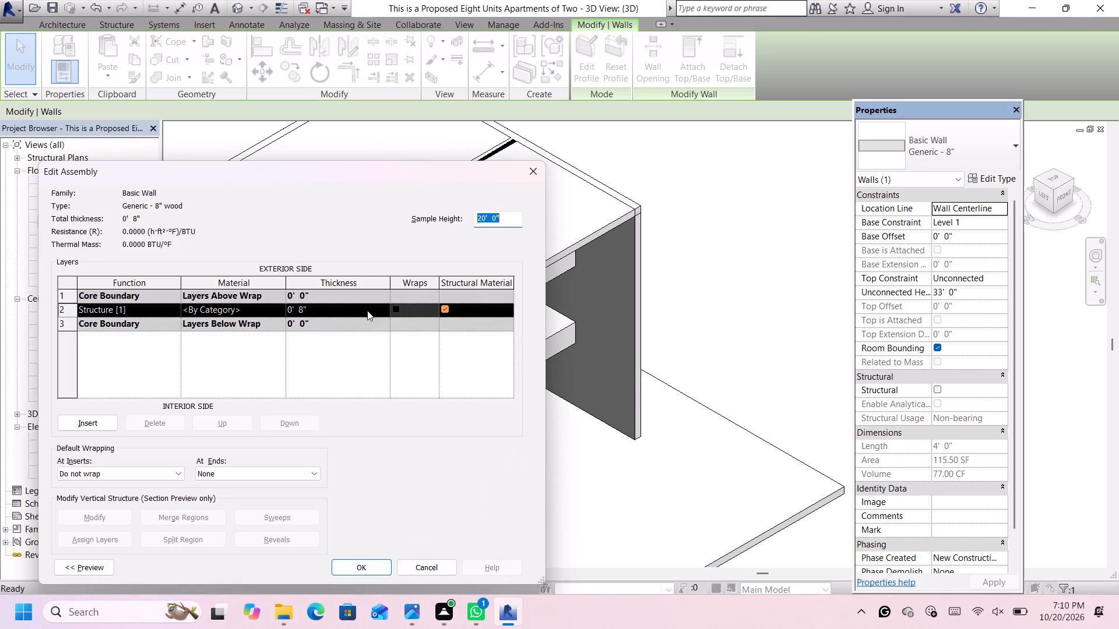
{"action": "left_click", "coordinate": [279, 309]}
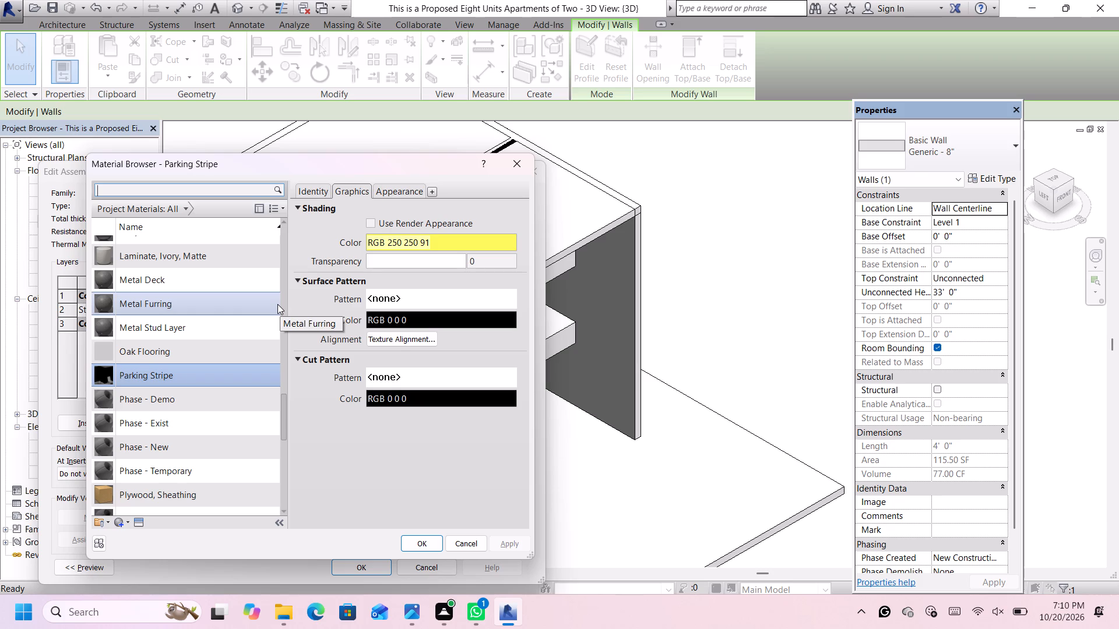
{"action": "left_click", "coordinate": [139, 522]}
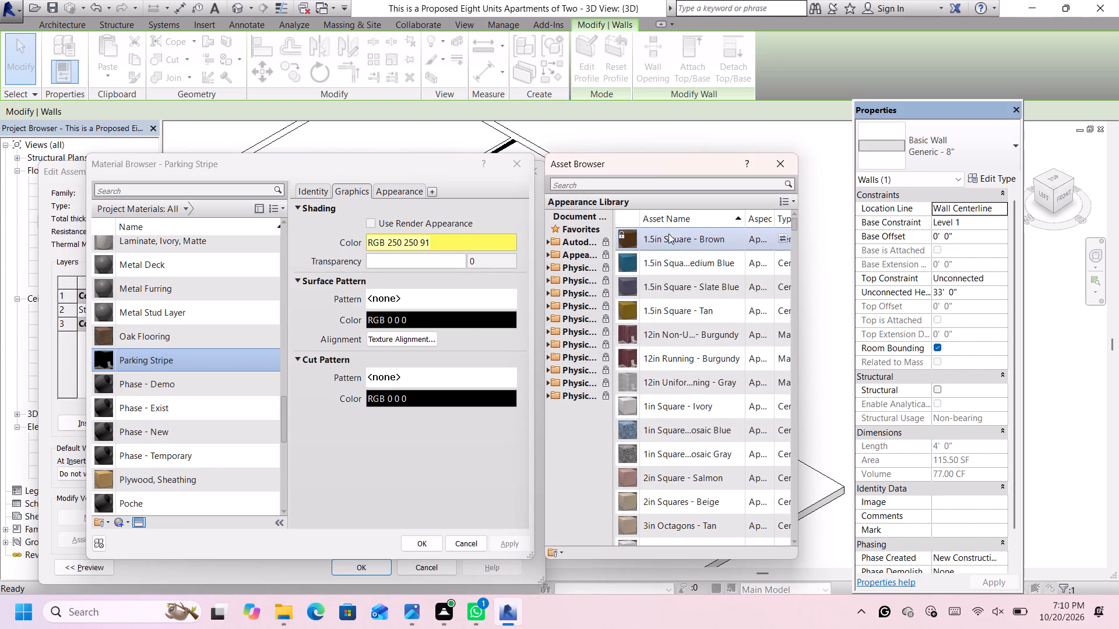
{"action": "left_click", "coordinate": [680, 183]}
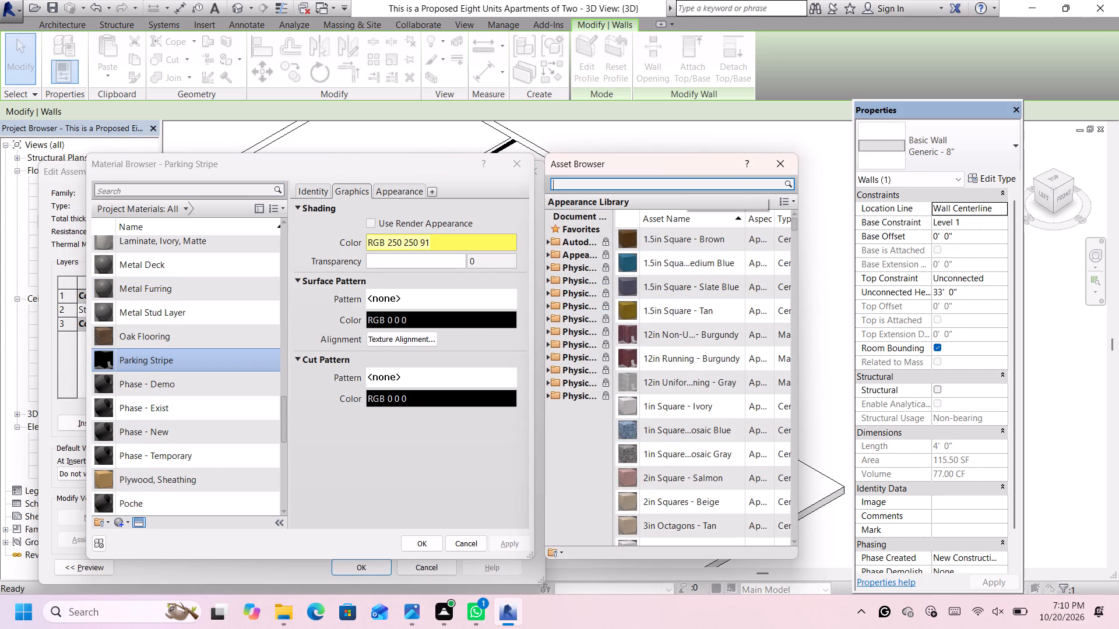
{"action": "type", "text": "wood"}
{"action": "key", "text": "Return"}
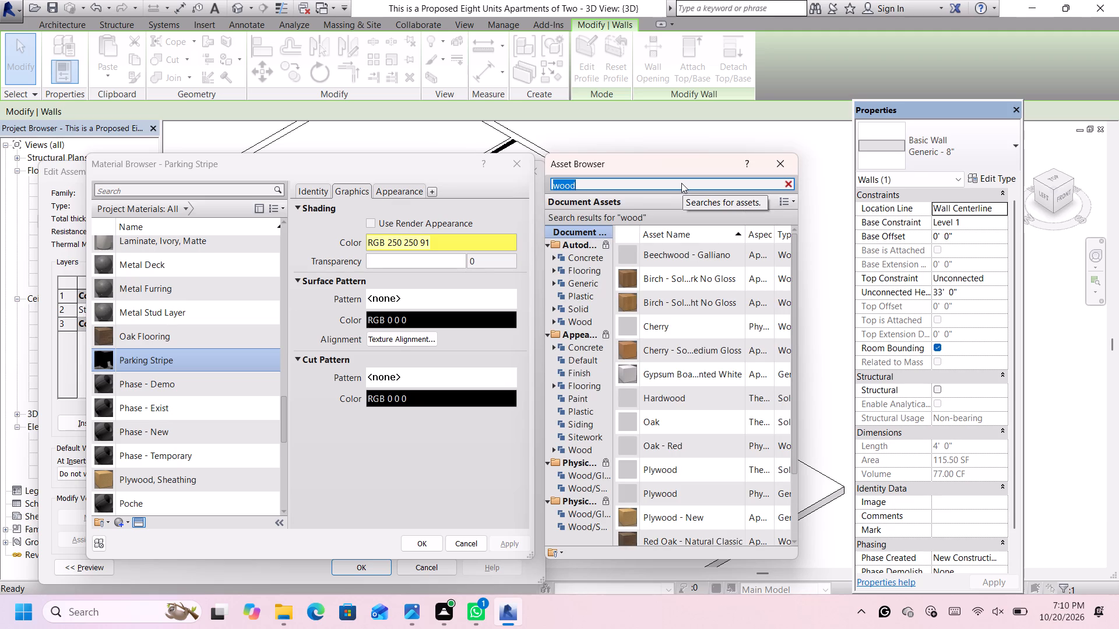
{"action": "double_click", "coordinate": [696, 259]}
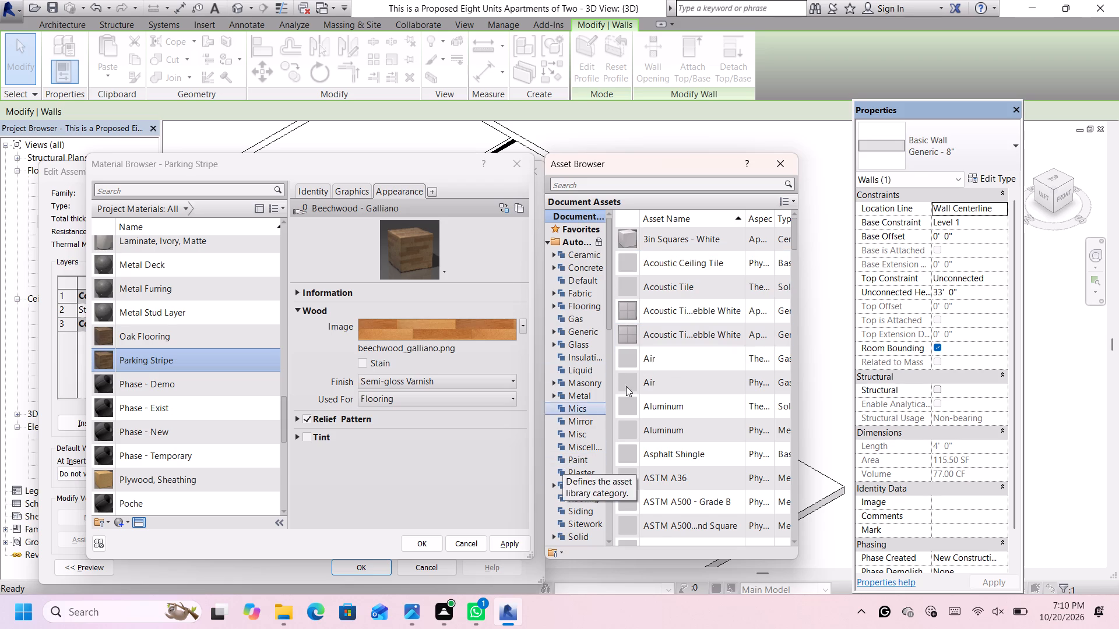
Search the assets for wood again and replace the Parking Stripe material's appearance with Birch - Solid Stained Dark No Gloss.
{"action": "scroll", "coordinate": [744, 268], "scroll_direction": "down", "scroll_amount": 1}
{"action": "scroll", "coordinate": [673, 347], "scroll_direction": "up", "scroll_amount": 5}
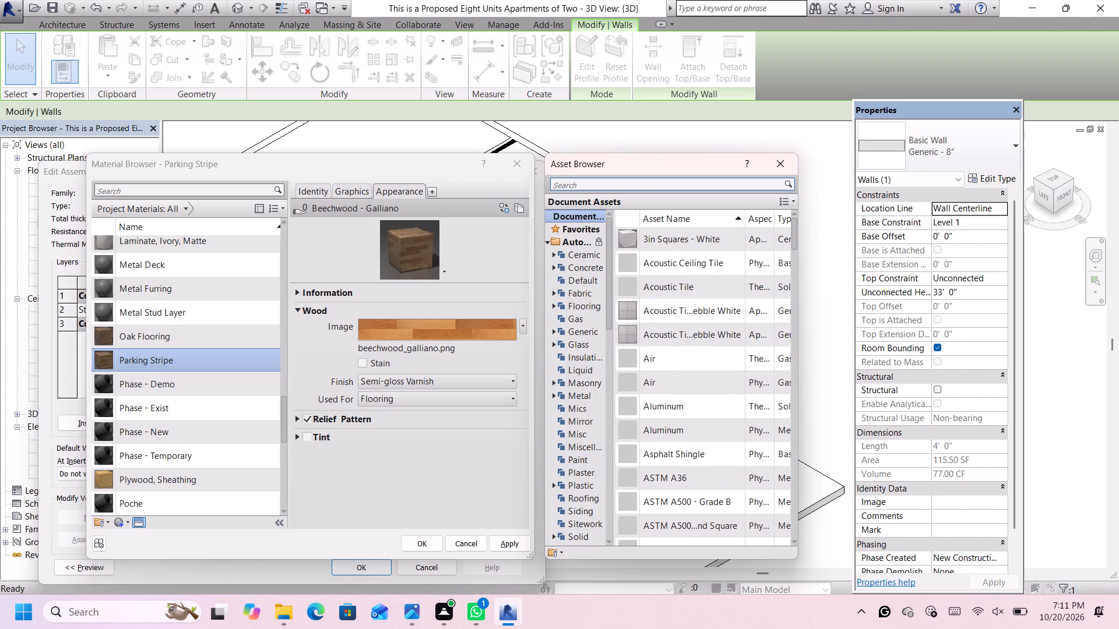
{"action": "left_click", "coordinate": [644, 187]}
{"action": "key", "text": "w"}
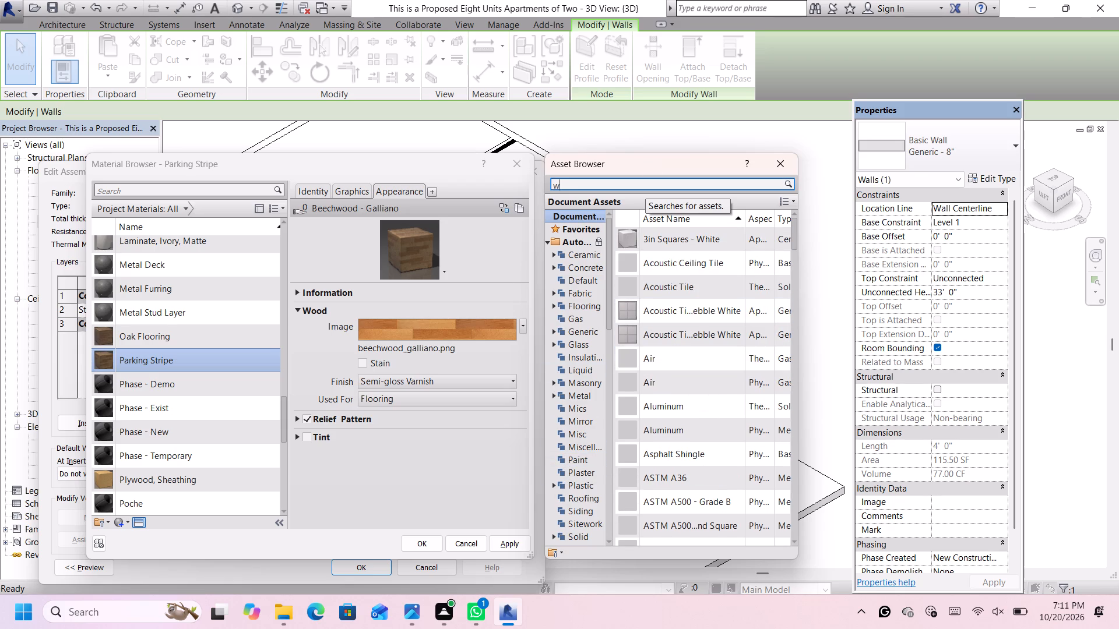
{"action": "type", "text": "oo"}
{"action": "key", "text": "d"}
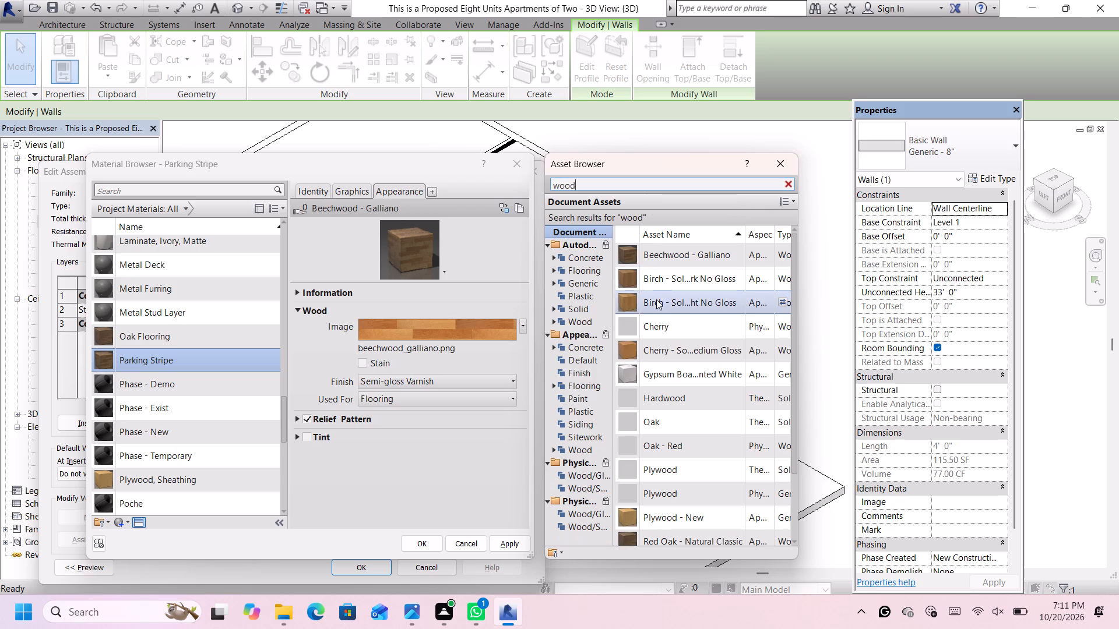
{"action": "double_click", "coordinate": [663, 278]}
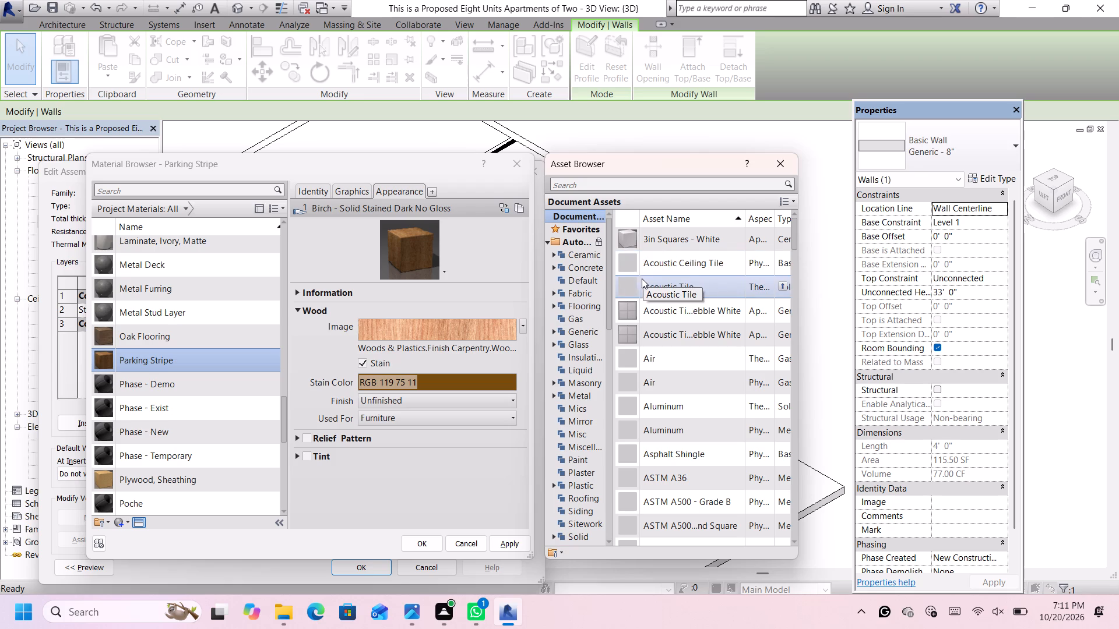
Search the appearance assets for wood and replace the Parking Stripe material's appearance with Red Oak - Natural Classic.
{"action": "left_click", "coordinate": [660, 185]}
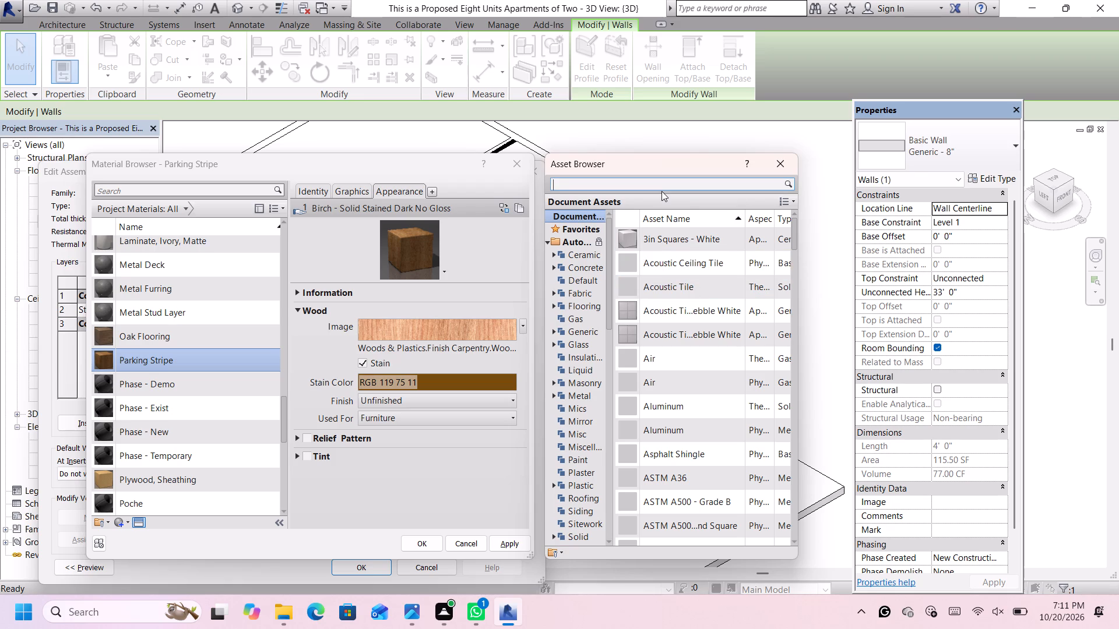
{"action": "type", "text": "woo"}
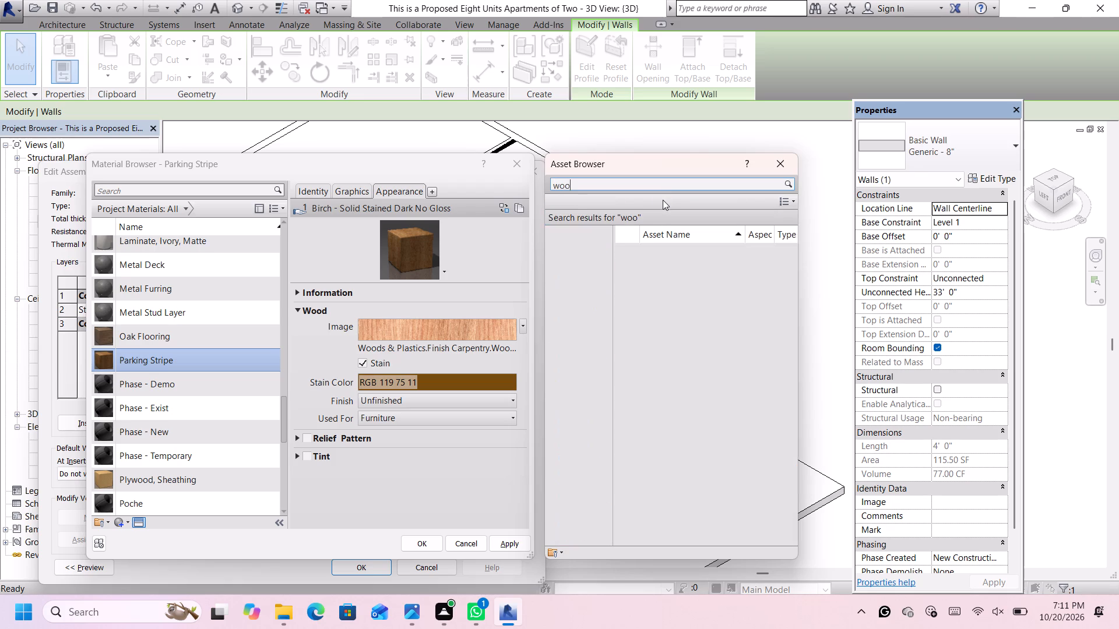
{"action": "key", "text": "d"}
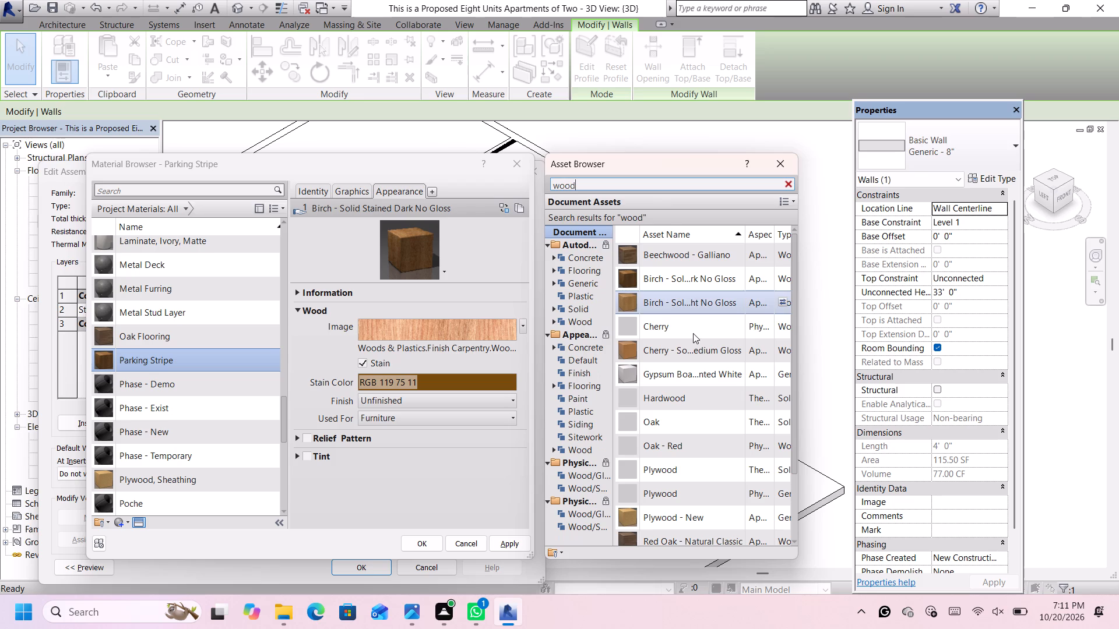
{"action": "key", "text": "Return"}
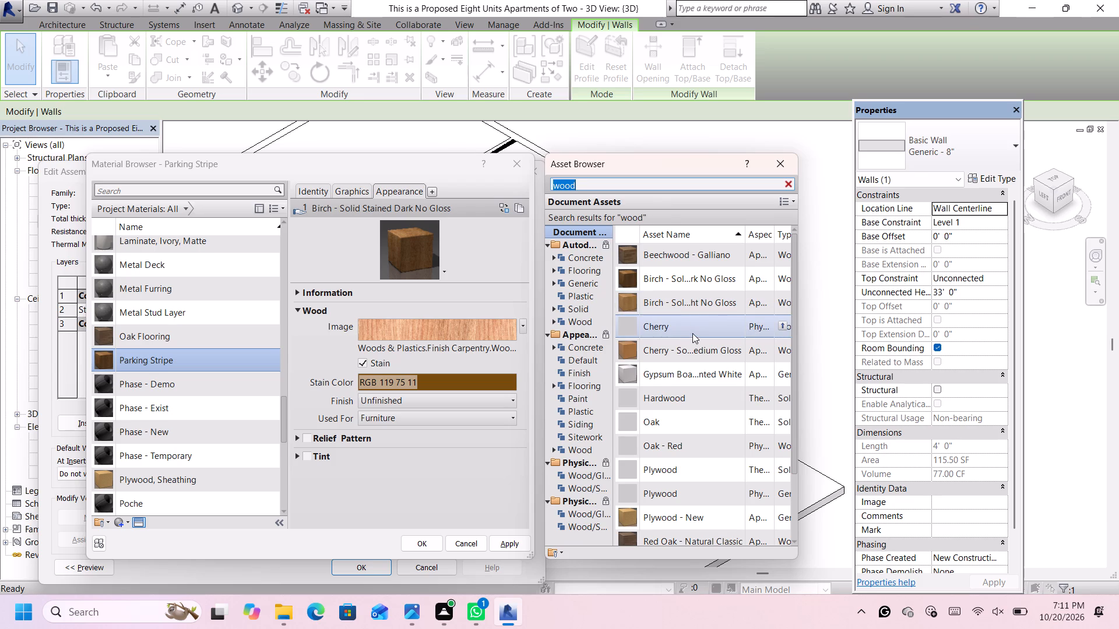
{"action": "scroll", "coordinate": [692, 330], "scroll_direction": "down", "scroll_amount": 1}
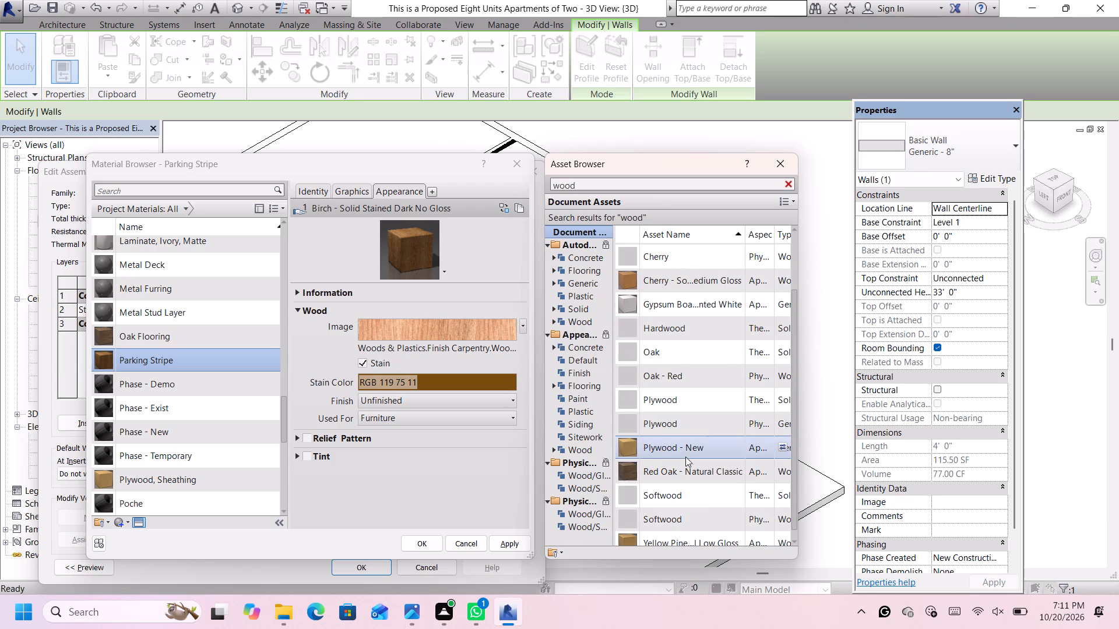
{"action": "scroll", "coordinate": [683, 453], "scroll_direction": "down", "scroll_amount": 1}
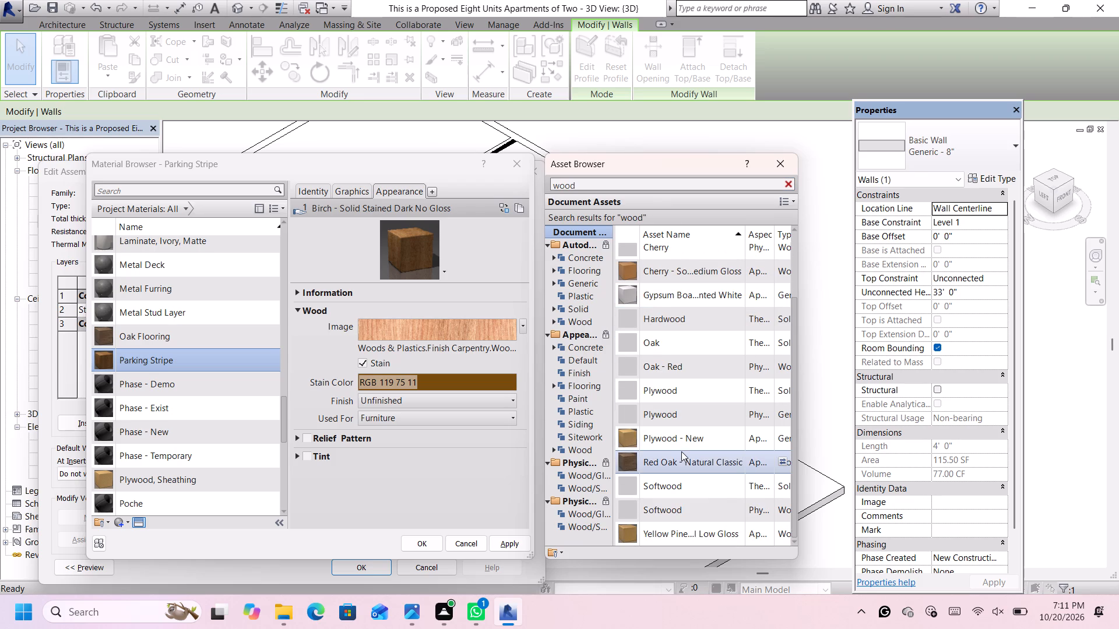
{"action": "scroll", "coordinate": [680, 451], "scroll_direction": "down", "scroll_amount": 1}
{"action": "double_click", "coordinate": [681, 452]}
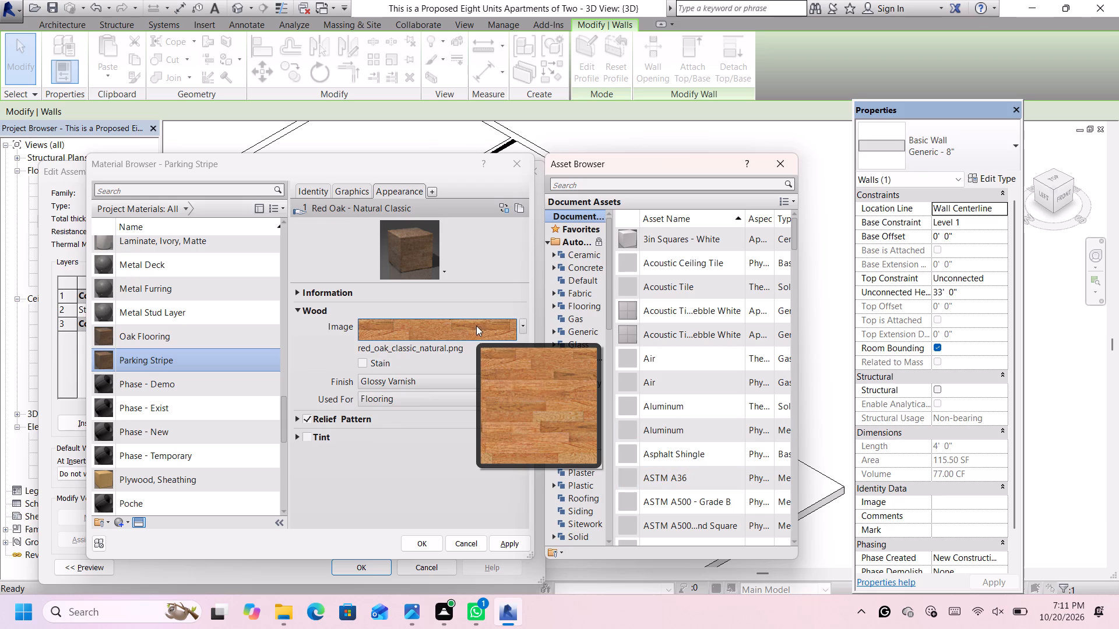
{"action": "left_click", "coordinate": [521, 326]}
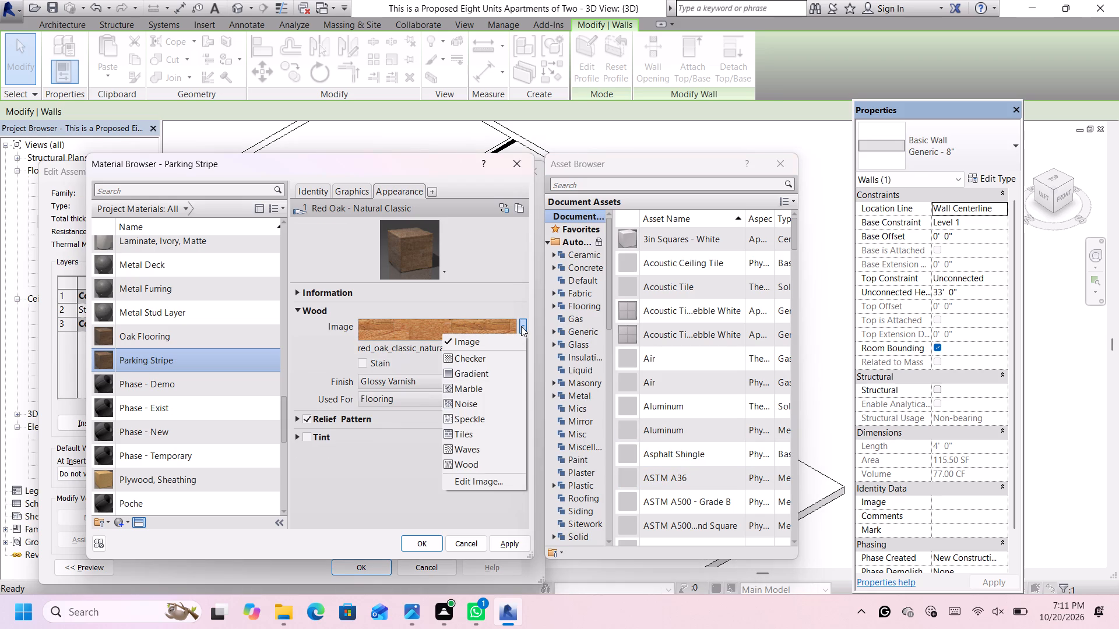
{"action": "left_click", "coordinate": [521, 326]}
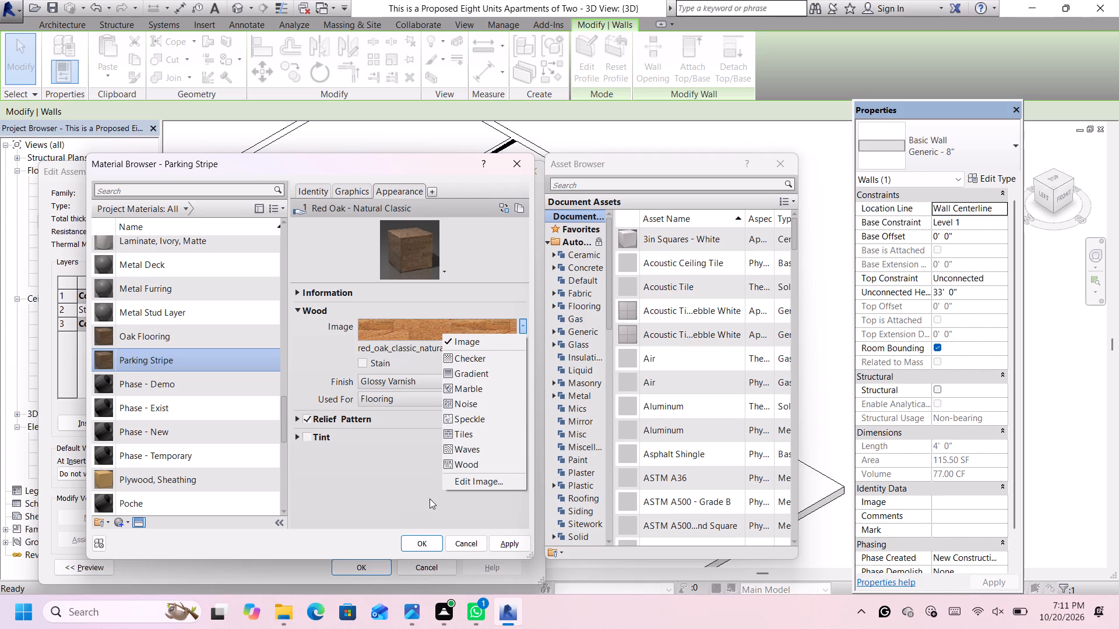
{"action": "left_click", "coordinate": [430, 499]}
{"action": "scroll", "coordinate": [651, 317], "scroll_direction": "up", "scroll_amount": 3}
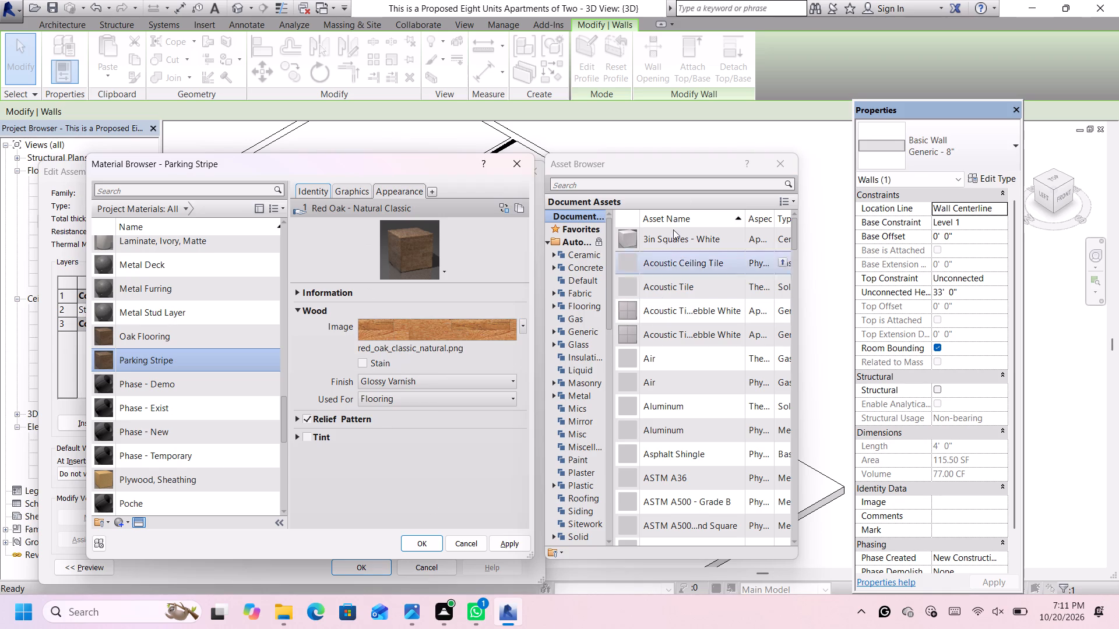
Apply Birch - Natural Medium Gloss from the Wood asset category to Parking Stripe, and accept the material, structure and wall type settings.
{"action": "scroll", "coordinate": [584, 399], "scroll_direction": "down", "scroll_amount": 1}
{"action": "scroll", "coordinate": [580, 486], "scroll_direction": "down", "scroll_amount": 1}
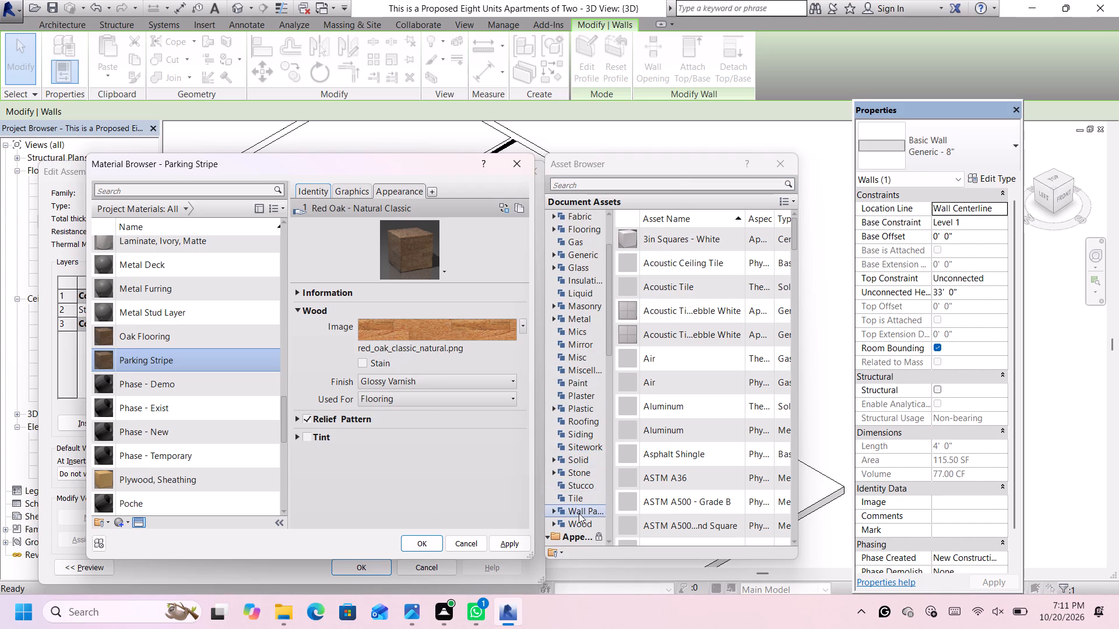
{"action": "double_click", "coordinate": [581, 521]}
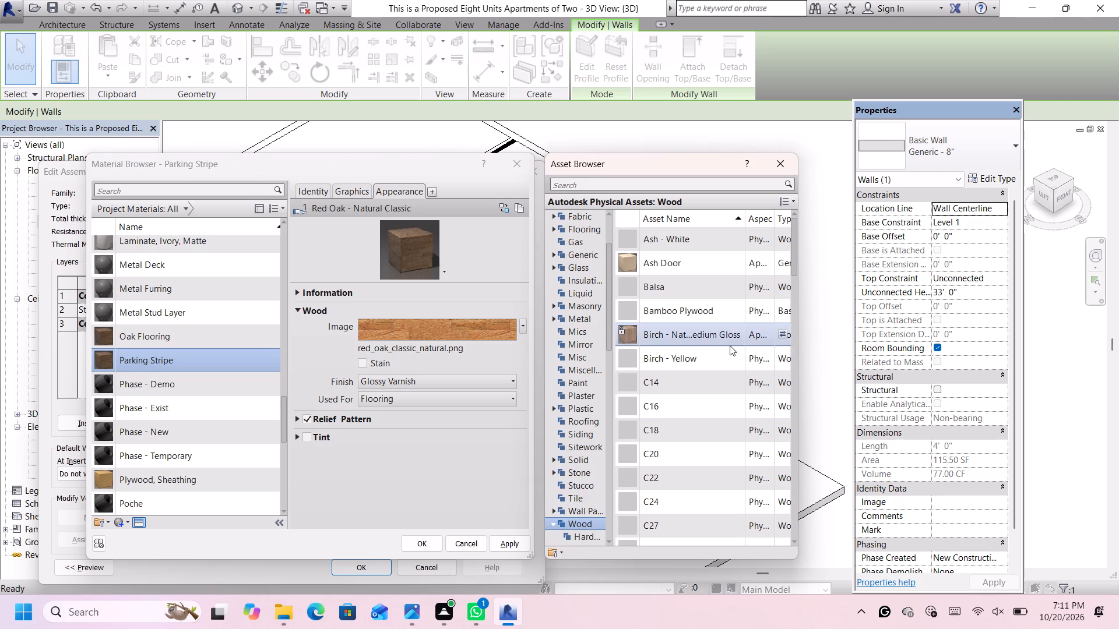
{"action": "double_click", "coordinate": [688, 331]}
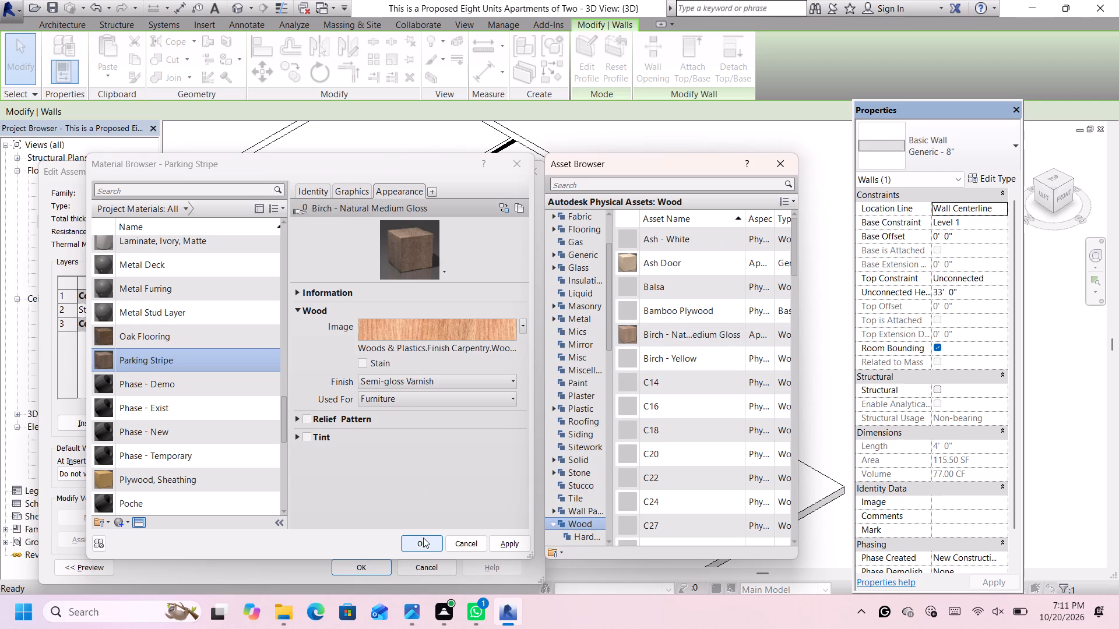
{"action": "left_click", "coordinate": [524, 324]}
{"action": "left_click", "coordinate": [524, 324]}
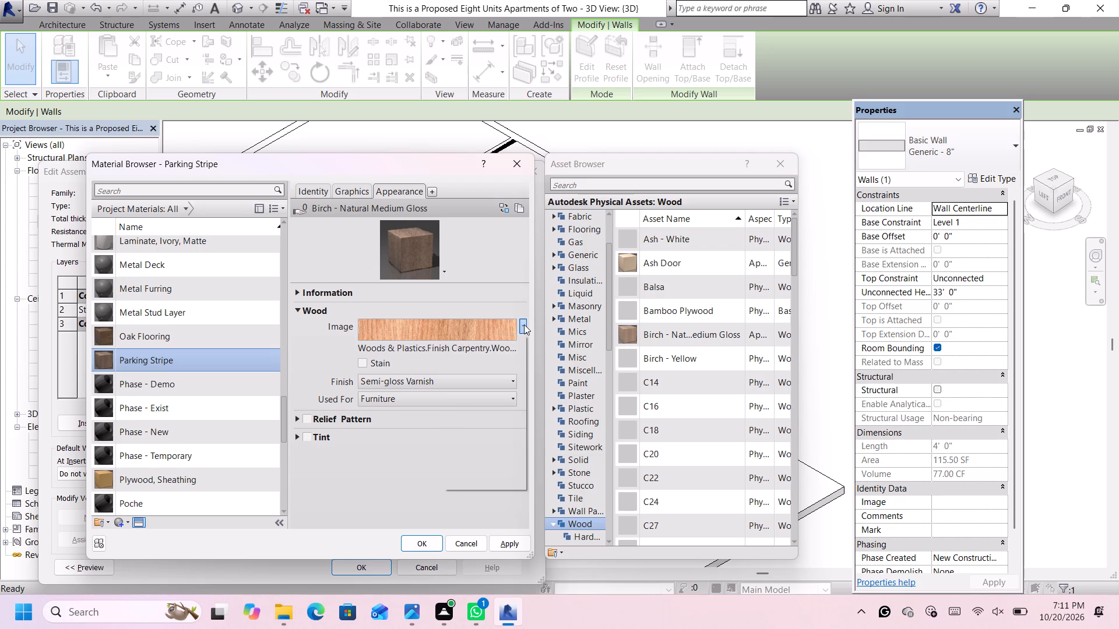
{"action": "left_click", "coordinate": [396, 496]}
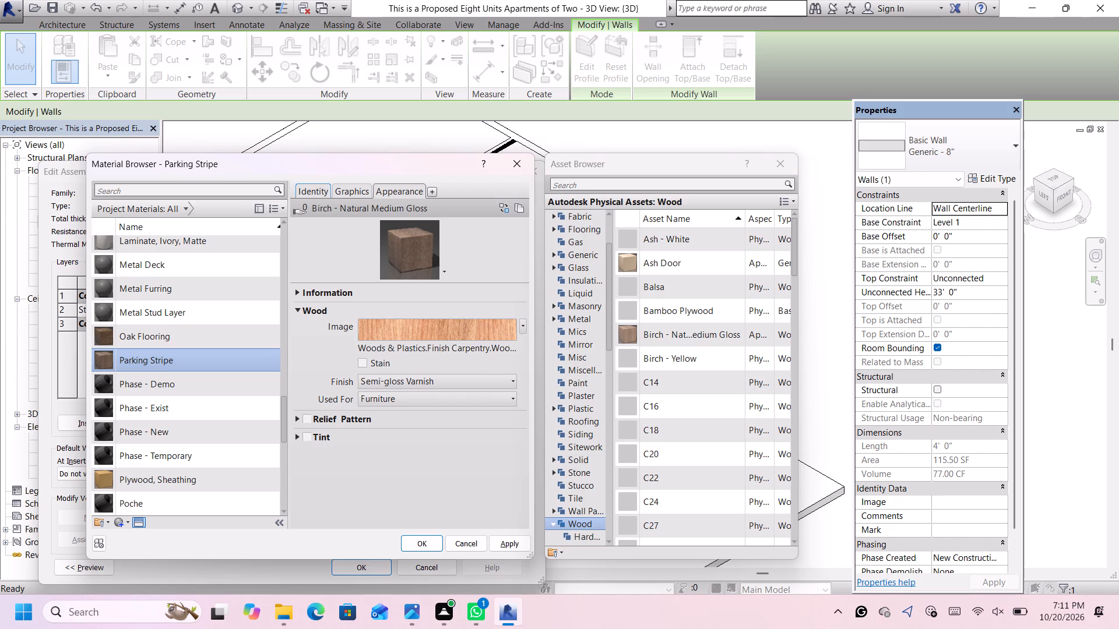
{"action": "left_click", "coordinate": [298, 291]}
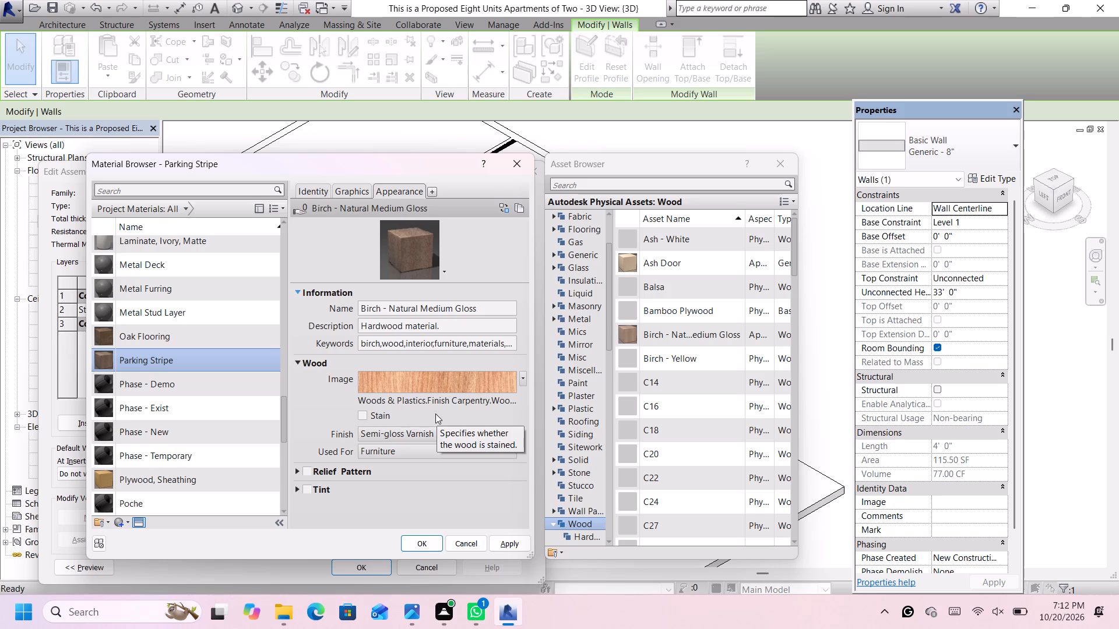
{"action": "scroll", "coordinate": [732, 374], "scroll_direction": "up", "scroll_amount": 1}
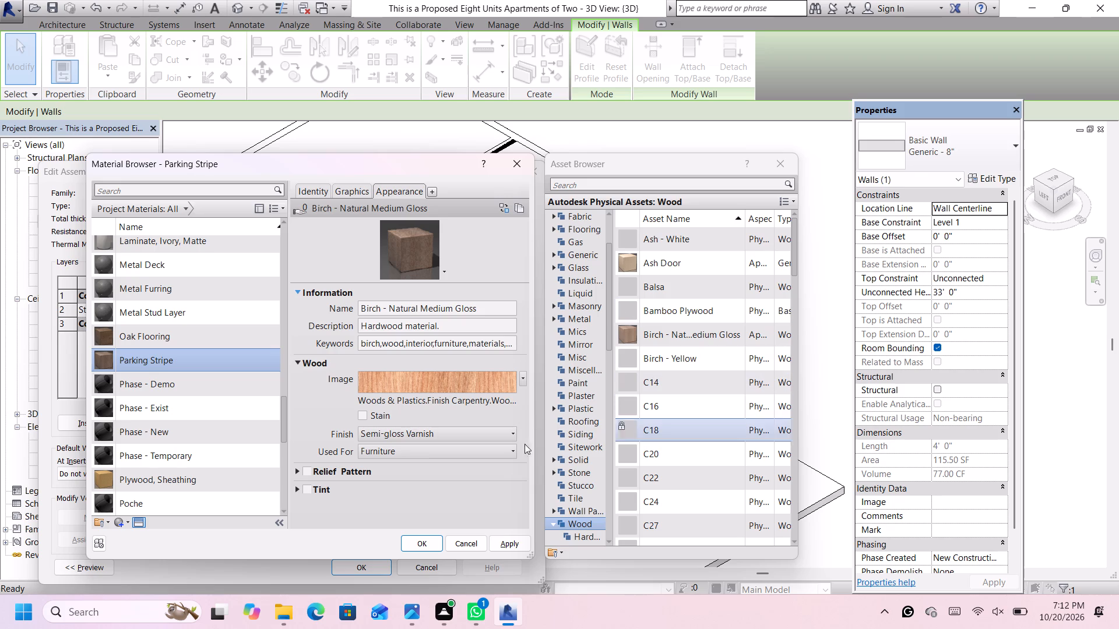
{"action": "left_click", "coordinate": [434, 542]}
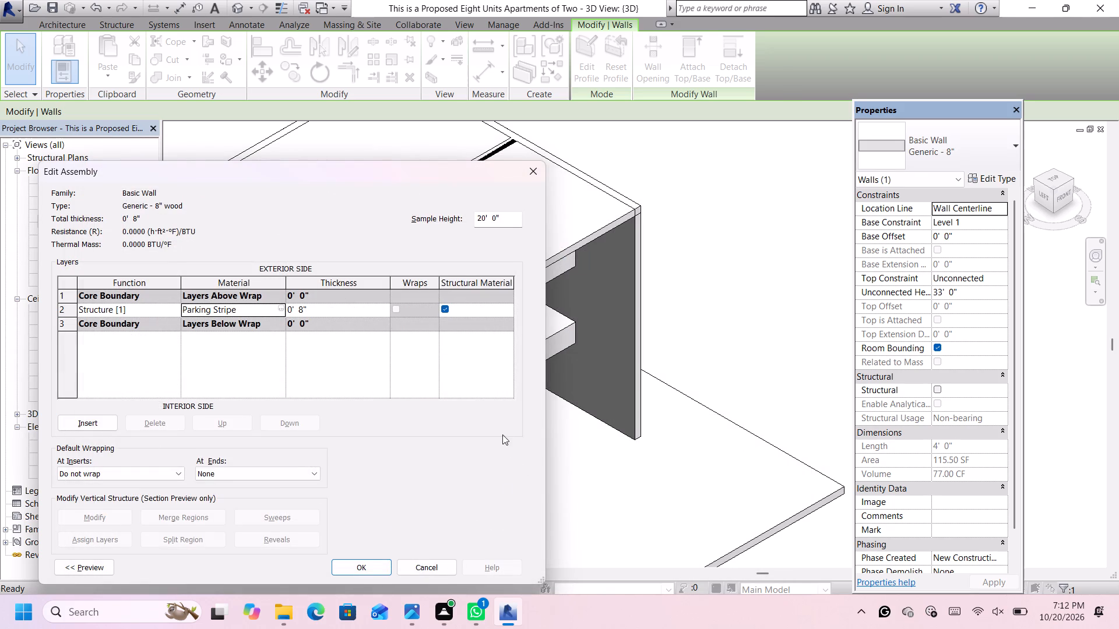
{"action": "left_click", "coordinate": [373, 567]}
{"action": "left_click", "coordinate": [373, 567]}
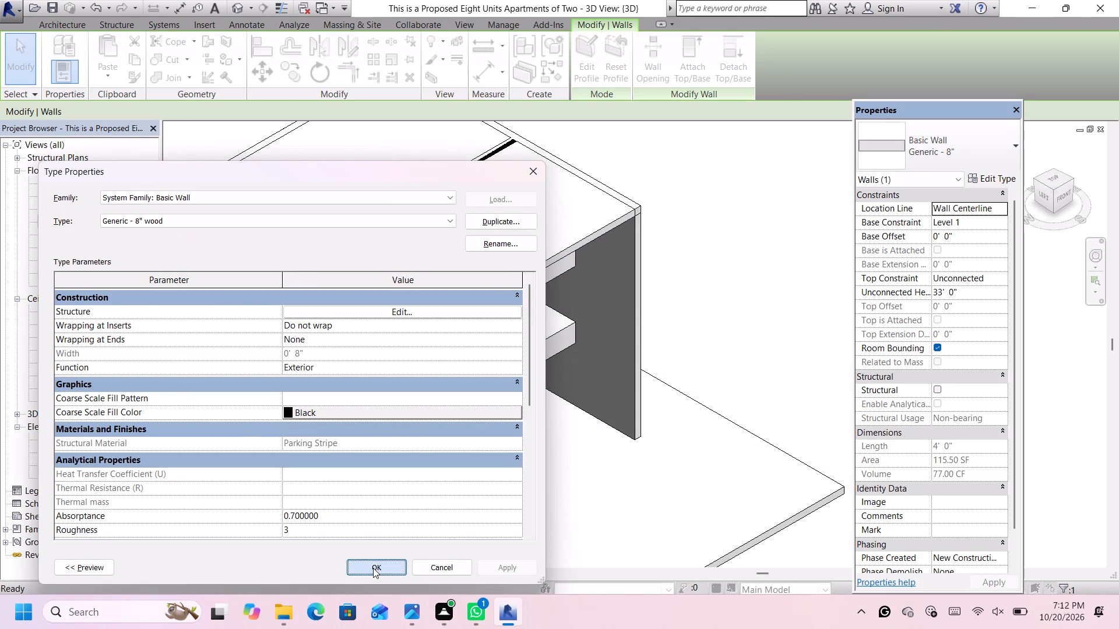
Examine the wood finish on the west 4'-0" wall and the recessed walls, including from the front.
{"action": "scroll", "coordinate": [446, 450], "scroll_direction": "down", "scroll_amount": 3}
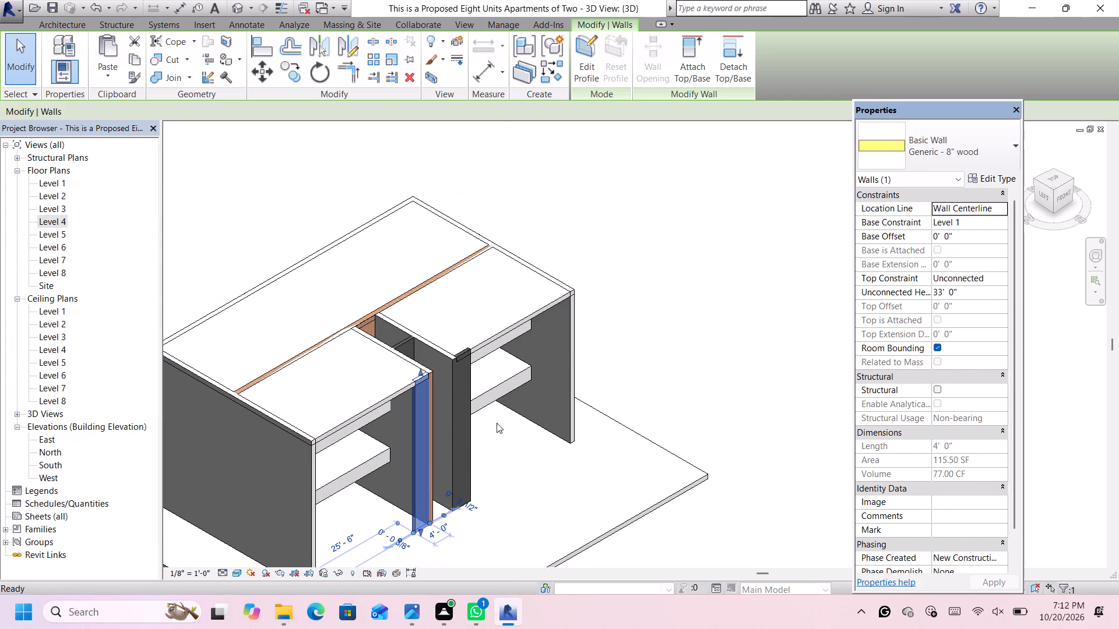
{"action": "scroll", "coordinate": [673, 325], "scroll_direction": "up", "scroll_amount": 3}
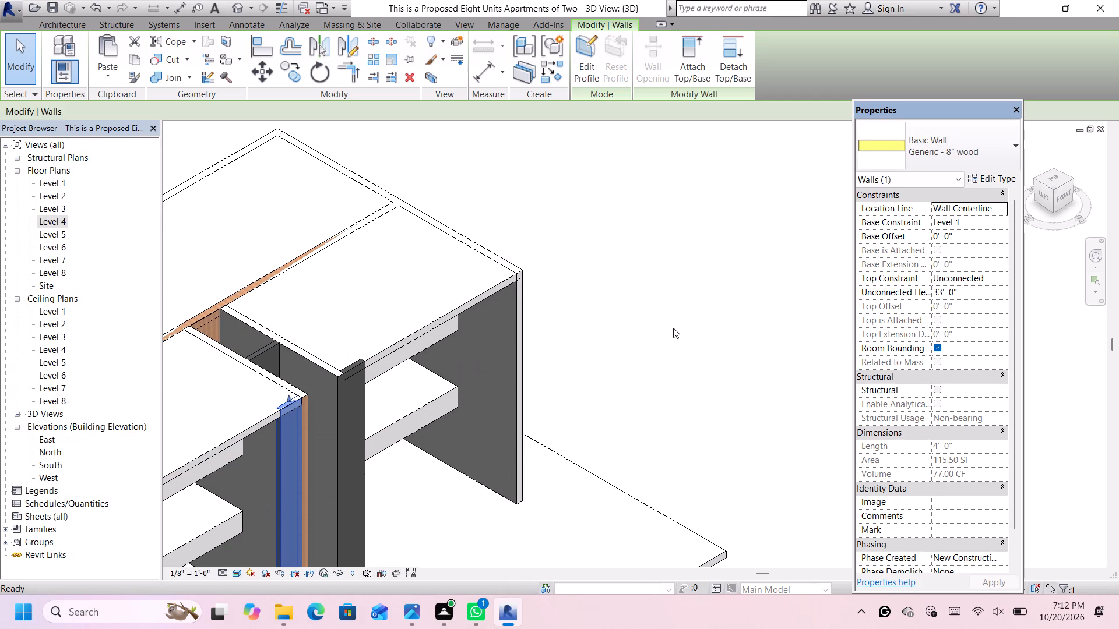
{"action": "scroll", "coordinate": [673, 328], "scroll_direction": "down", "scroll_amount": 3}
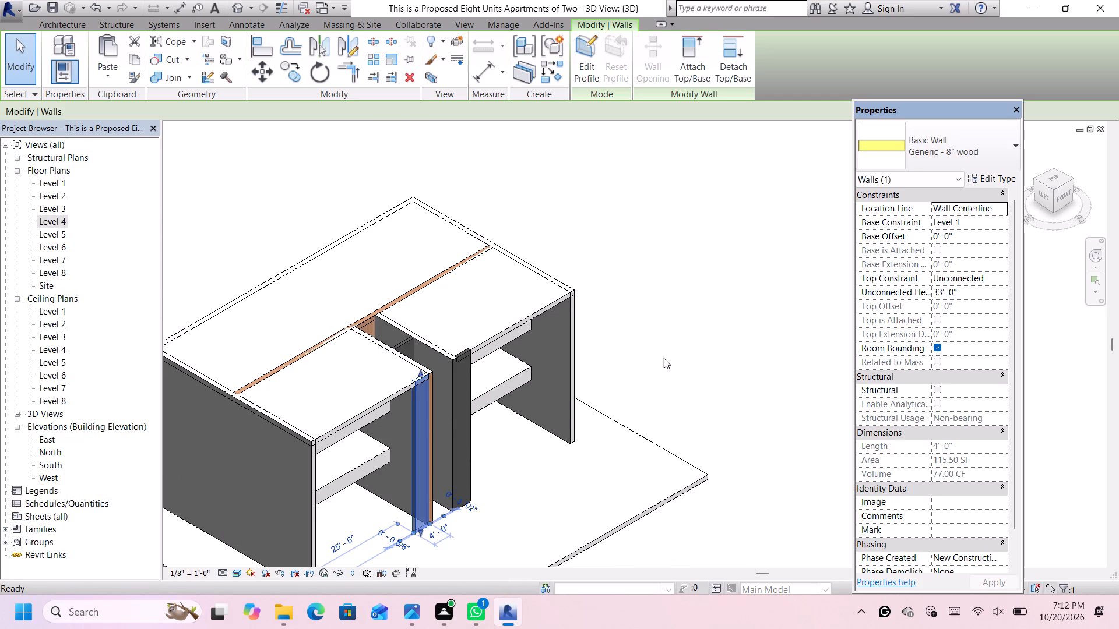
{"action": "left_click", "coordinate": [1066, 192]}
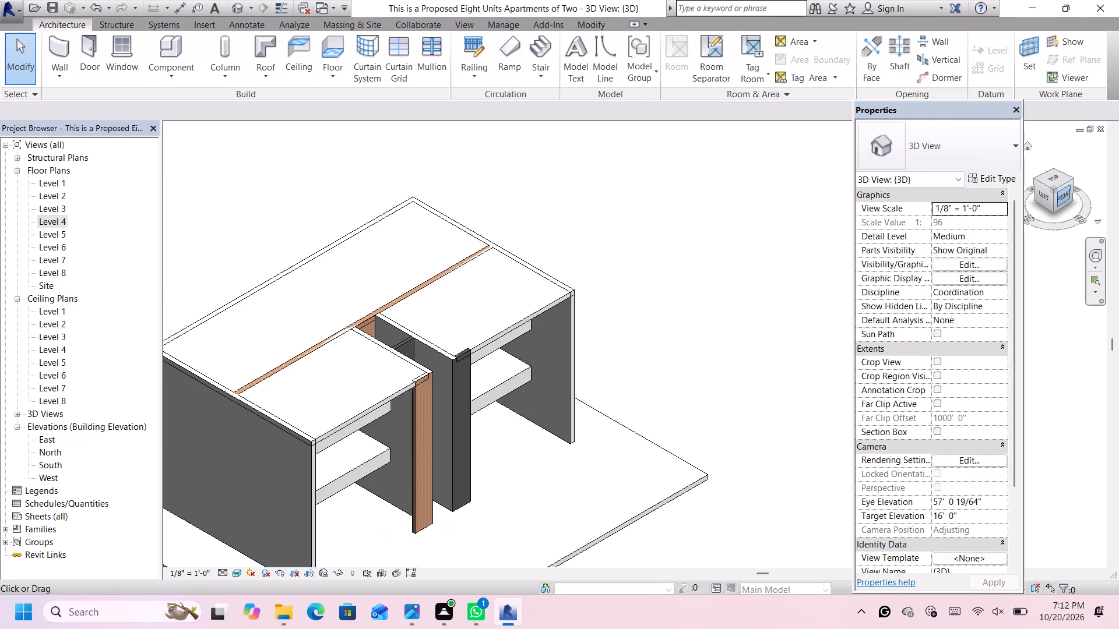
{"action": "left_click", "coordinate": [1061, 193]}
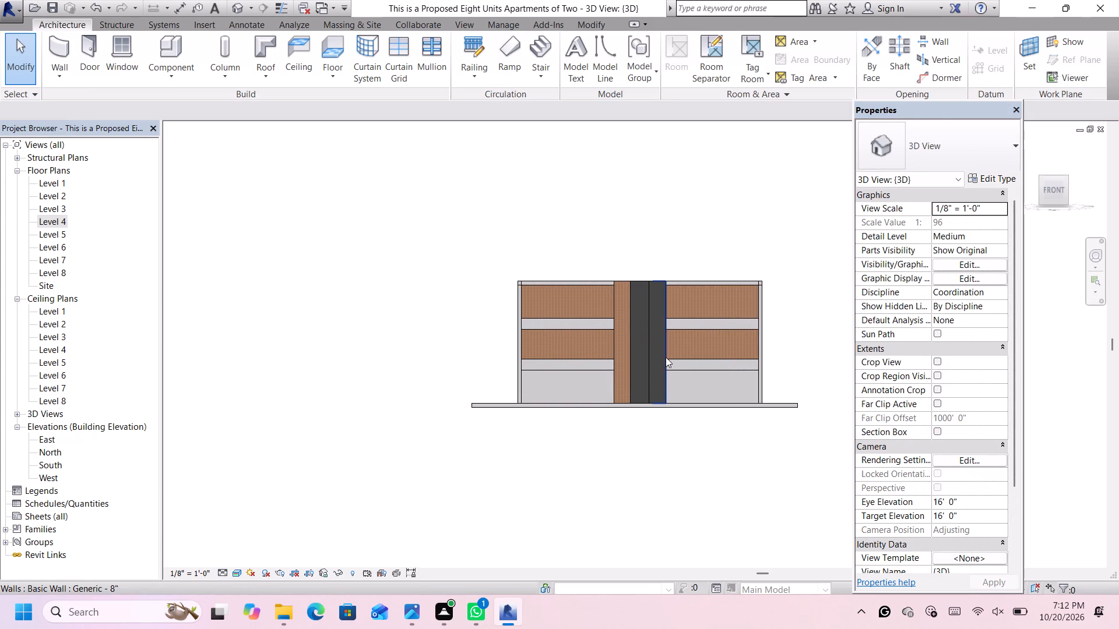
{"action": "scroll", "coordinate": [563, 277], "scroll_direction": "up", "scroll_amount": 1}
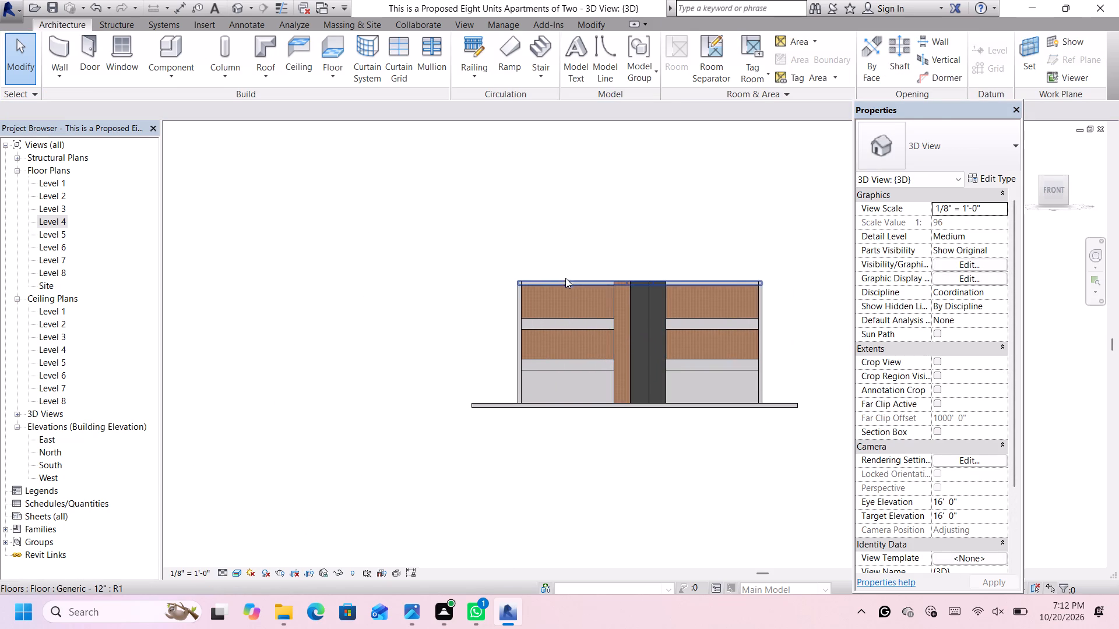
{"action": "scroll", "coordinate": [565, 278], "scroll_direction": "up", "scroll_amount": 2}
{"action": "scroll", "coordinate": [622, 252], "scroll_direction": "down", "scroll_amount": 4}
{"action": "scroll", "coordinate": [634, 243], "scroll_direction": "up", "scroll_amount": 1}
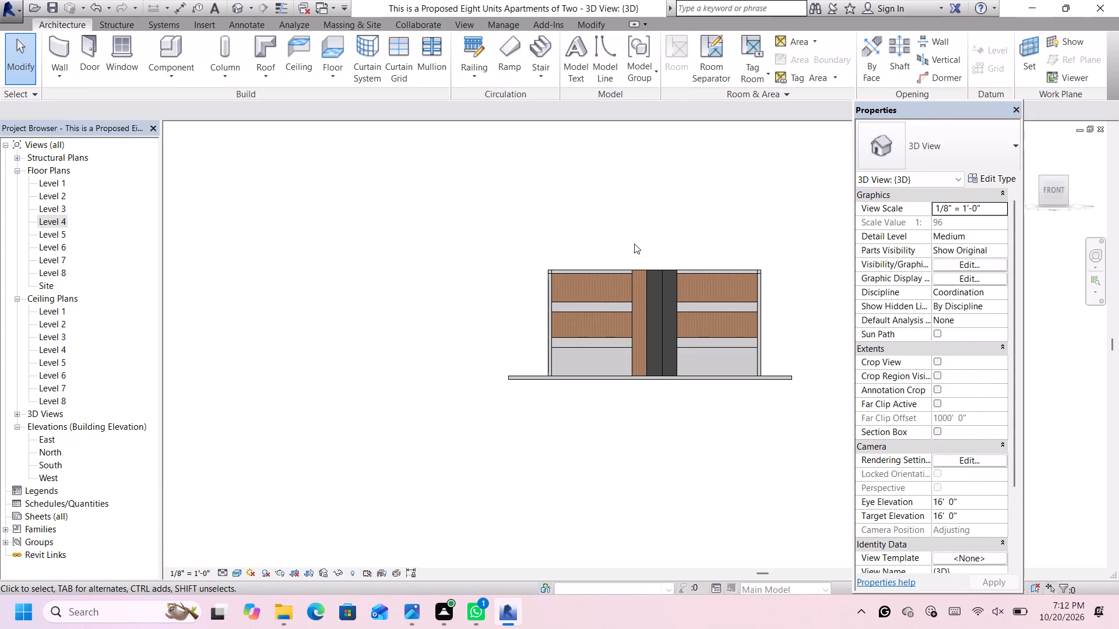
{"action": "scroll", "coordinate": [634, 243], "scroll_direction": "up", "scroll_amount": 1}
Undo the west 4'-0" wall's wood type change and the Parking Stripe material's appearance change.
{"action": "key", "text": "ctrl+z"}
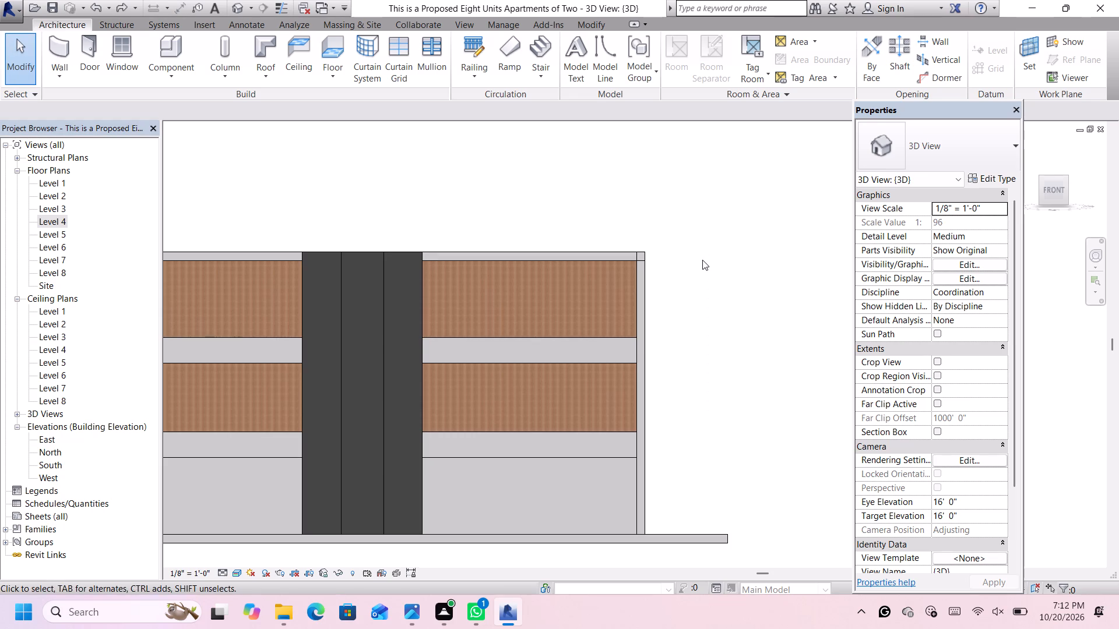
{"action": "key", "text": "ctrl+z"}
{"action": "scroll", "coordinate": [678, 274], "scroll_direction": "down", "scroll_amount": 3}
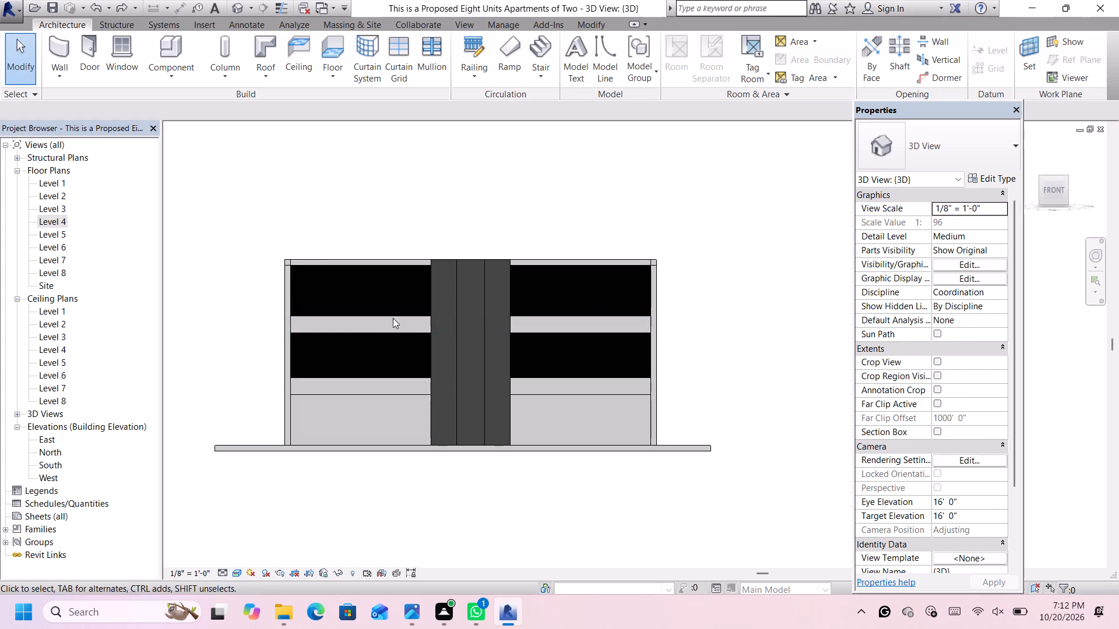
Duplicate the type of the west 4'-0" Generic - 8" wall under the name Generic - 8" 2.
{"action": "left_click", "coordinate": [431, 284]}
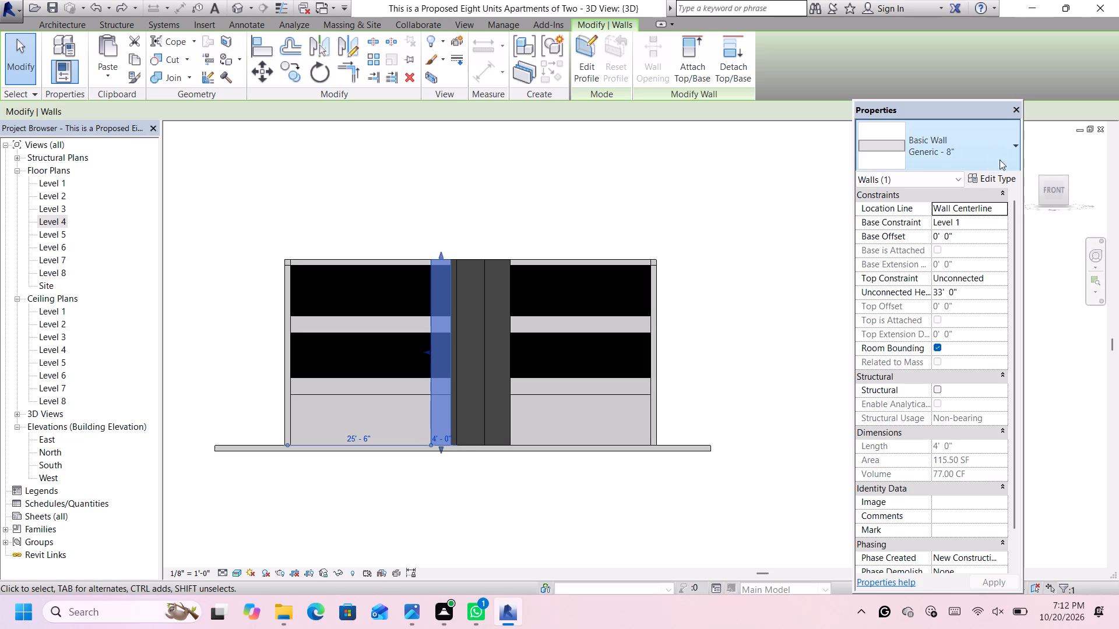
{"action": "left_click", "coordinate": [995, 178]}
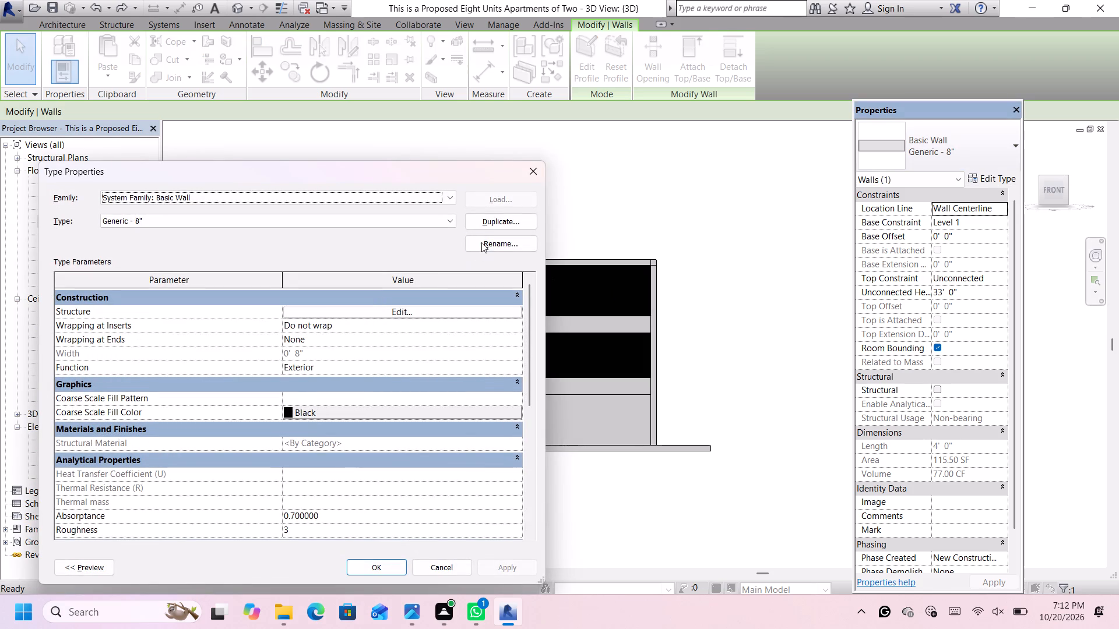
{"action": "left_click", "coordinate": [500, 225]}
{"action": "left_click", "coordinate": [333, 367]}
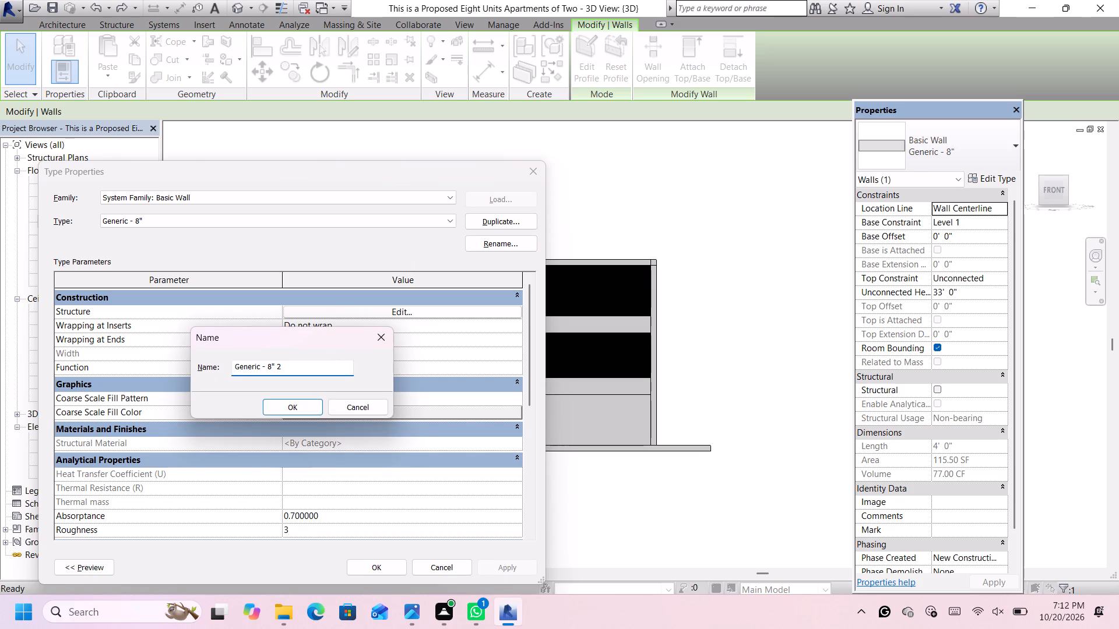
{"action": "left_click", "coordinate": [296, 407]}
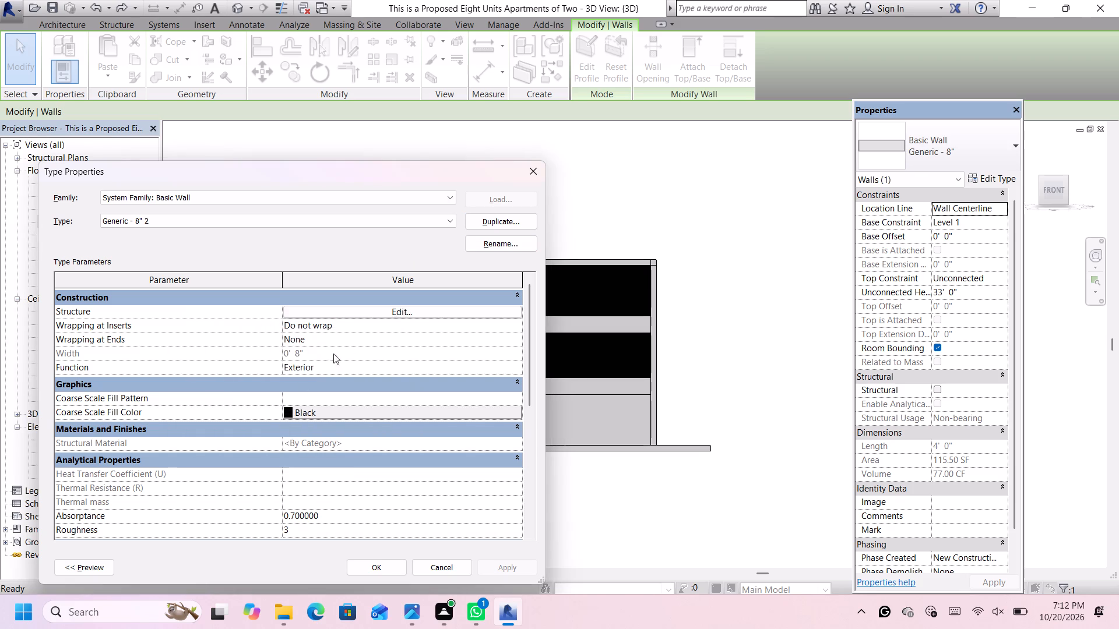
Select Plywood, Sheathing as the structure layer material of Generic - 8" 2, and open the Wood category of its replacement appearance assets.
{"action": "left_click", "coordinate": [377, 310]}
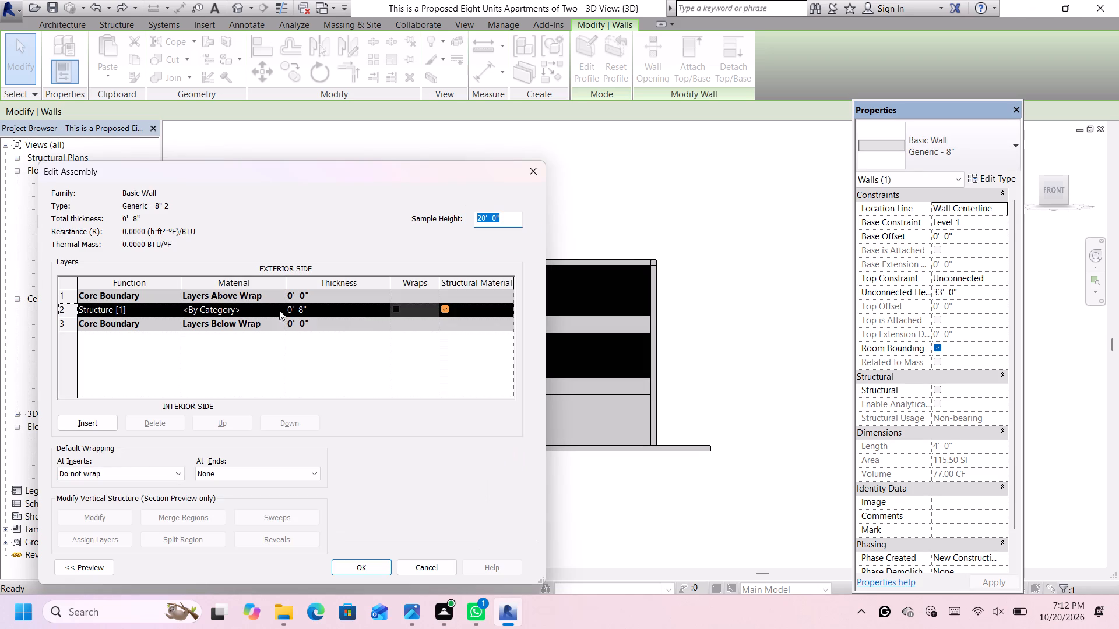
{"action": "left_click", "coordinate": [279, 310]}
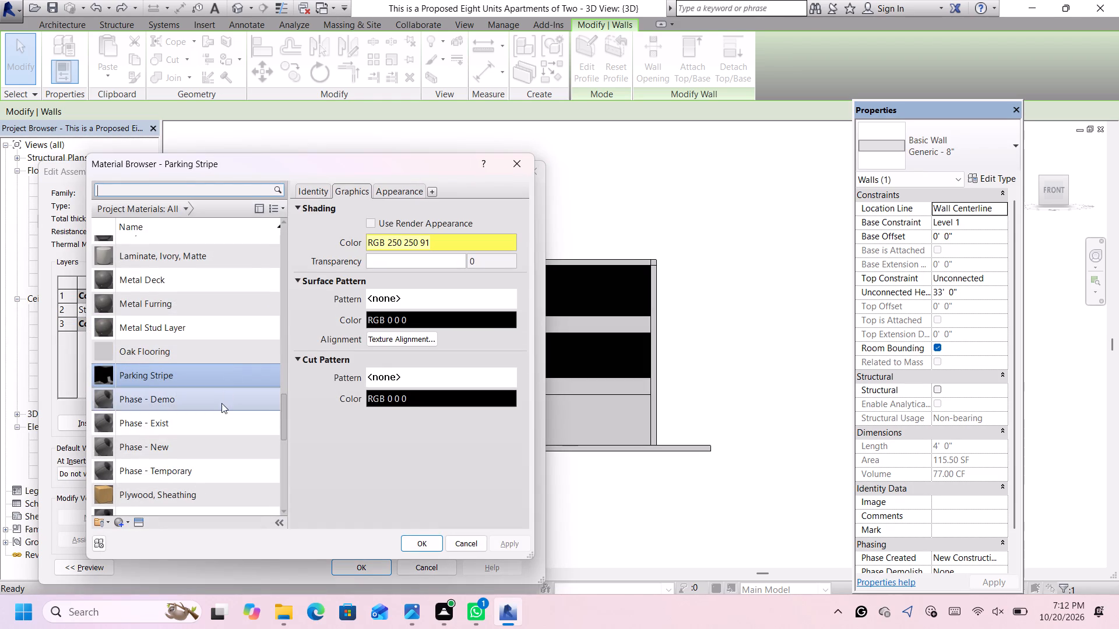
{"action": "left_click", "coordinate": [221, 447]}
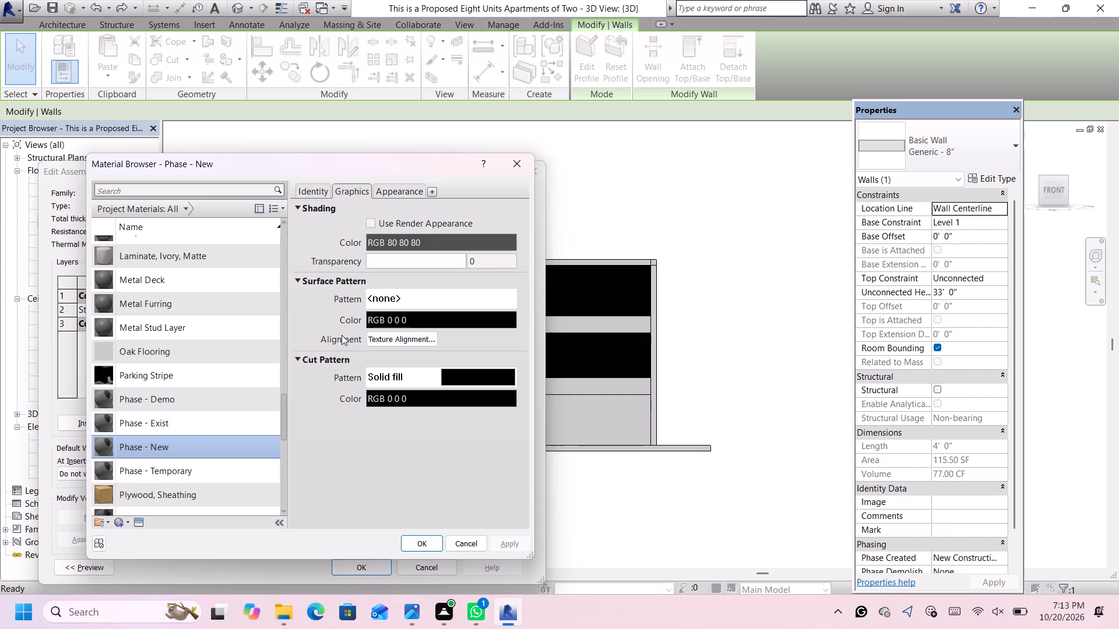
{"action": "left_click", "coordinate": [164, 477]}
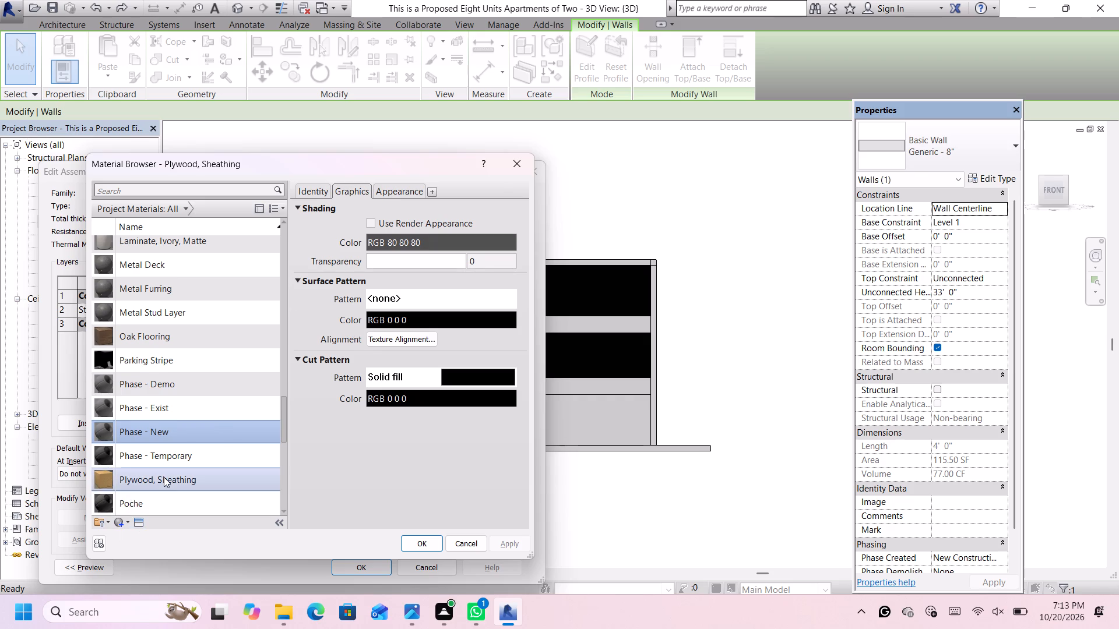
{"action": "left_click", "coordinate": [409, 185]}
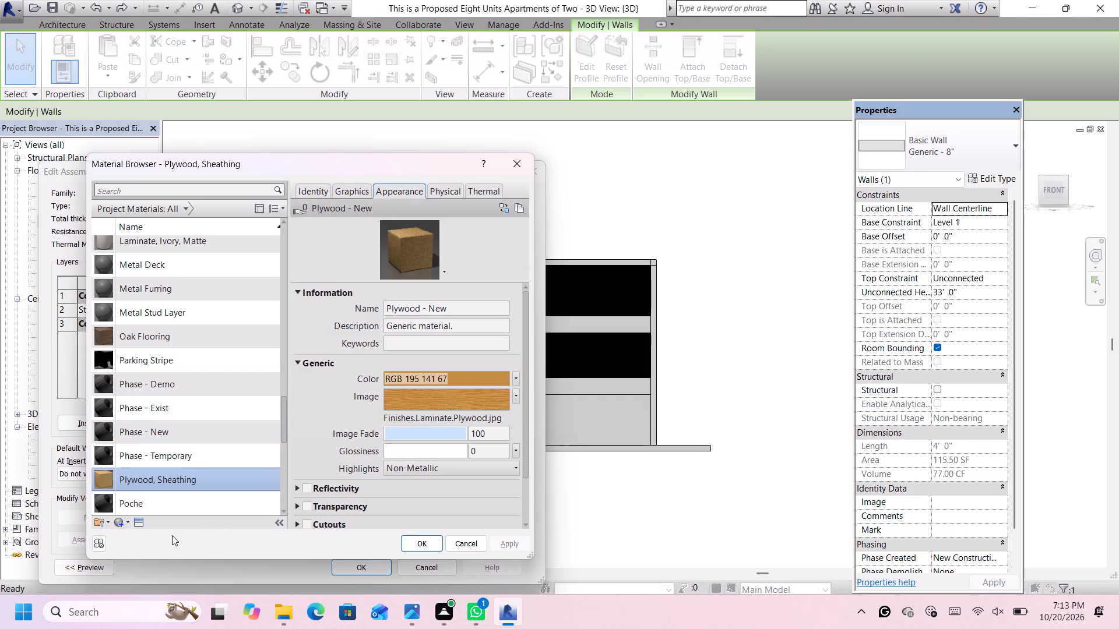
{"action": "left_click", "coordinate": [140, 522]}
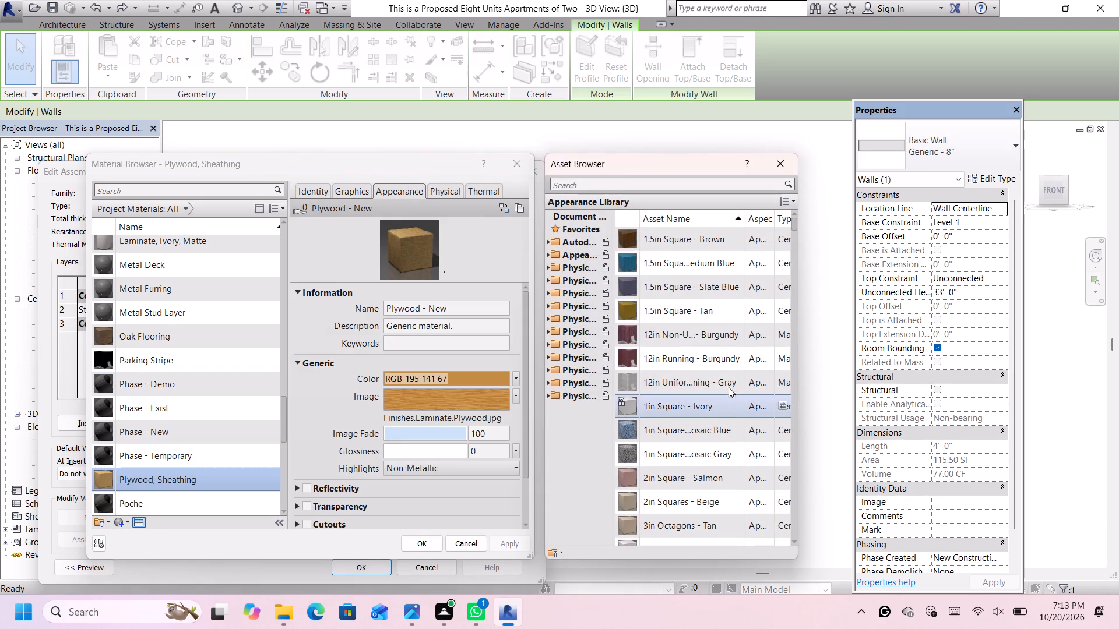
{"action": "left_click", "coordinate": [549, 242]}
{"action": "scroll", "coordinate": [598, 332], "scroll_direction": "down", "scroll_amount": 5}
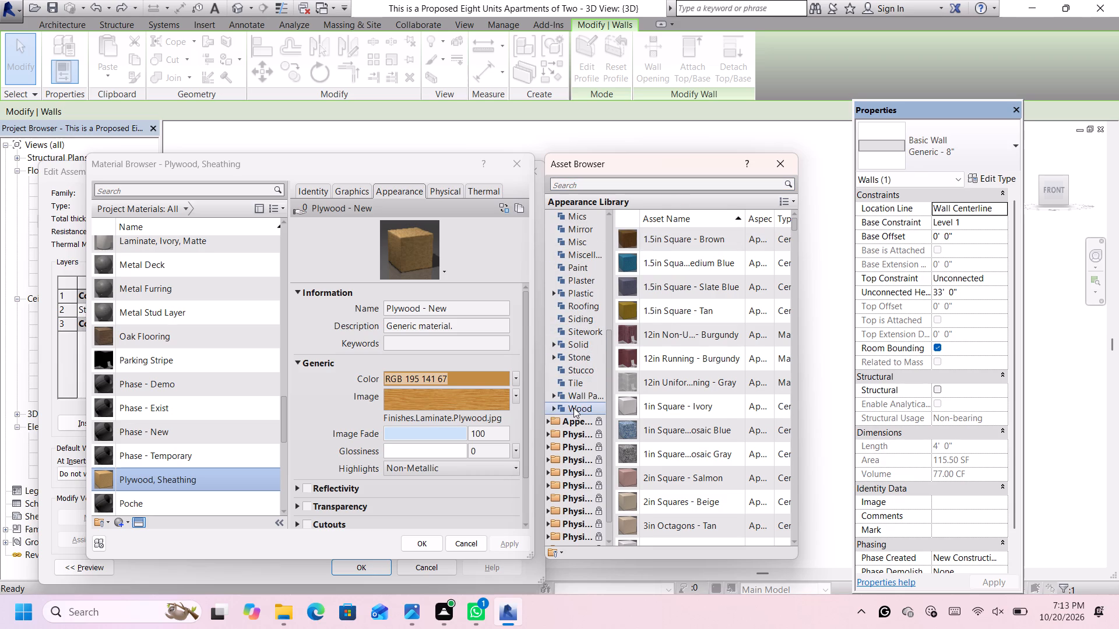
{"action": "left_click", "coordinate": [573, 408]}
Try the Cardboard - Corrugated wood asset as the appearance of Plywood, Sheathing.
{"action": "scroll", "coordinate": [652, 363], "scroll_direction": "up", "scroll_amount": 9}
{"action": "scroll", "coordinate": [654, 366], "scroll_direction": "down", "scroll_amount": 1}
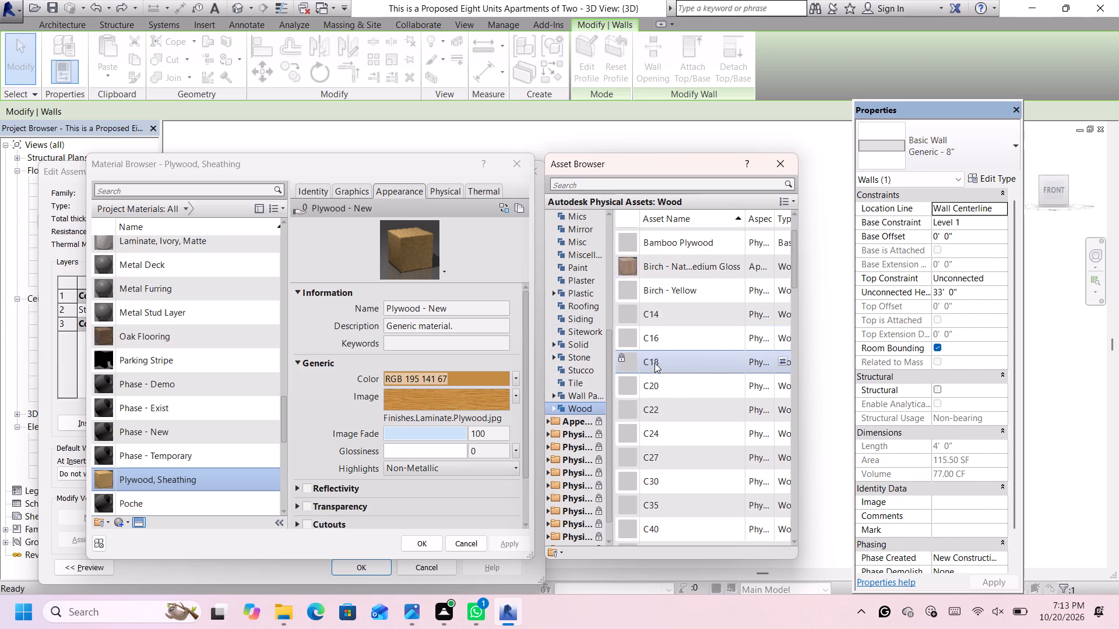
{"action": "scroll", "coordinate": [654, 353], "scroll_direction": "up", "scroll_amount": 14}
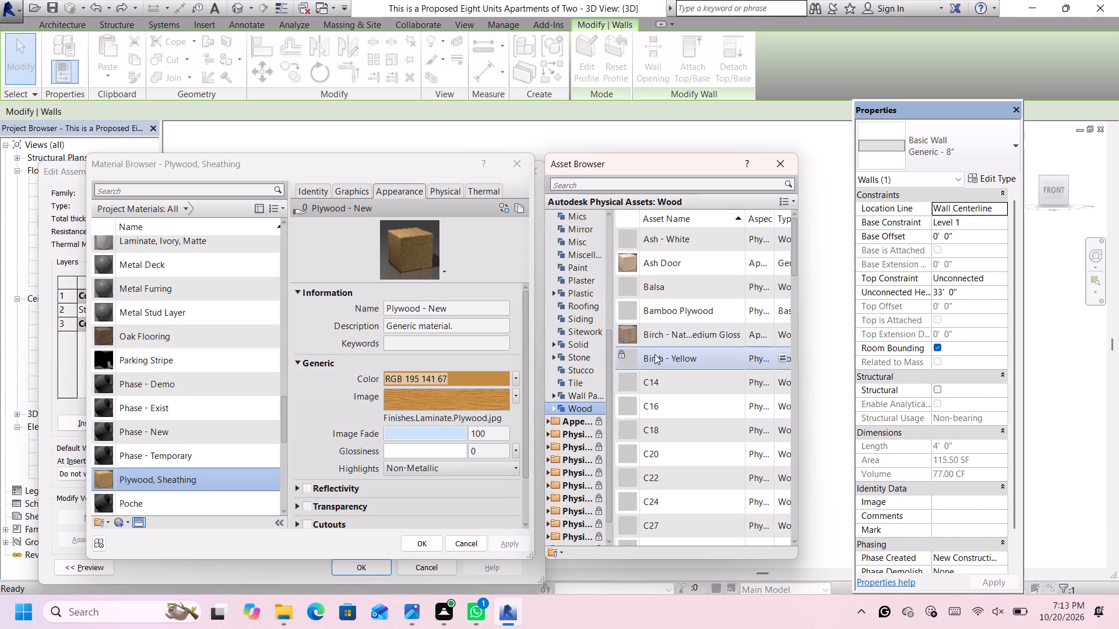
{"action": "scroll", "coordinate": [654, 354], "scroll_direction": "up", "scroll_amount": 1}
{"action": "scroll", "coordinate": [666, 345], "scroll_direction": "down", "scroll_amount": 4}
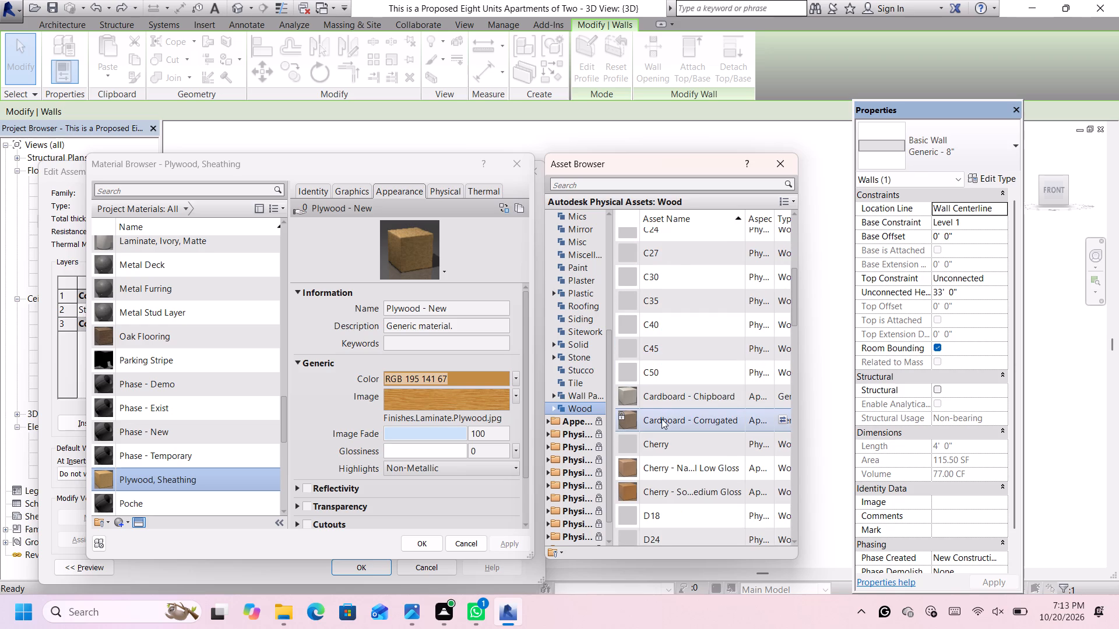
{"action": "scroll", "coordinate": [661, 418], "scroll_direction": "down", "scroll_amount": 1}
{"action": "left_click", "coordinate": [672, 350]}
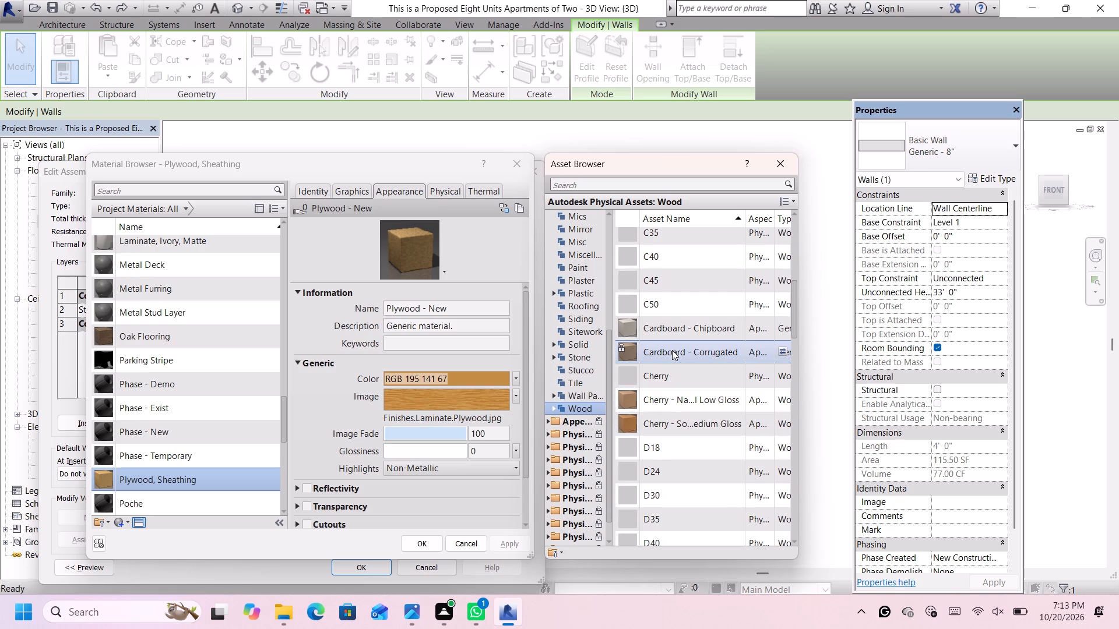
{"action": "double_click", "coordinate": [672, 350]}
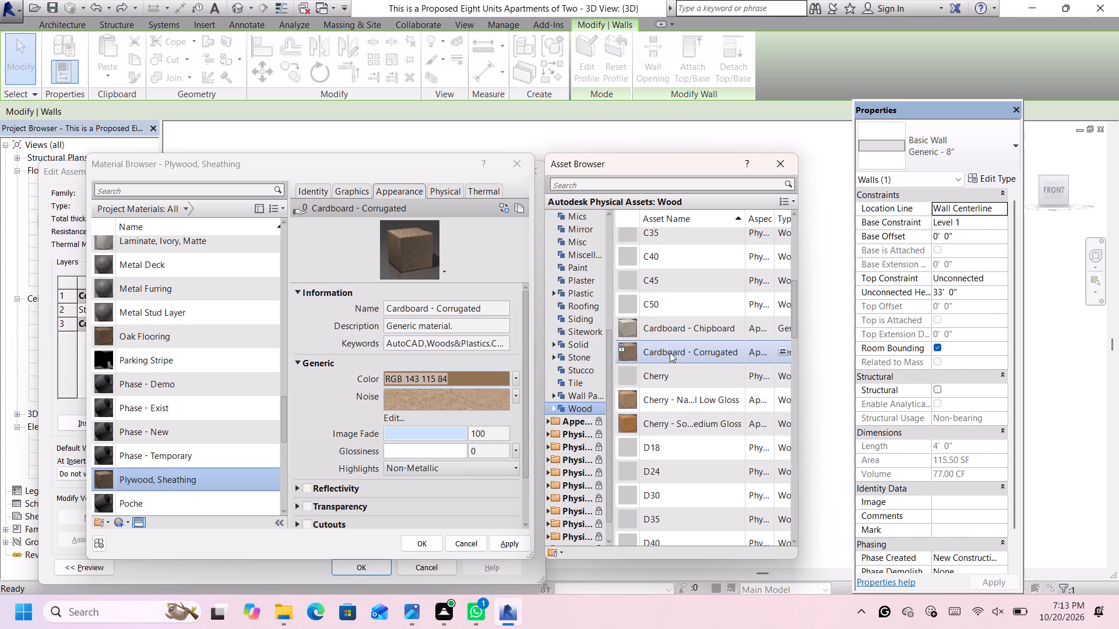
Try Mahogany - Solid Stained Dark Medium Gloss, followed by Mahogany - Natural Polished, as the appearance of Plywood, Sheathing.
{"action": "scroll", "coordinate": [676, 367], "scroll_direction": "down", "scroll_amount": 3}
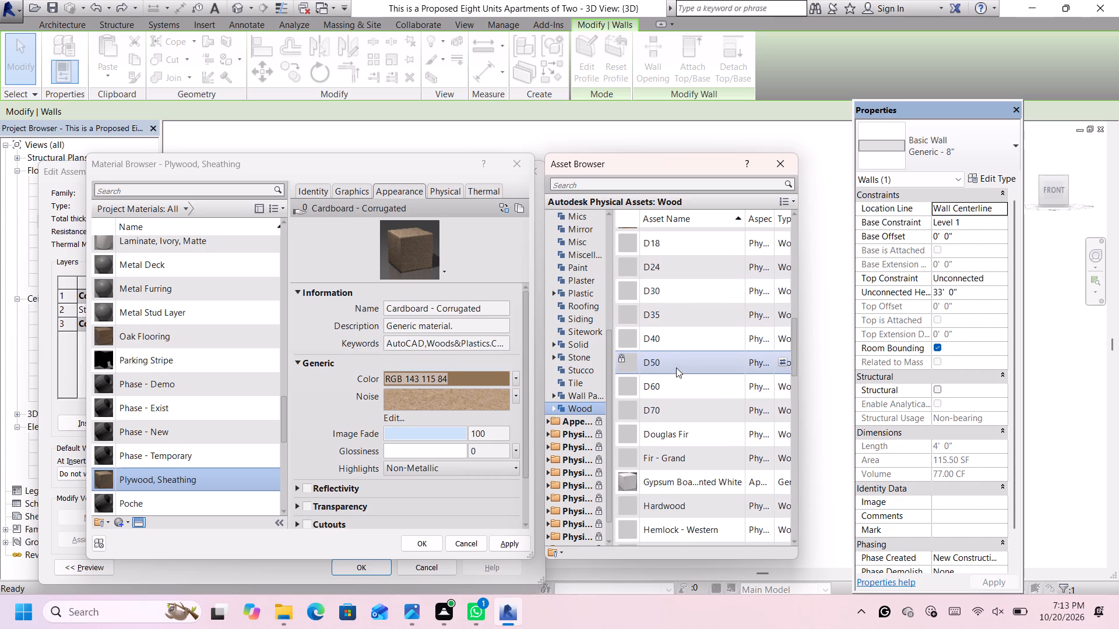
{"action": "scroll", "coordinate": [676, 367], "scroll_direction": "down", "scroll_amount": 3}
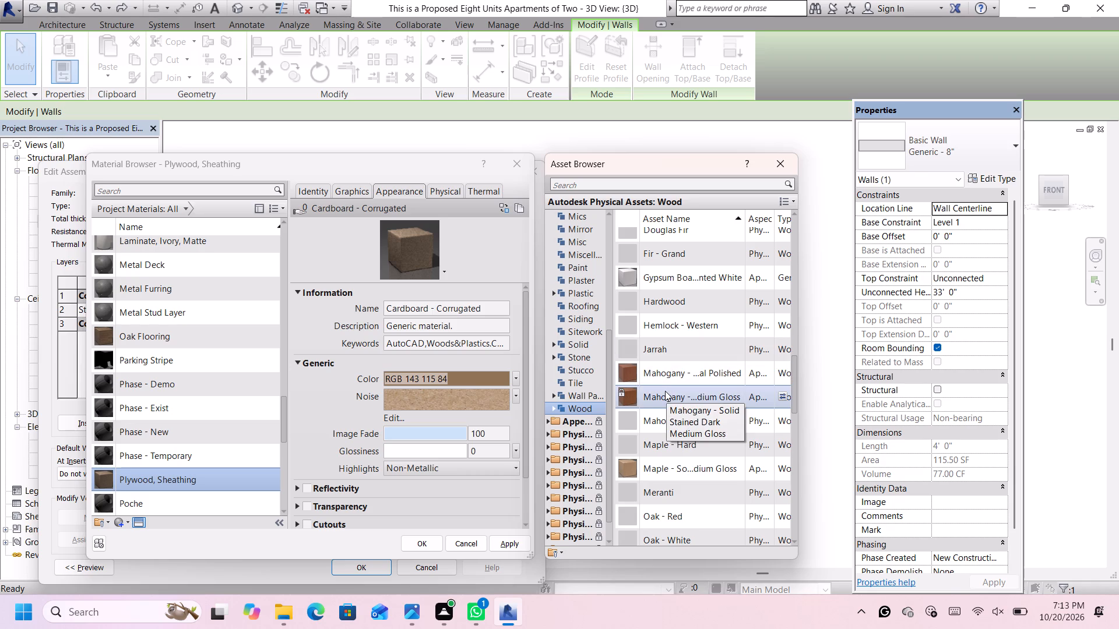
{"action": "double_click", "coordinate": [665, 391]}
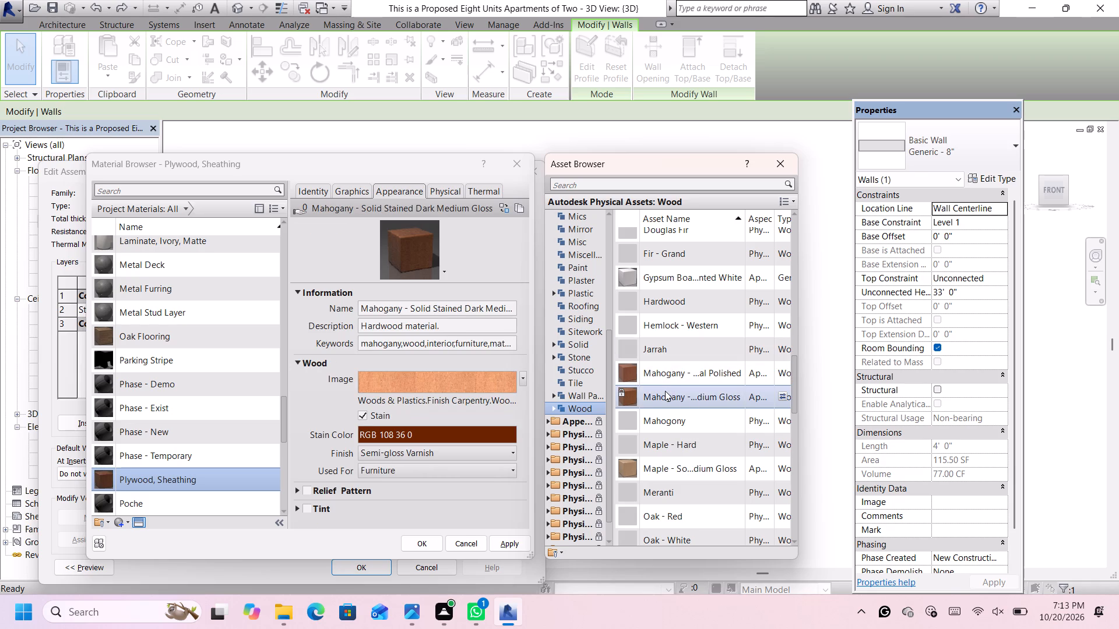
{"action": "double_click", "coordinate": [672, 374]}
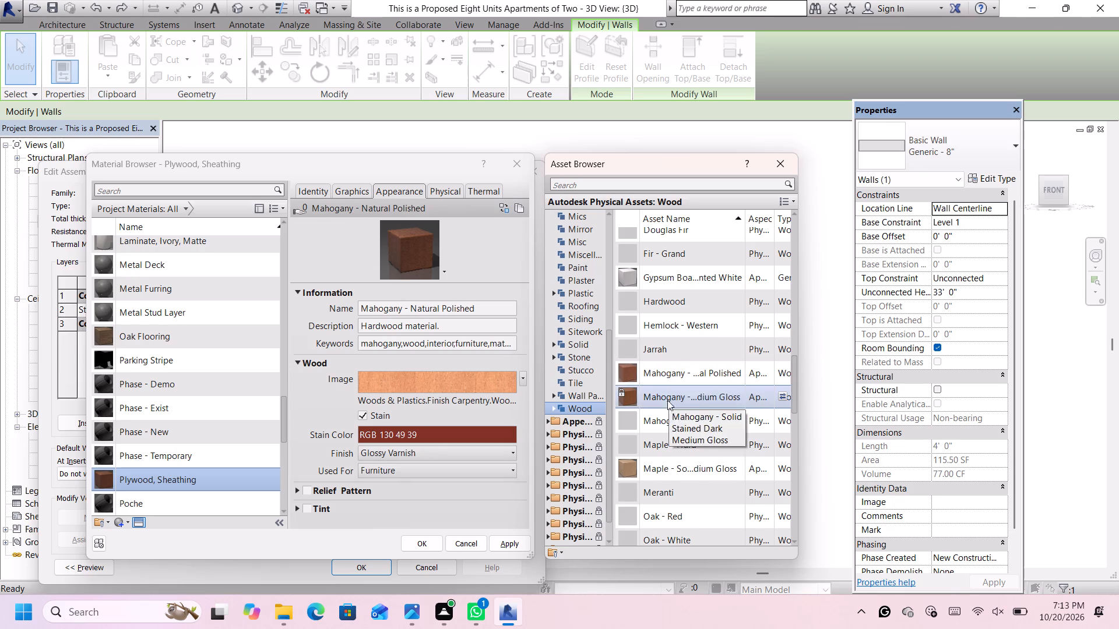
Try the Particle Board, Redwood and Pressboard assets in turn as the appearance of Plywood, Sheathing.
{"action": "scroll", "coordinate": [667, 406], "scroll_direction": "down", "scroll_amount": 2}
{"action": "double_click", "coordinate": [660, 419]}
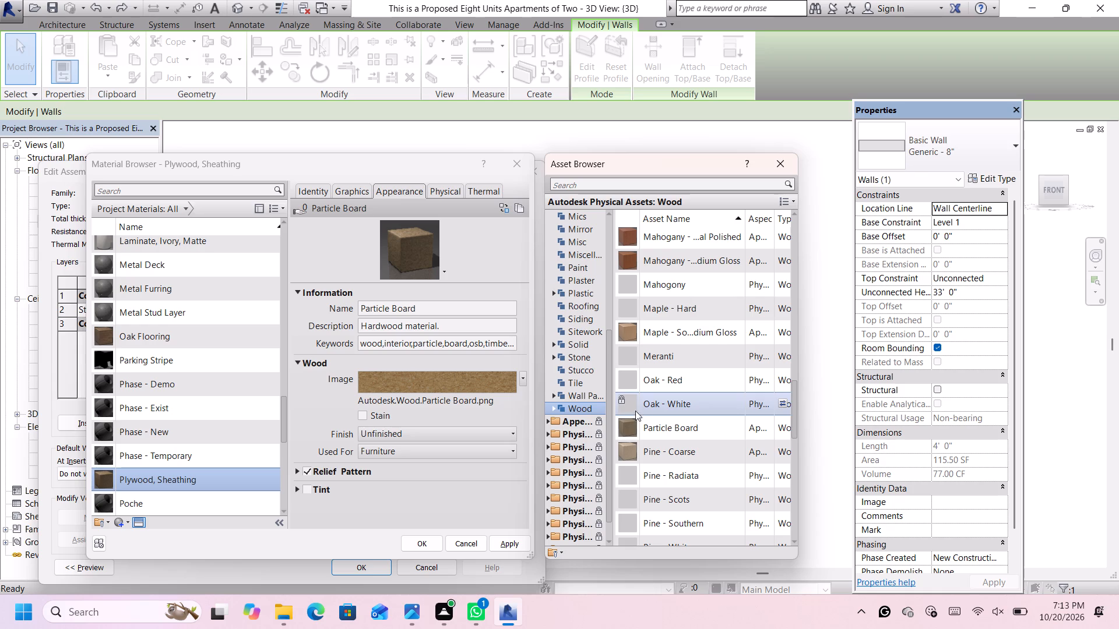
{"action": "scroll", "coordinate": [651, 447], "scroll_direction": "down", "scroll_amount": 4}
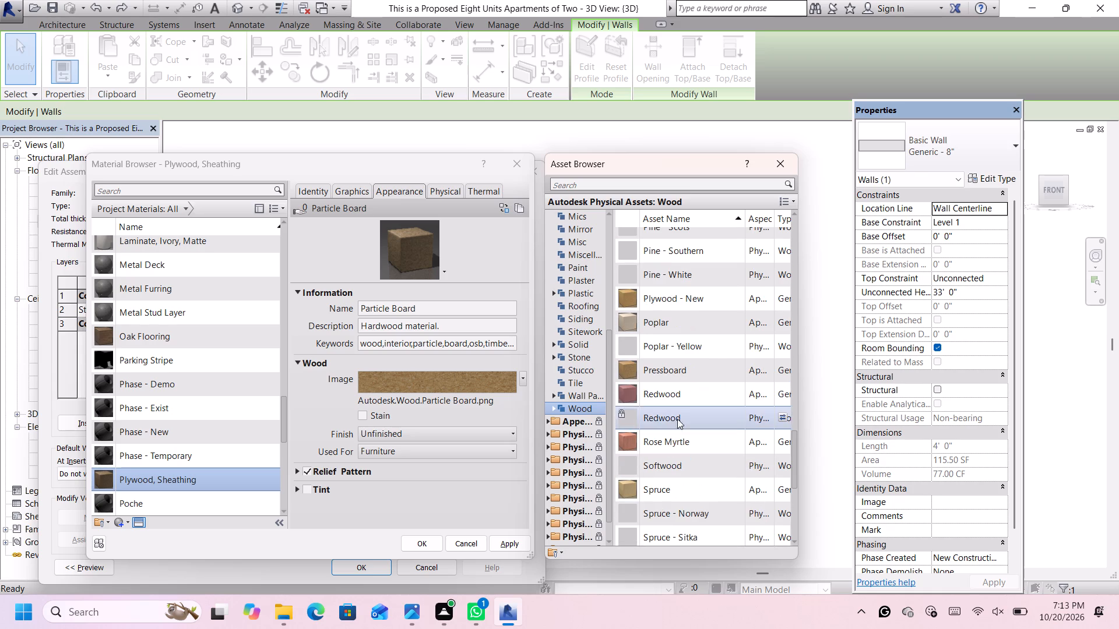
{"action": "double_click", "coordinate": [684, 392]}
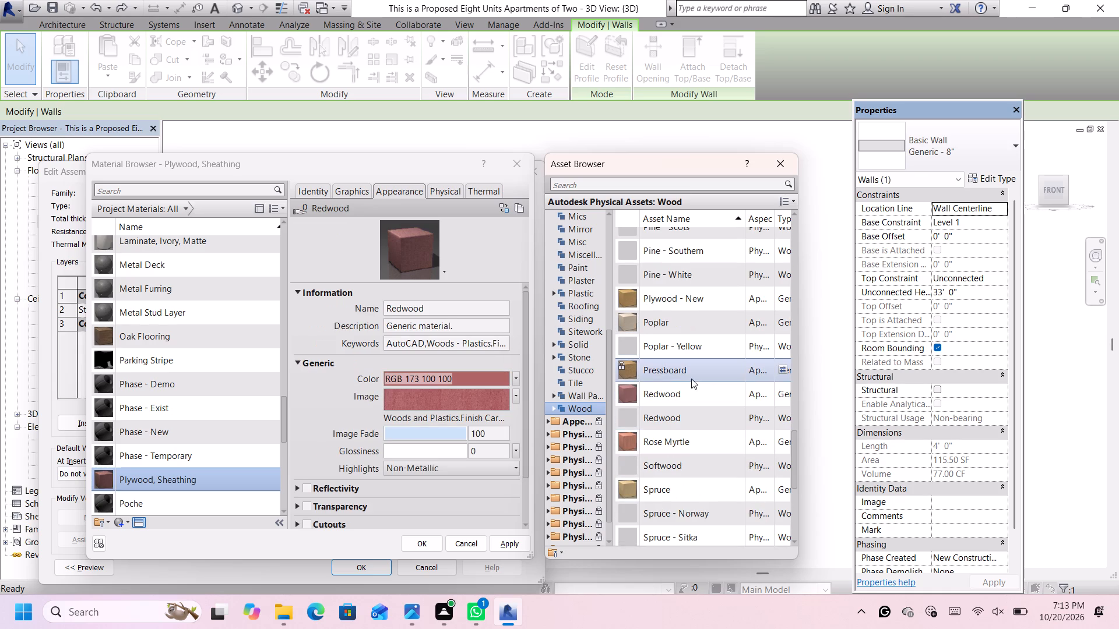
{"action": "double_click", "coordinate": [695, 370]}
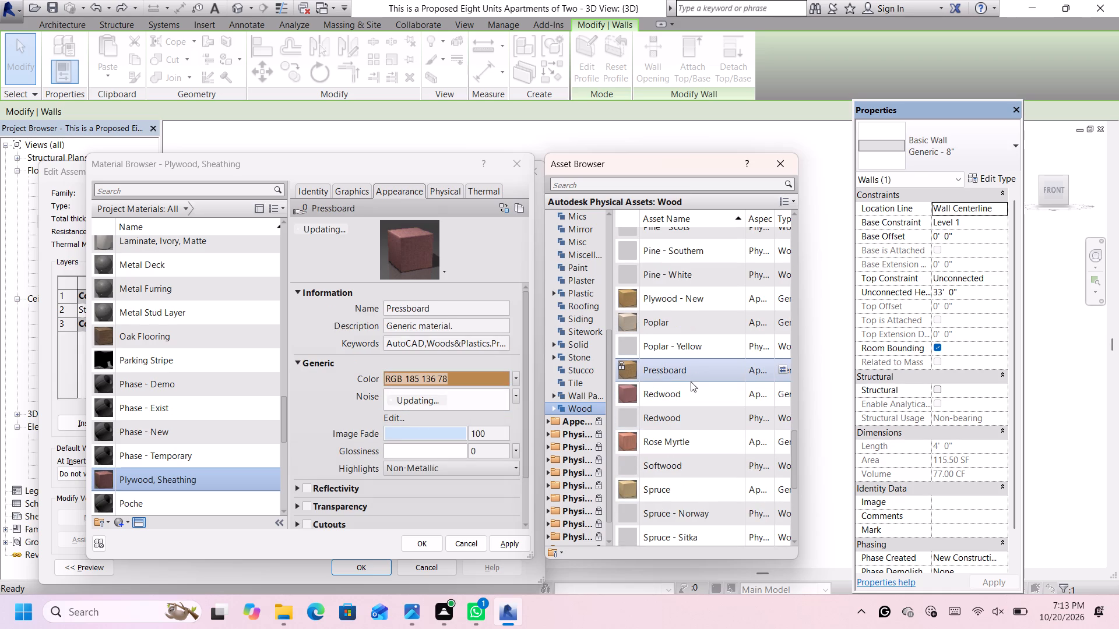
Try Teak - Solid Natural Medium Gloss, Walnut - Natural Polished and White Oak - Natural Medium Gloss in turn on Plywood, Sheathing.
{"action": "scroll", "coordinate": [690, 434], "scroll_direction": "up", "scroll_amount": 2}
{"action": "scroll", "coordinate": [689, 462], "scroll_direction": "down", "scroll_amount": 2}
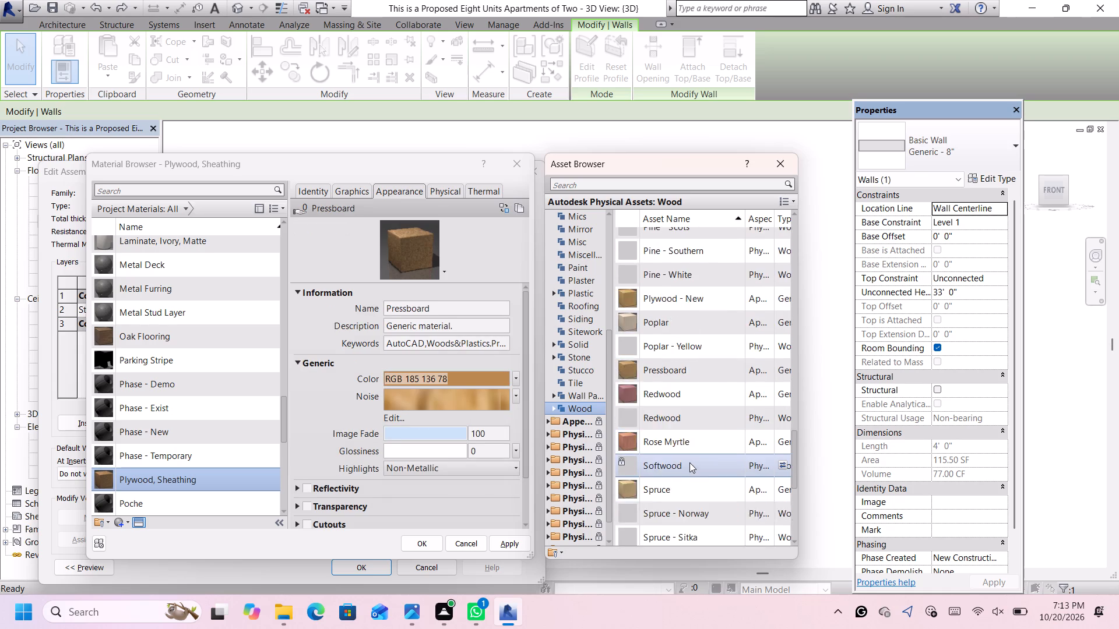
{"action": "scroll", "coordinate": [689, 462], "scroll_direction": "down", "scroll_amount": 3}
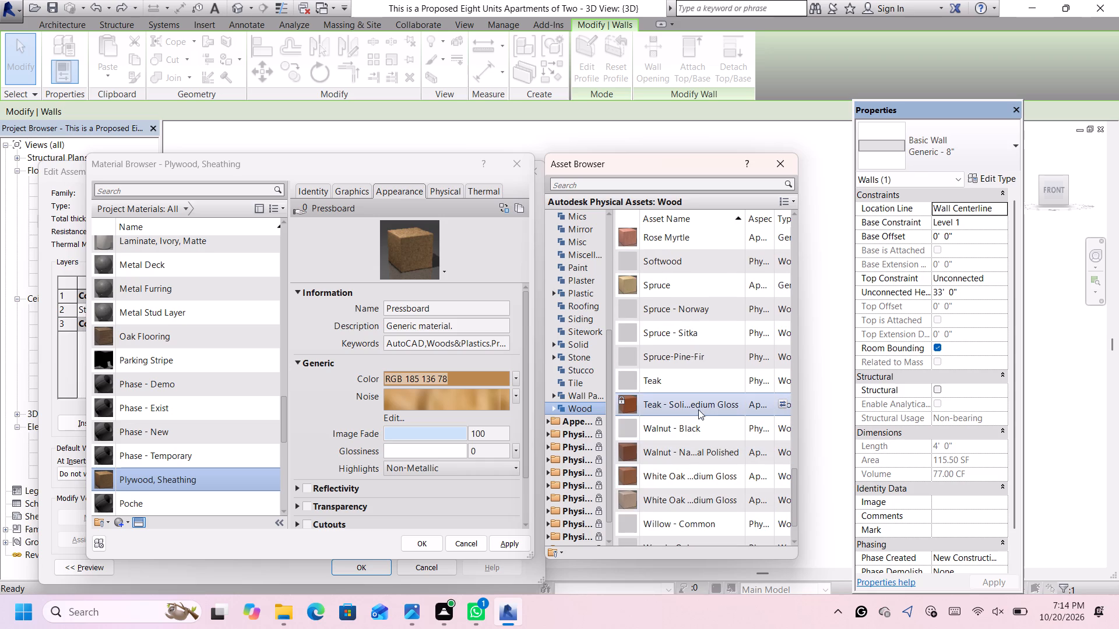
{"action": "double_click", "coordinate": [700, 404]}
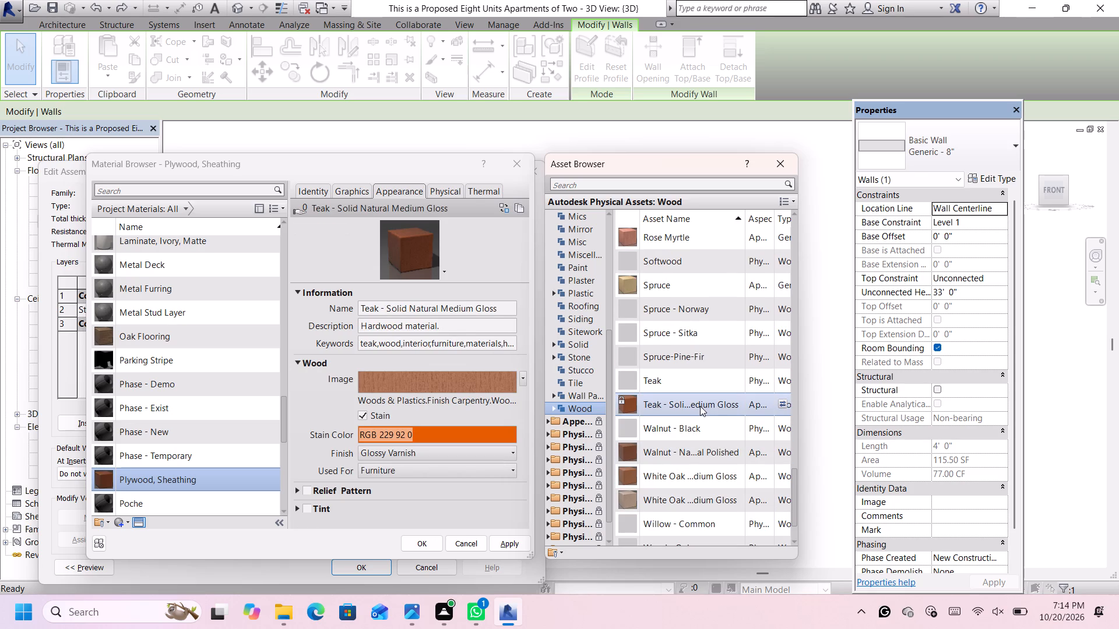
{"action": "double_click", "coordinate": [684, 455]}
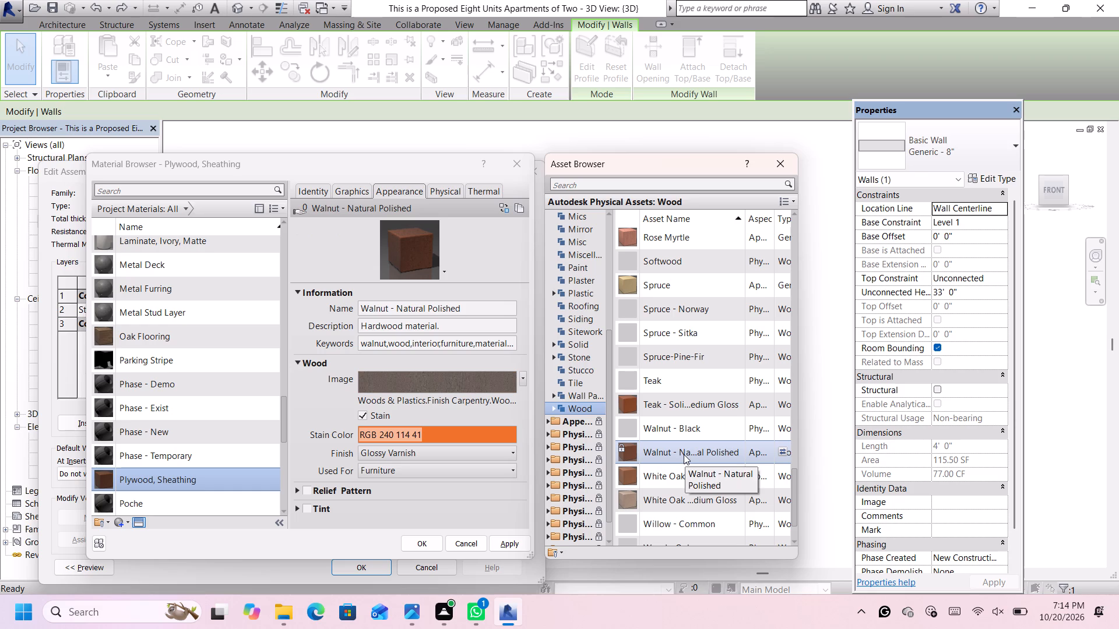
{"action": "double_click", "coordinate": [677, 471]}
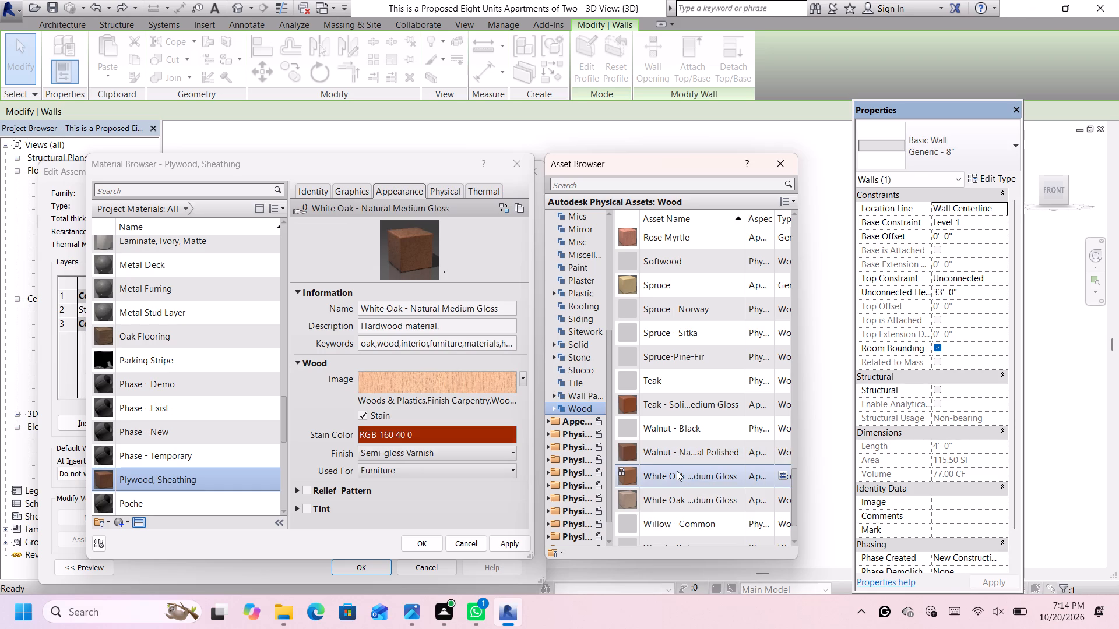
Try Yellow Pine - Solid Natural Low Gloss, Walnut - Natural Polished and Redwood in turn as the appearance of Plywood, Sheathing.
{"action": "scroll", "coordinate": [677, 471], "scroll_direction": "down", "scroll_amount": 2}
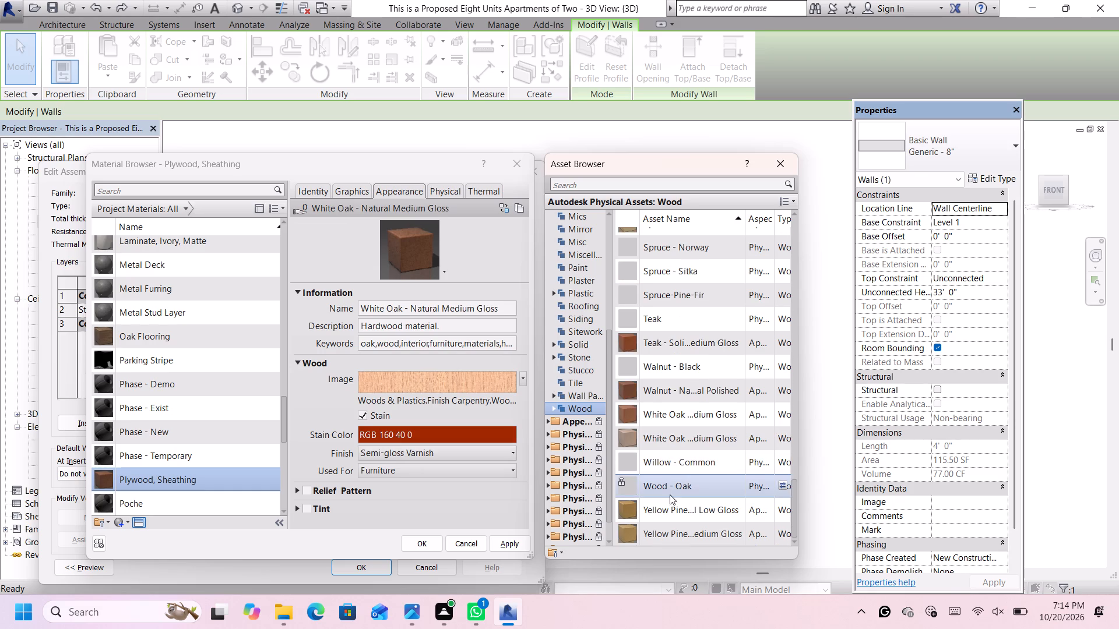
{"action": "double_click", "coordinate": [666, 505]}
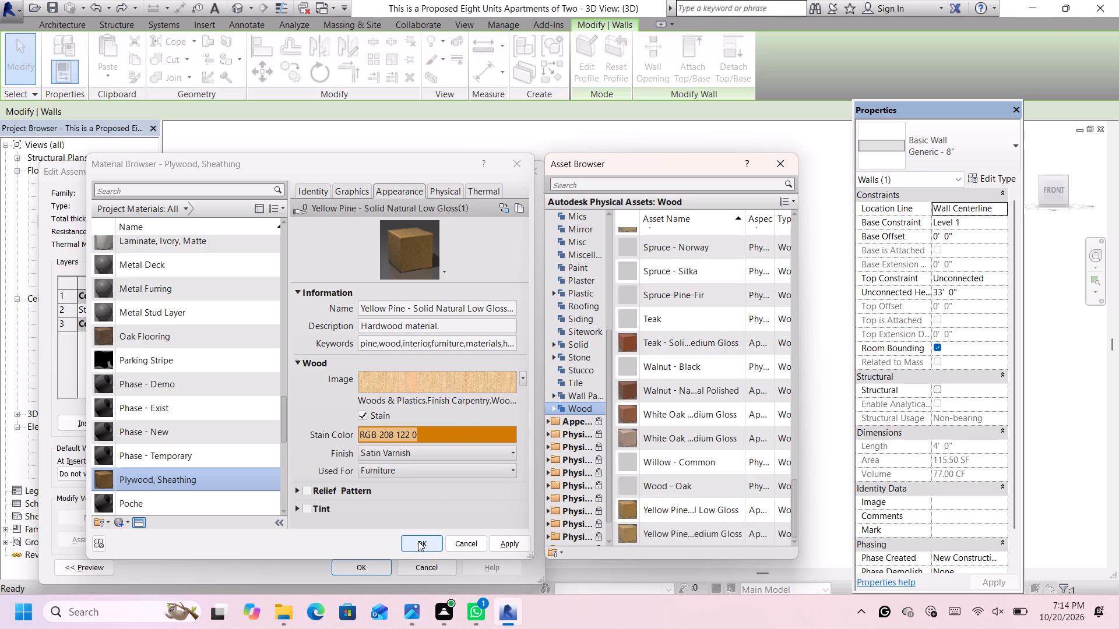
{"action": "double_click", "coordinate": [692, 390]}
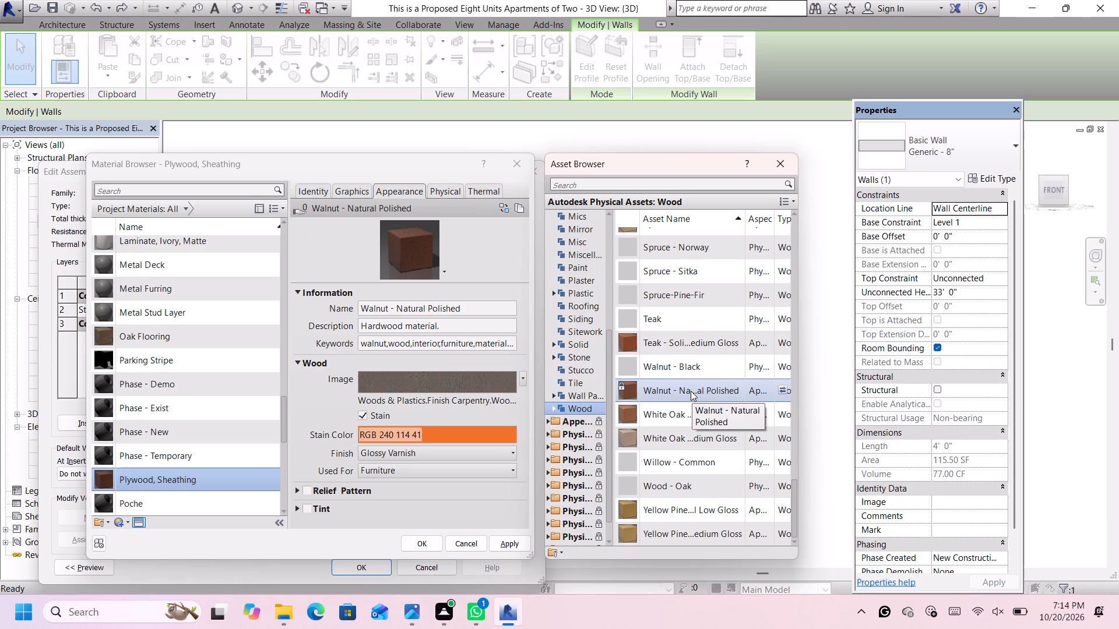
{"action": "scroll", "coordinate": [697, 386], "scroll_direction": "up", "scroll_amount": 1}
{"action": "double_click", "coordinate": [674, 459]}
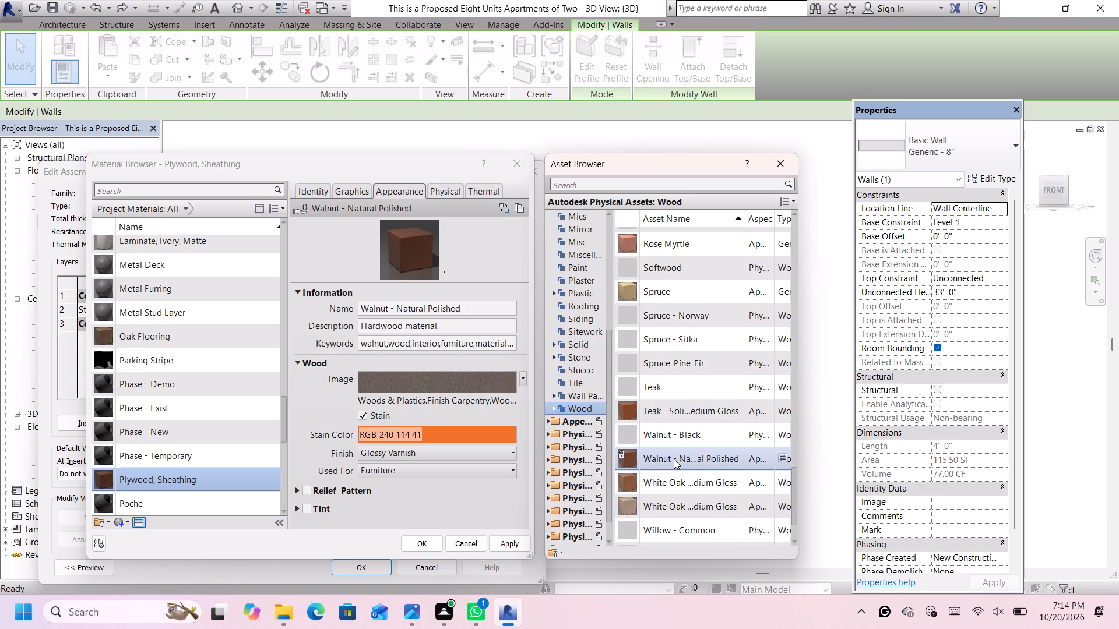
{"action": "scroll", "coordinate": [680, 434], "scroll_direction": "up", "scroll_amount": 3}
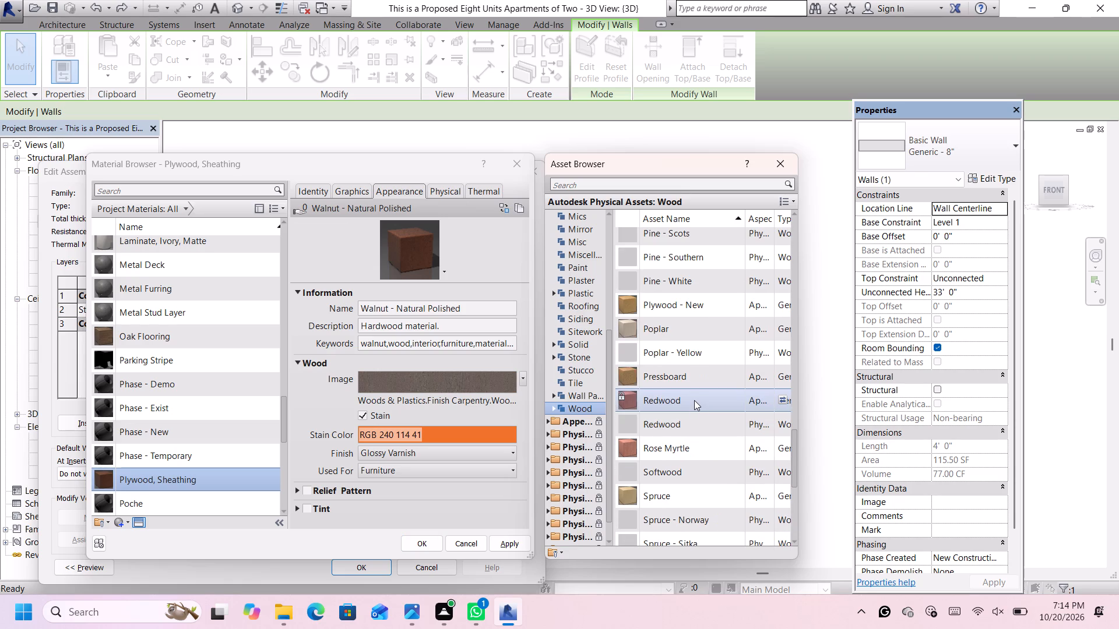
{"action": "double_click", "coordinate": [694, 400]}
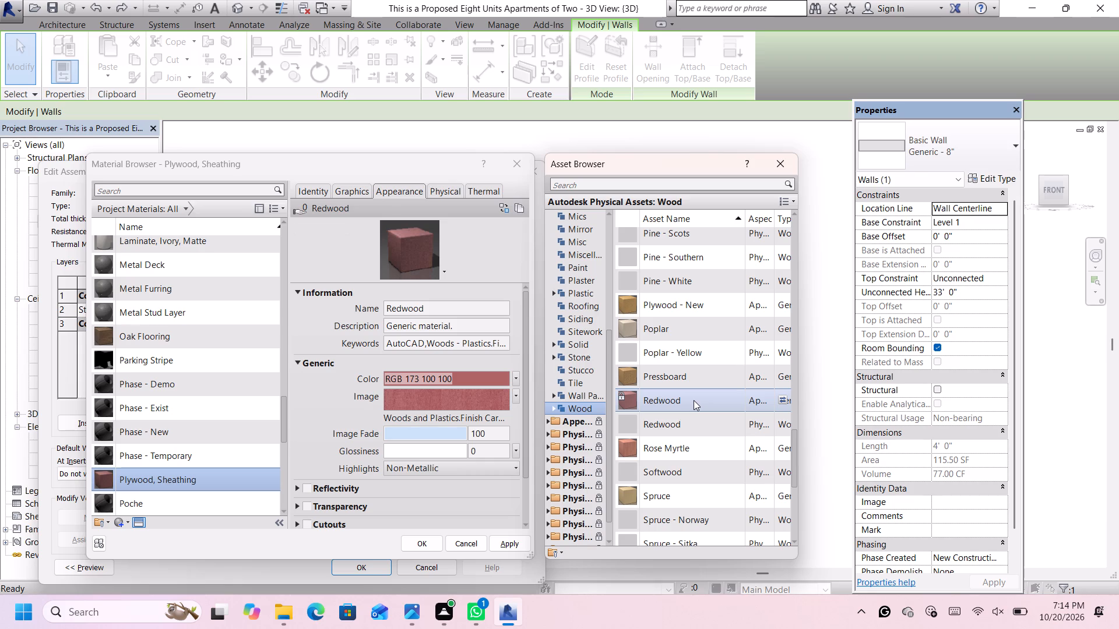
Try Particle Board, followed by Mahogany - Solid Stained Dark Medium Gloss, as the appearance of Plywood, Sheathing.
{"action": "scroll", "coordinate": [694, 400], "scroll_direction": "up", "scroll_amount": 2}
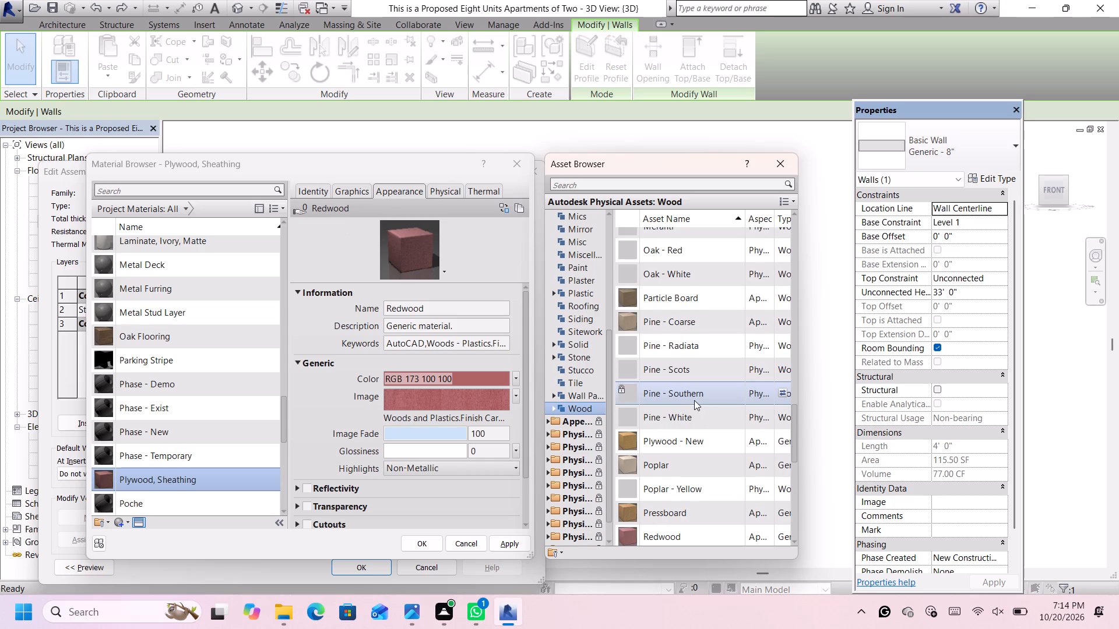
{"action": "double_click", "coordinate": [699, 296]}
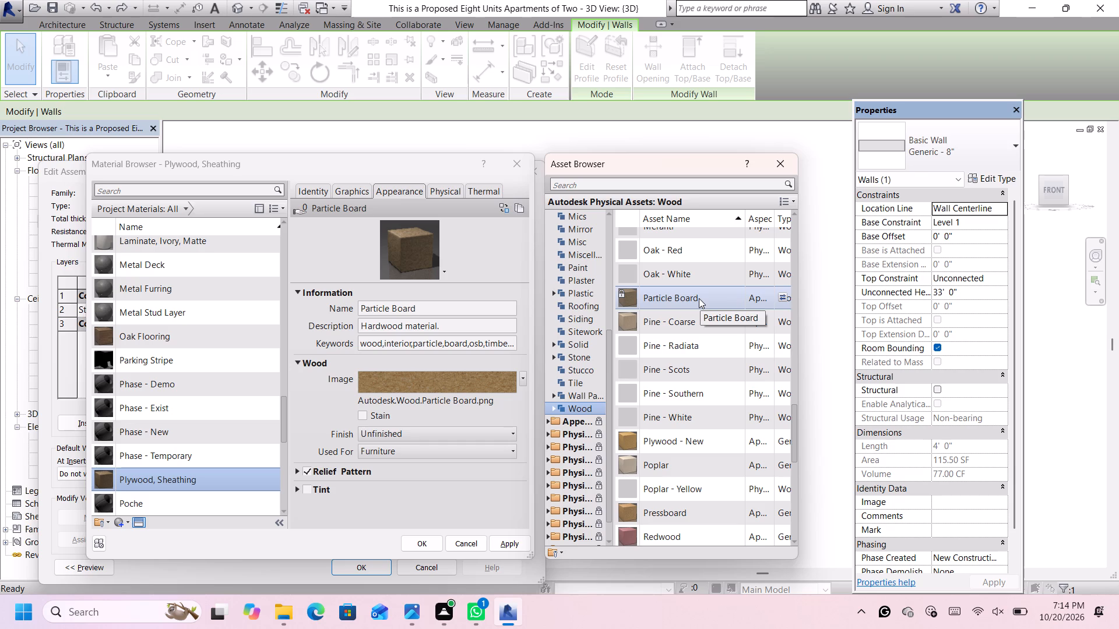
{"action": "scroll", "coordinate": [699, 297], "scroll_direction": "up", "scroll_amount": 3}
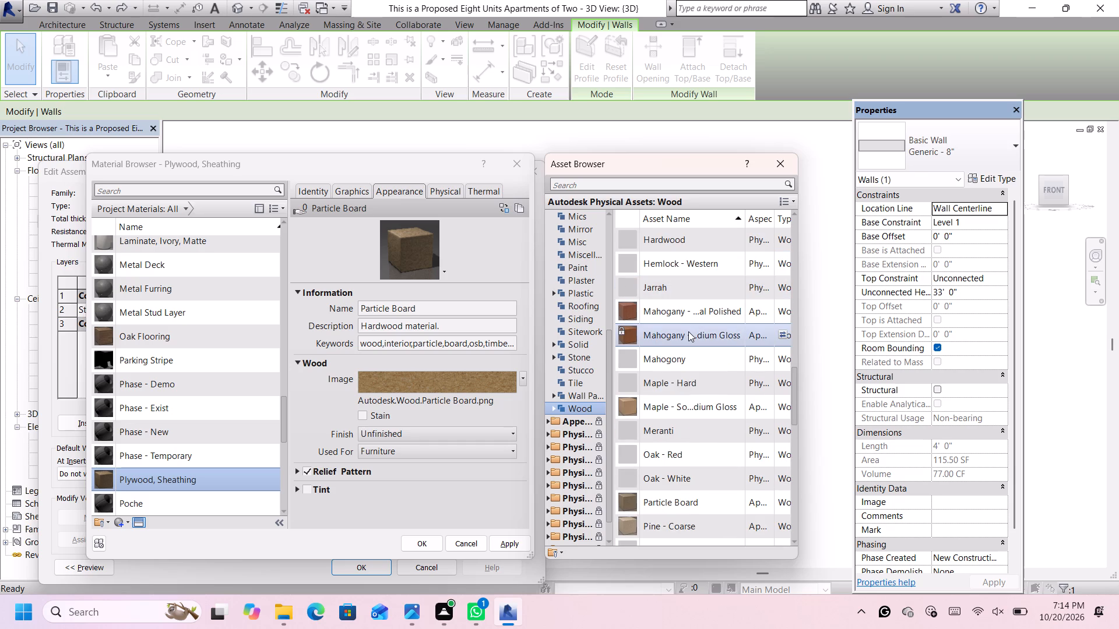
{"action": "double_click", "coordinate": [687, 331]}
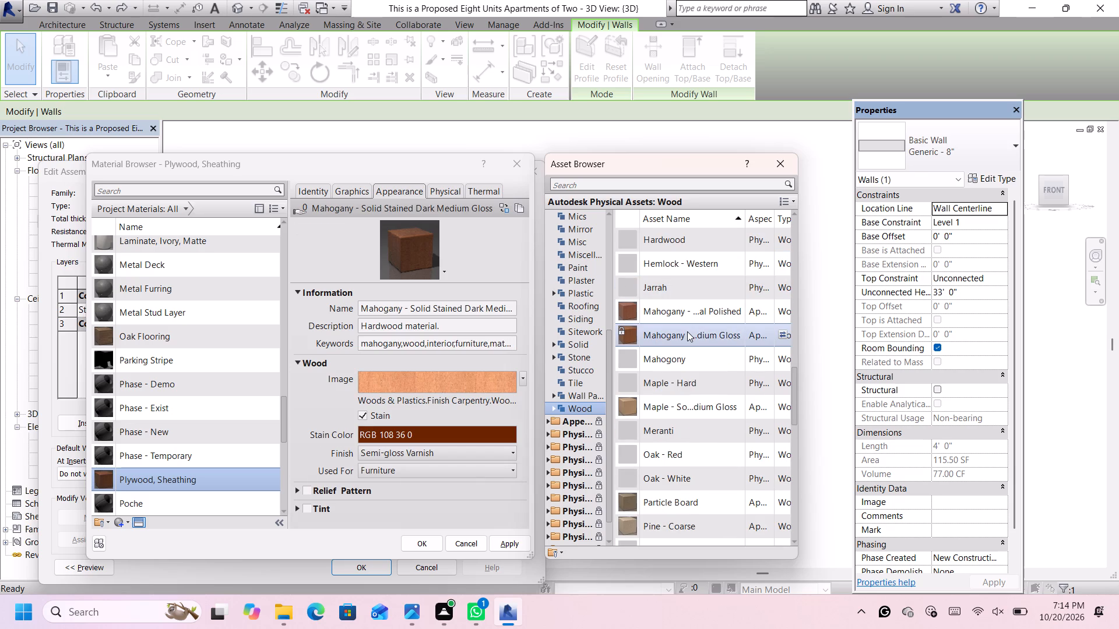
Set the appearance of Plywood, Sheathing to Birch - Natural Medium Gloss and apply the edited Generic - 8" 2 type to the selected front wall.
{"action": "scroll", "coordinate": [687, 331], "scroll_direction": "up", "scroll_amount": 11}
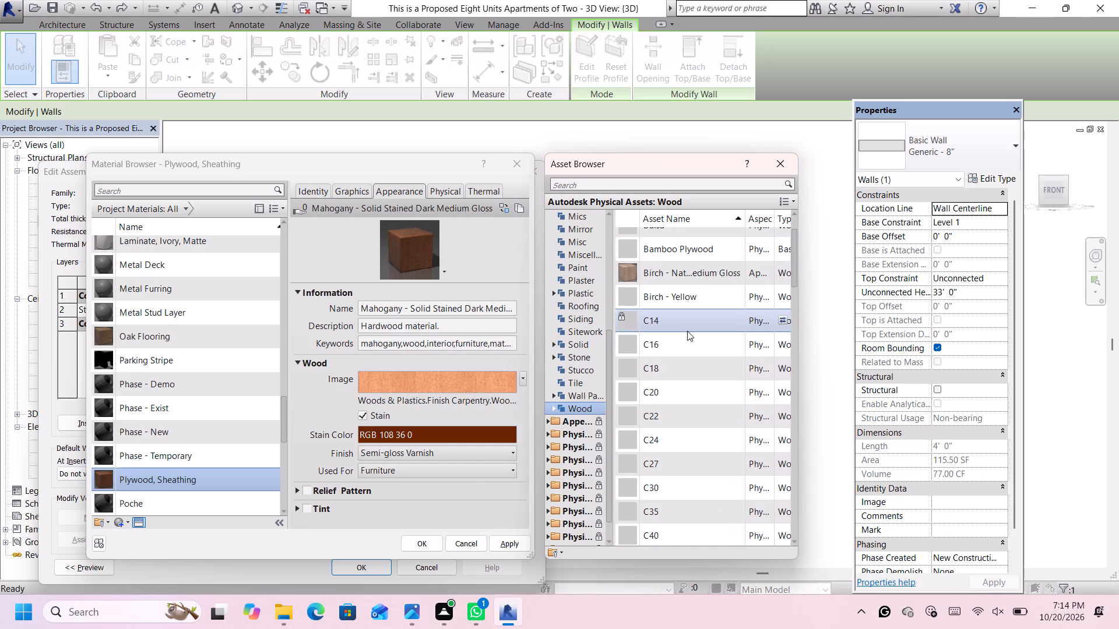
{"action": "scroll", "coordinate": [687, 331], "scroll_direction": "down", "scroll_amount": 3}
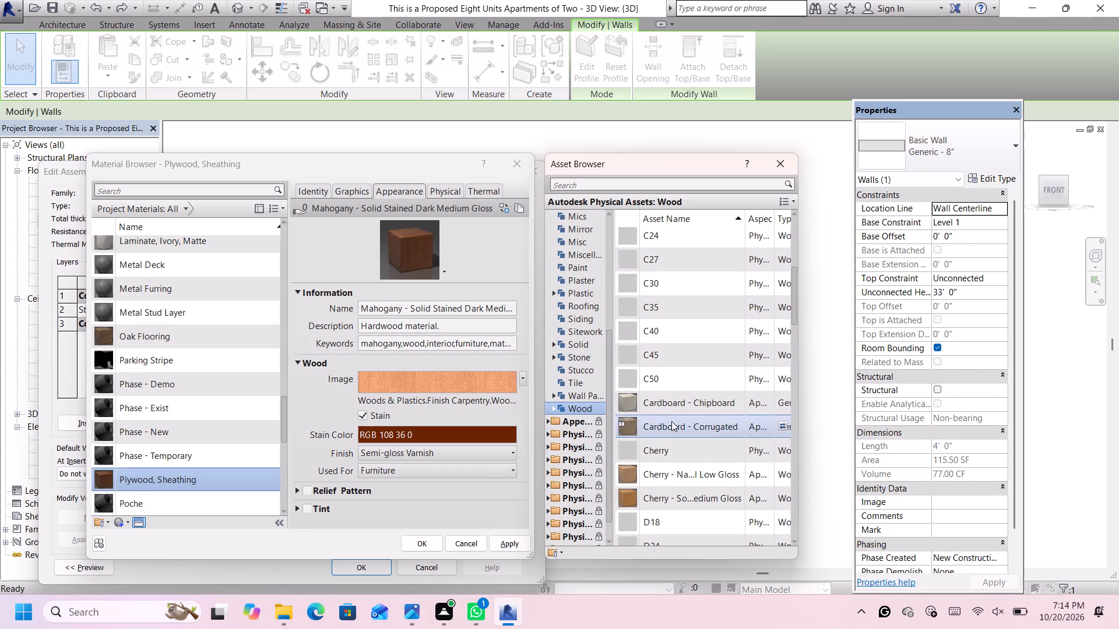
{"action": "scroll", "coordinate": [674, 386], "scroll_direction": "up", "scroll_amount": 9}
{"action": "scroll", "coordinate": [694, 232], "scroll_direction": "up", "scroll_amount": 1}
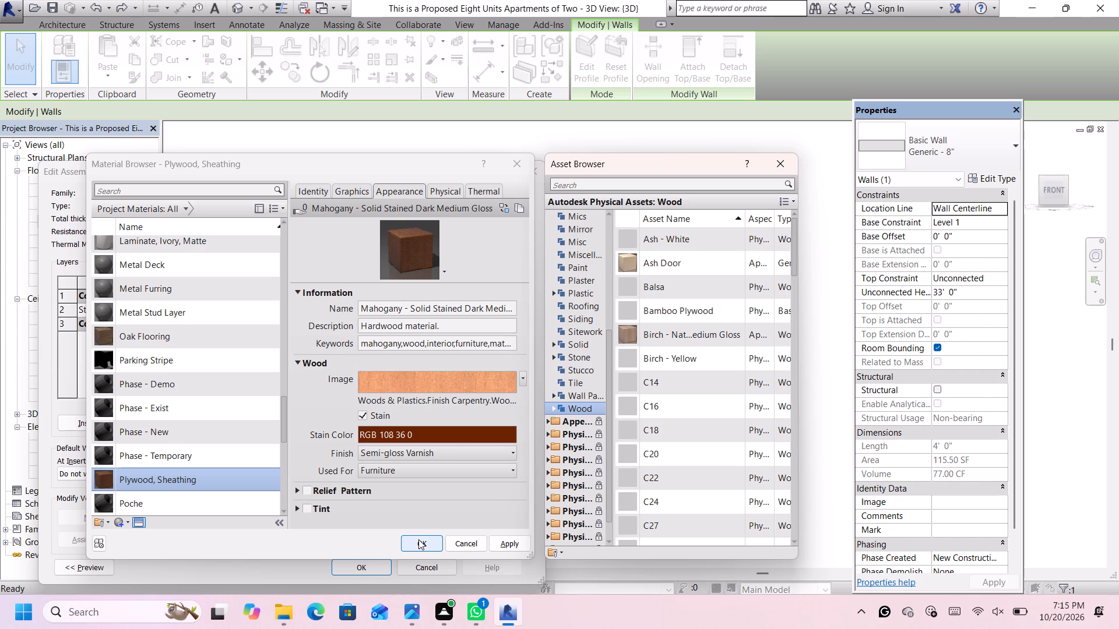
{"action": "scroll", "coordinate": [649, 401], "scroll_direction": "up", "scroll_amount": 1}
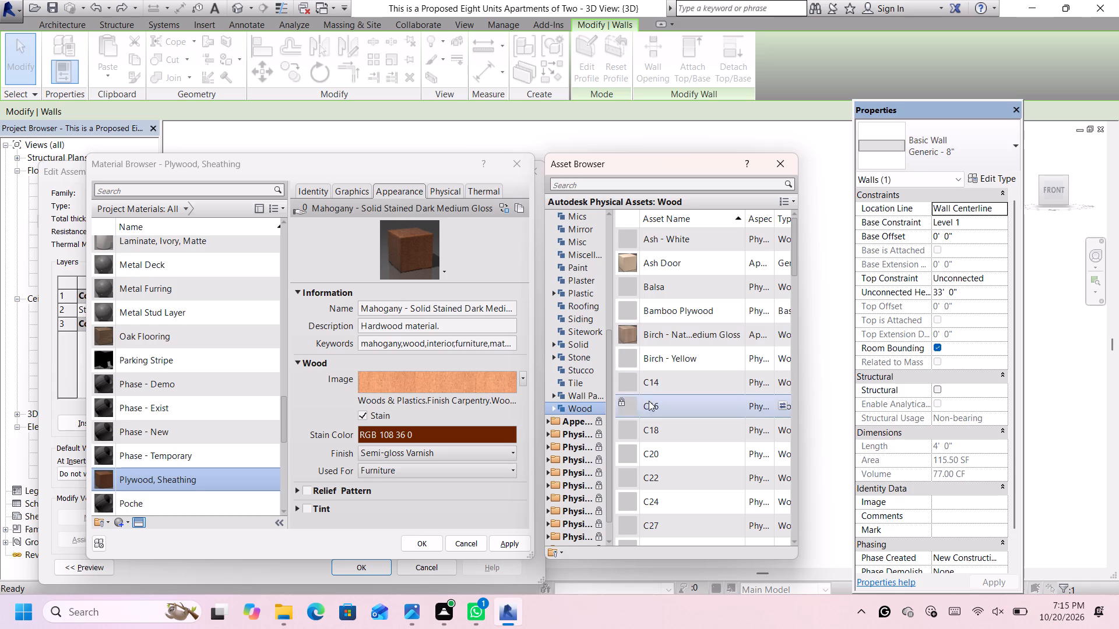
{"action": "double_click", "coordinate": [661, 330]}
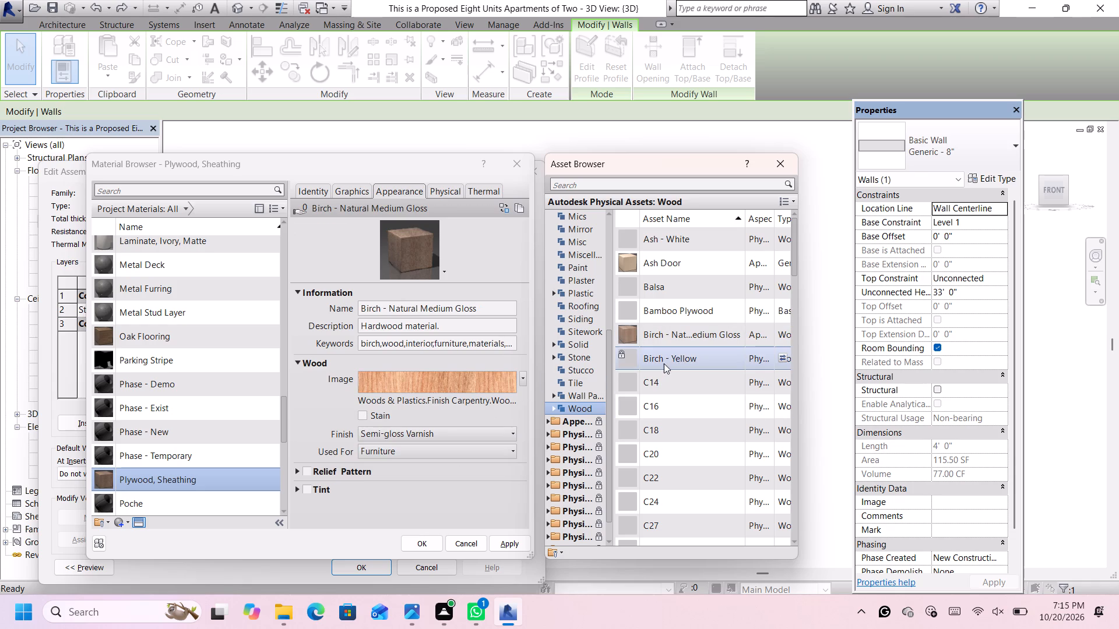
{"action": "scroll", "coordinate": [664, 363], "scroll_direction": "up", "scroll_amount": 4}
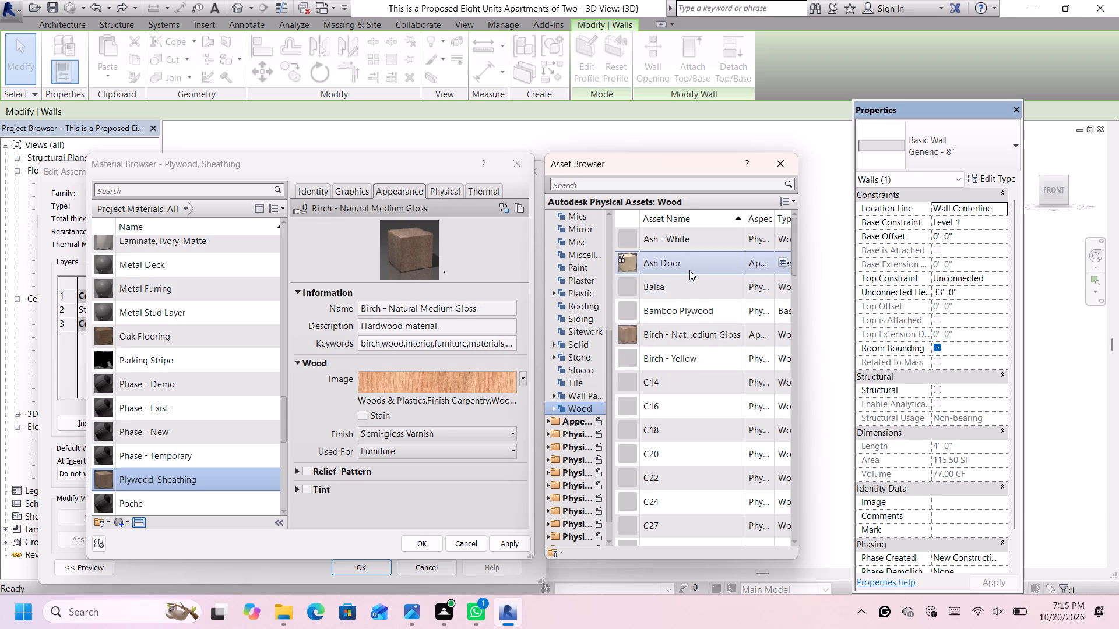
{"action": "scroll", "coordinate": [689, 345], "scroll_direction": "down", "scroll_amount": 4}
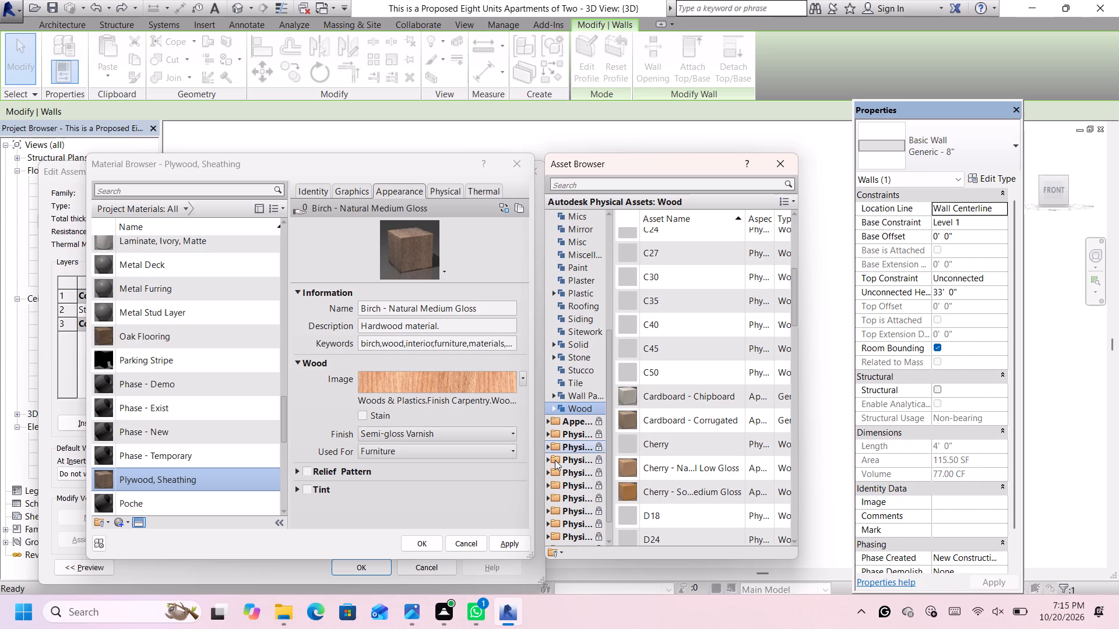
{"action": "left_click", "coordinate": [425, 542]}
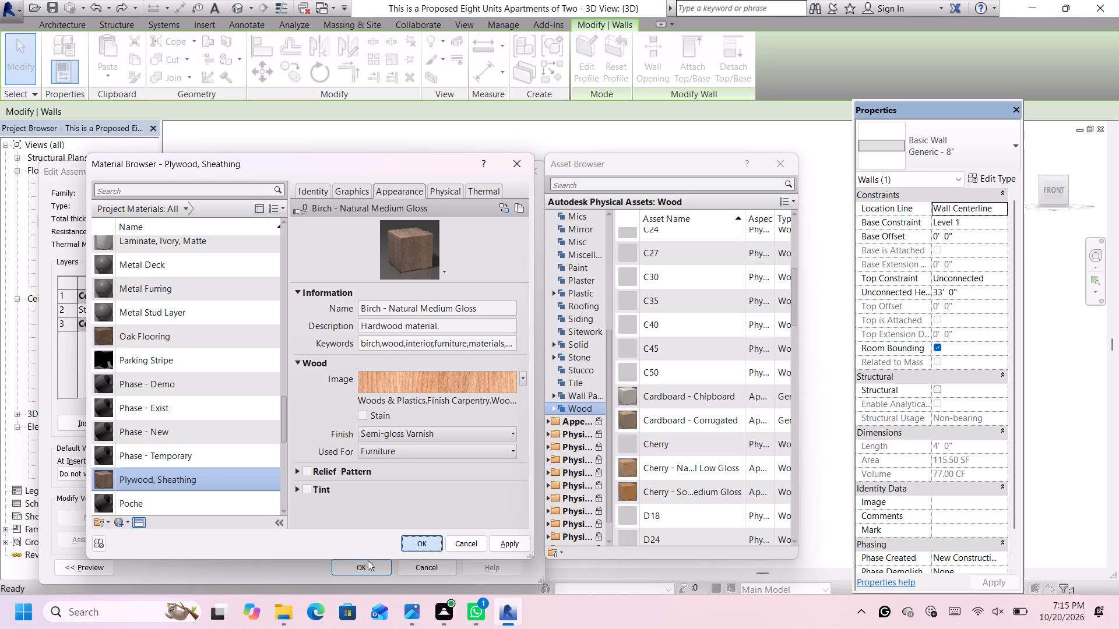
{"action": "left_click", "coordinate": [362, 568]}
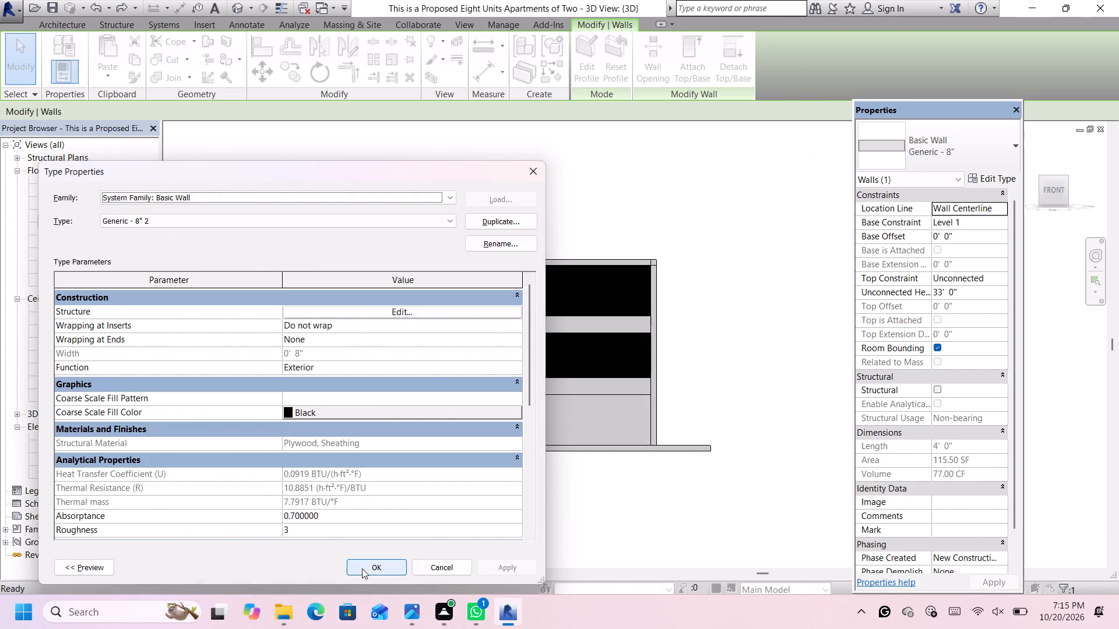
{"action": "left_click", "coordinate": [362, 568]}
{"action": "scroll", "coordinate": [421, 480], "scroll_direction": "down", "scroll_amount": 3}
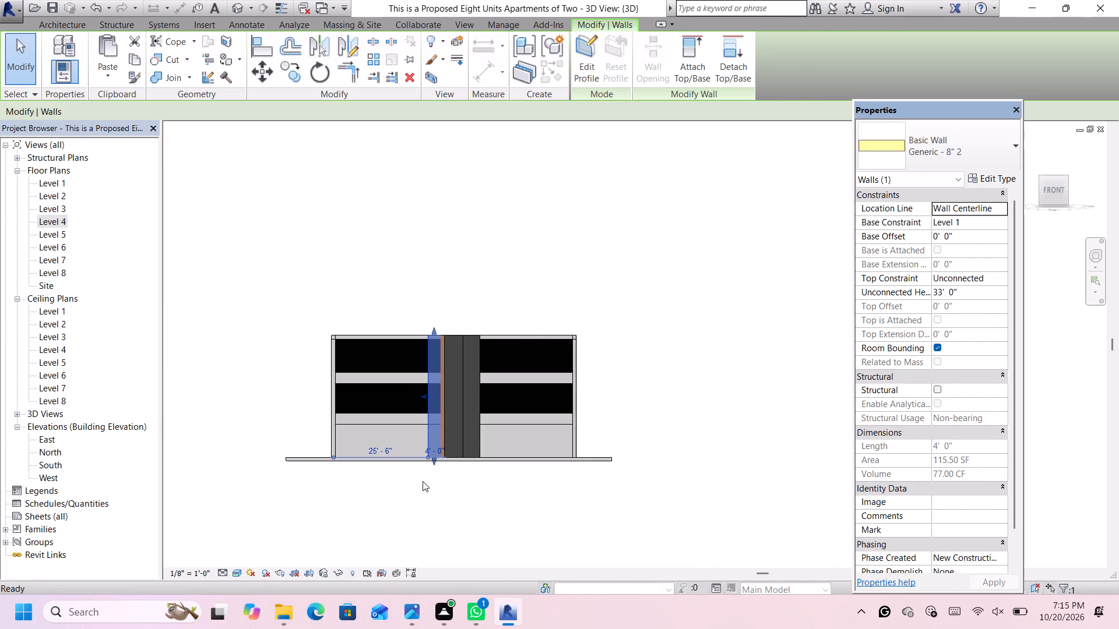
{"action": "scroll", "coordinate": [423, 490], "scroll_direction": "up", "scroll_amount": 3}
{"action": "left_click", "coordinate": [421, 497]}
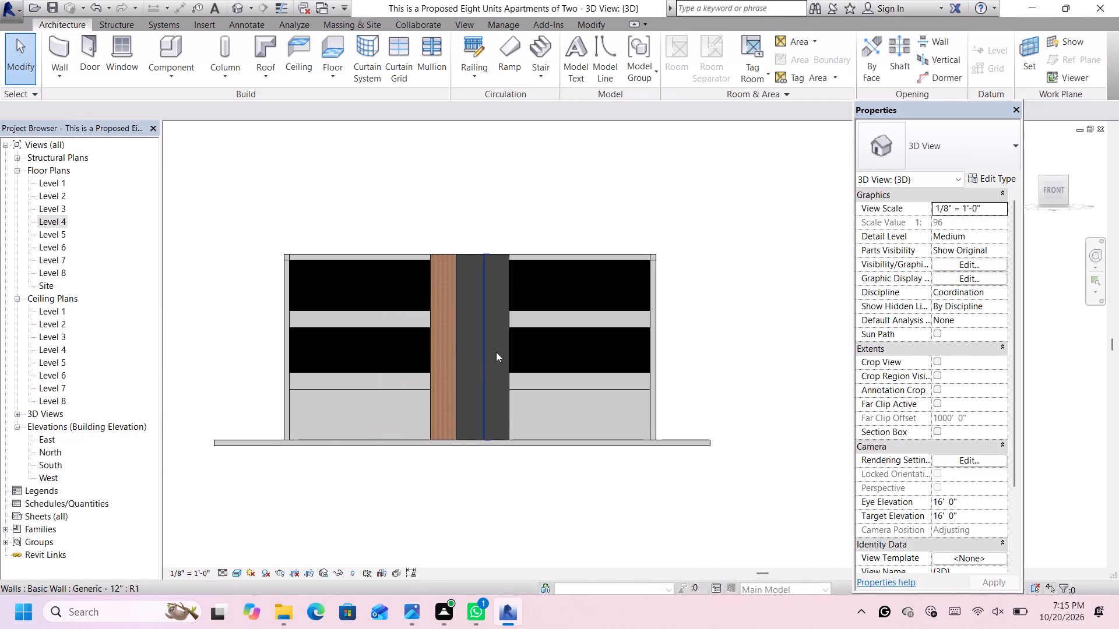
Change the matching front wall on the east side of the central recess to the Generic - 8" 2 type.
{"action": "left_click", "coordinate": [507, 277]}
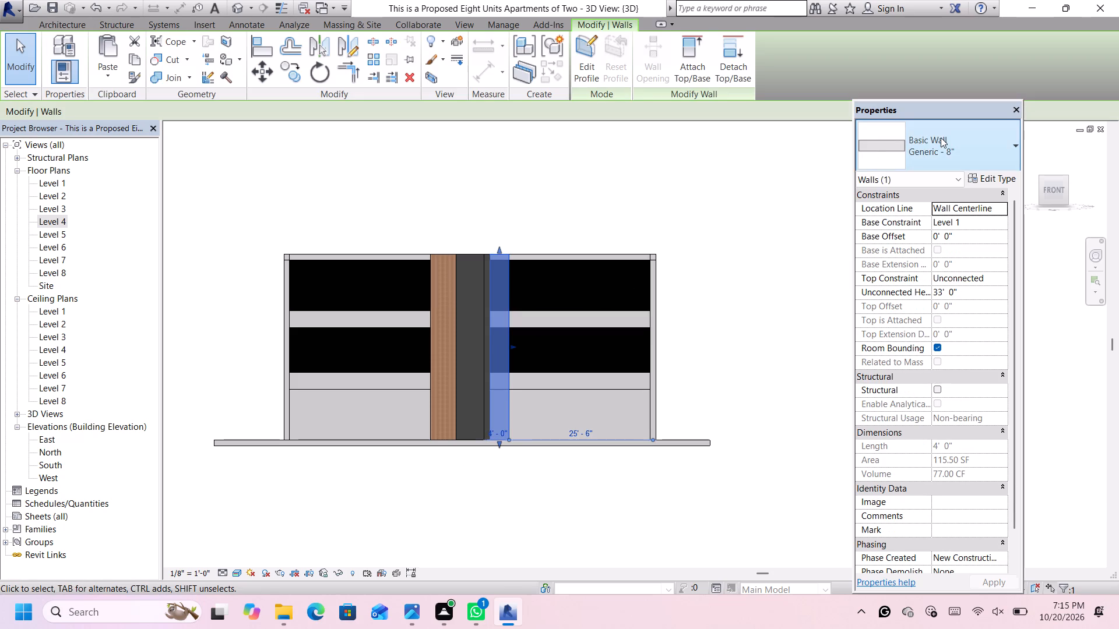
{"action": "left_click", "coordinate": [941, 138]}
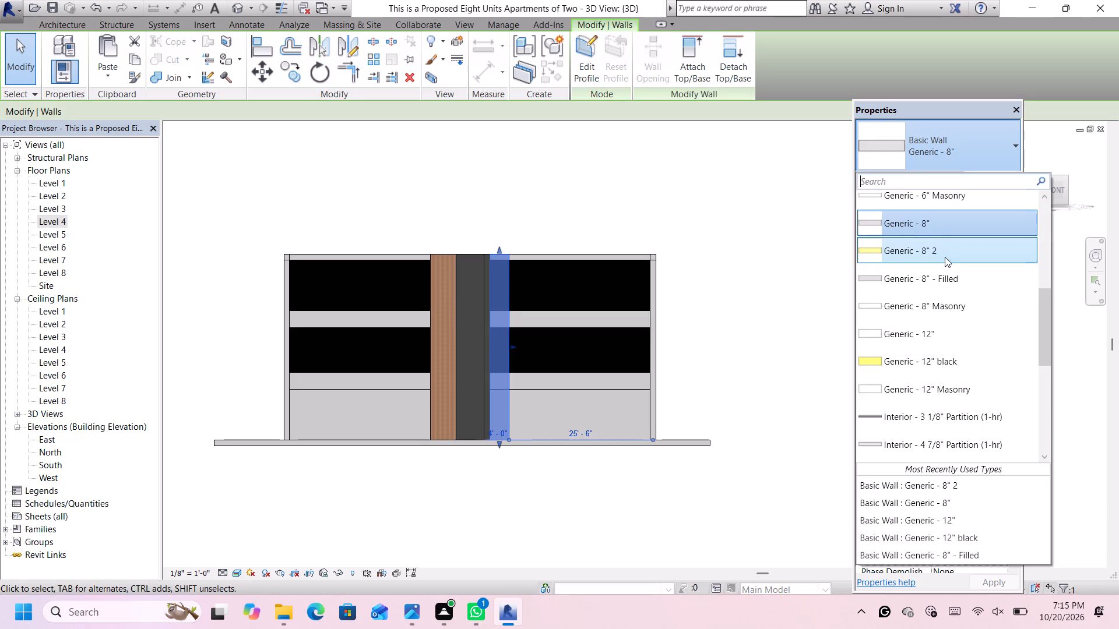
{"action": "left_click", "coordinate": [947, 246]}
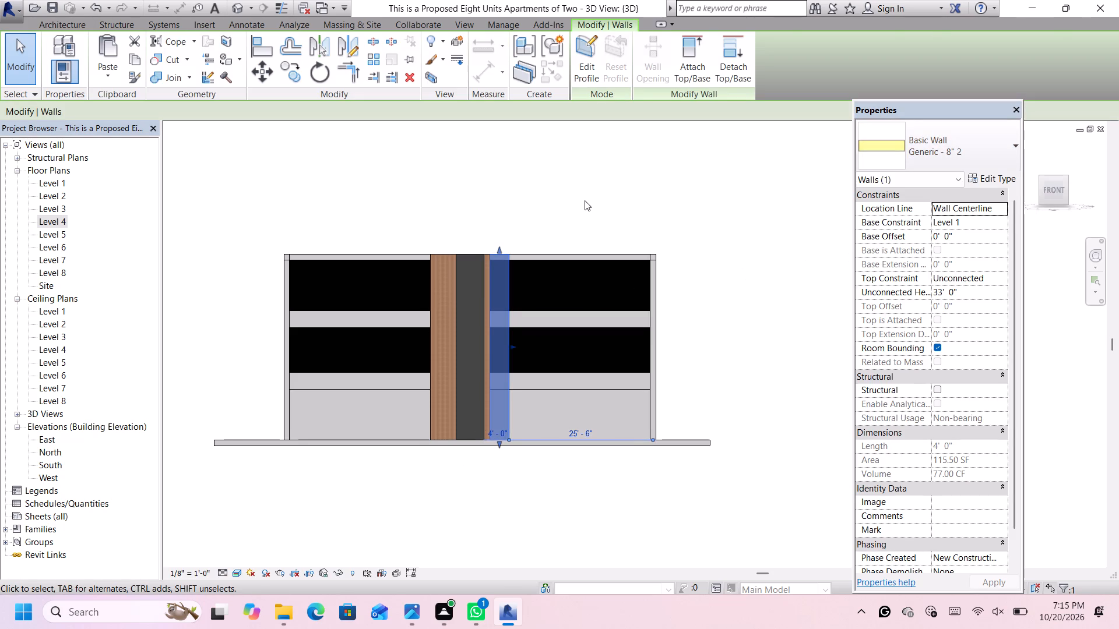
{"action": "left_click", "coordinate": [585, 200]}
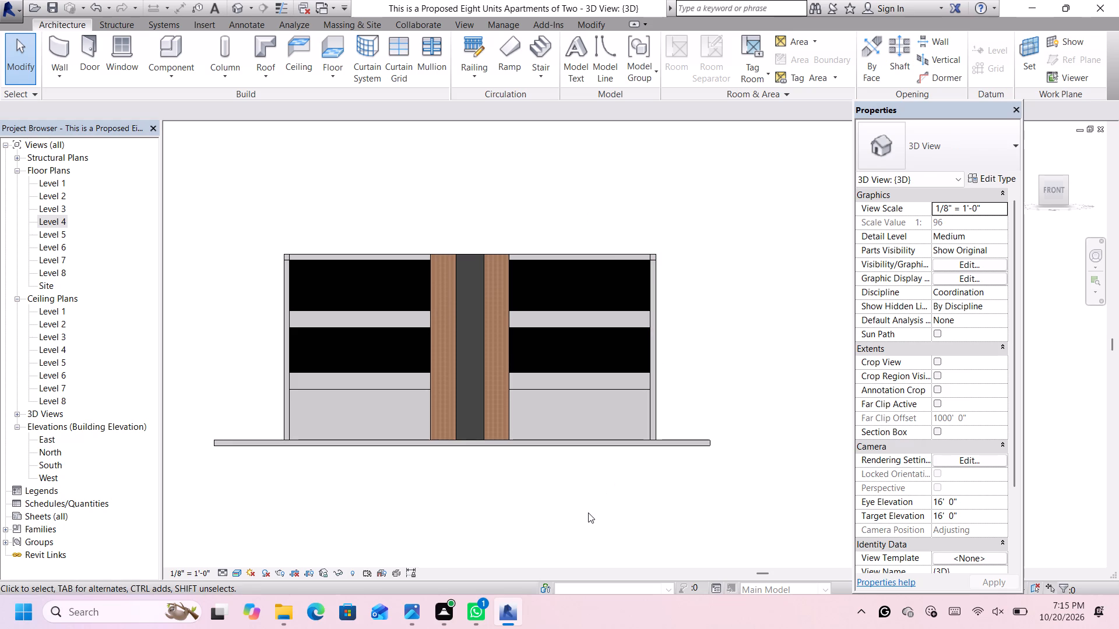
Examine the two wood-finished front walls beside the central recess in the front 3D view.
{"action": "scroll", "coordinate": [552, 529], "scroll_direction": "up", "scroll_amount": 1}
{"action": "scroll", "coordinate": [459, 457], "scroll_direction": "down", "scroll_amount": 3}
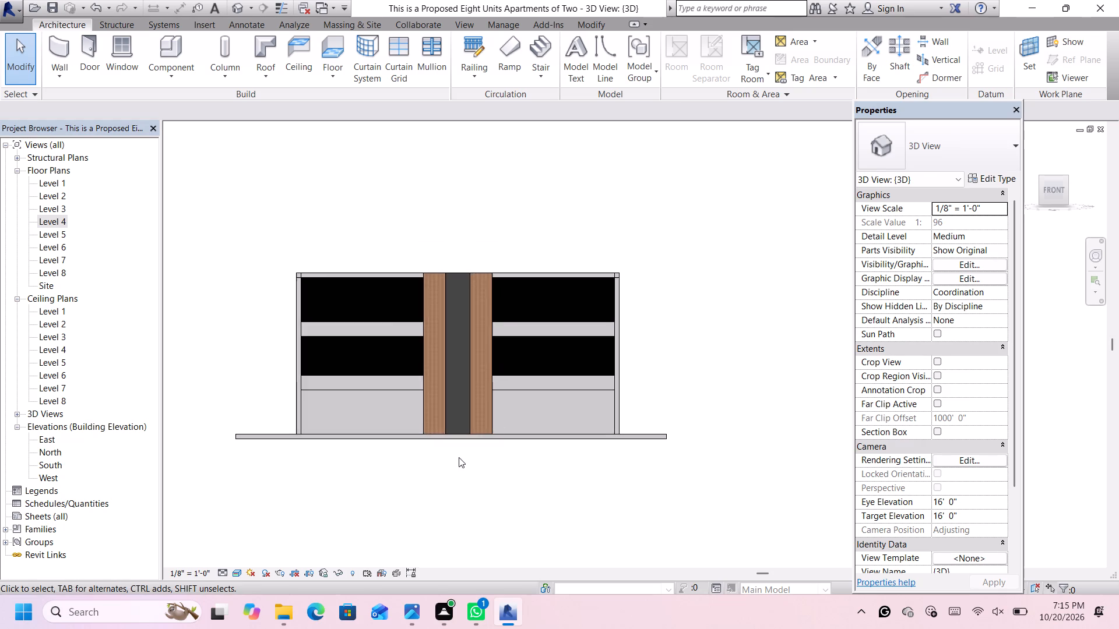
{"action": "scroll", "coordinate": [459, 457], "scroll_direction": "up", "scroll_amount": 3}
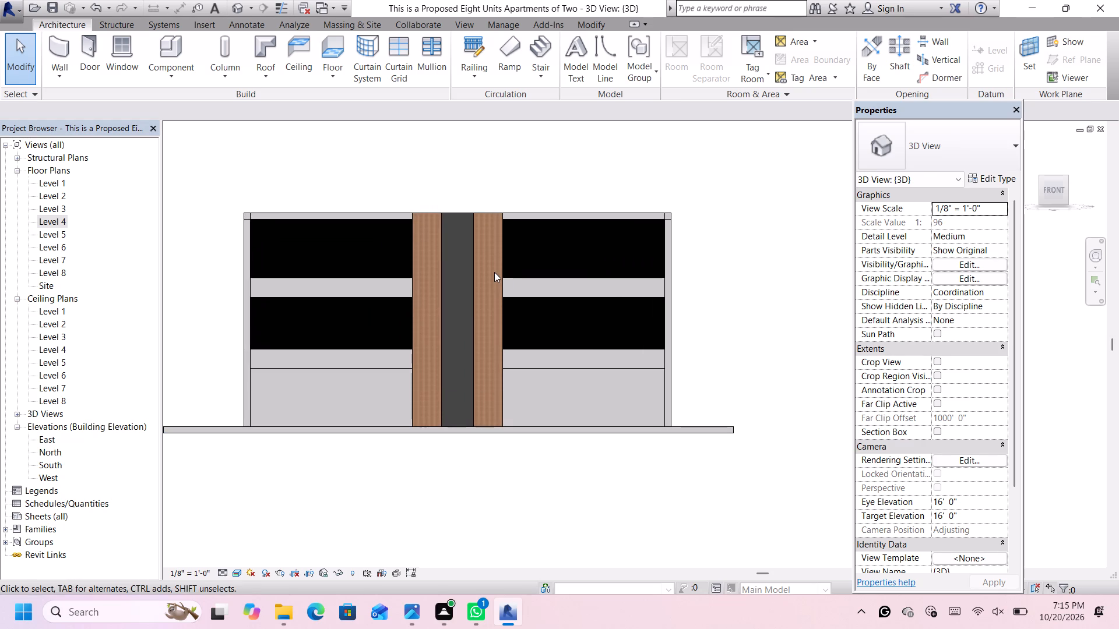
{"action": "scroll", "coordinate": [342, 219], "scroll_direction": "down", "scroll_amount": 2}
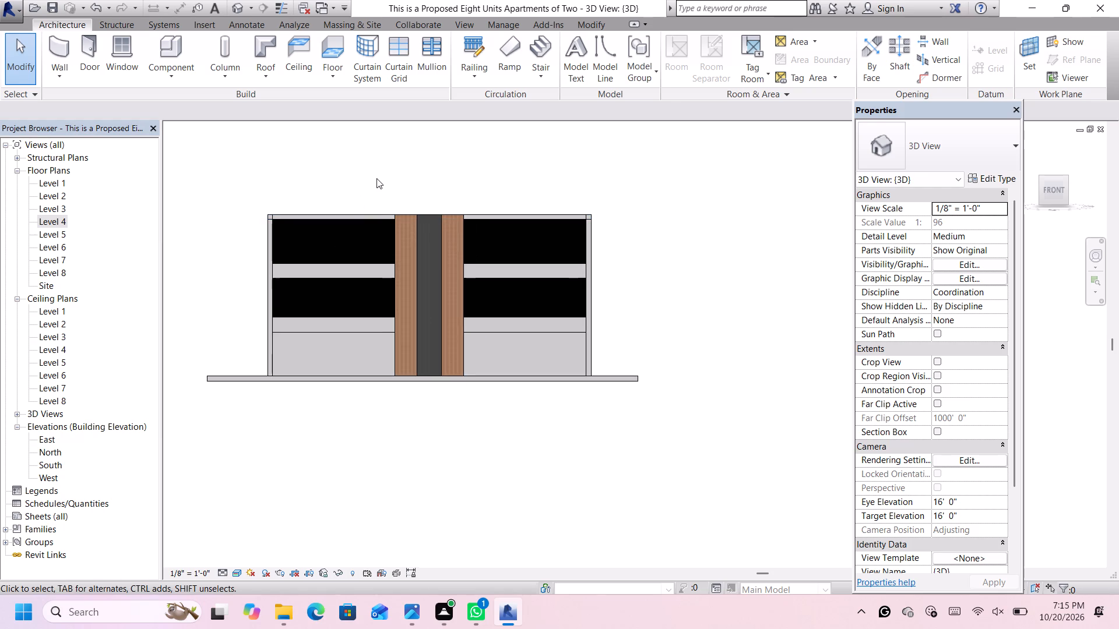
{"action": "scroll", "coordinate": [378, 179], "scroll_direction": "up", "scroll_amount": 2}
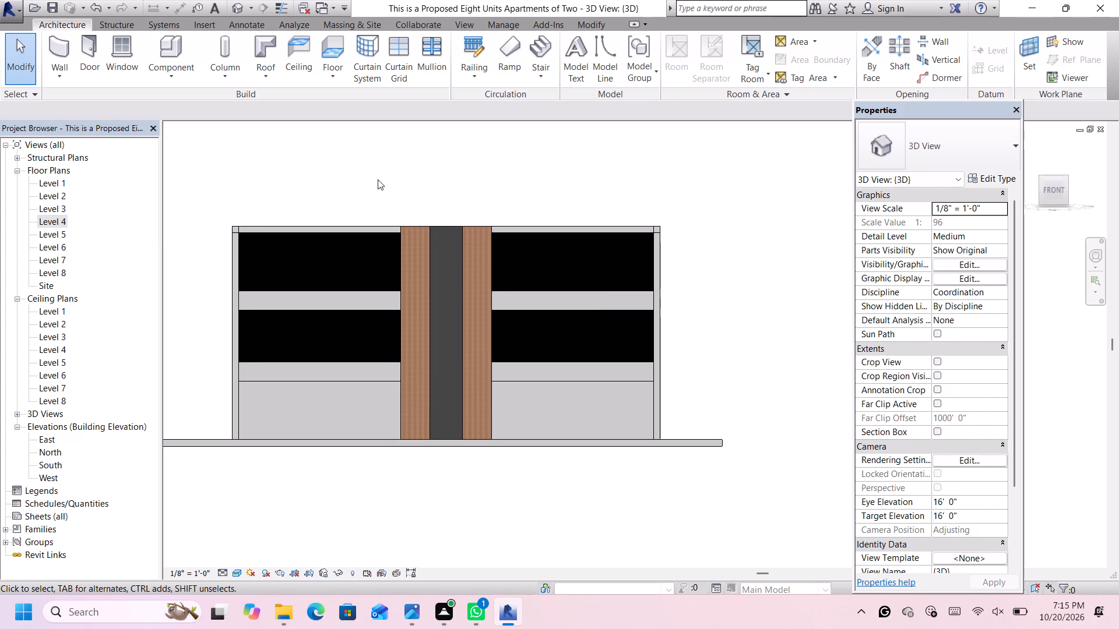
{"action": "scroll", "coordinate": [378, 179], "scroll_direction": "down", "scroll_amount": 1}
{"action": "scroll", "coordinate": [378, 179], "scroll_direction": "up", "scroll_amount": 3}
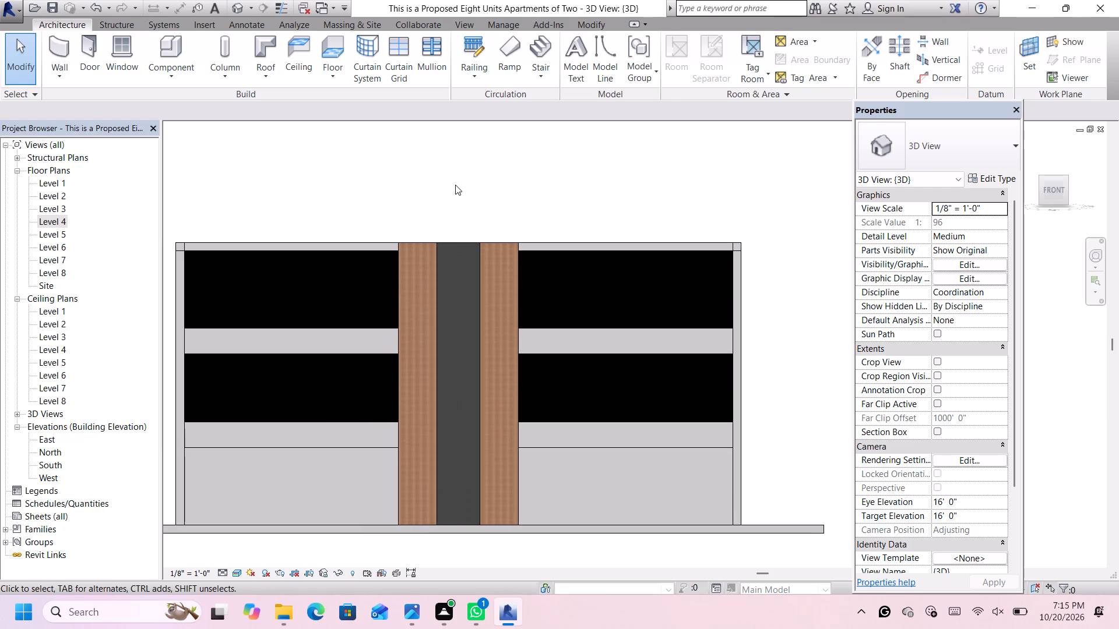
{"action": "scroll", "coordinate": [462, 207], "scroll_direction": "down", "scroll_amount": 3}
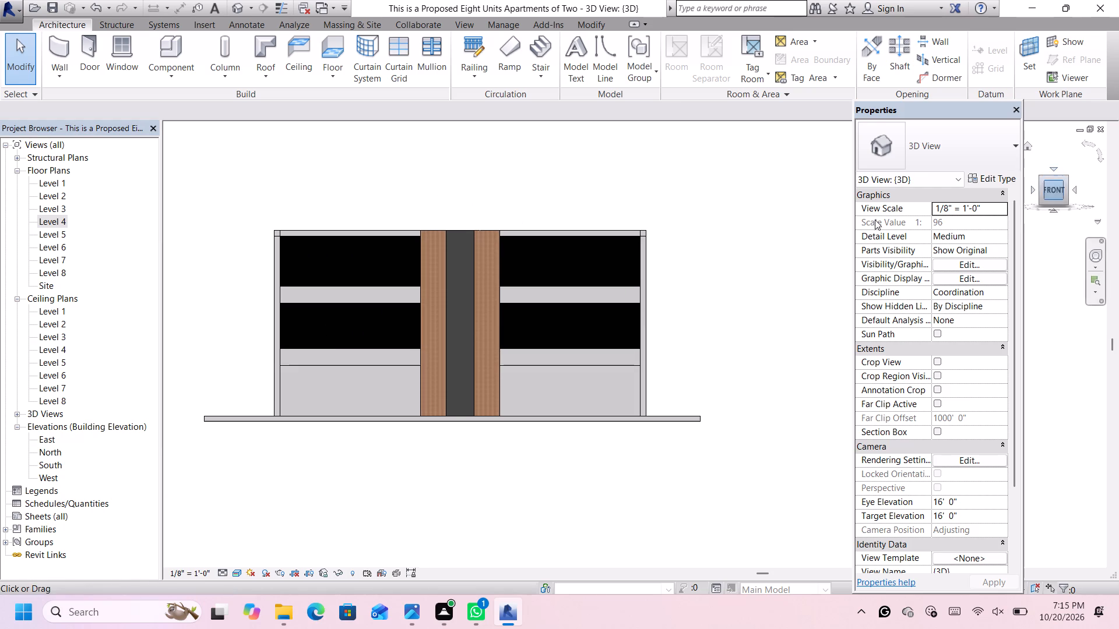
Examine the building's top floor and walls against the level lines in the South elevation.
{"action": "double_click", "coordinate": [44, 462]}
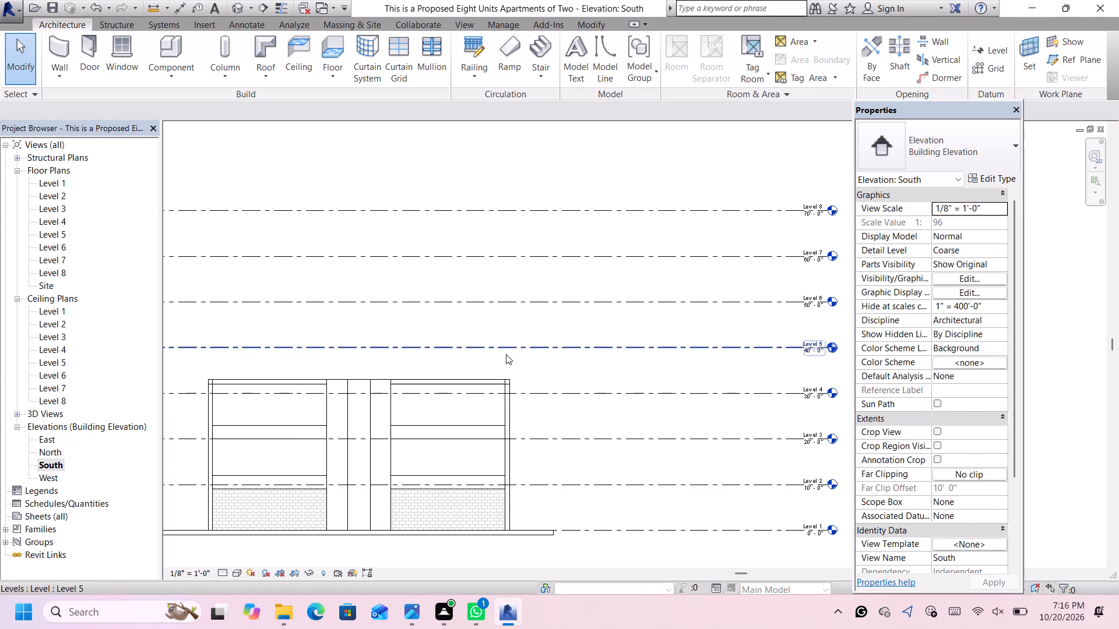
{"action": "scroll", "coordinate": [798, 383], "scroll_direction": "up", "scroll_amount": 2}
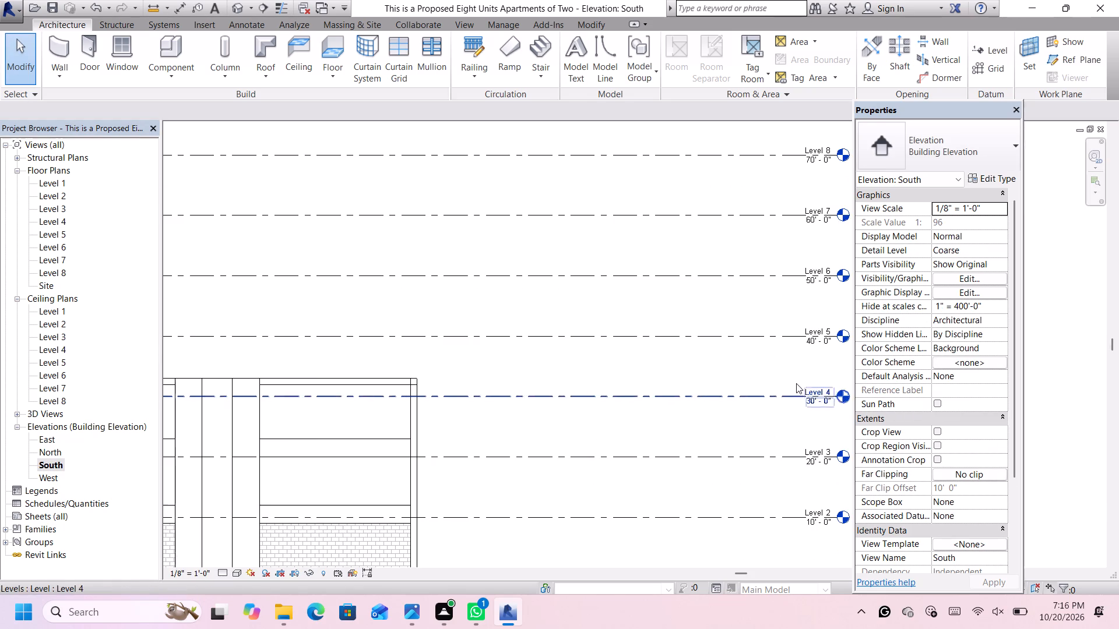
{"action": "scroll", "coordinate": [381, 397], "scroll_direction": "down", "scroll_amount": 4}
{"action": "scroll", "coordinate": [268, 371], "scroll_direction": "up", "scroll_amount": 2}
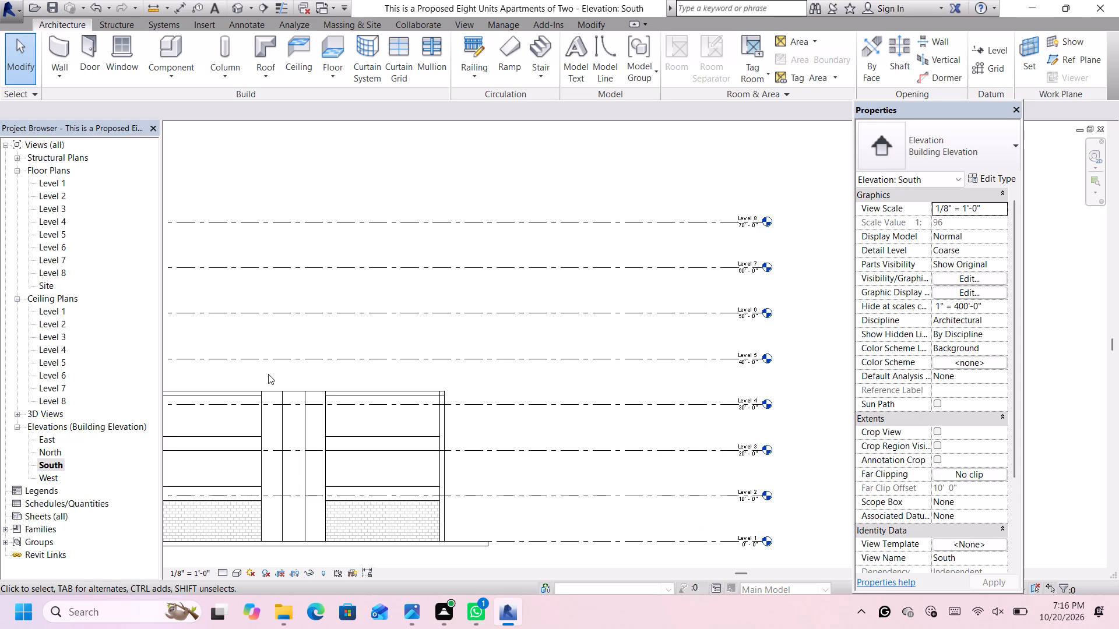
{"action": "scroll", "coordinate": [268, 374], "scroll_direction": "up", "scroll_amount": 1}
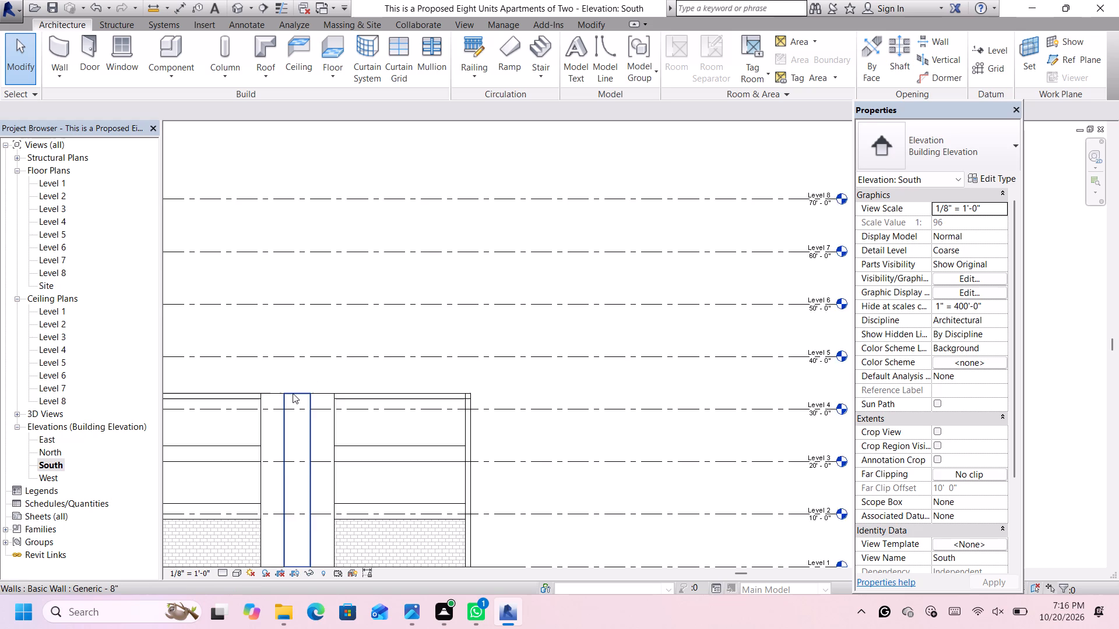
{"action": "scroll", "coordinate": [293, 393], "scroll_direction": "down", "scroll_amount": 2}
{"action": "scroll", "coordinate": [54, 410], "scroll_direction": "up", "scroll_amount": 1}
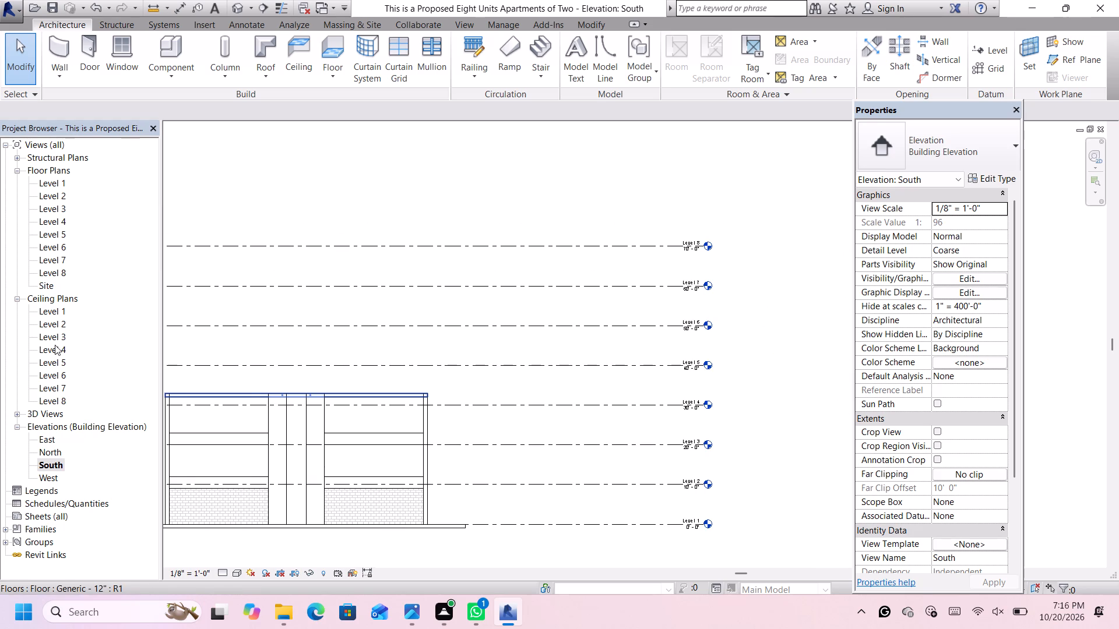
On Level 4, draw a Generic - 8" wall 7'-4" westward from the midpoint of the short wall crossing the central recess.
{"action": "double_click", "coordinate": [57, 223]}
{"action": "scroll", "coordinate": [564, 300], "scroll_direction": "up", "scroll_amount": 1}
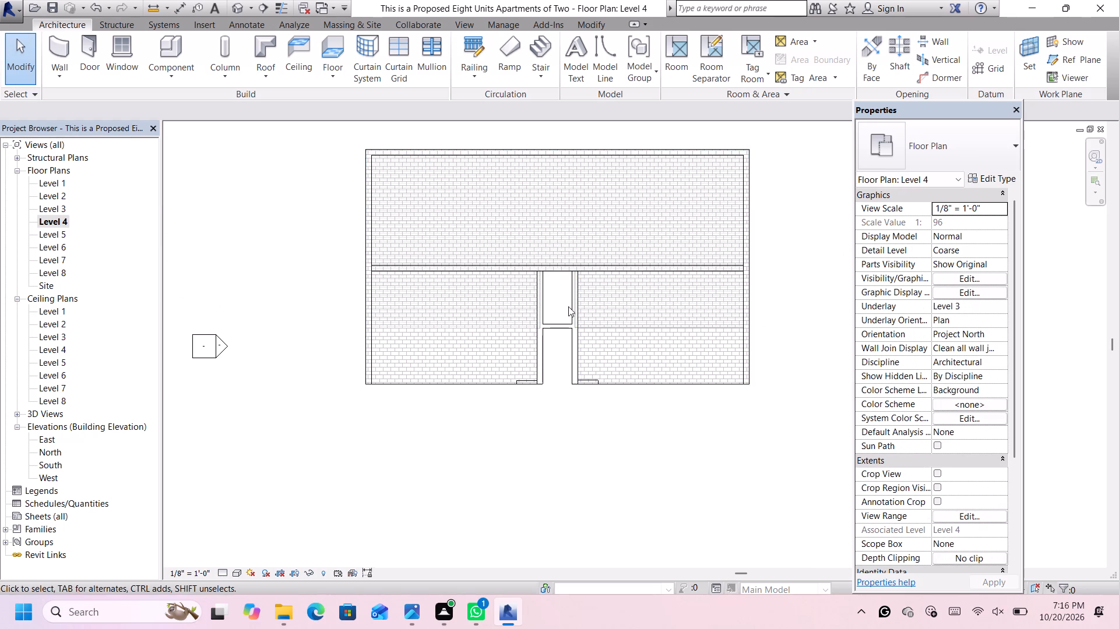
{"action": "scroll", "coordinate": [568, 306], "scroll_direction": "up", "scroll_amount": 3}
{"action": "scroll", "coordinate": [621, 312], "scroll_direction": "down", "scroll_amount": 3}
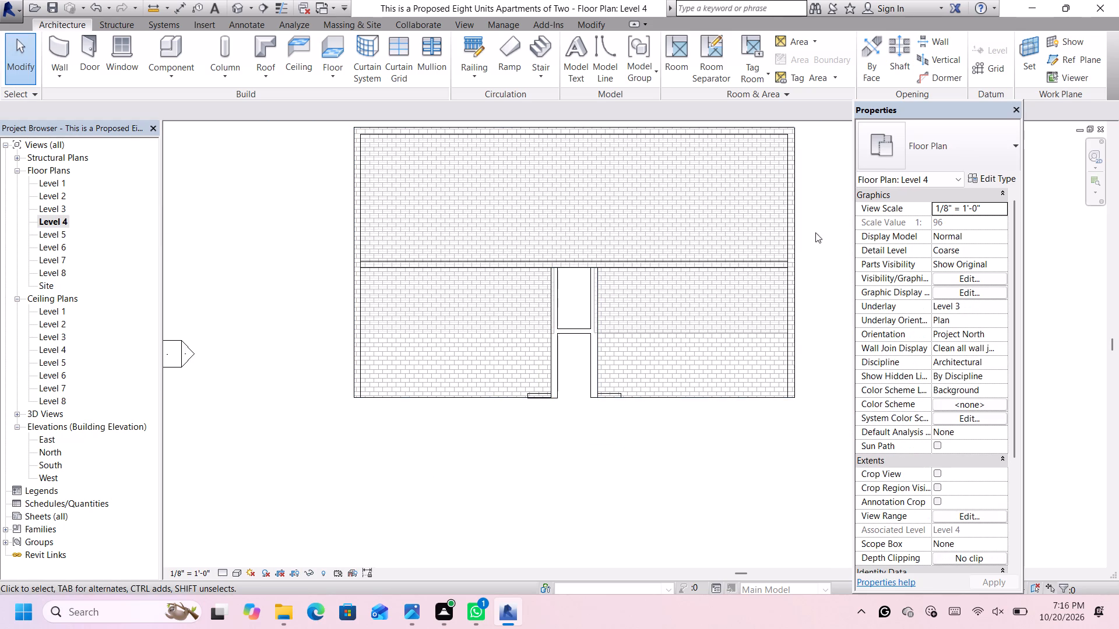
{"action": "scroll", "coordinate": [840, 217], "scroll_direction": "up", "scroll_amount": 2}
{"action": "scroll", "coordinate": [782, 227], "scroll_direction": "down", "scroll_amount": 3}
{"action": "scroll", "coordinate": [778, 228], "scroll_direction": "up", "scroll_amount": 1}
{"action": "scroll", "coordinate": [717, 131], "scroll_direction": "up", "scroll_amount": 2}
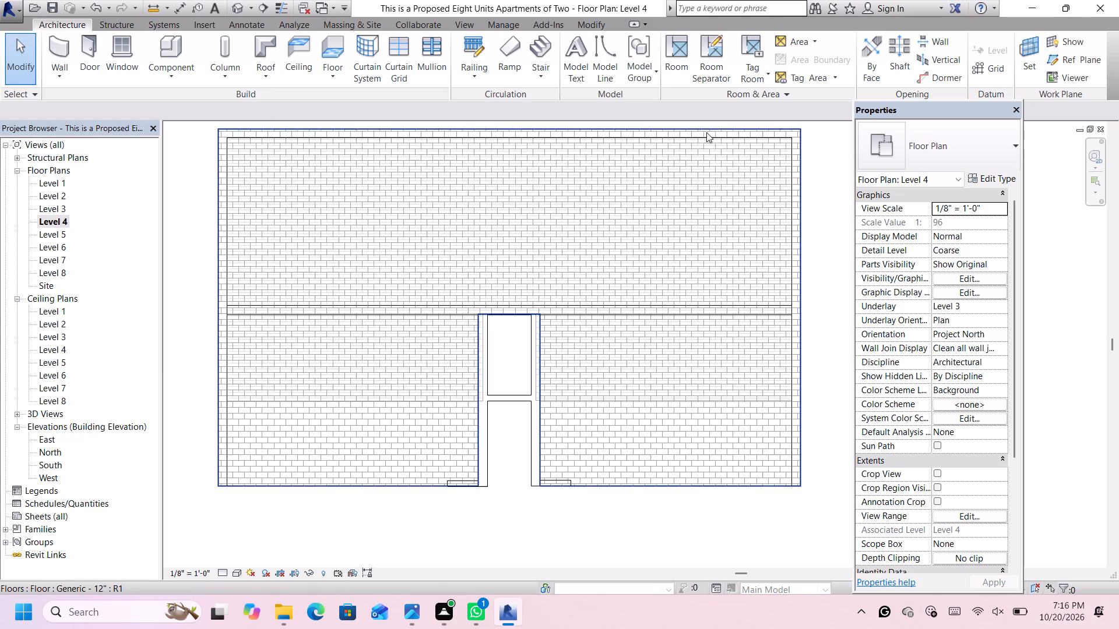
{"action": "scroll", "coordinate": [654, 122], "scroll_direction": "up", "scroll_amount": 2}
{"action": "scroll", "coordinate": [692, 239], "scroll_direction": "down", "scroll_amount": 2}
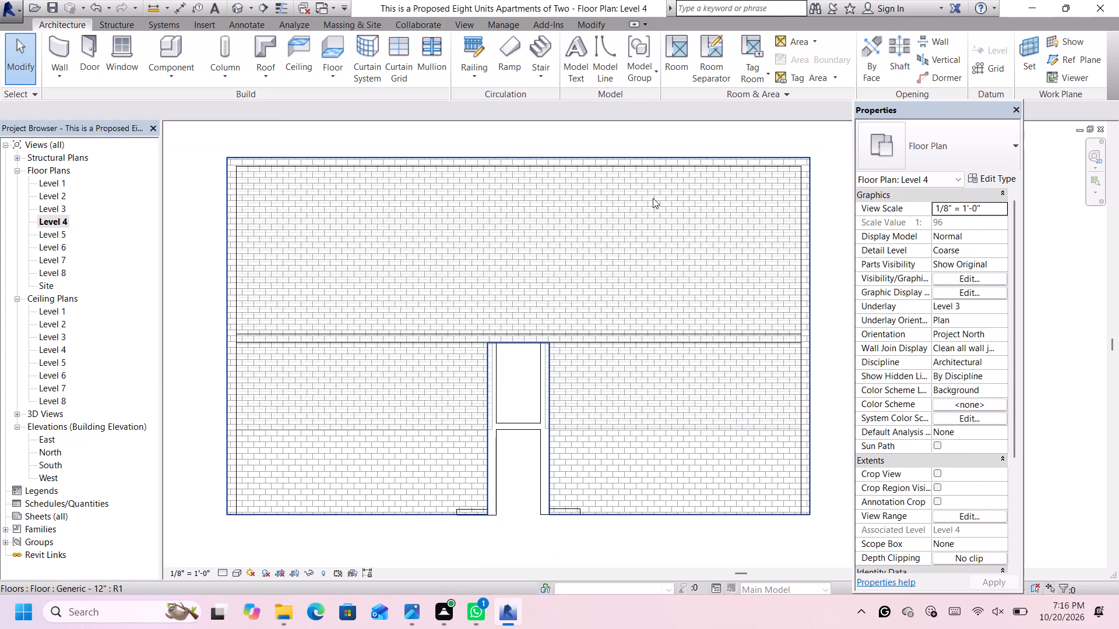
{"action": "left_click", "coordinate": [64, 39]}
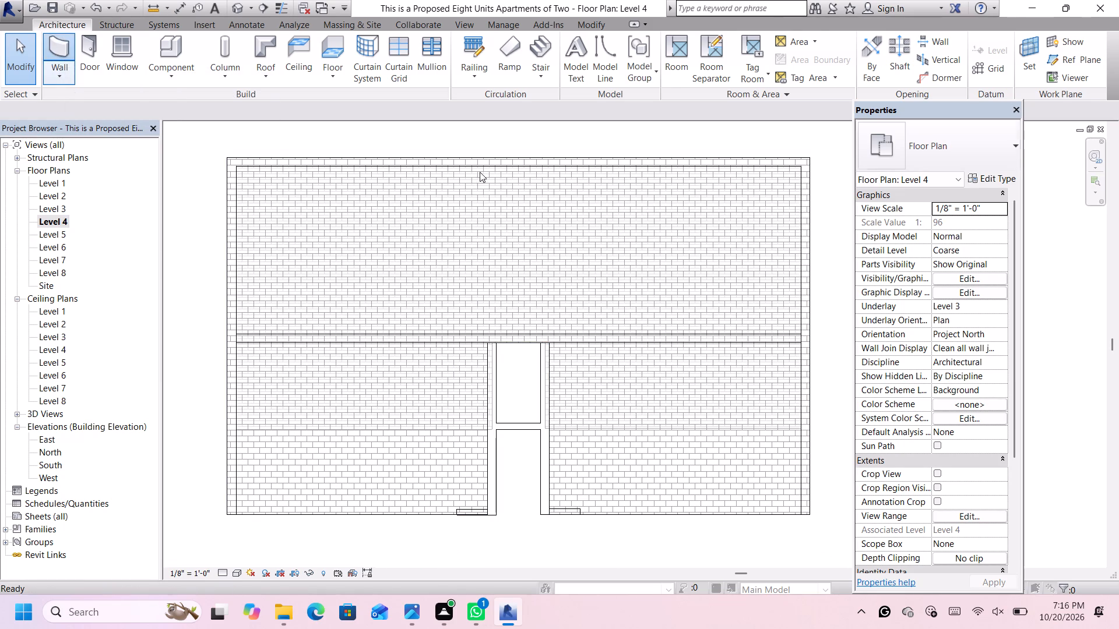
{"action": "left_click", "coordinate": [576, 264]}
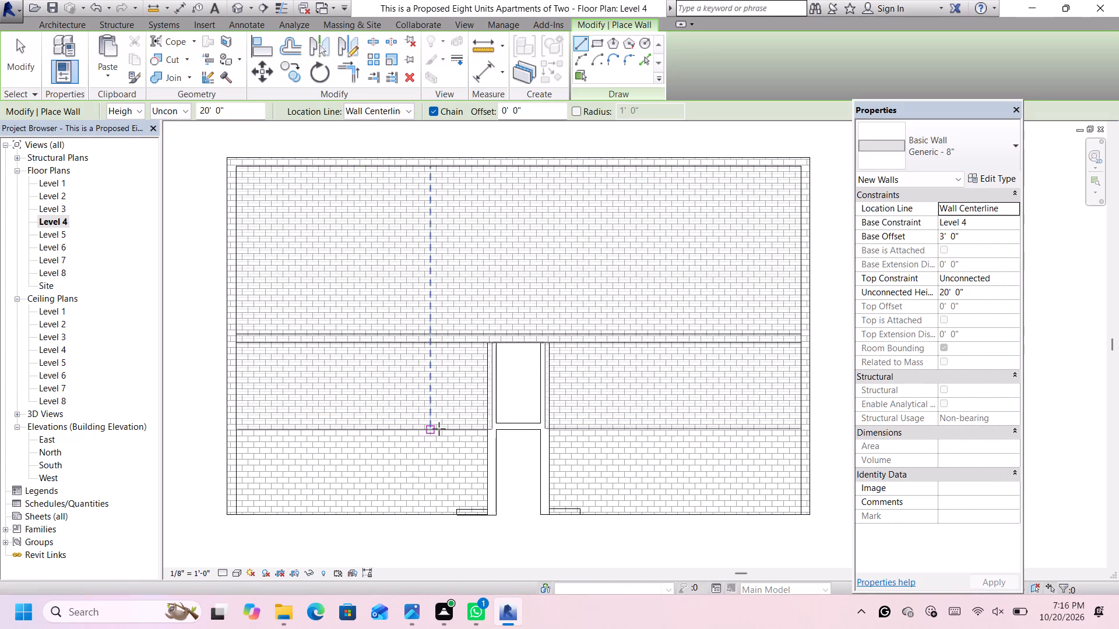
{"action": "scroll", "coordinate": [457, 435], "scroll_direction": "up", "scroll_amount": 2}
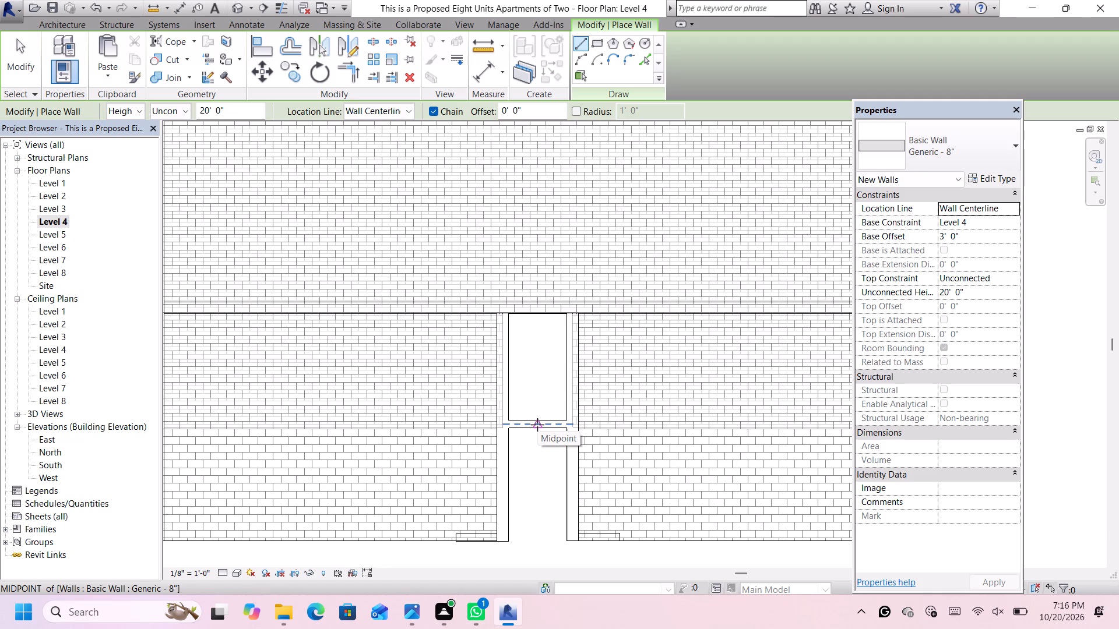
{"action": "left_click", "coordinate": [537, 425]}
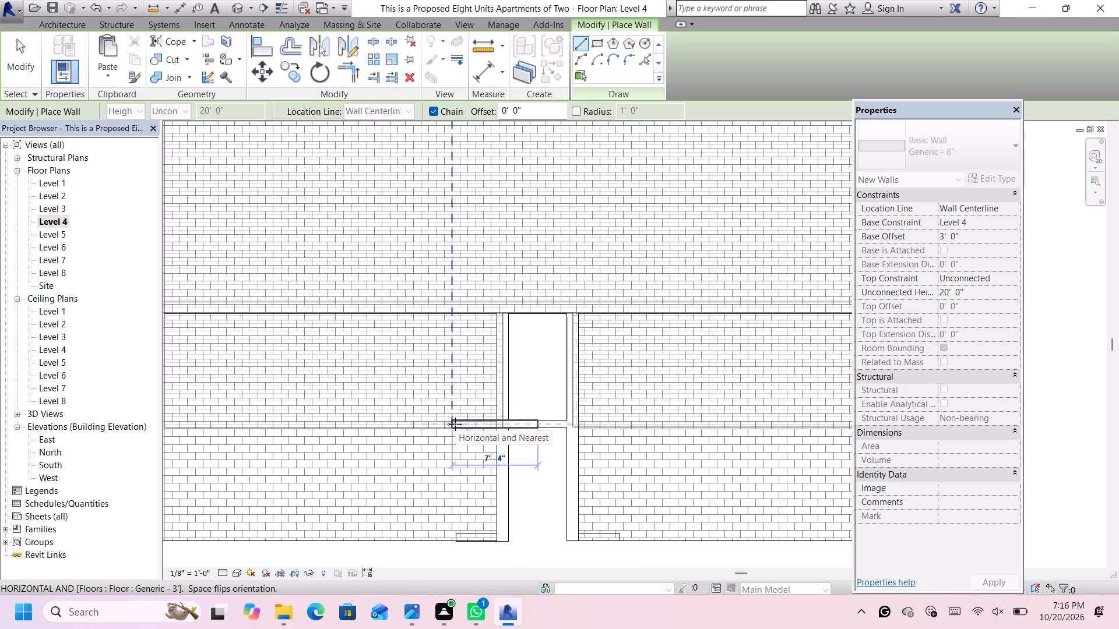
{"action": "scroll", "coordinate": [457, 424], "scroll_direction": "up", "scroll_amount": 1}
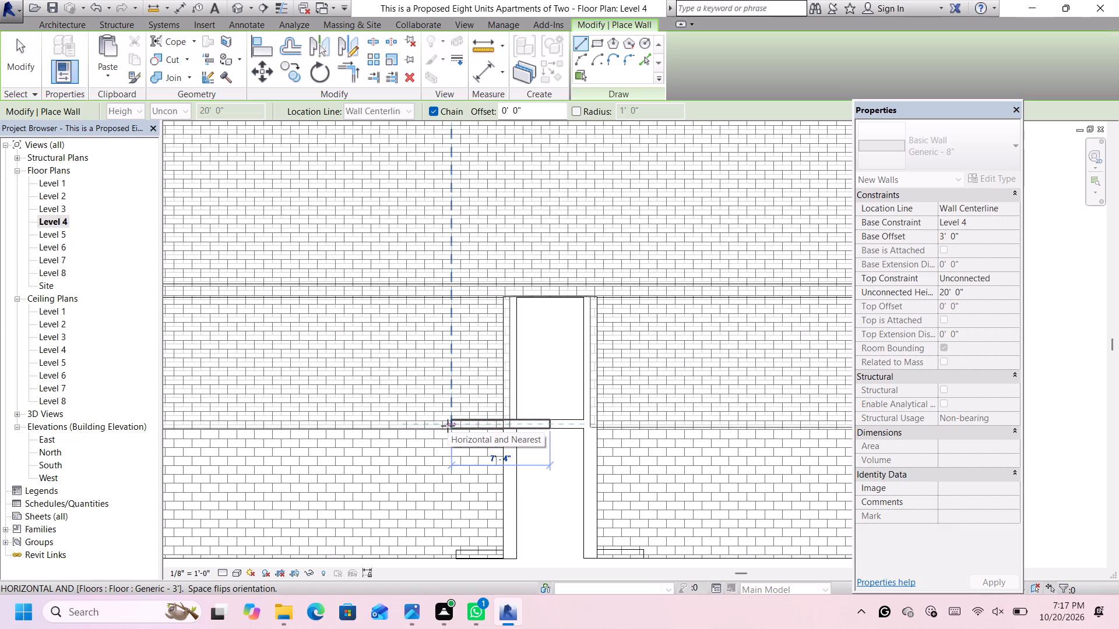
{"action": "left_click", "coordinate": [448, 426]}
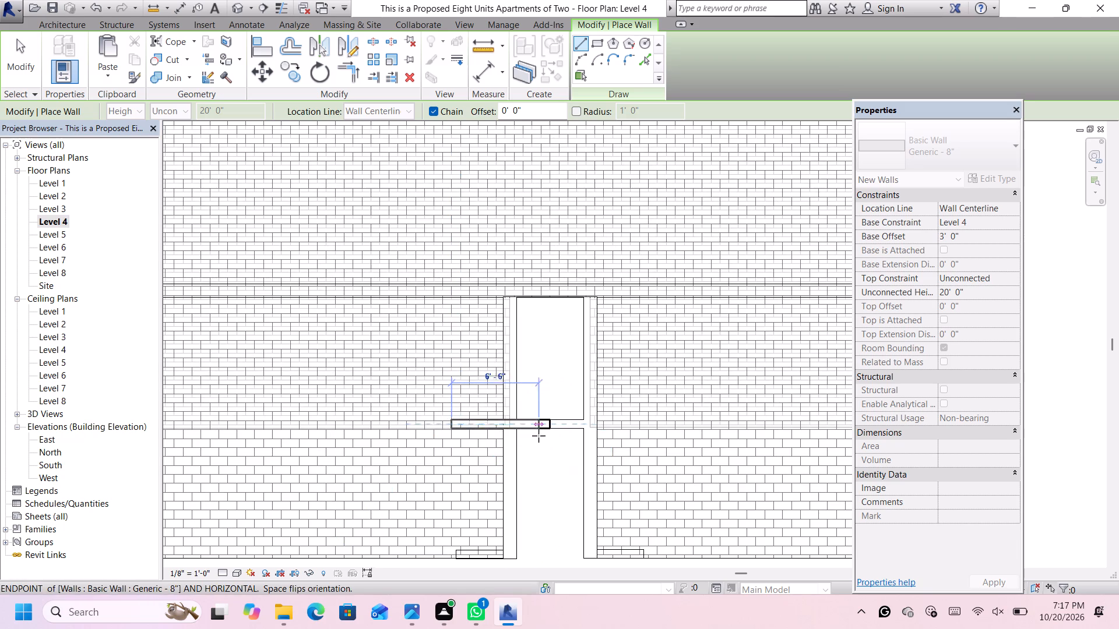
{"action": "key", "text": "Escape"}
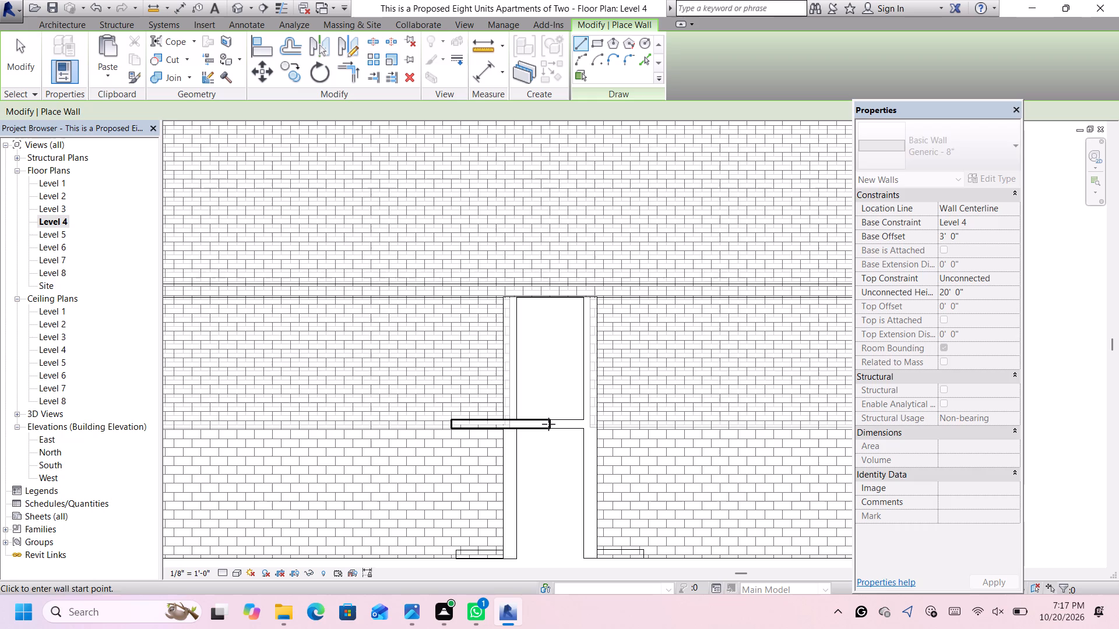
Draw the matching Generic - 8" wall 7'-4" eastward from the same midpoint across the central recess.
{"action": "left_click", "coordinate": [552, 424]}
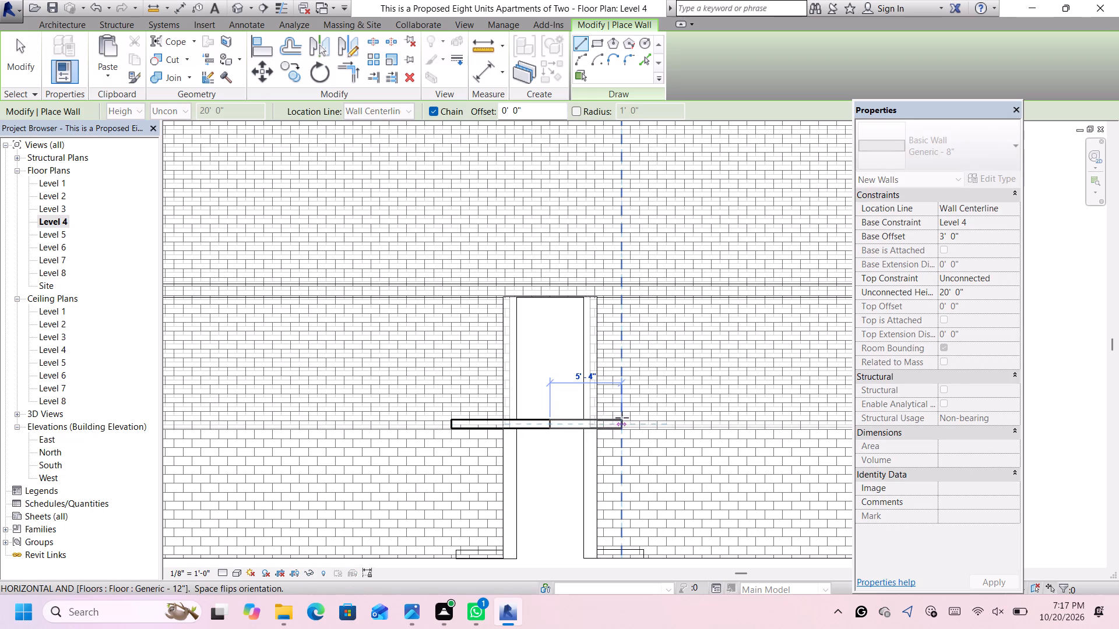
{"action": "scroll", "coordinate": [655, 425], "scroll_direction": "up", "scroll_amount": 2}
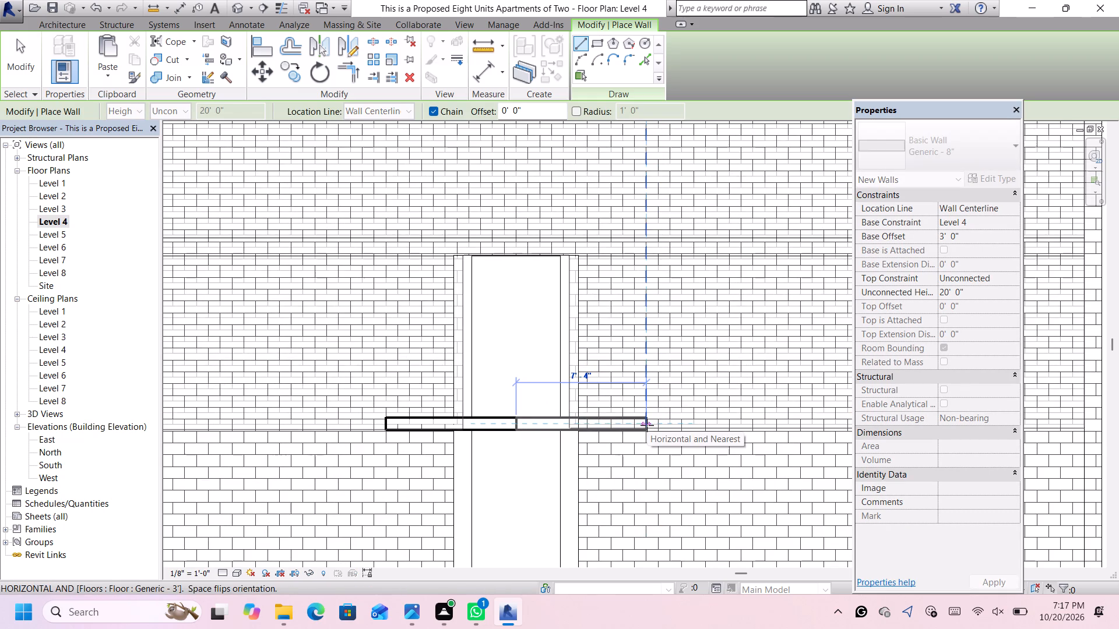
{"action": "left_click", "coordinate": [647, 425]}
{"action": "scroll", "coordinate": [647, 425], "scroll_direction": "down", "scroll_amount": 5}
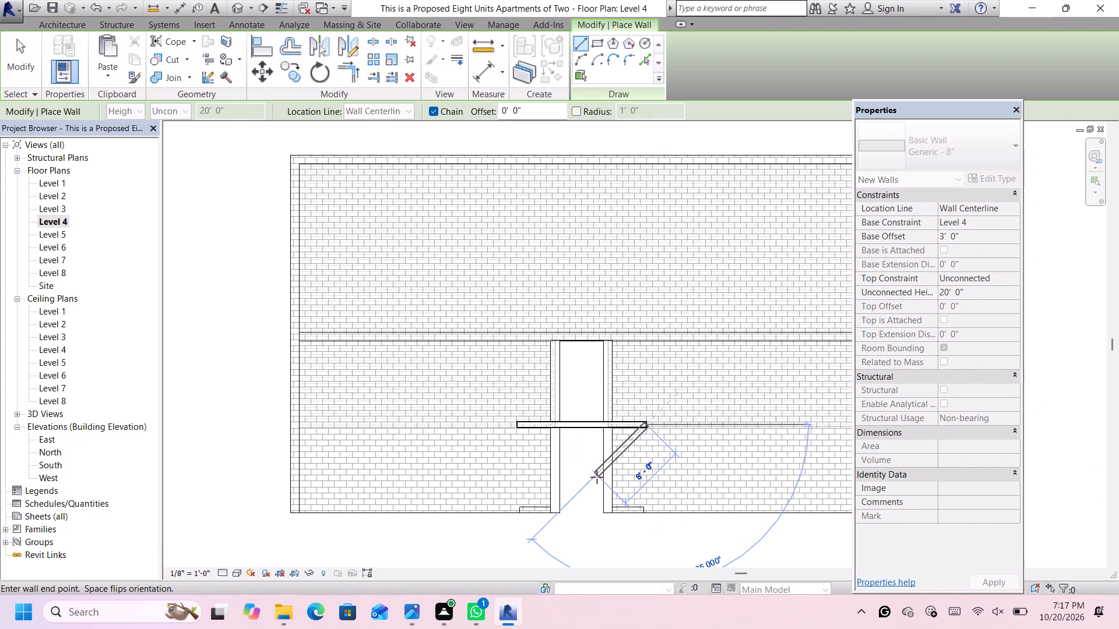
{"action": "key", "text": "space"}
{"action": "key", "text": "Escape"}
Set the base offset for new walls to 4'-0".
{"action": "scroll", "coordinate": [622, 461], "scroll_direction": "down", "scroll_amount": 3}
{"action": "scroll", "coordinate": [690, 443], "scroll_direction": "up", "scroll_amount": 2}
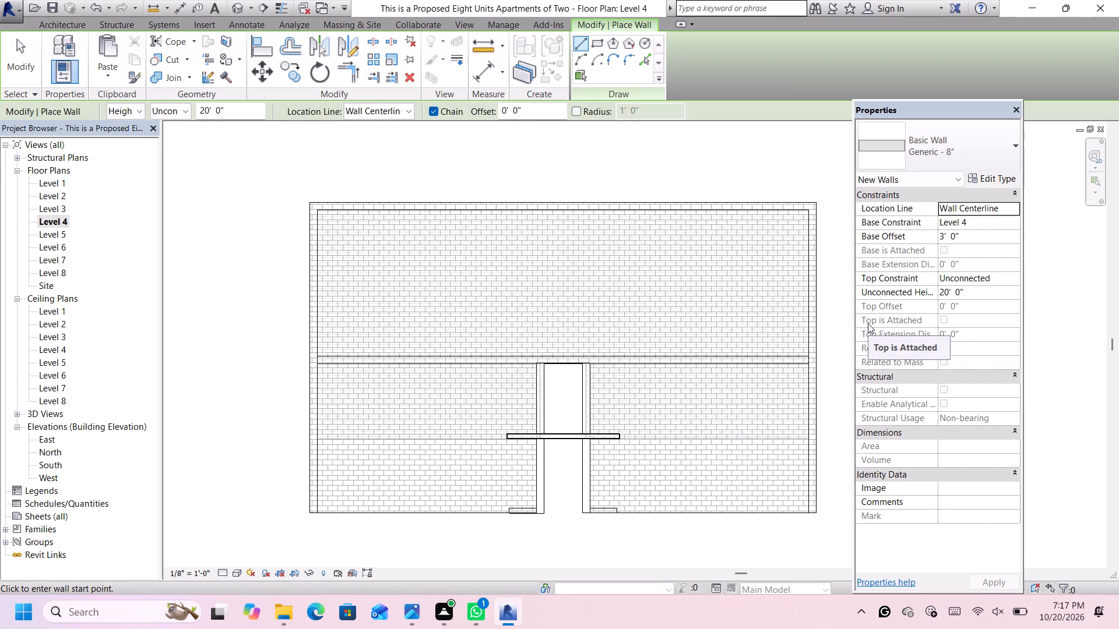
{"action": "left_click", "coordinate": [975, 235]}
{"action": "key", "text": "BackSpace"}
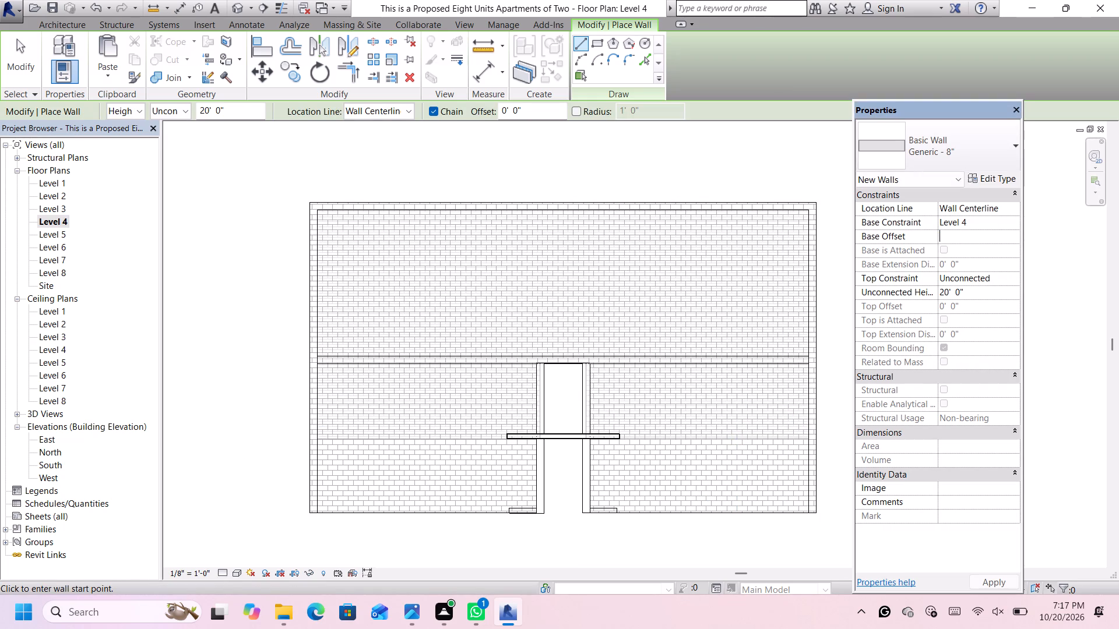
{"action": "type", "text": "4'"}
{"action": "key", "text": "Return"}
{"action": "key", "text": "Return"}
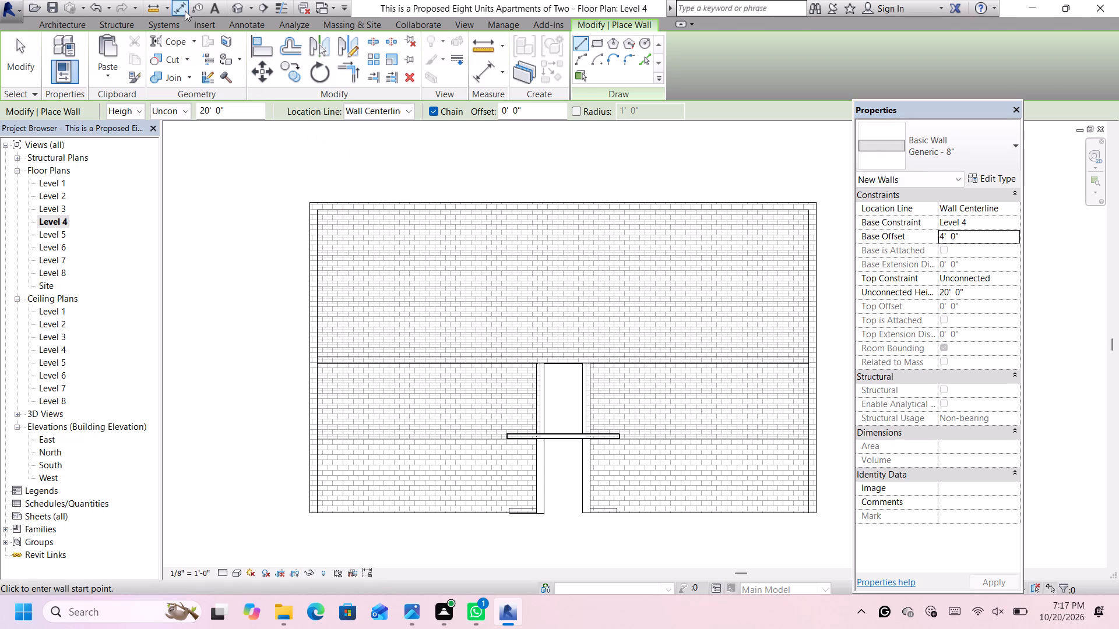
In the 3D view, set the unconnected height of the new wall above the central recess to 4'-0".
{"action": "left_click", "coordinate": [240, 8]}
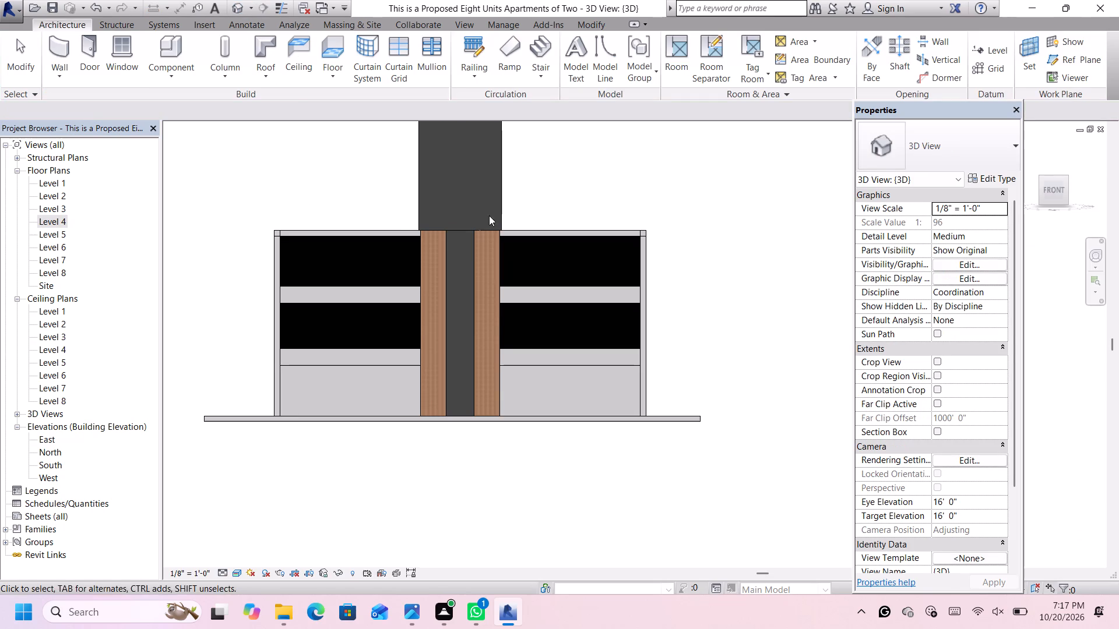
{"action": "scroll", "coordinate": [495, 206], "scroll_direction": "down", "scroll_amount": 3}
{"action": "scroll", "coordinate": [475, 158], "scroll_direction": "up", "scroll_amount": 1}
{"action": "left_click", "coordinate": [476, 149]}
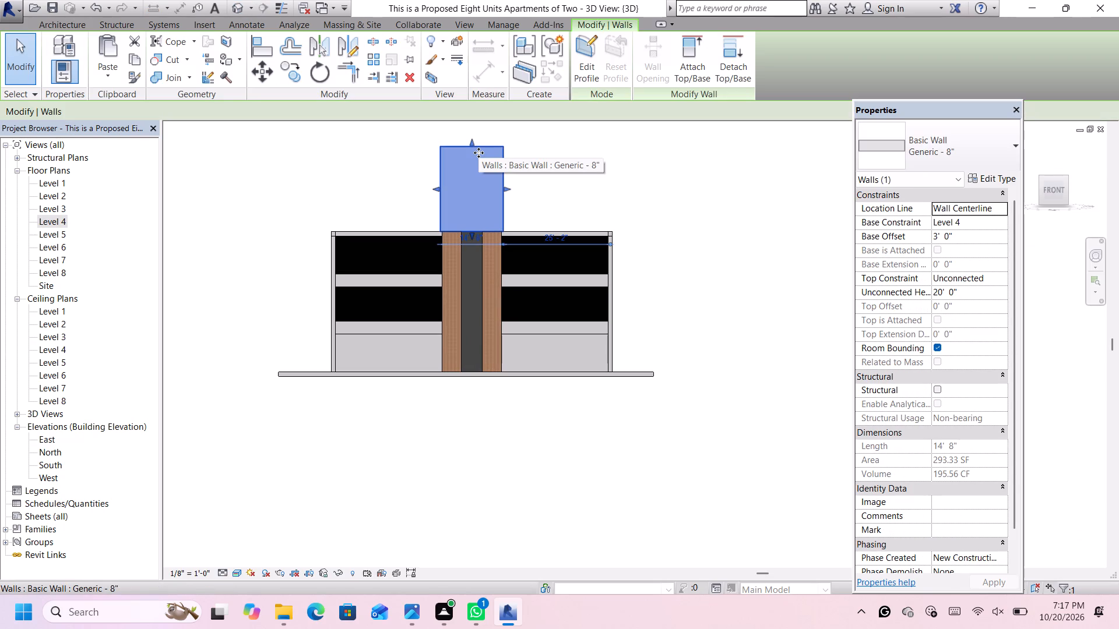
{"action": "left_click", "coordinate": [965, 291]}
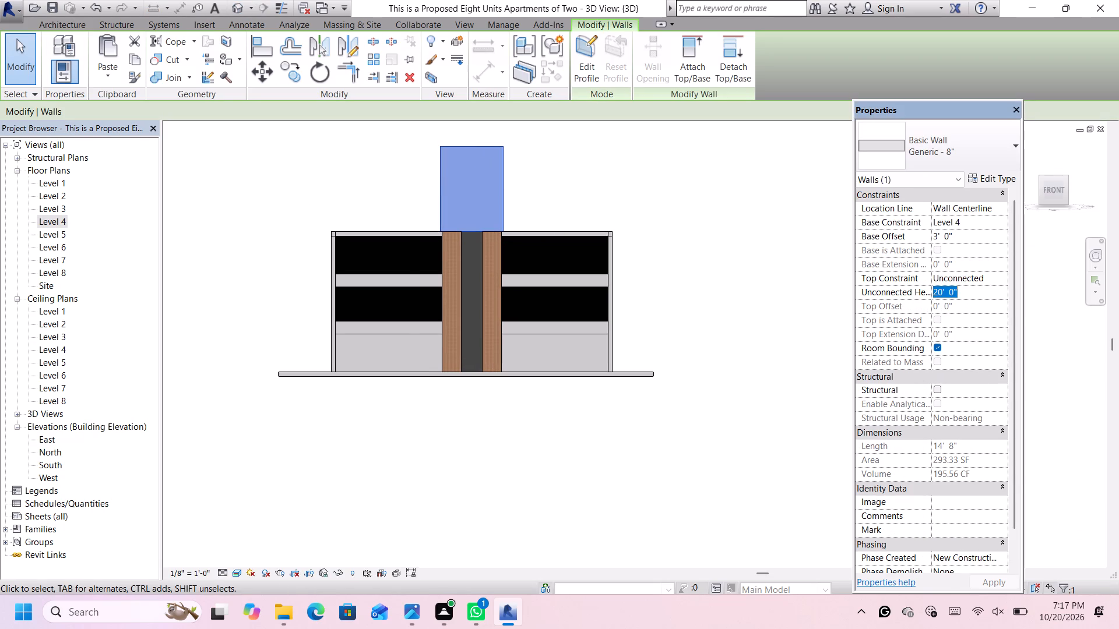
{"action": "key", "text": "BackSpace"}
{"action": "type", "text": "4'"}
{"action": "key", "text": "Return"}
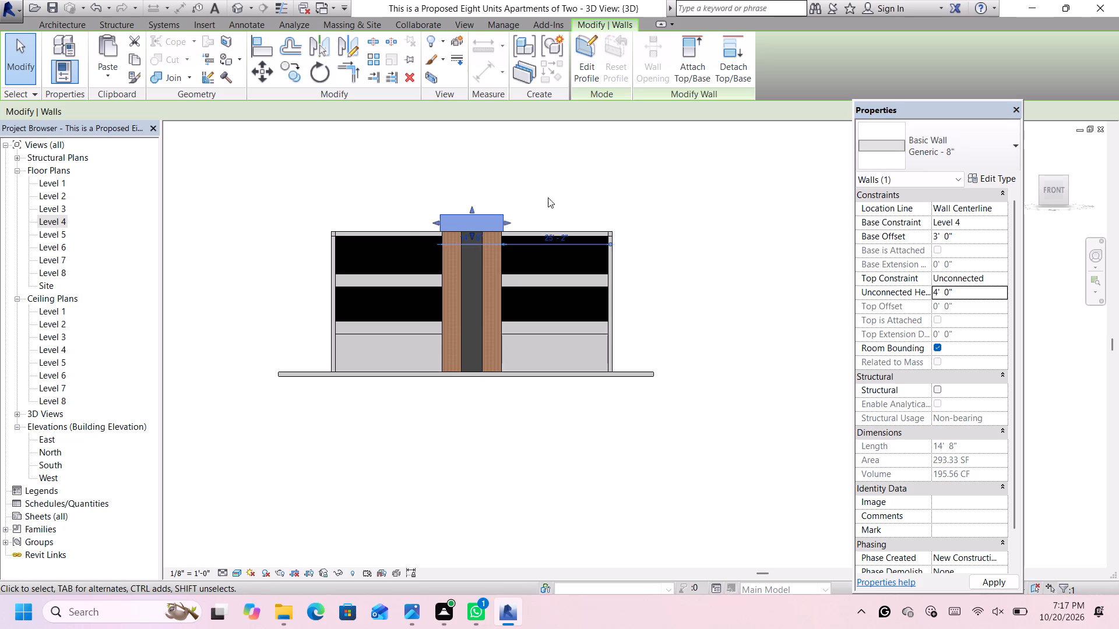
{"action": "scroll", "coordinate": [521, 183], "scroll_direction": "up", "scroll_amount": 2}
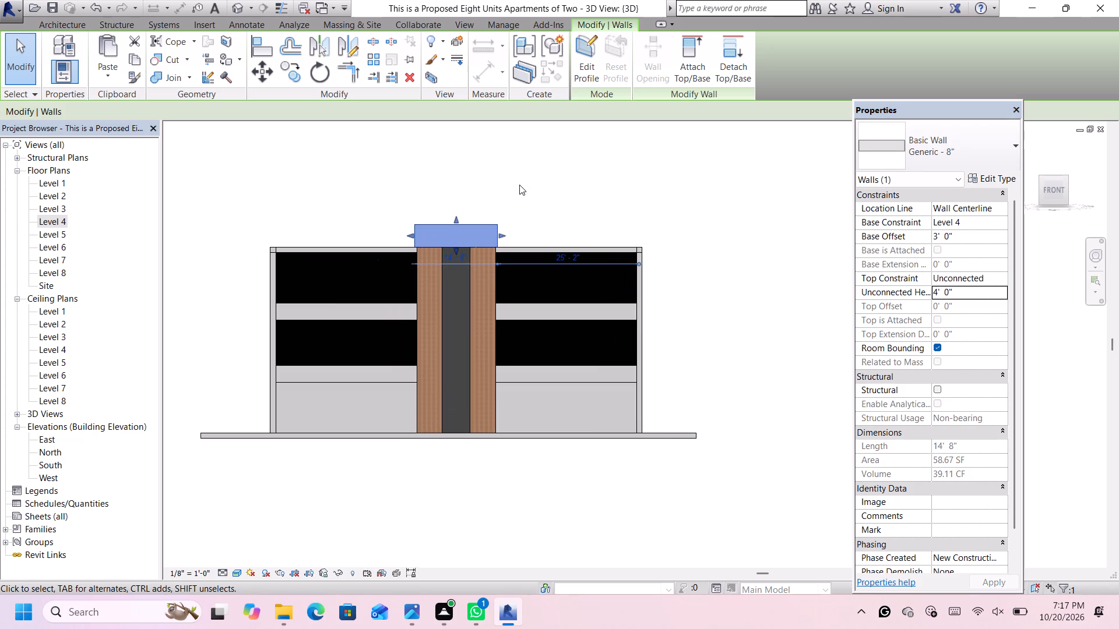
{"action": "left_click", "coordinate": [492, 204]}
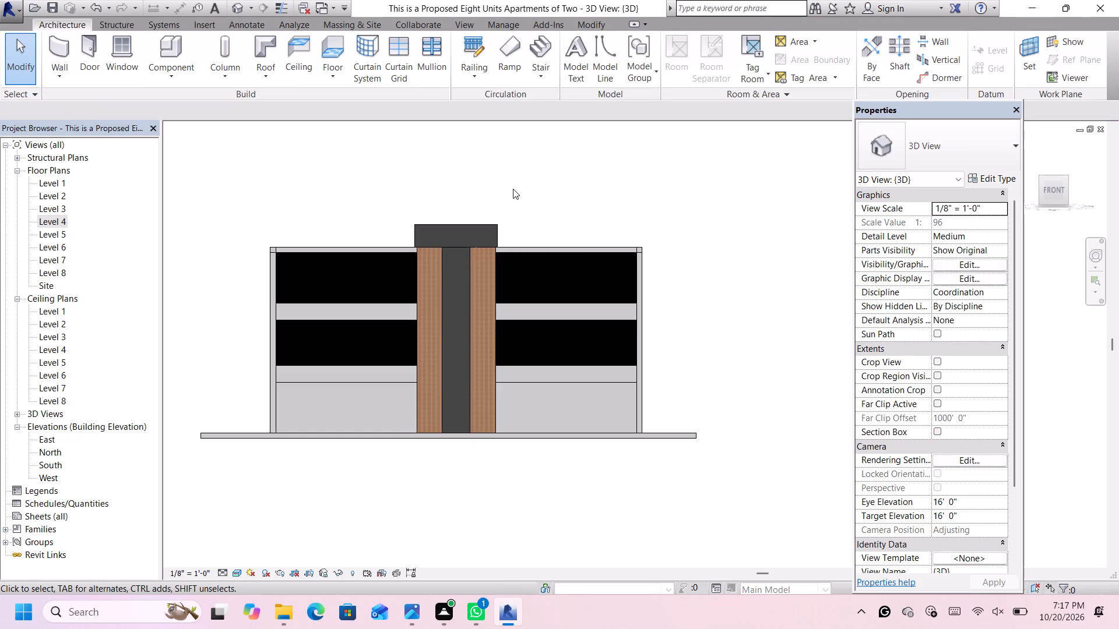
Open the upper wall's profile for editing and sketch a vertical line from its top edge's midpoint to its bottom edge.
{"action": "scroll", "coordinate": [513, 189], "scroll_direction": "down", "scroll_amount": 1}
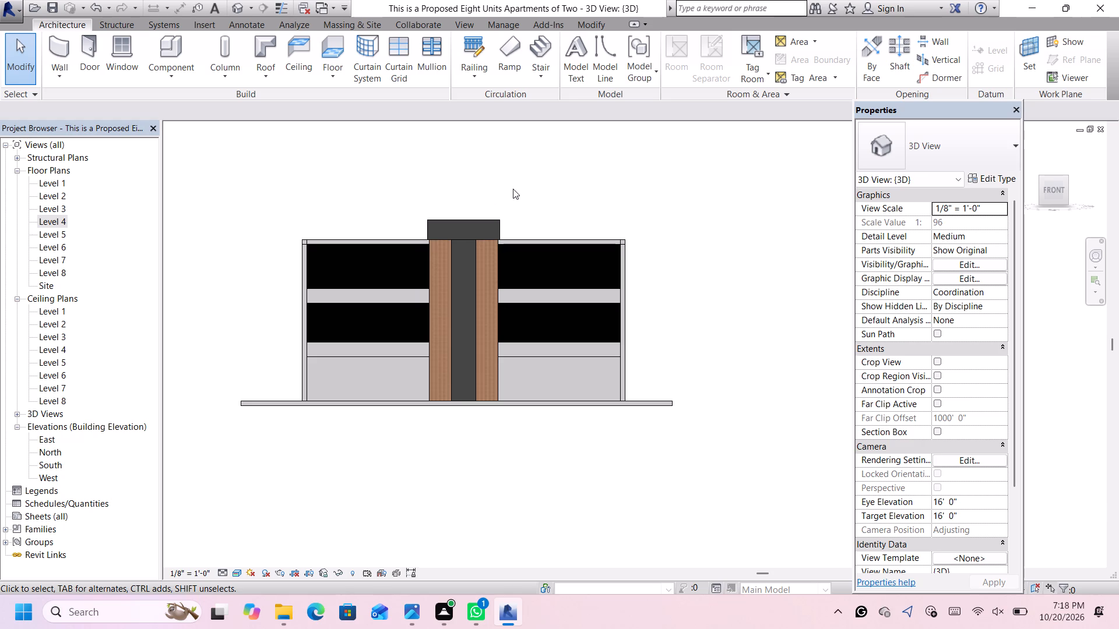
{"action": "scroll", "coordinate": [513, 189], "scroll_direction": "up", "scroll_amount": 2}
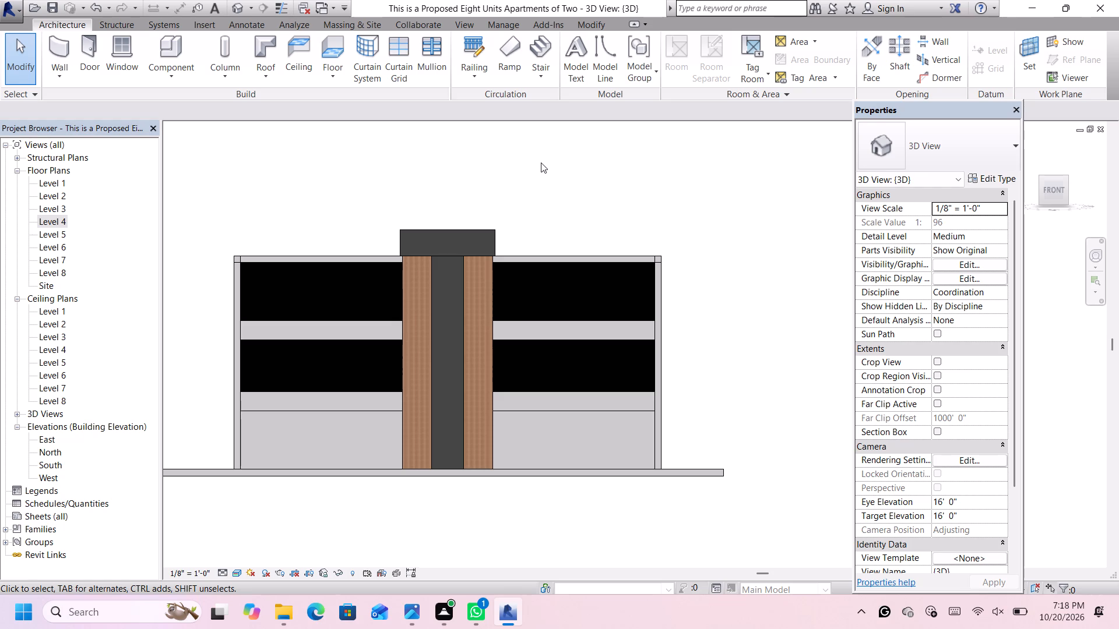
{"action": "scroll", "coordinate": [538, 168], "scroll_direction": "down", "scroll_amount": 2}
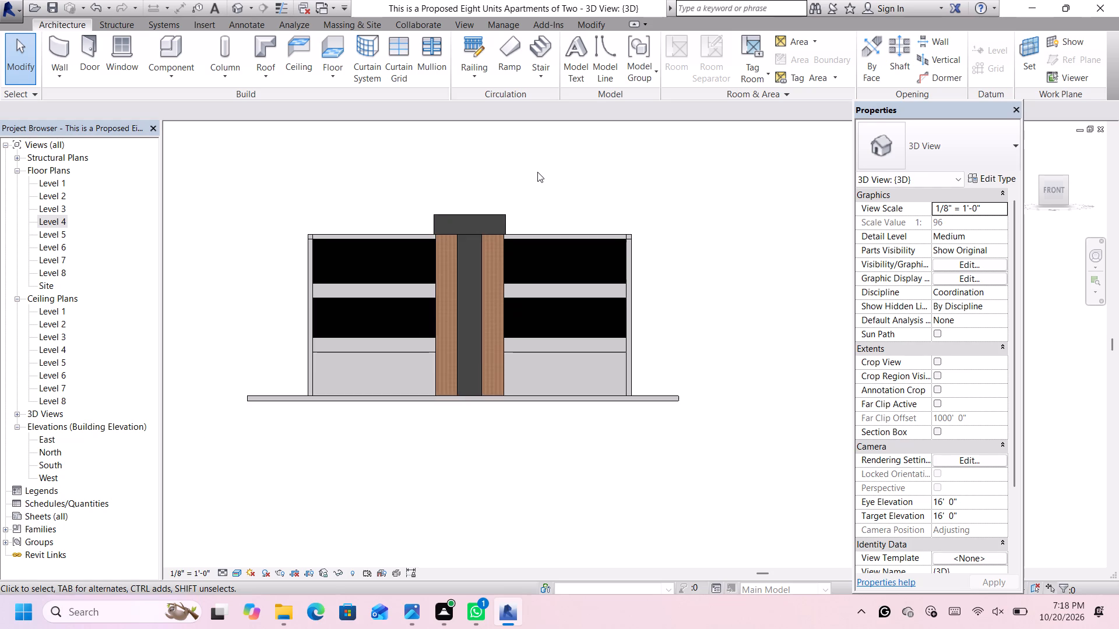
{"action": "scroll", "coordinate": [537, 176], "scroll_direction": "up", "scroll_amount": 1}
{"action": "scroll", "coordinate": [404, 232], "scroll_direction": "up", "scroll_amount": 3}
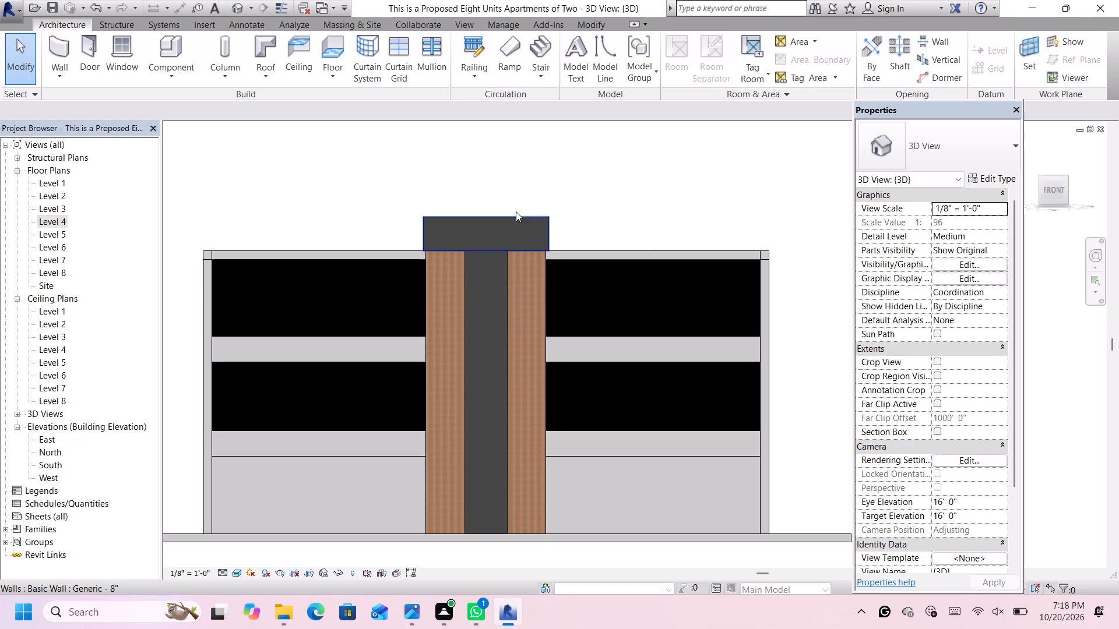
{"action": "scroll", "coordinate": [487, 224], "scroll_direction": "up", "scroll_amount": 4}
{"action": "left_click", "coordinate": [476, 211]}
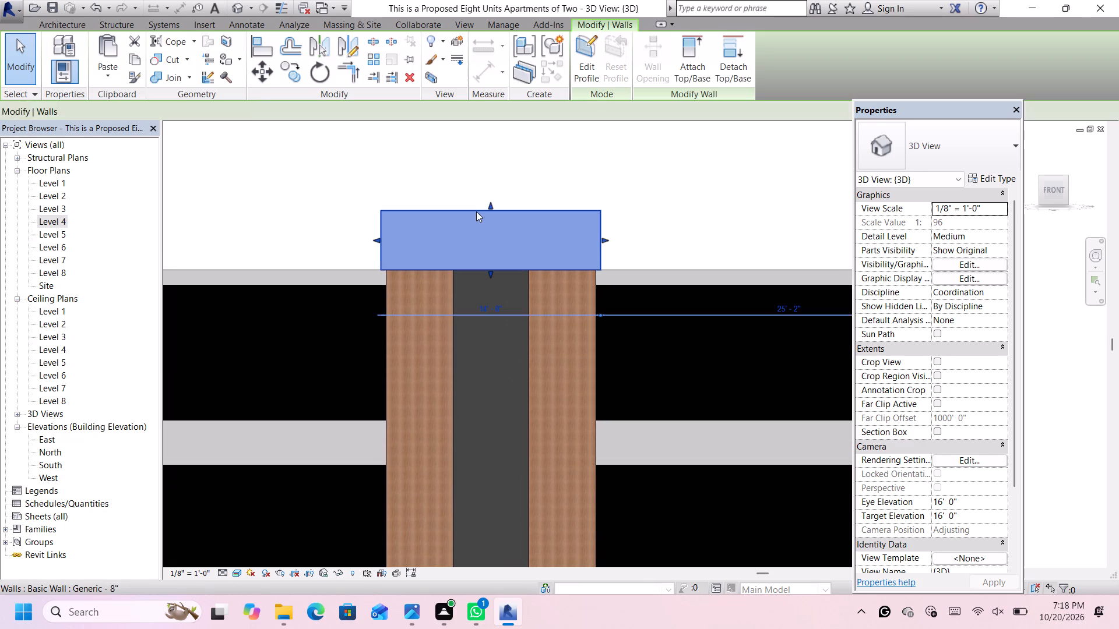
{"action": "left_click", "coordinate": [587, 45]}
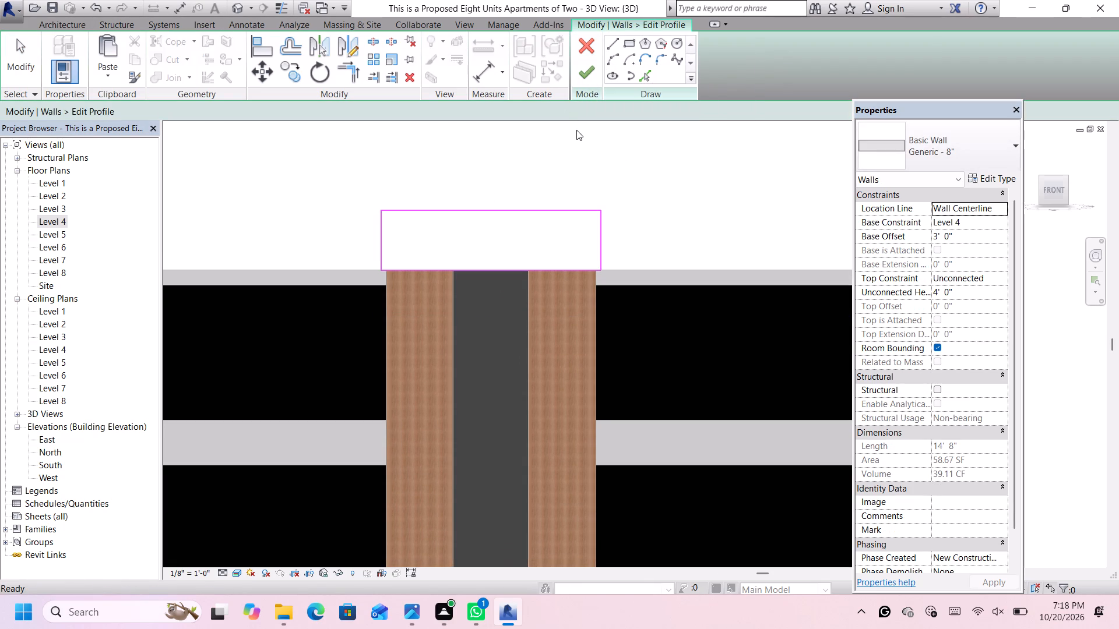
{"action": "scroll", "coordinate": [578, 142], "scroll_direction": "up", "scroll_amount": 2}
{"action": "scroll", "coordinate": [400, 269], "scroll_direction": "up", "scroll_amount": 2}
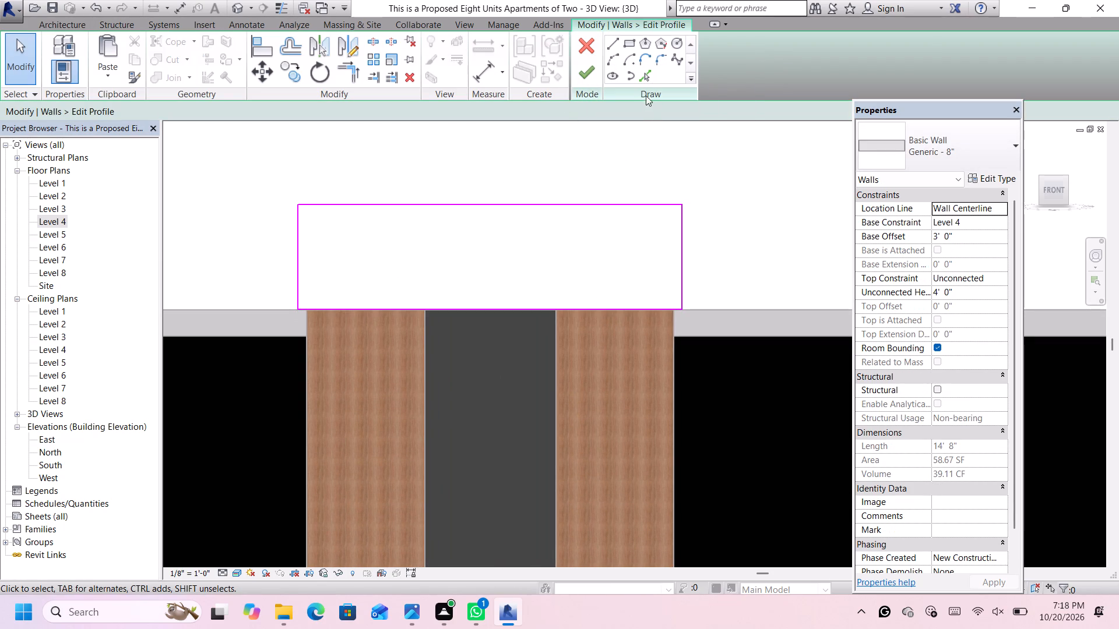
{"action": "left_click", "coordinate": [617, 43]}
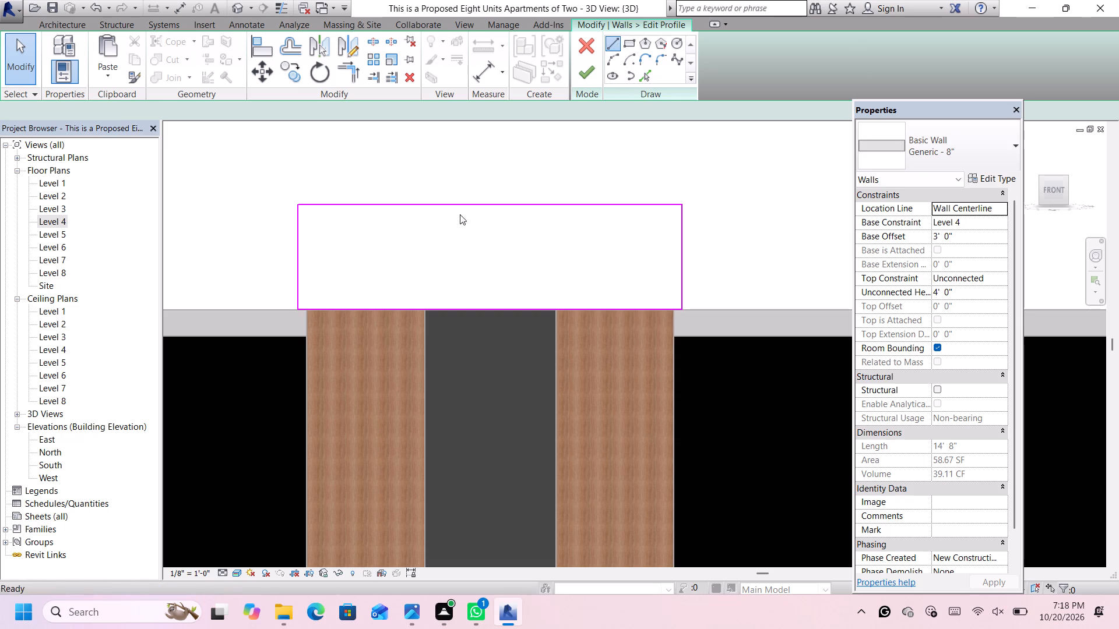
{"action": "left_click", "coordinate": [489, 207]}
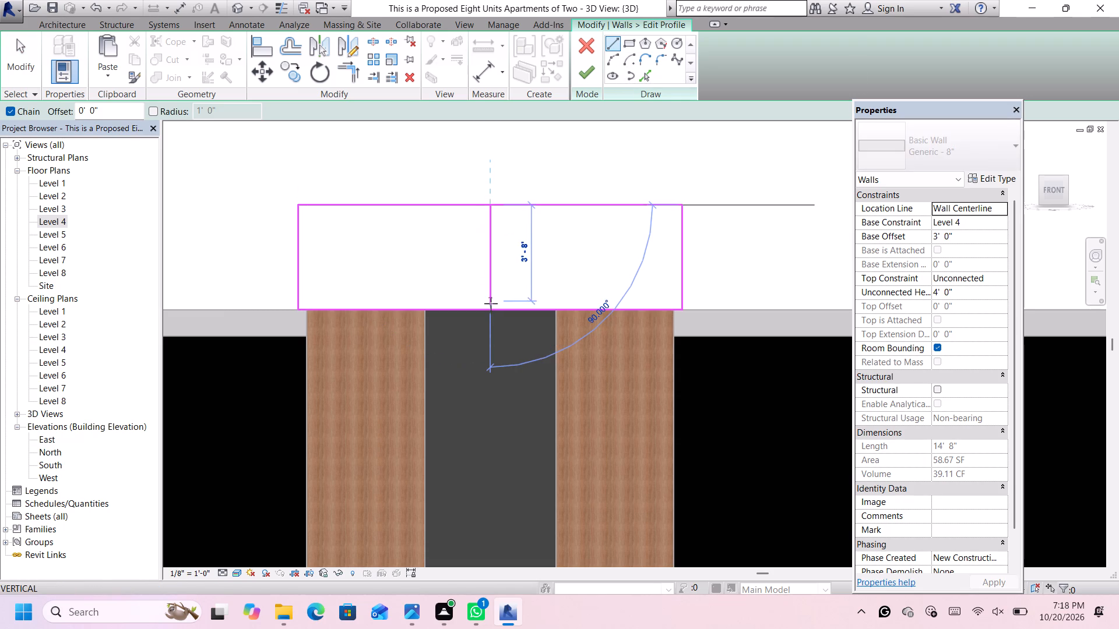
{"action": "left_click", "coordinate": [491, 308]}
{"action": "key", "text": "space"}
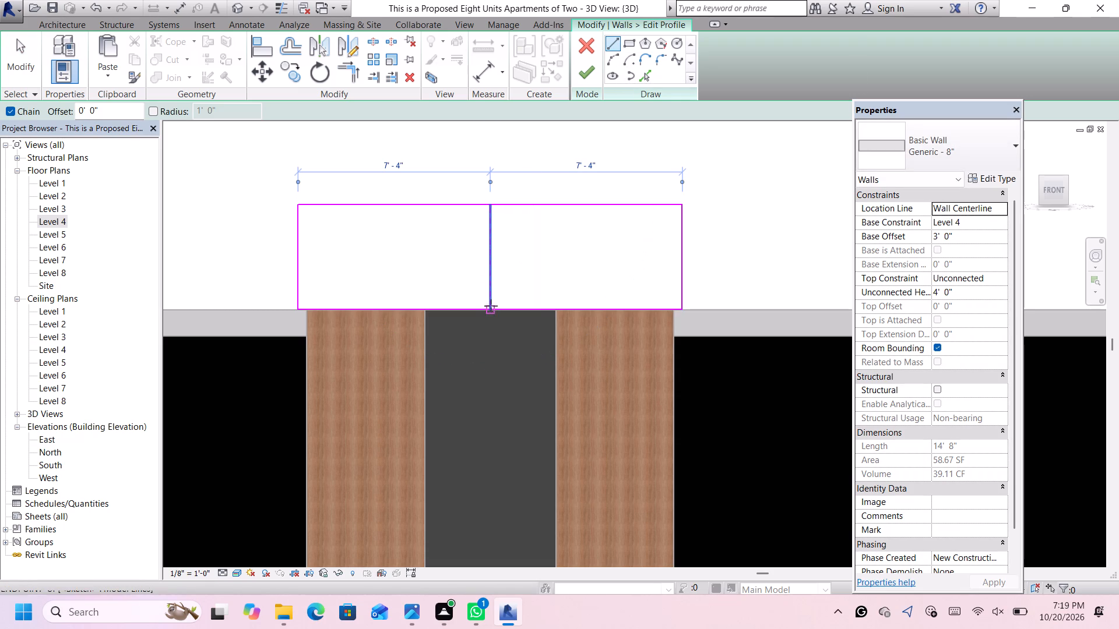
{"action": "scroll", "coordinate": [511, 231], "scroll_direction": "up", "scroll_amount": 1}
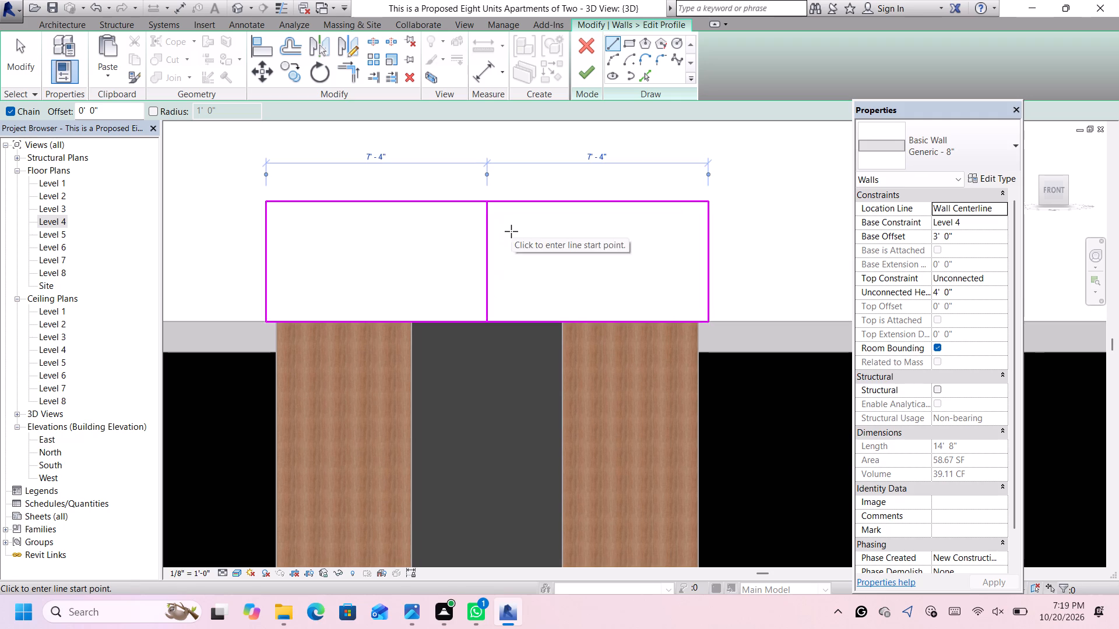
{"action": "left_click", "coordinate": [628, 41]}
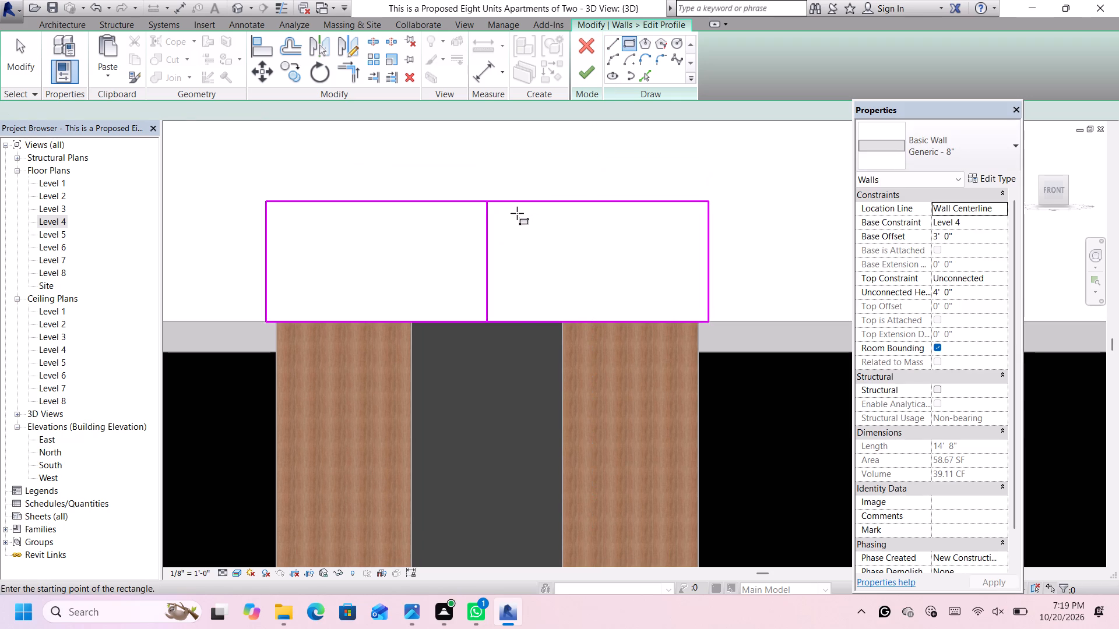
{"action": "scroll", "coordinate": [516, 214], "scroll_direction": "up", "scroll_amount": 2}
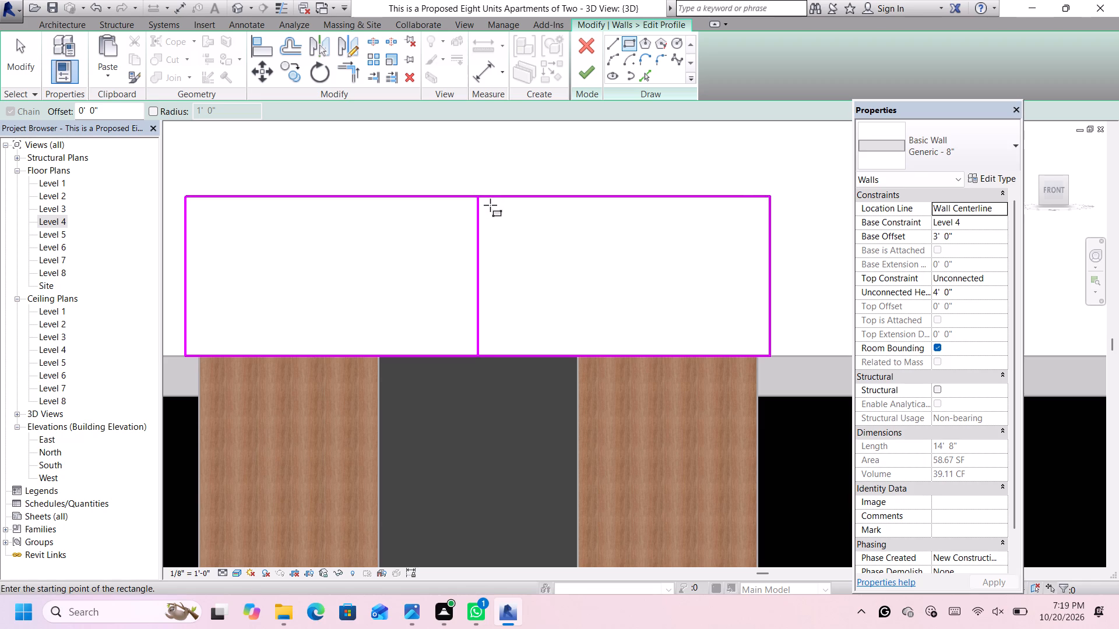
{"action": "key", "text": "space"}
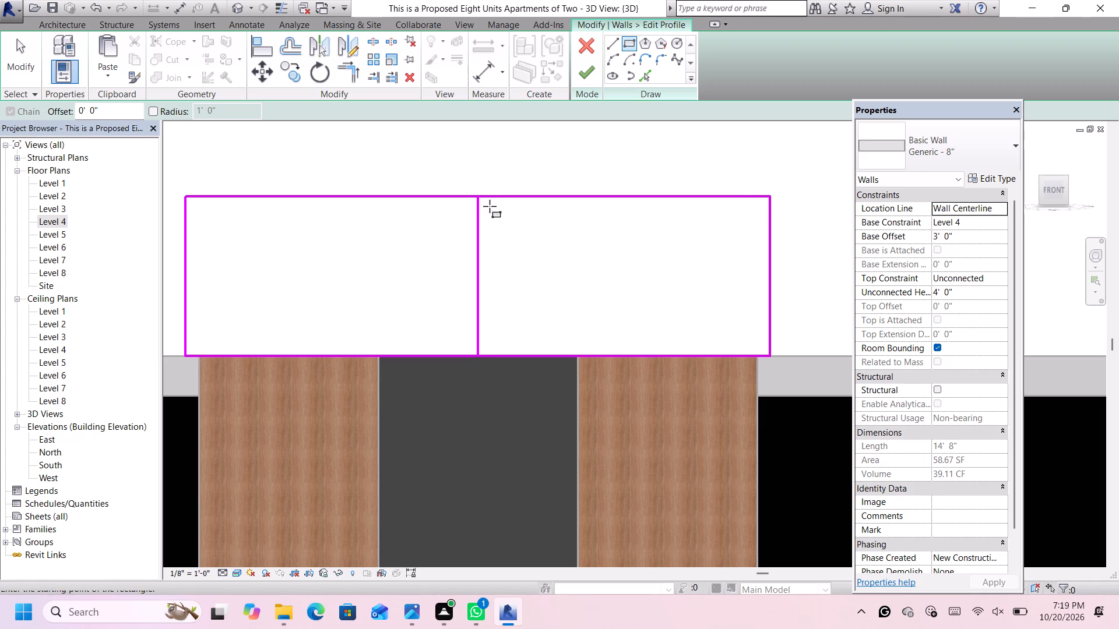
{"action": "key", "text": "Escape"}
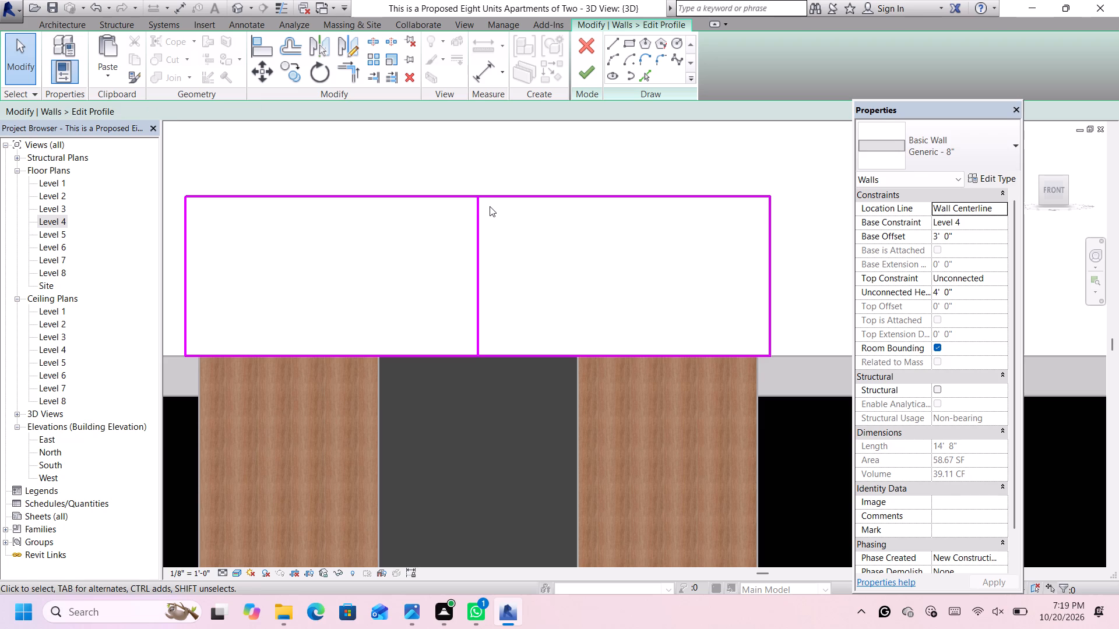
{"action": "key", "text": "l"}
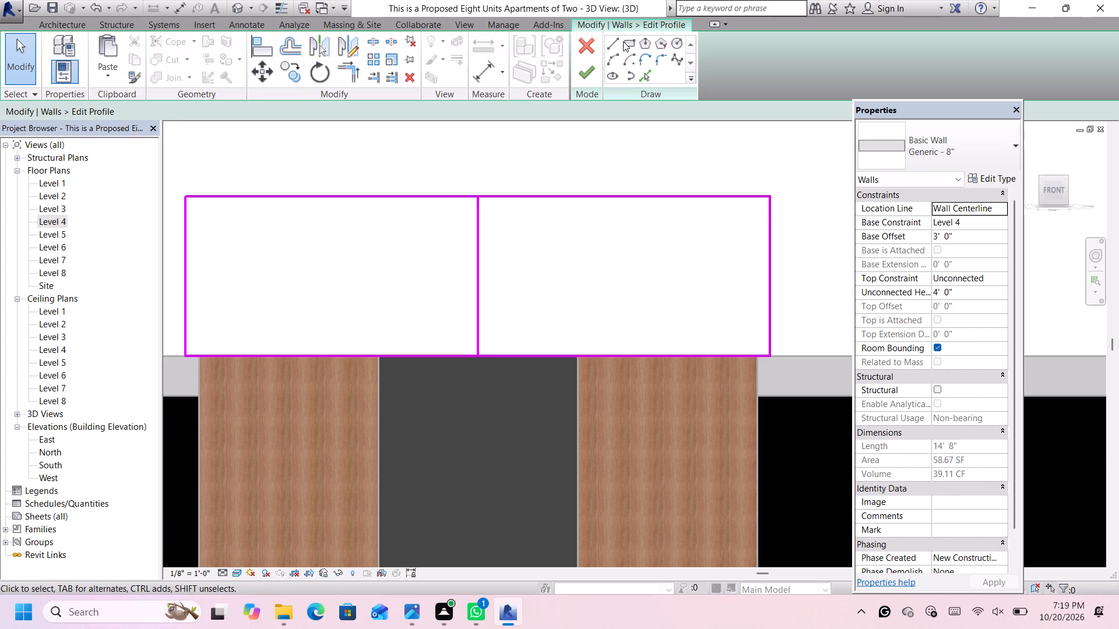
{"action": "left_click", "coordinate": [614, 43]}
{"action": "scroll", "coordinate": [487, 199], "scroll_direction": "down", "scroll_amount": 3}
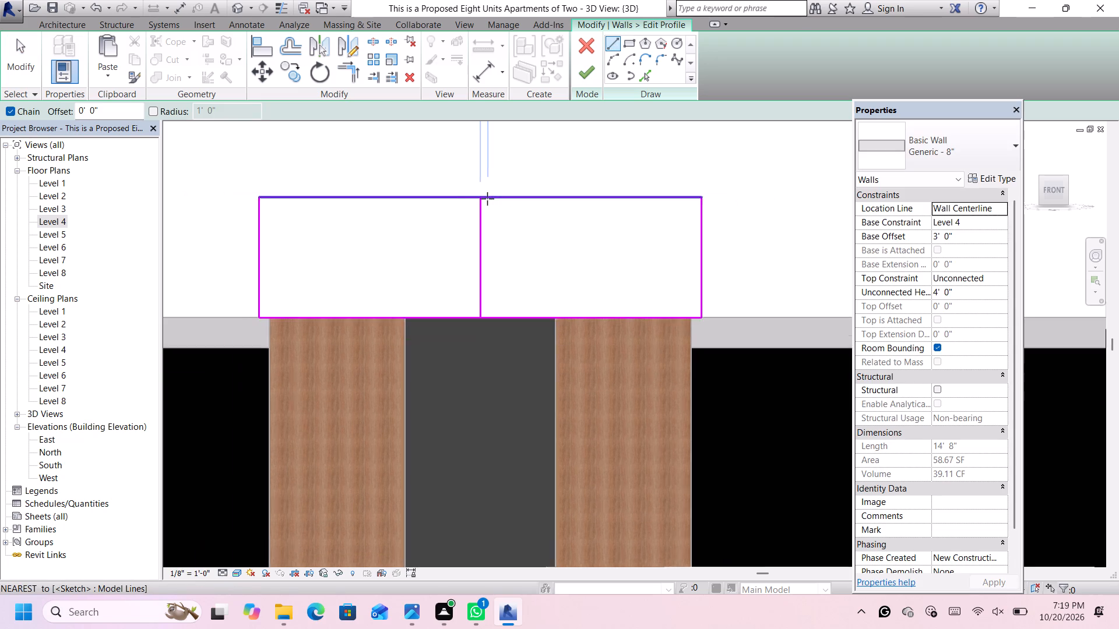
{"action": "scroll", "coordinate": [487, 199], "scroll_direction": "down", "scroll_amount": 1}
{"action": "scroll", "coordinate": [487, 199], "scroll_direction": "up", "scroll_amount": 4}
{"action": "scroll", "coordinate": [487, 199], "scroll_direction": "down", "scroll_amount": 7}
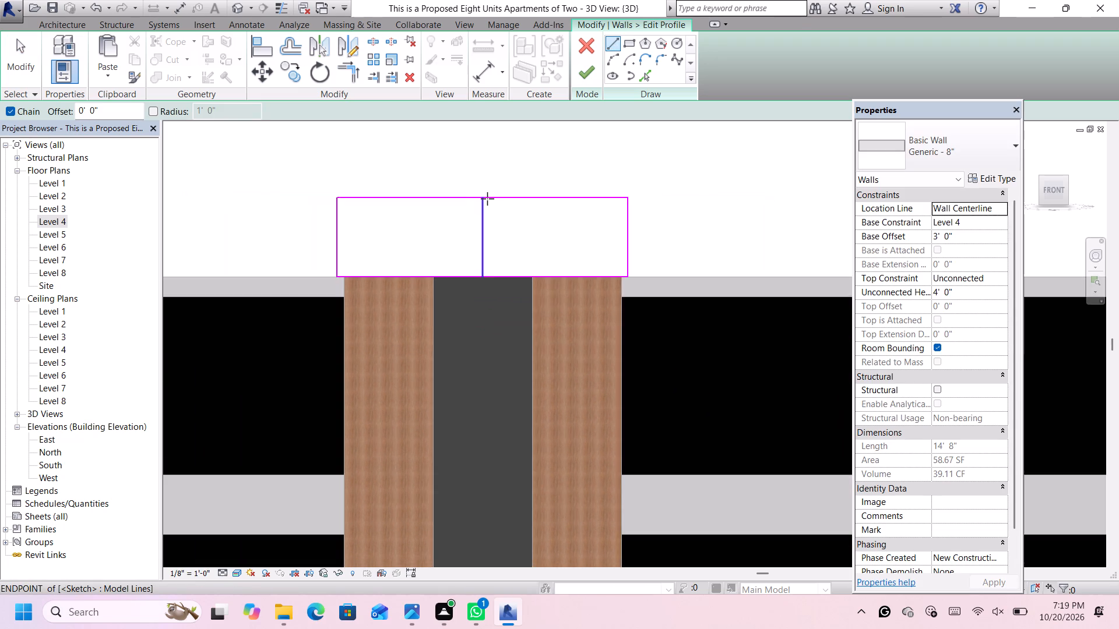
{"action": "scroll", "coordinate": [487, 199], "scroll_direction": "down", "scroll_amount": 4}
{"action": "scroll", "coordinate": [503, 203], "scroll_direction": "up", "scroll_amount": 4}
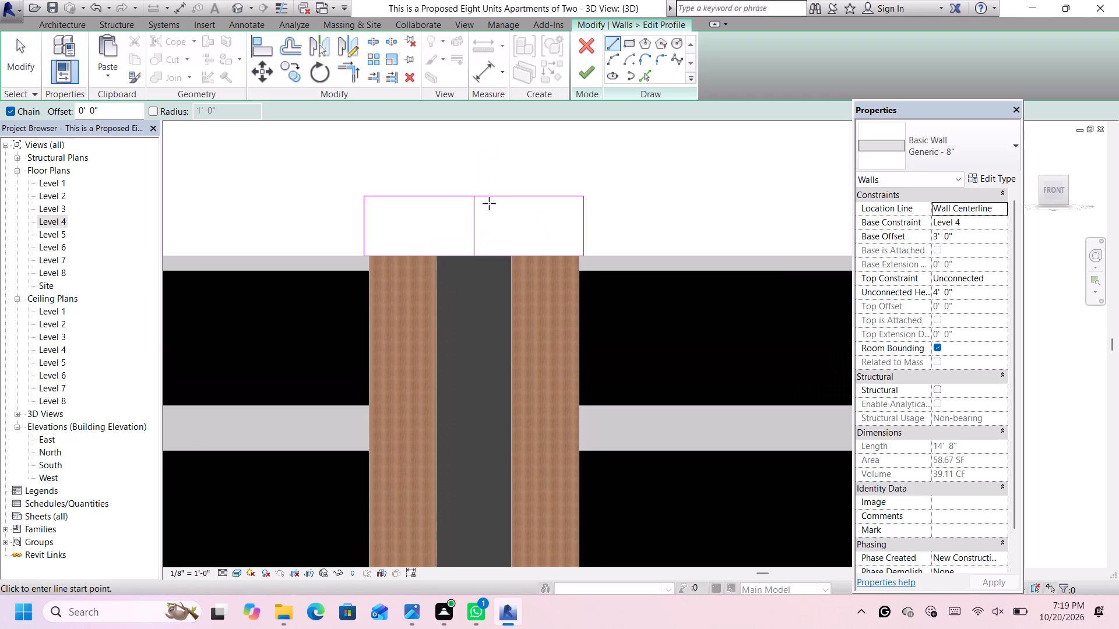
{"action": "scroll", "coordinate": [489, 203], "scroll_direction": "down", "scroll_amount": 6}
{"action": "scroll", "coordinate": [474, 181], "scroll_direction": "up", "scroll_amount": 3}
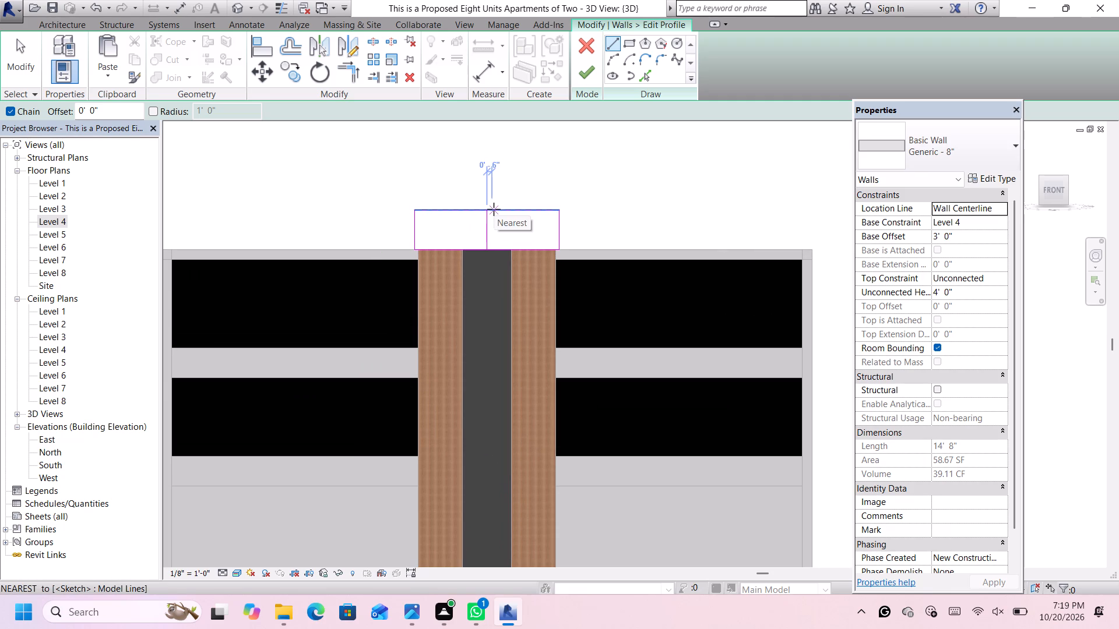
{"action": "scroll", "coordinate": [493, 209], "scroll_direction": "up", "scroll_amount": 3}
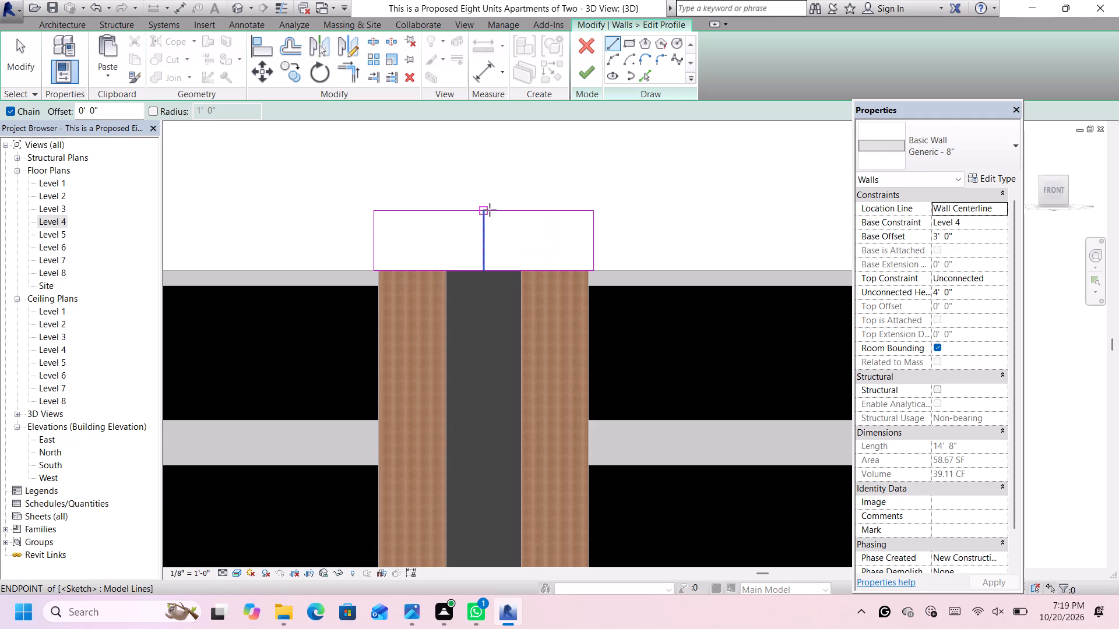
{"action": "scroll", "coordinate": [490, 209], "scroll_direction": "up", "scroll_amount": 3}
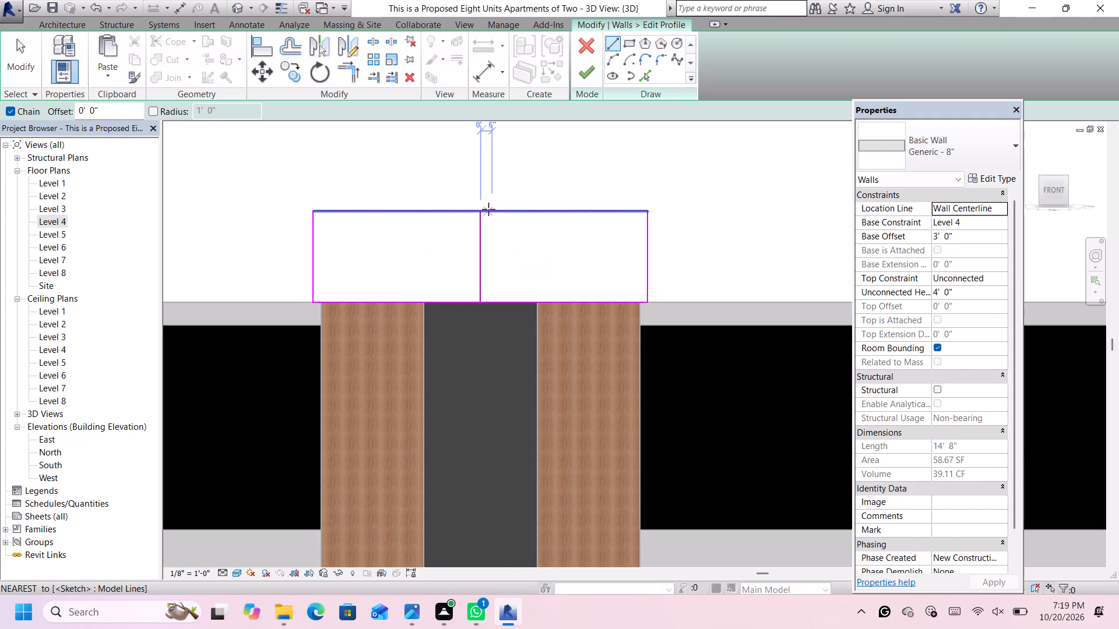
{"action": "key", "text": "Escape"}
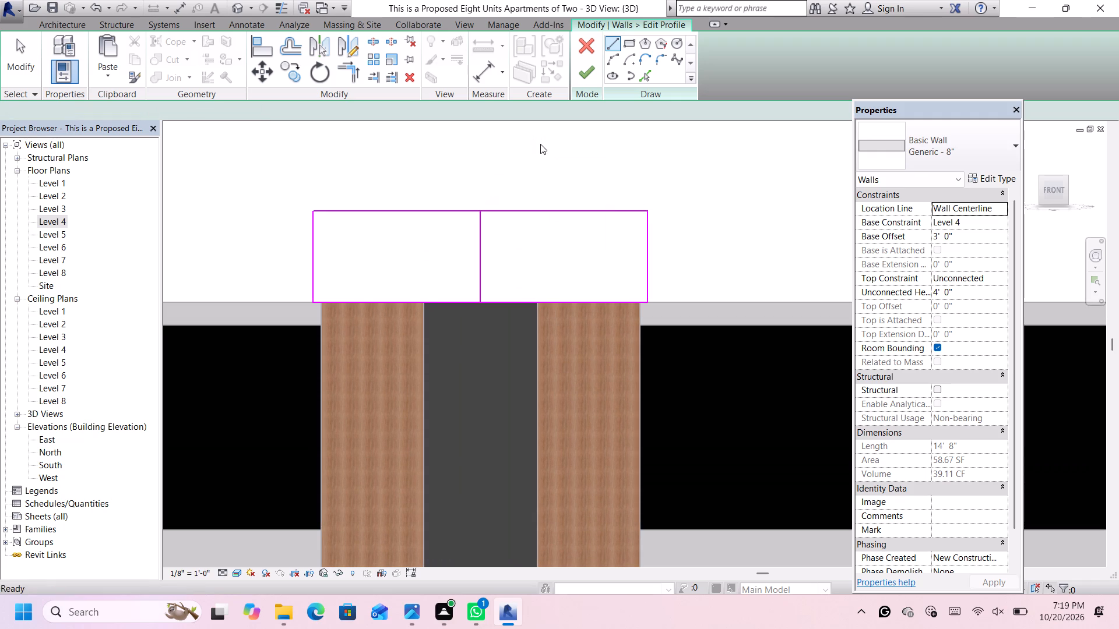
Nudge the central vertical sketch line 2" sideways, placing it 7'-6" from the wall profile's left edge.
{"action": "left_click", "coordinate": [483, 249]}
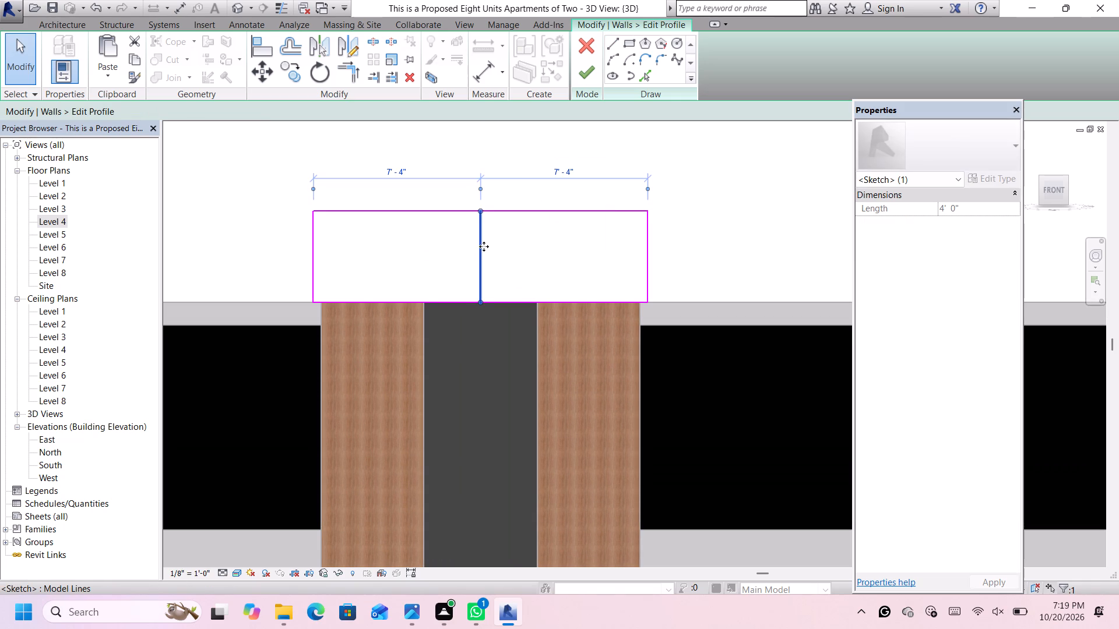
{"action": "key", "text": "Right"}
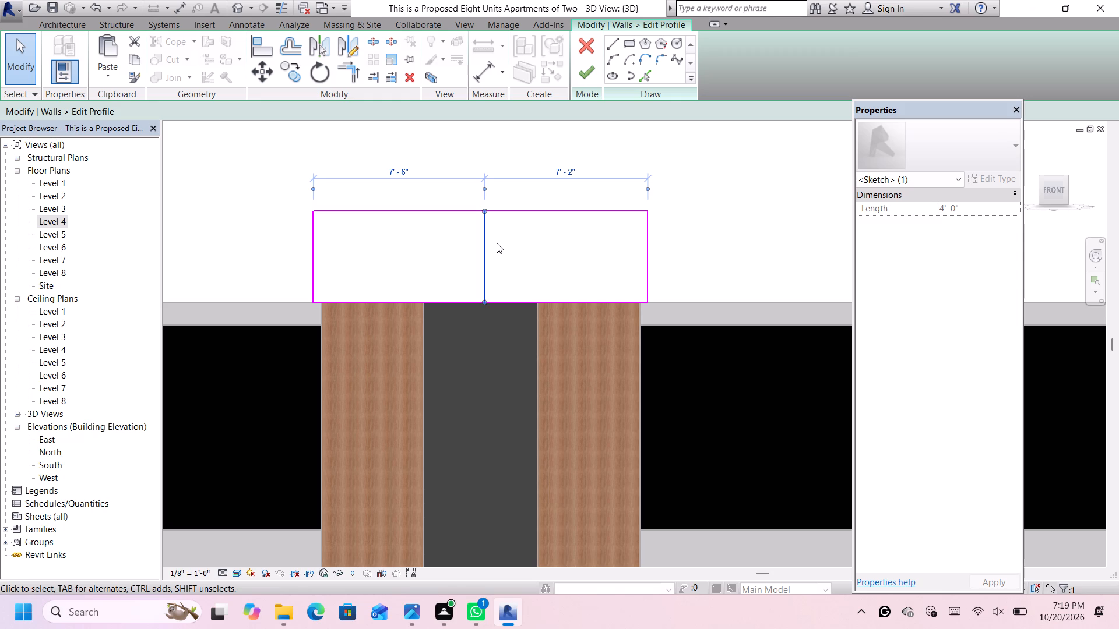
{"action": "left_click", "coordinate": [287, 211]}
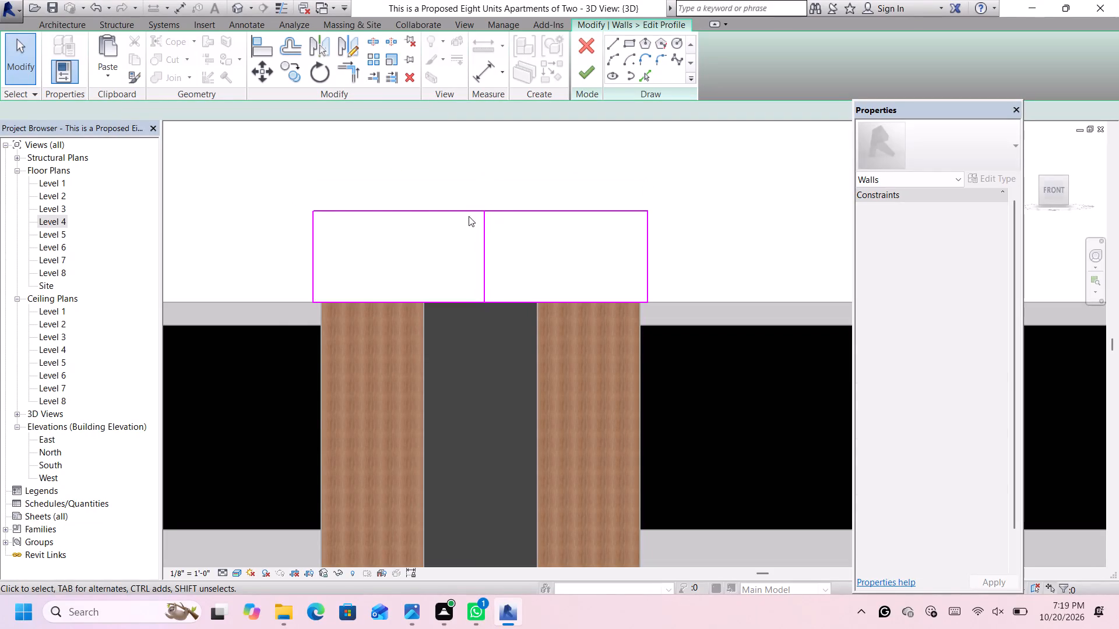
Sketch a second vertical line from the midpoint of the profile's top edge straight down to its bottom edge.
{"action": "scroll", "coordinate": [521, 207], "scroll_direction": "up", "scroll_amount": 4}
{"action": "scroll", "coordinate": [465, 235], "scroll_direction": "down", "scroll_amount": 4}
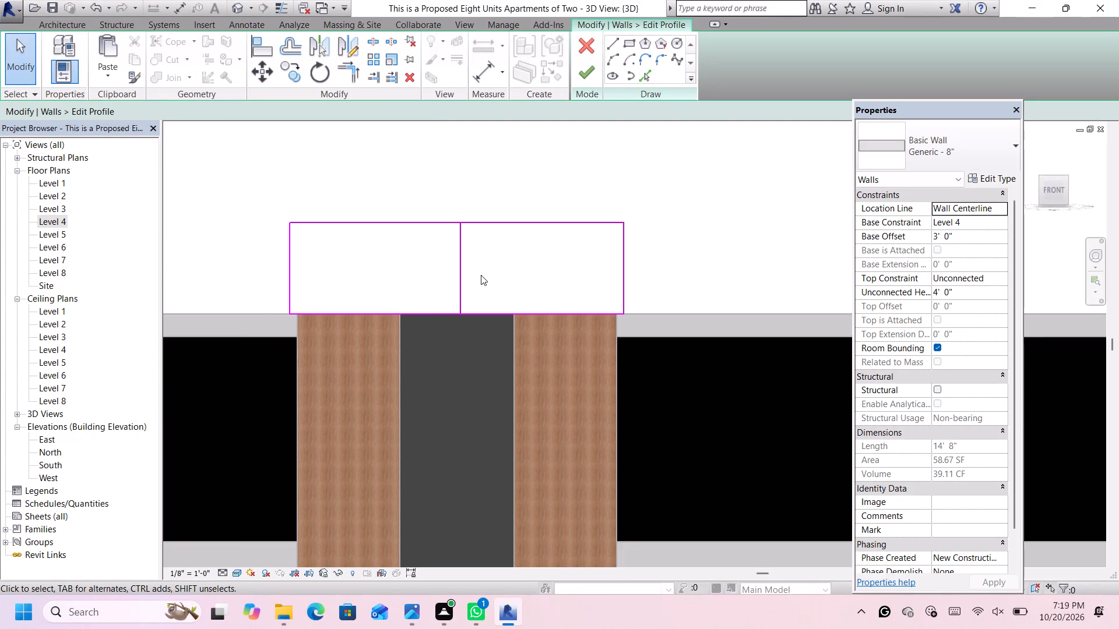
{"action": "key", "text": "l"}
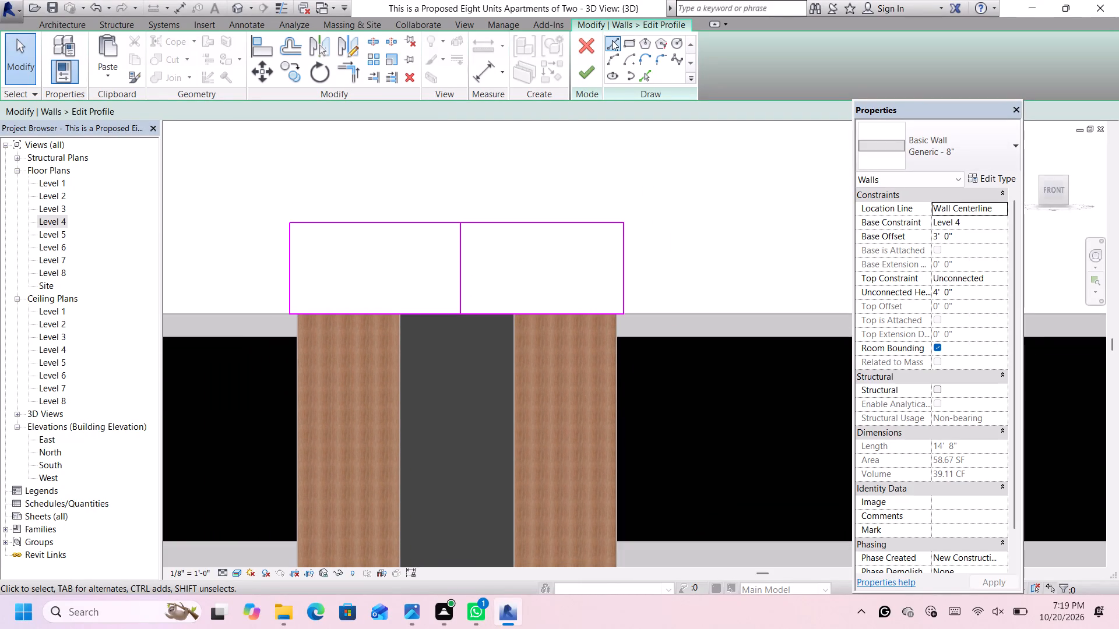
{"action": "left_click", "coordinate": [612, 40]}
{"action": "scroll", "coordinate": [427, 270], "scroll_direction": "up", "scroll_amount": 5}
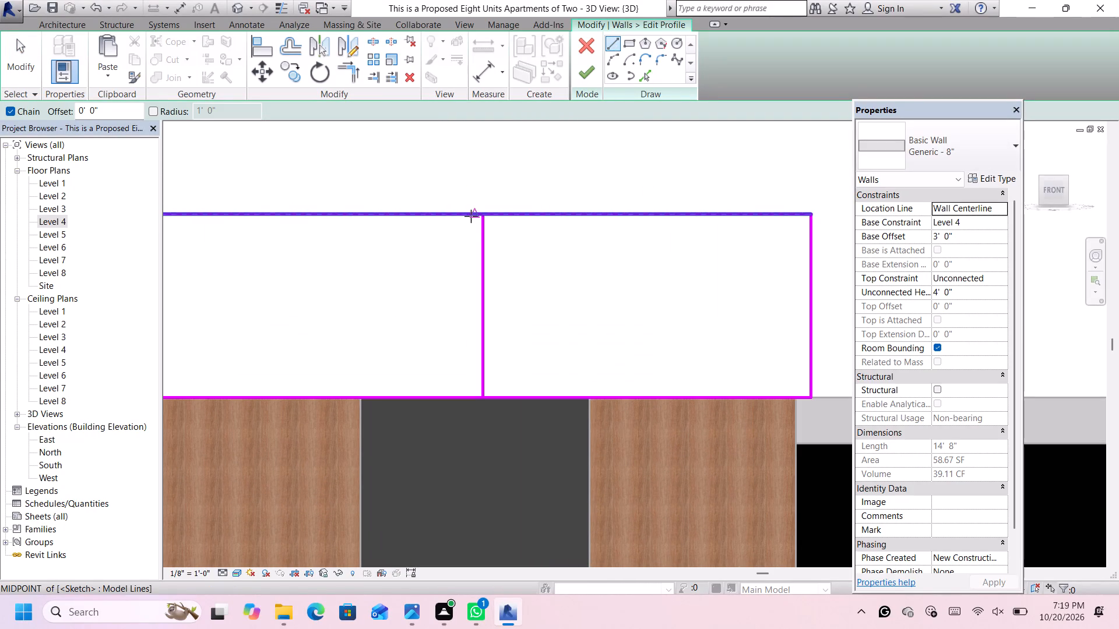
{"action": "left_click", "coordinate": [474, 214]}
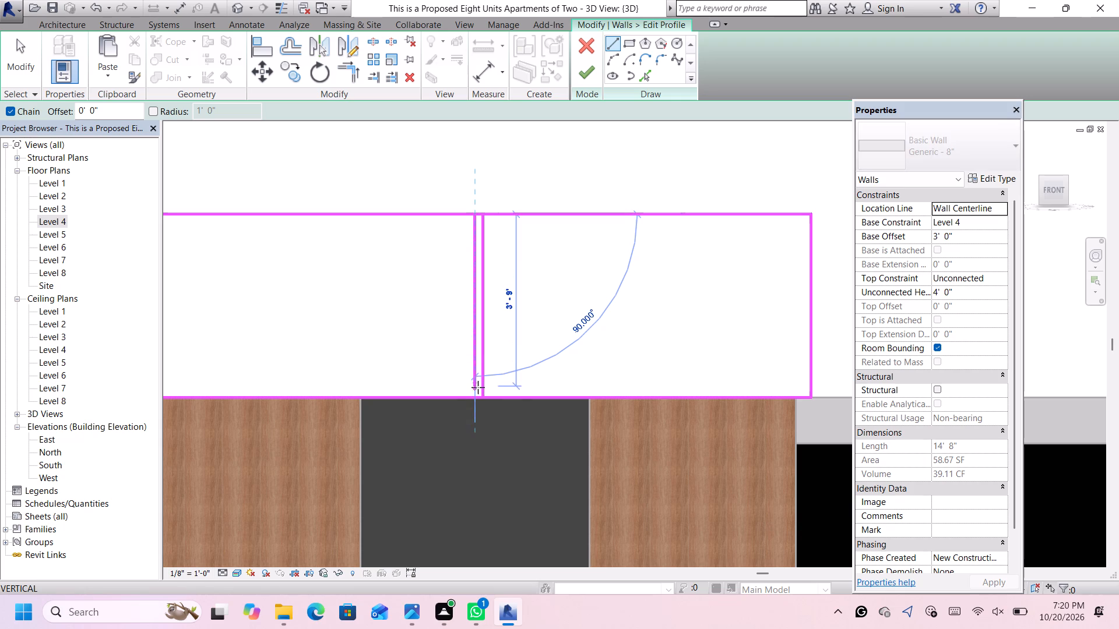
{"action": "left_click", "coordinate": [473, 395]}
{"action": "scroll", "coordinate": [474, 388], "scroll_direction": "down", "scroll_amount": 7}
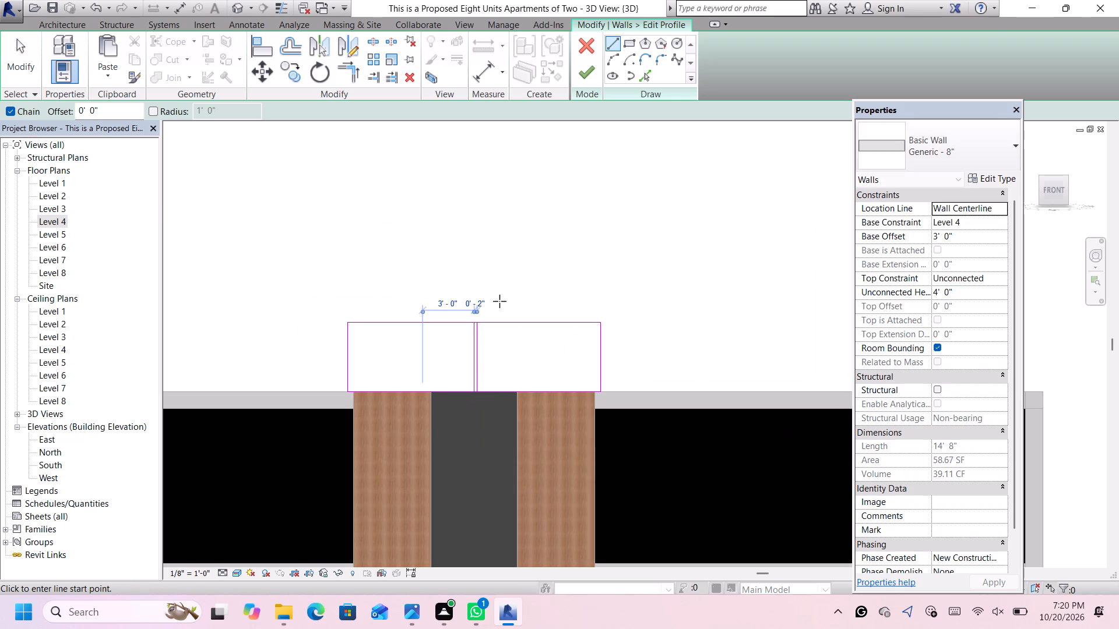
{"action": "scroll", "coordinate": [503, 299], "scroll_direction": "up", "scroll_amount": 3}
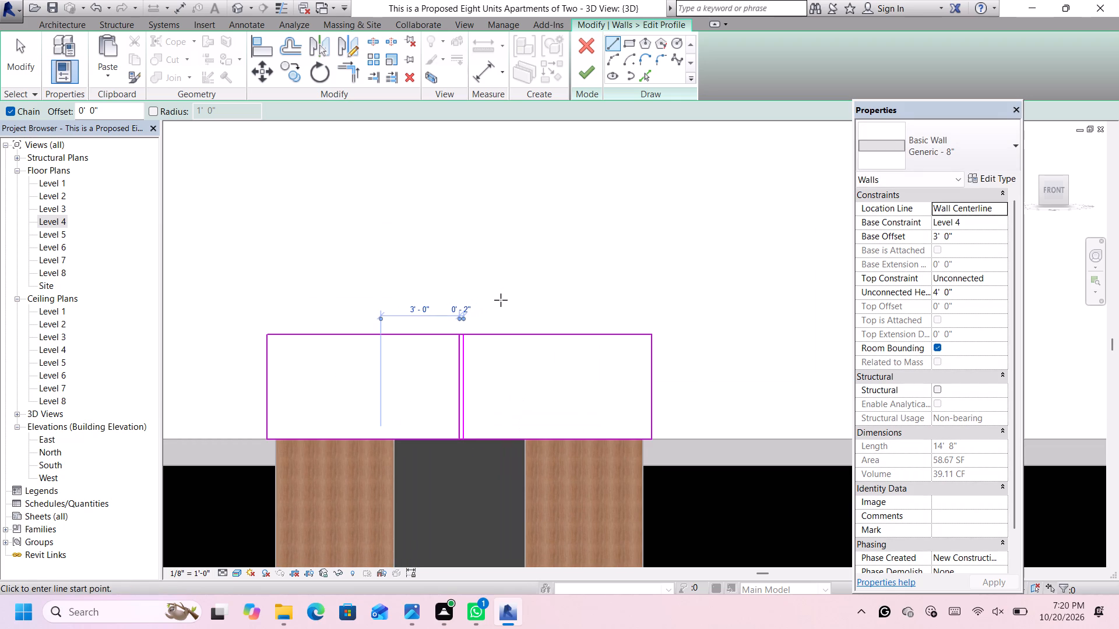
{"action": "key", "text": "Escape"}
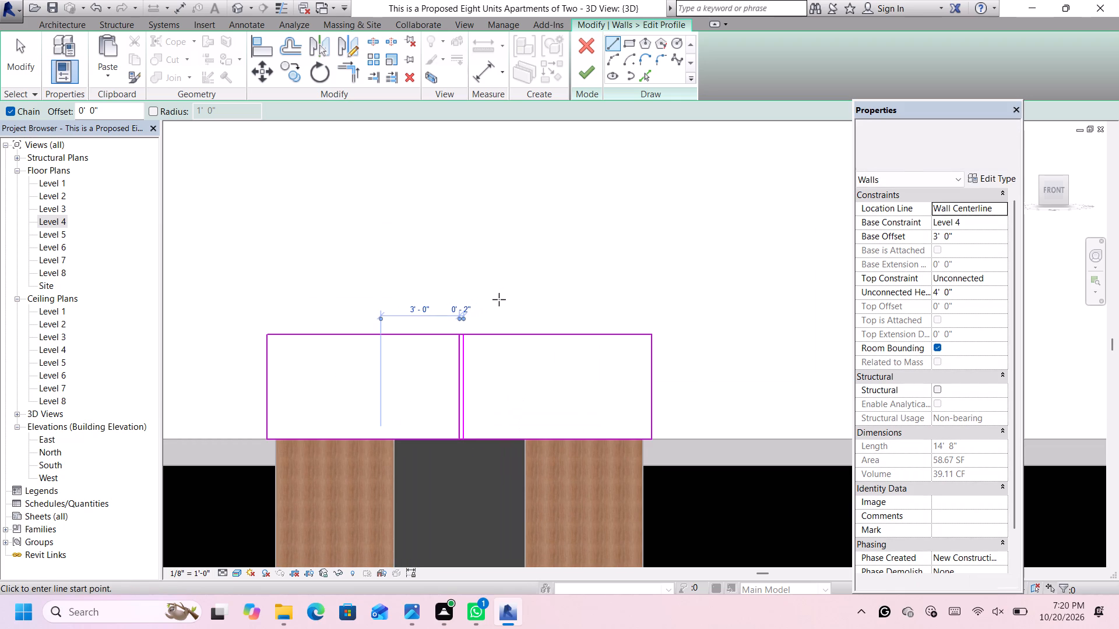
Sketch horizontal lines 2'-0" above the profile's bottom edge, joining each outer edge to the nearest central vertical line.
{"action": "scroll", "coordinate": [490, 325], "scroll_direction": "down", "scroll_amount": 2}
{"action": "scroll", "coordinate": [482, 375], "scroll_direction": "up", "scroll_amount": 2}
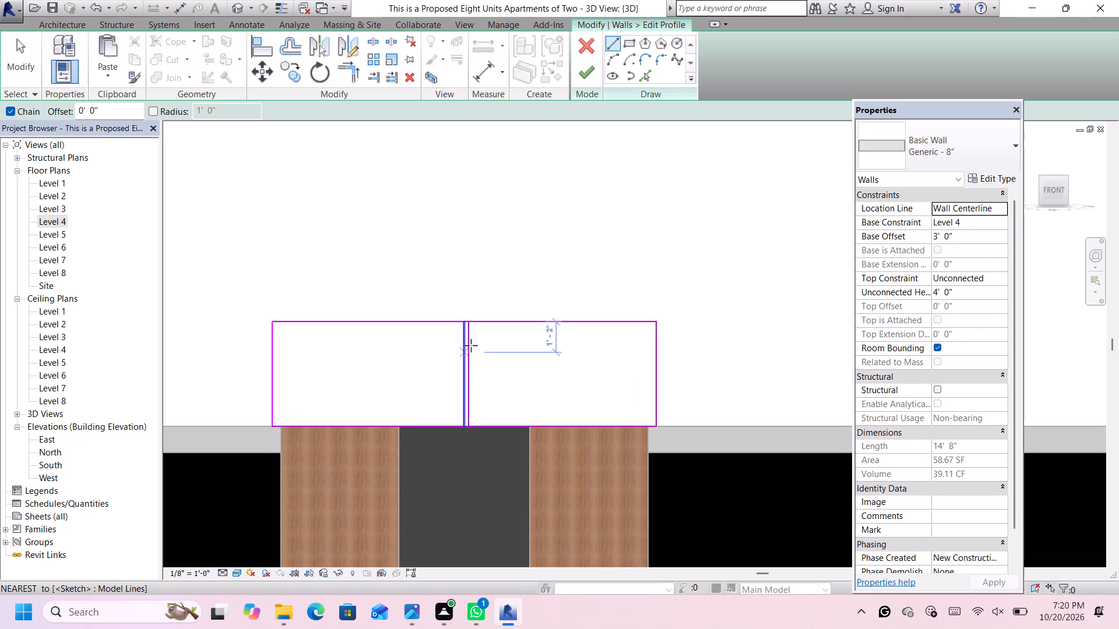
{"action": "scroll", "coordinate": [471, 344], "scroll_direction": "up", "scroll_amount": 3}
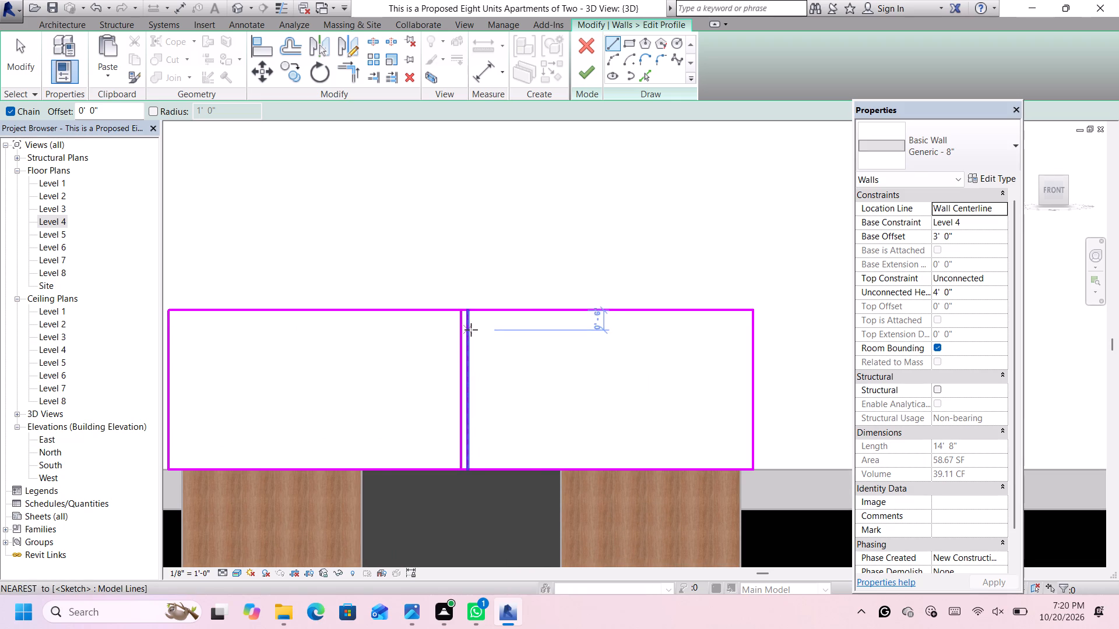
{"action": "scroll", "coordinate": [471, 330], "scroll_direction": "down", "scroll_amount": 1}
{"action": "key", "text": "space"}
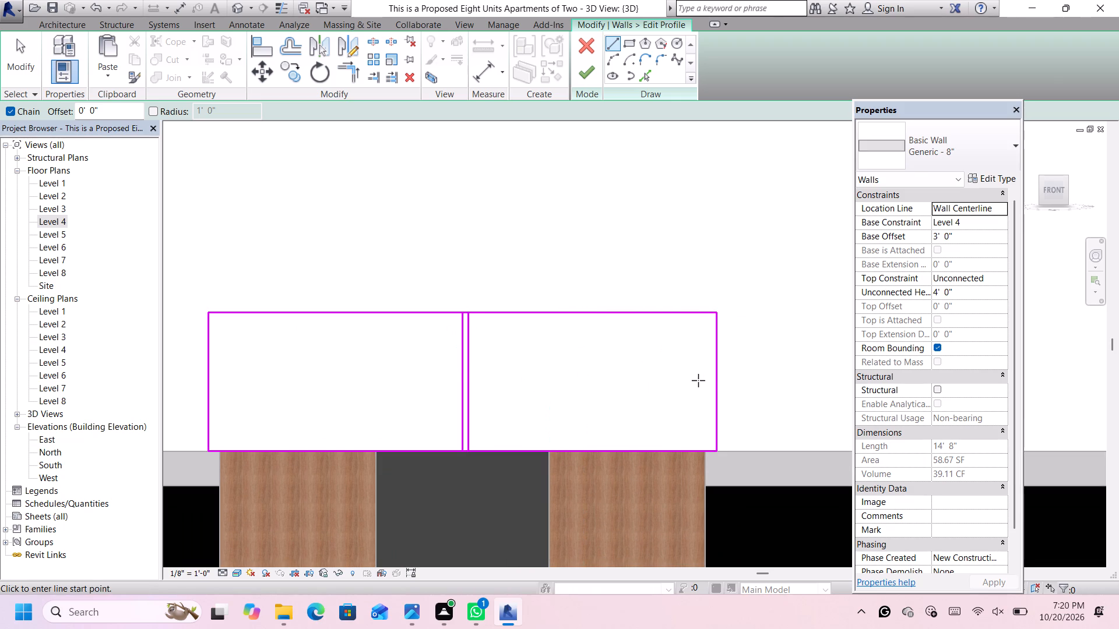
{"action": "left_click", "coordinate": [716, 381]}
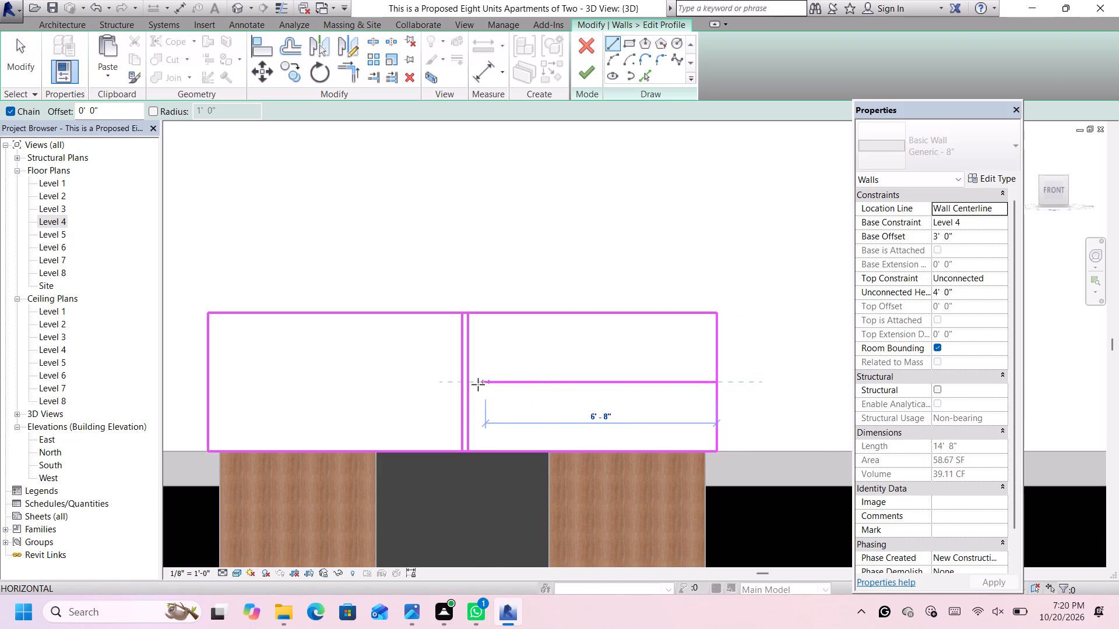
{"action": "left_click", "coordinate": [469, 384]}
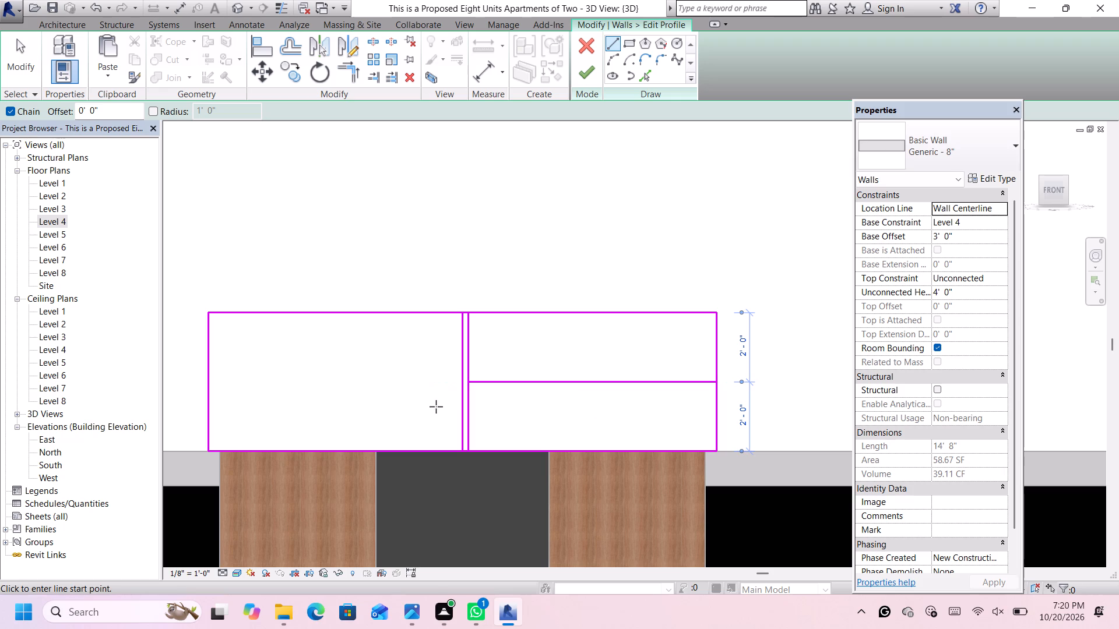
{"action": "left_click", "coordinate": [460, 383]}
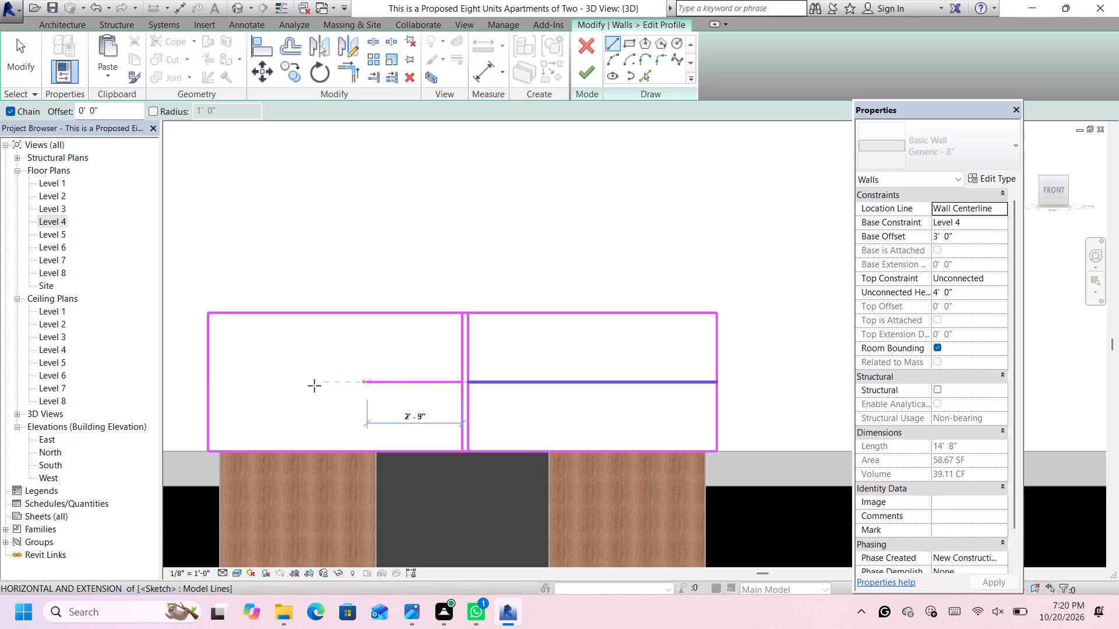
{"action": "left_click", "coordinate": [206, 380]}
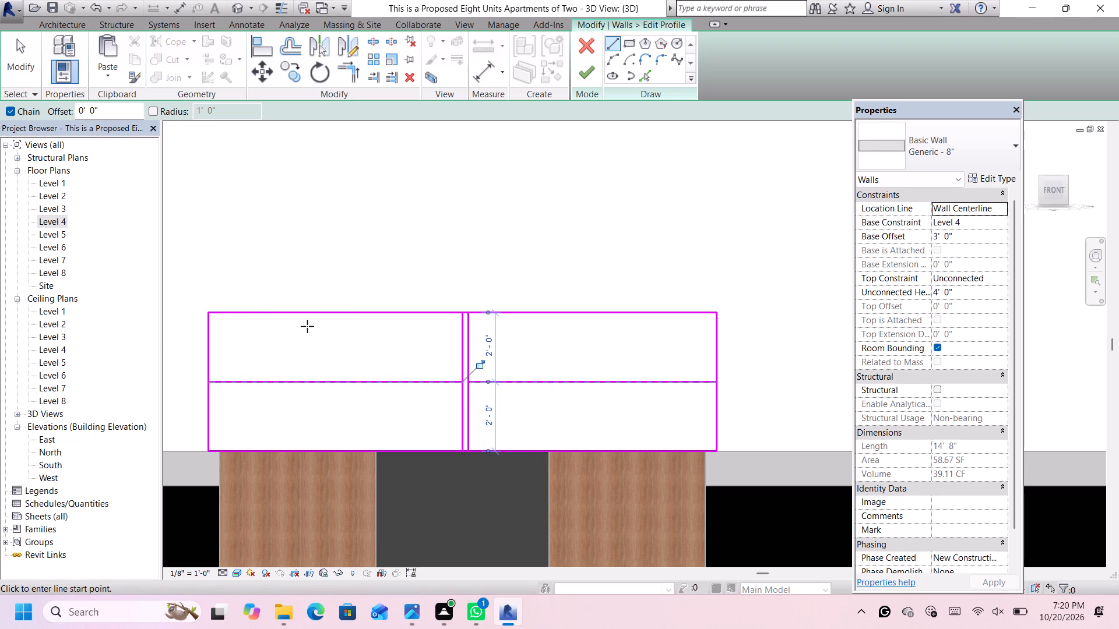
{"action": "key", "text": "space"}
{"action": "key", "text": "Escape"}
{"action": "key", "text": "Escape"}
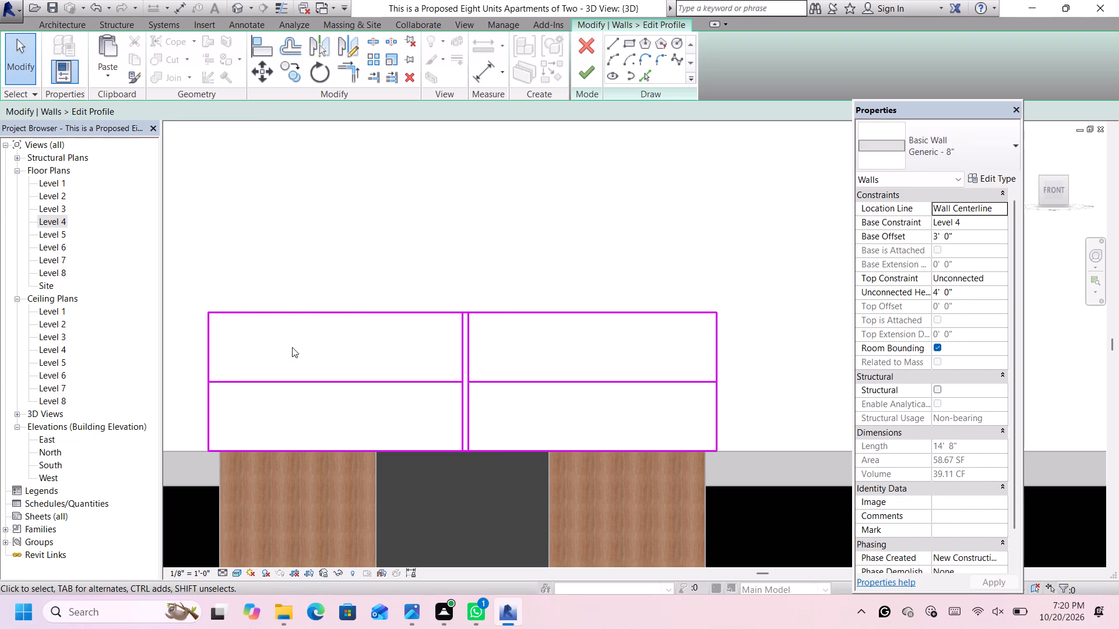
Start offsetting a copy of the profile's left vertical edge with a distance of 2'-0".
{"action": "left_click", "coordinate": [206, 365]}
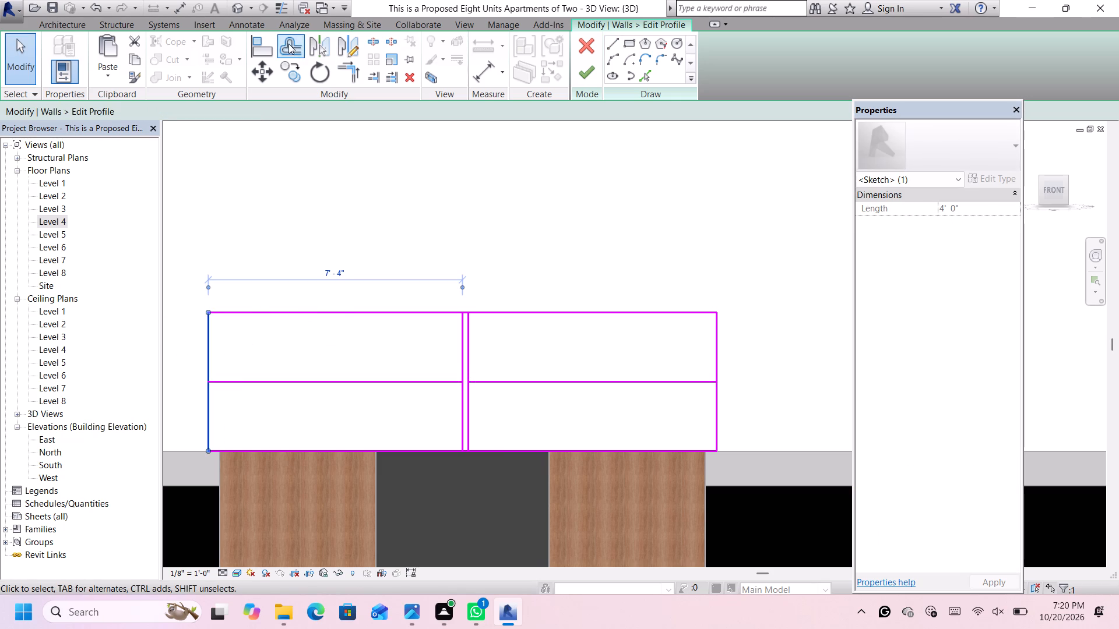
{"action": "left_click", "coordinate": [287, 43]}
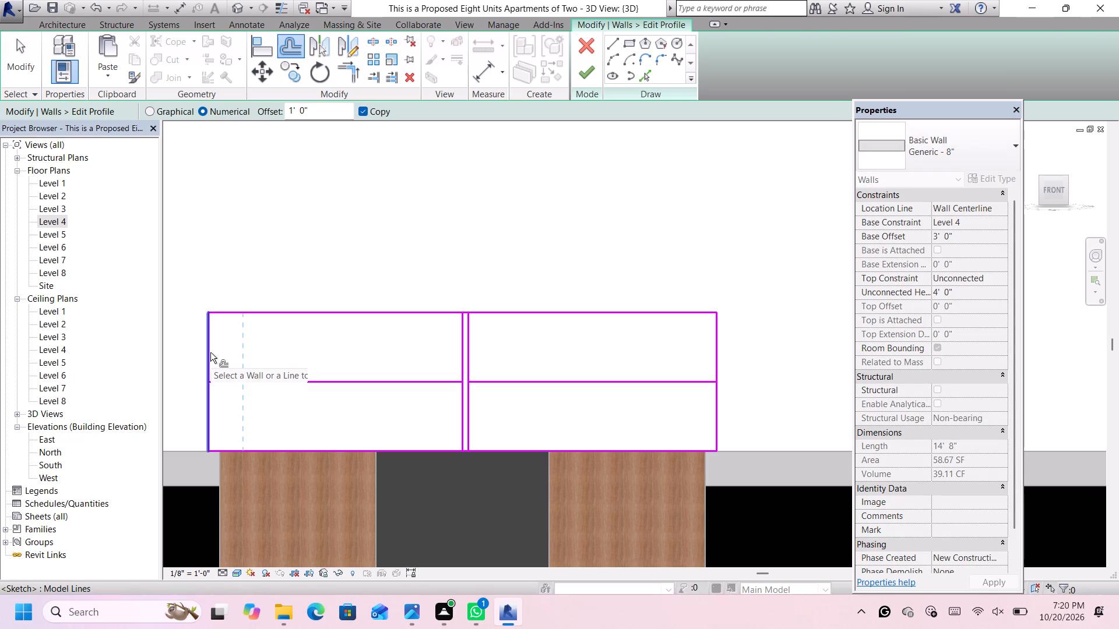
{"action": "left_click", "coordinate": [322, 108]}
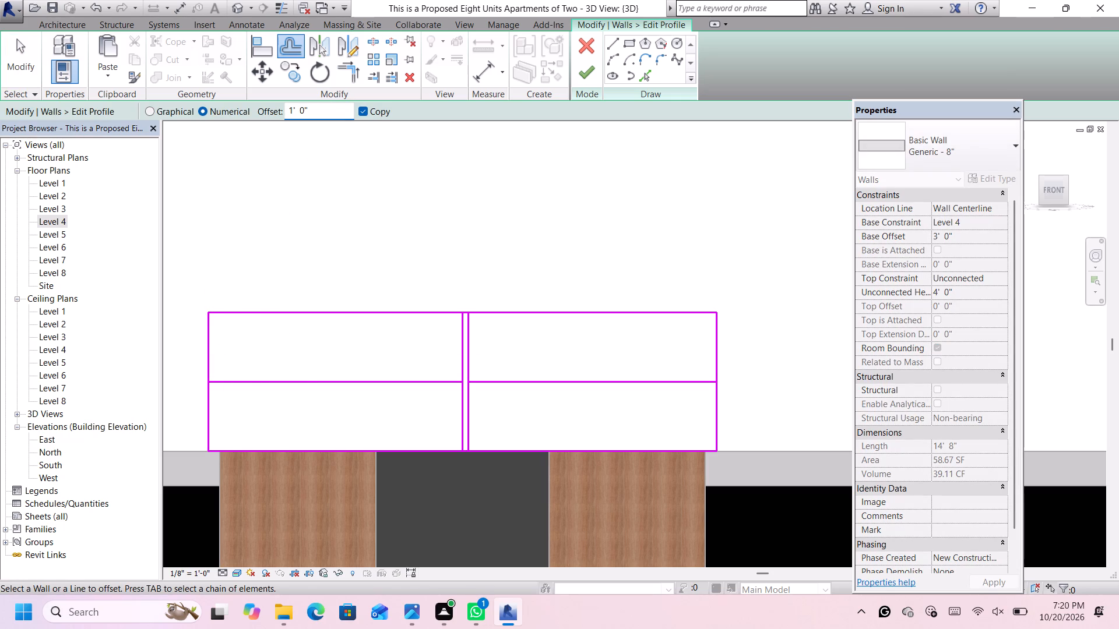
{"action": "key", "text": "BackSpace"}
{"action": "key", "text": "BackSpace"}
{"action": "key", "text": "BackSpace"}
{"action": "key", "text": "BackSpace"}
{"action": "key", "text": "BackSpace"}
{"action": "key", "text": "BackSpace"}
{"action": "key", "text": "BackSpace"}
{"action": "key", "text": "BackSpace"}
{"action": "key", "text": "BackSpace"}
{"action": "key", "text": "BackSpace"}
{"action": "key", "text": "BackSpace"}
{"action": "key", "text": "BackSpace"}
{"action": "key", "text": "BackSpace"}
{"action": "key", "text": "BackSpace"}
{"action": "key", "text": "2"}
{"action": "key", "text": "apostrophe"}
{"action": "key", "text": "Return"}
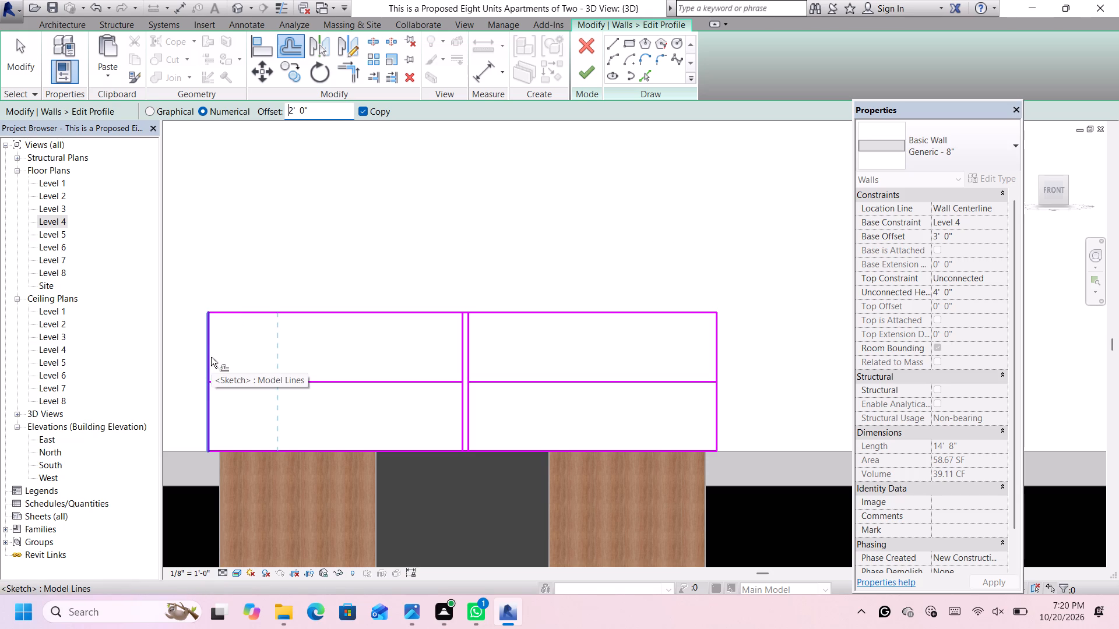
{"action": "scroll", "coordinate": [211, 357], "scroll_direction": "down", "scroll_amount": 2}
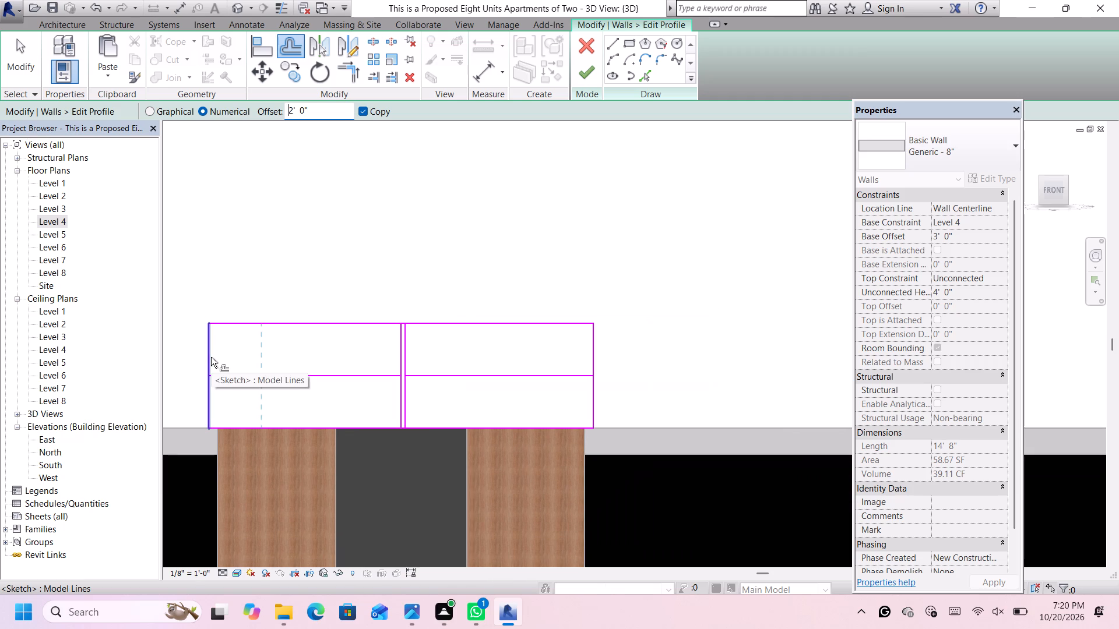
Offset copies of the profile's left and right outer vertical edges inward by 4'-0".
{"action": "left_click", "coordinate": [337, 109]}
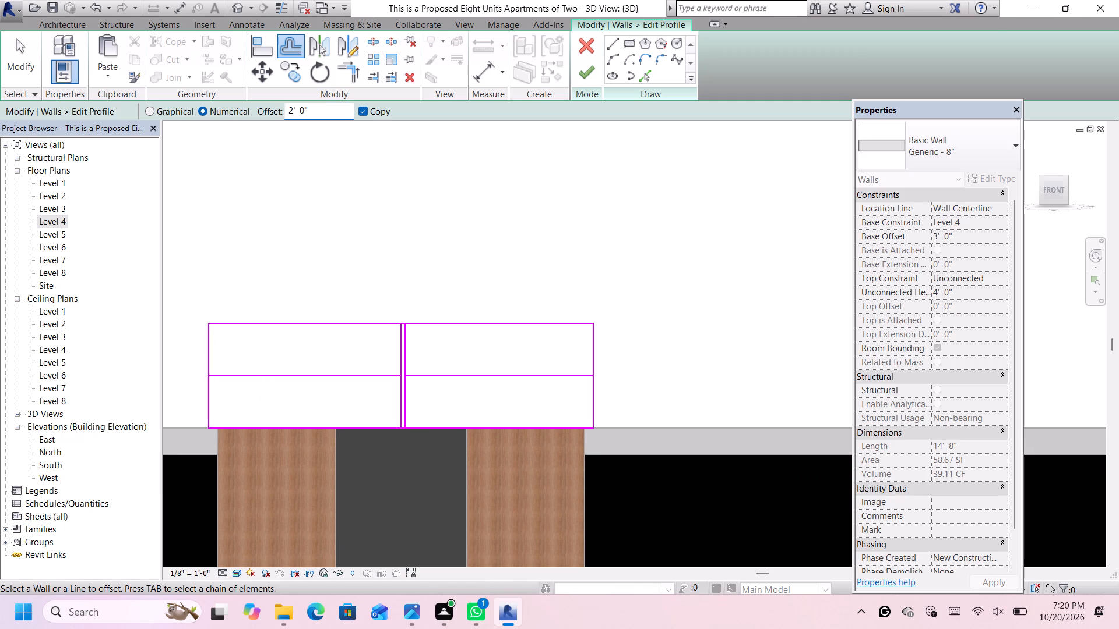
{"action": "key", "text": "BackSpace"}
{"action": "key", "text": "BackSpace"}
{"action": "key", "text": "BackSpace"}
{"action": "key", "text": "BackSpace"}
{"action": "key", "text": "BackSpace"}
{"action": "key", "text": "BackSpace"}
{"action": "key", "text": "BackSpace"}
{"action": "key", "text": "BackSpace"}
{"action": "key", "text": "BackSpace"}
{"action": "key", "text": "BackSpace"}
{"action": "key", "text": "BackSpace"}
{"action": "key", "text": "BackSpace"}
{"action": "key", "text": "BackSpace"}
{"action": "type", "text": "4'"}
{"action": "key", "text": "Return"}
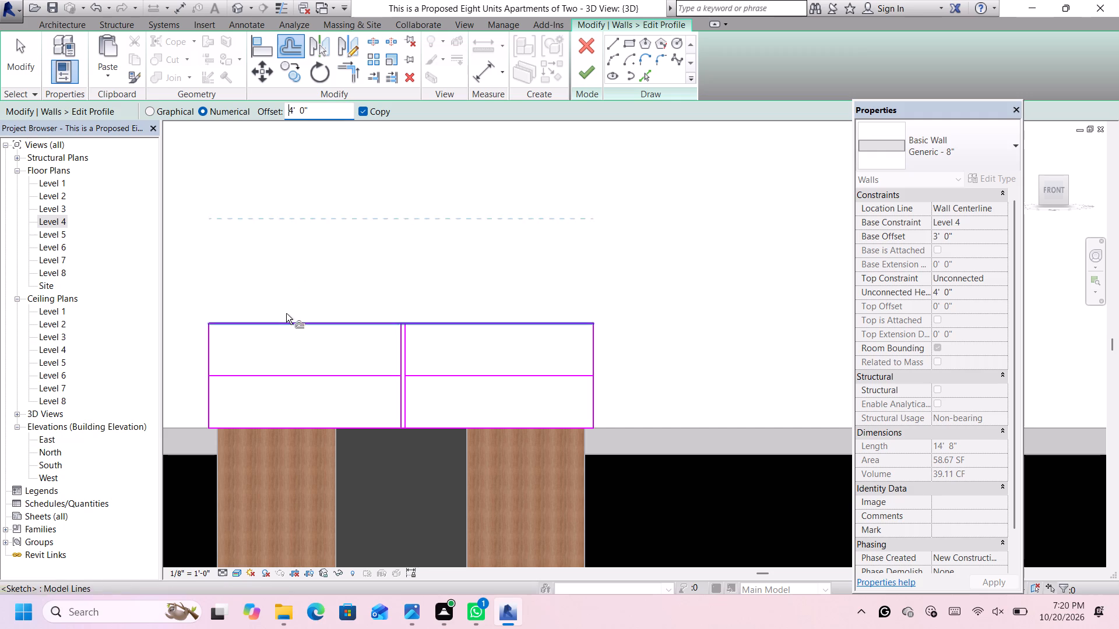
{"action": "left_click", "coordinate": [210, 363]}
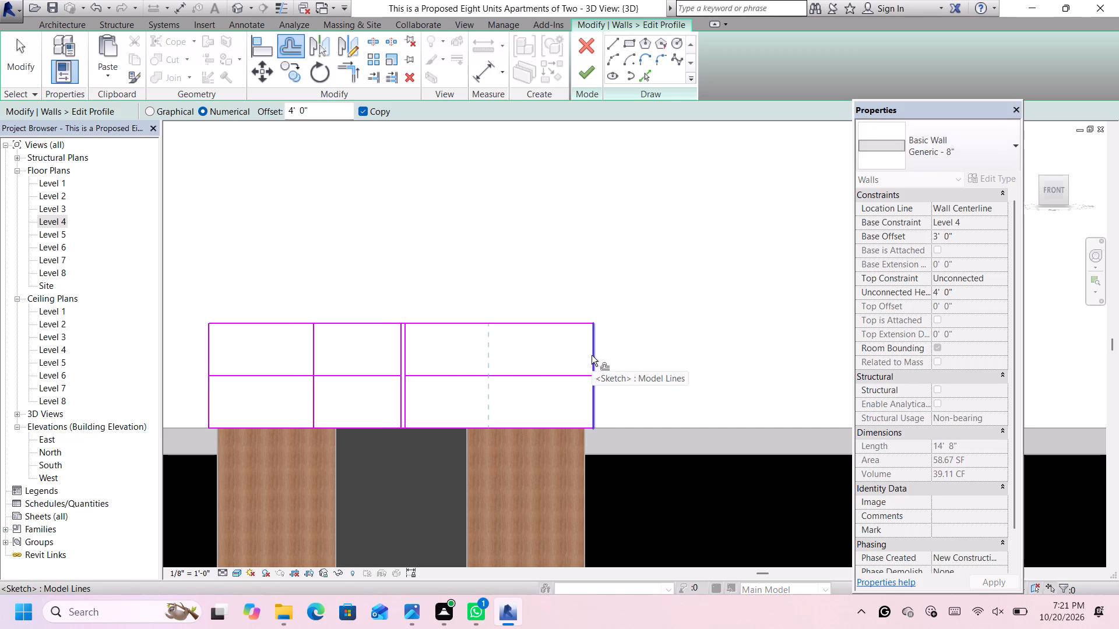
{"action": "left_click", "coordinate": [592, 355]}
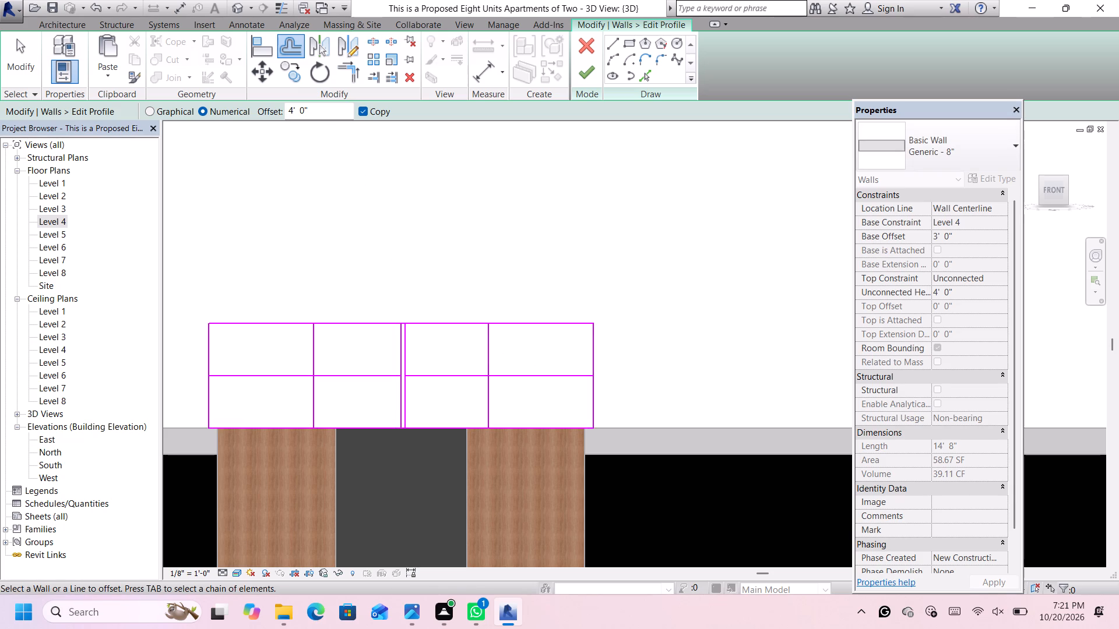
Offset copies of the profile's top edge and both middle horizontal lines downward by 1'-0".
{"action": "left_click_drag", "start_coordinate": [328, 116], "coordinate": [285, 114]}
{"action": "key", "text": "BackSpace"}
{"action": "type", "text": "1'"}
{"action": "key", "text": "Return"}
{"action": "left_click", "coordinate": [429, 318]}
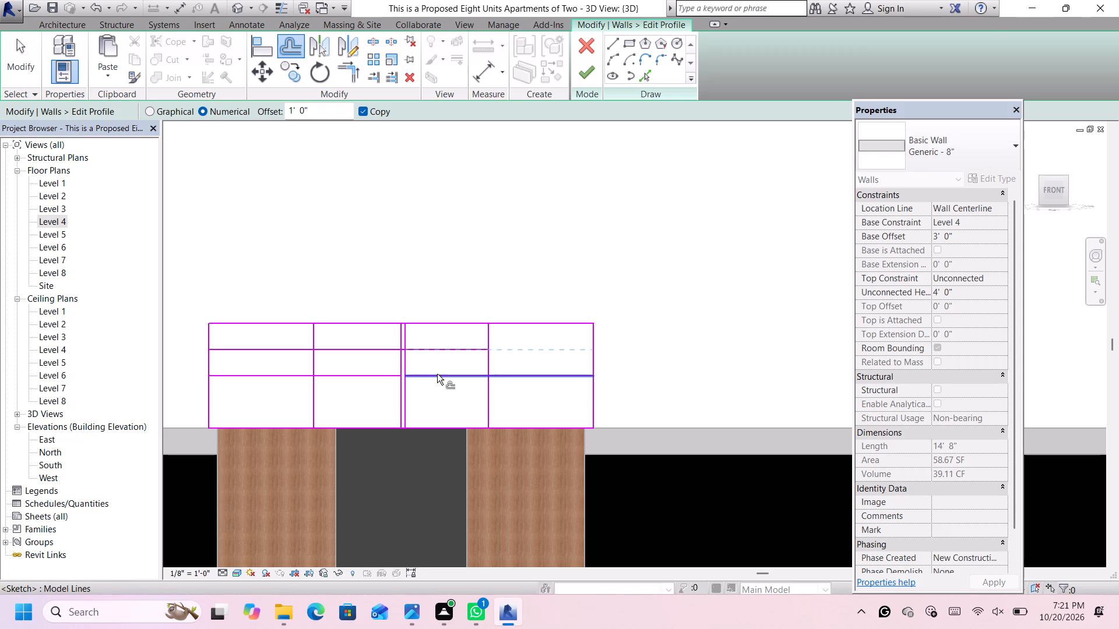
{"action": "left_click", "coordinate": [438, 377]}
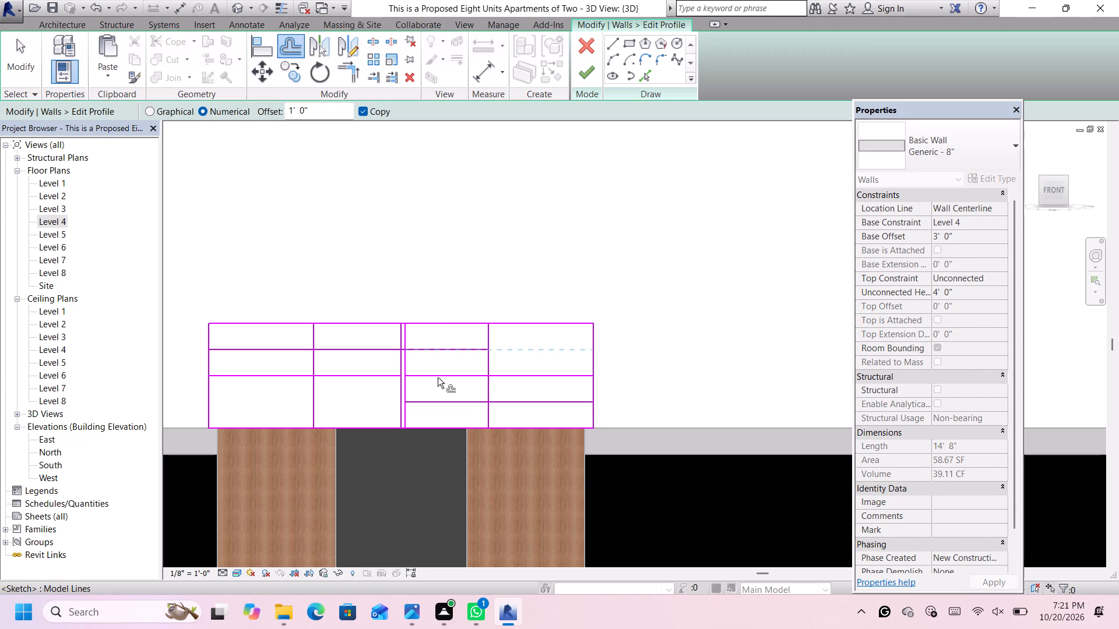
{"action": "left_click", "coordinate": [379, 377]}
Offset copies by 1": both middle horizontal lines upward and the left central vertical line toward the right central one.
{"action": "scroll", "coordinate": [379, 377], "scroll_direction": "up", "scroll_amount": 1}
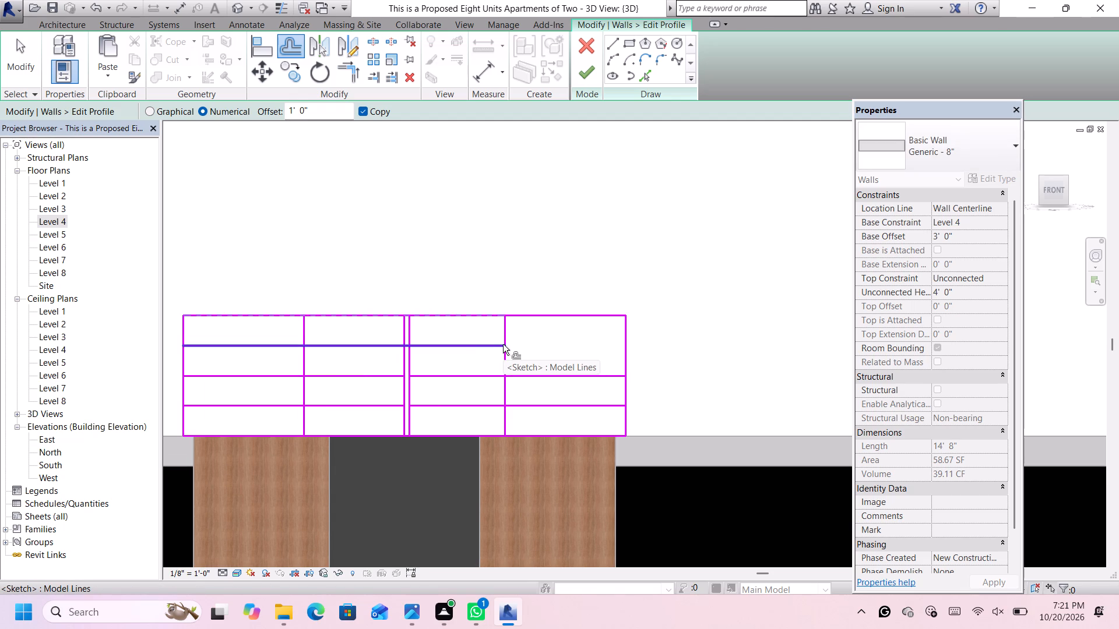
{"action": "scroll", "coordinate": [466, 358], "scroll_direction": "up", "scroll_amount": 3}
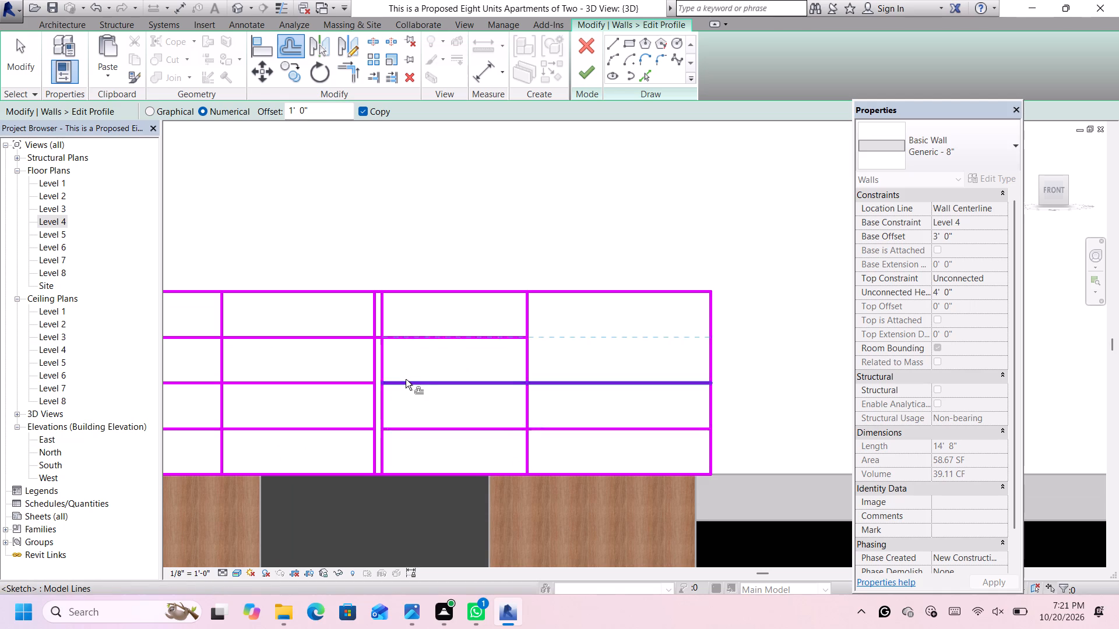
{"action": "scroll", "coordinate": [406, 379], "scroll_direction": "down", "scroll_amount": 1}
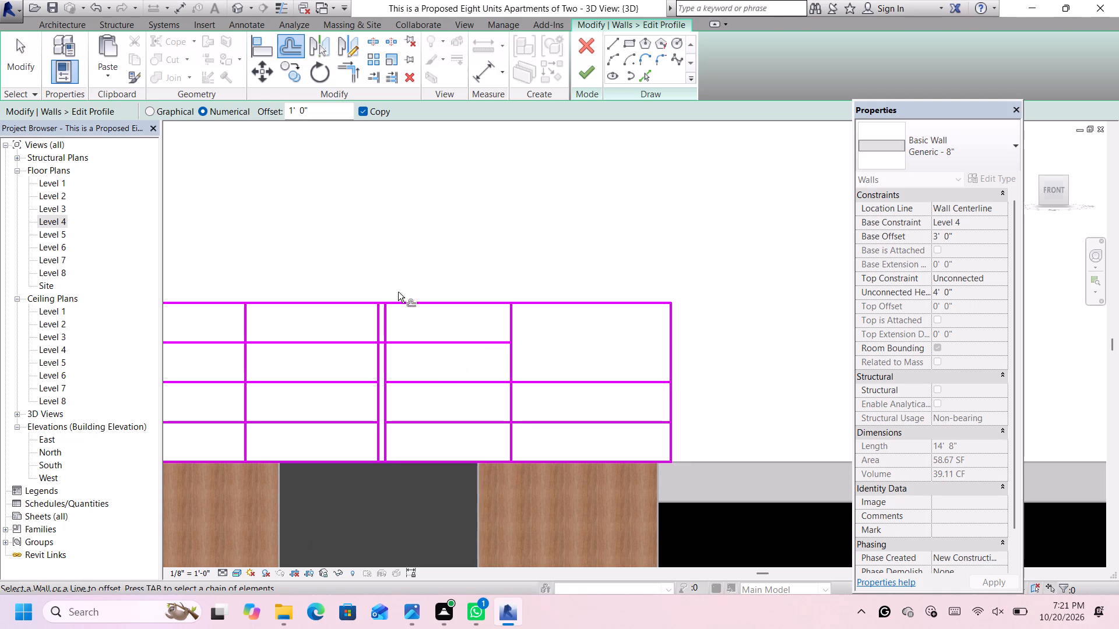
{"action": "left_click_drag", "start_coordinate": [316, 109], "coordinate": [278, 110]}
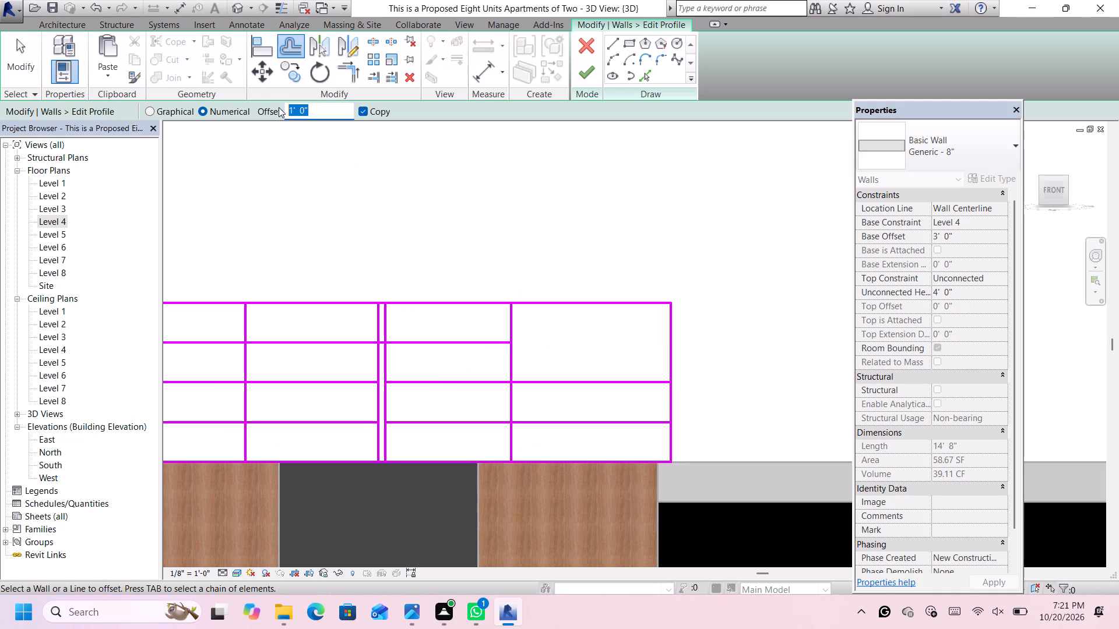
{"action": "key", "text": "BackSpace"}
{"action": "key", "text": "1"}
{"action": "key", "text": "shift+quotedbl"}
{"action": "key", "text": "Return"}
{"action": "left_click", "coordinate": [442, 377]}
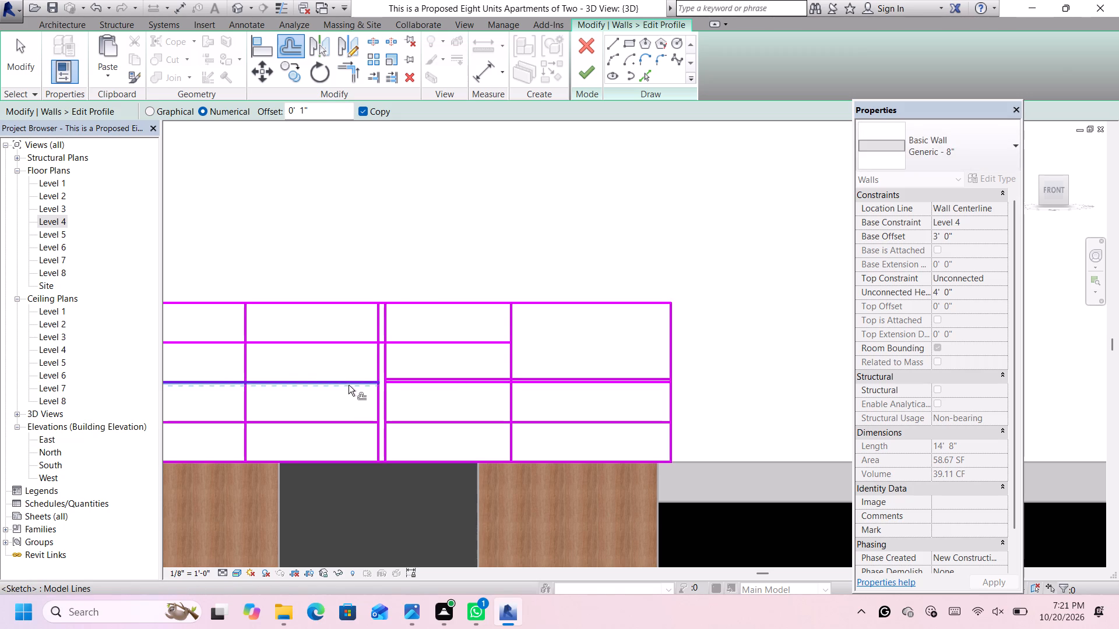
{"action": "left_click", "coordinate": [349, 378]}
{"action": "scroll", "coordinate": [442, 371], "scroll_direction": "up", "scroll_amount": 1}
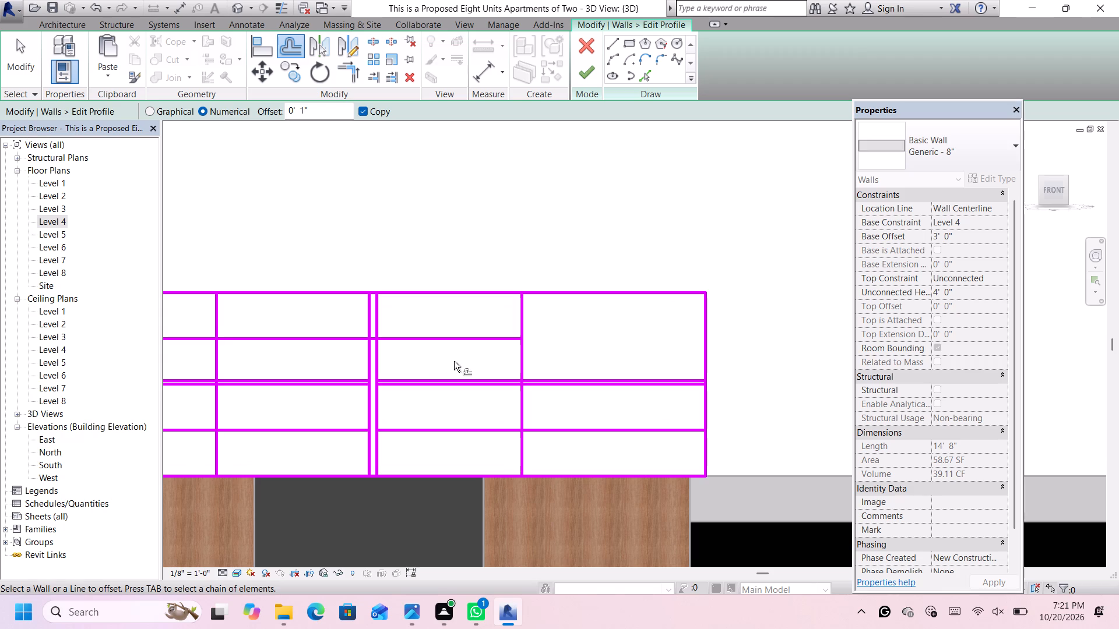
{"action": "left_click", "coordinate": [371, 361]}
{"action": "scroll", "coordinate": [389, 358], "scroll_direction": "up", "scroll_amount": 1}
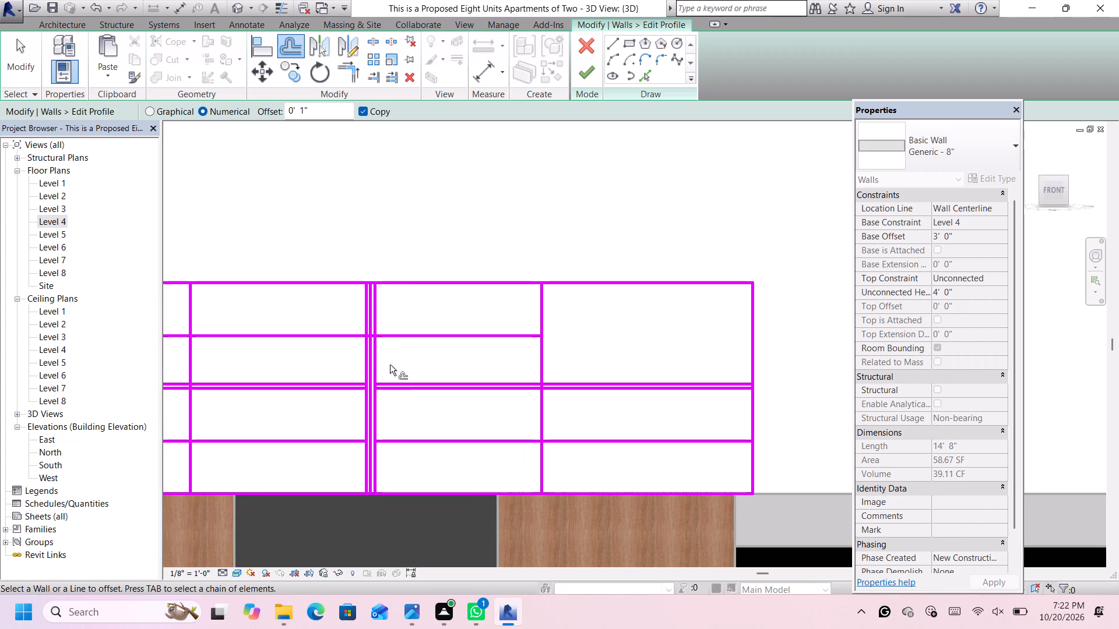
{"action": "scroll", "coordinate": [390, 363], "scroll_direction": "down", "scroll_amount": 2}
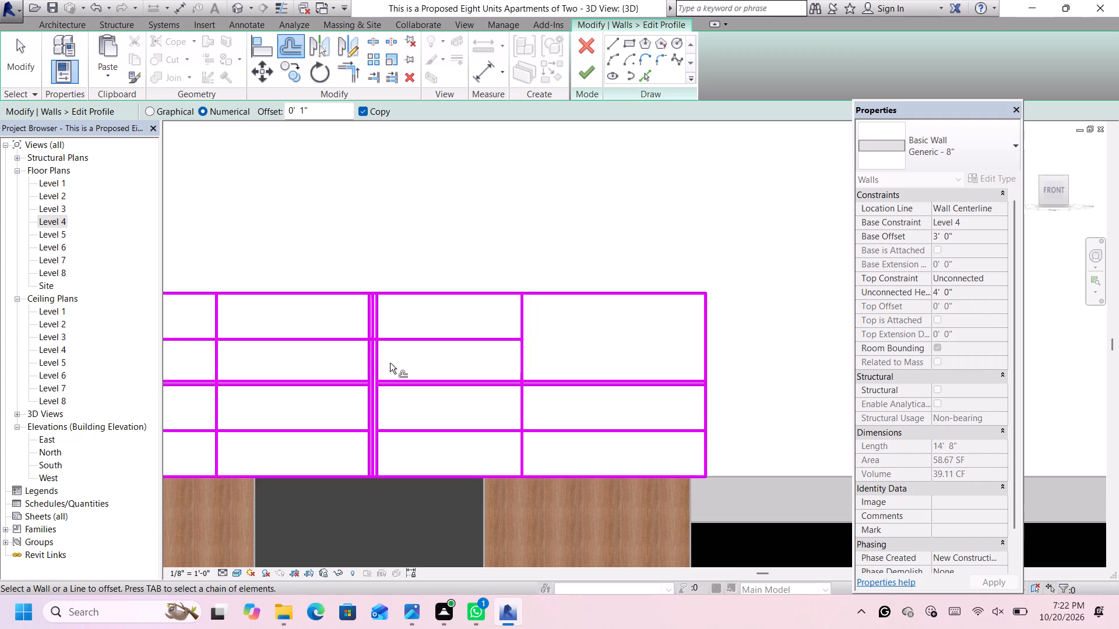
{"action": "key", "text": "Escape"}
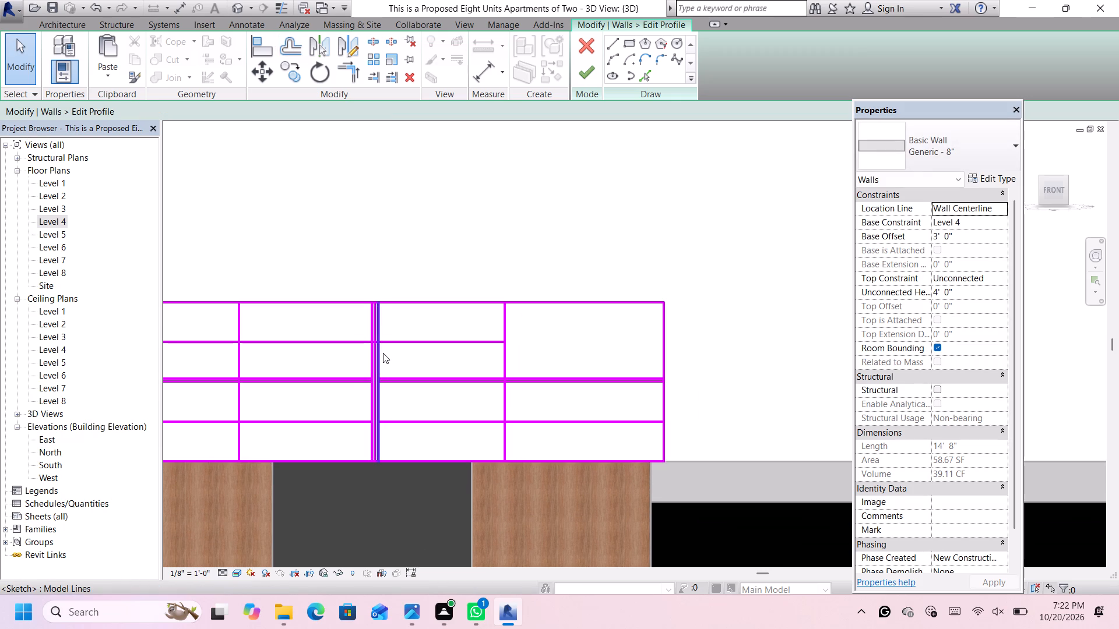
Delete the rightmost of the three central vertical sketch lines.
{"action": "left_click", "coordinate": [382, 353]}
{"action": "key", "text": "Delete"}
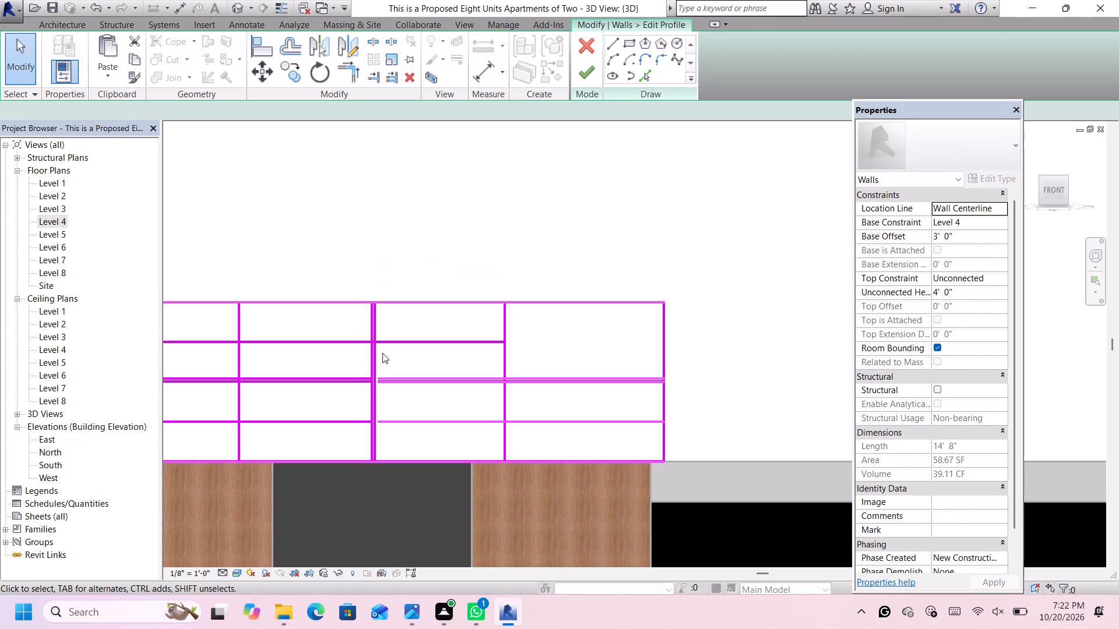
Sketch a 3'-3" by 0'-11" rectangle in the second-row bay just right of the central vertical lines, above the doubled middle lines.
{"action": "scroll", "coordinate": [430, 367], "scroll_direction": "up", "scroll_amount": 2}
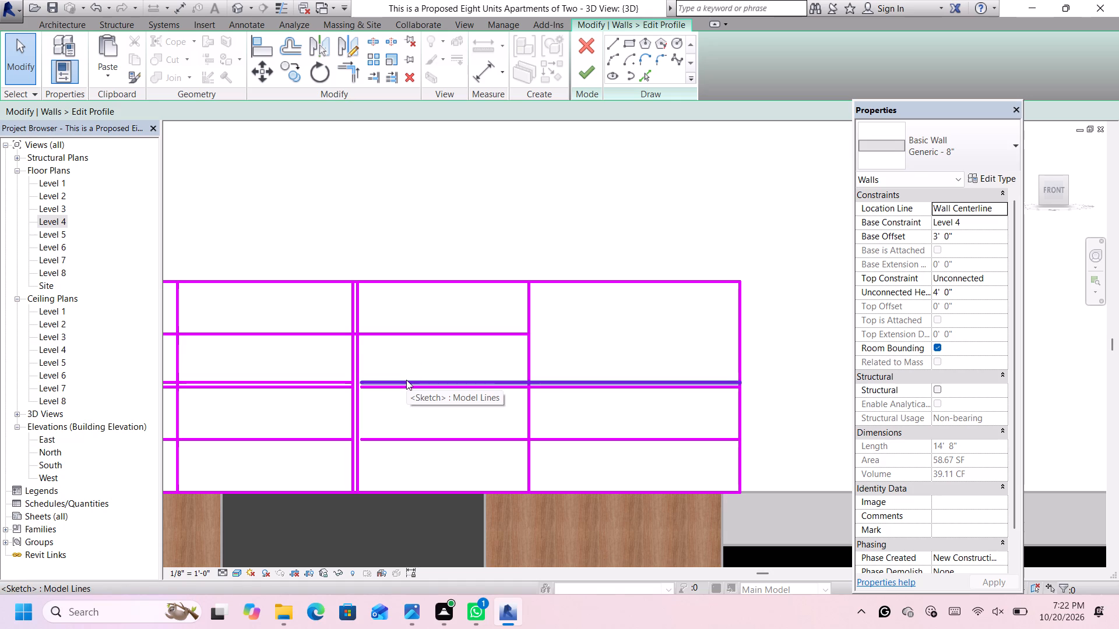
{"action": "scroll", "coordinate": [406, 380], "scroll_direction": "up", "scroll_amount": 1}
{"action": "scroll", "coordinate": [406, 380], "scroll_direction": "down", "scroll_amount": 2}
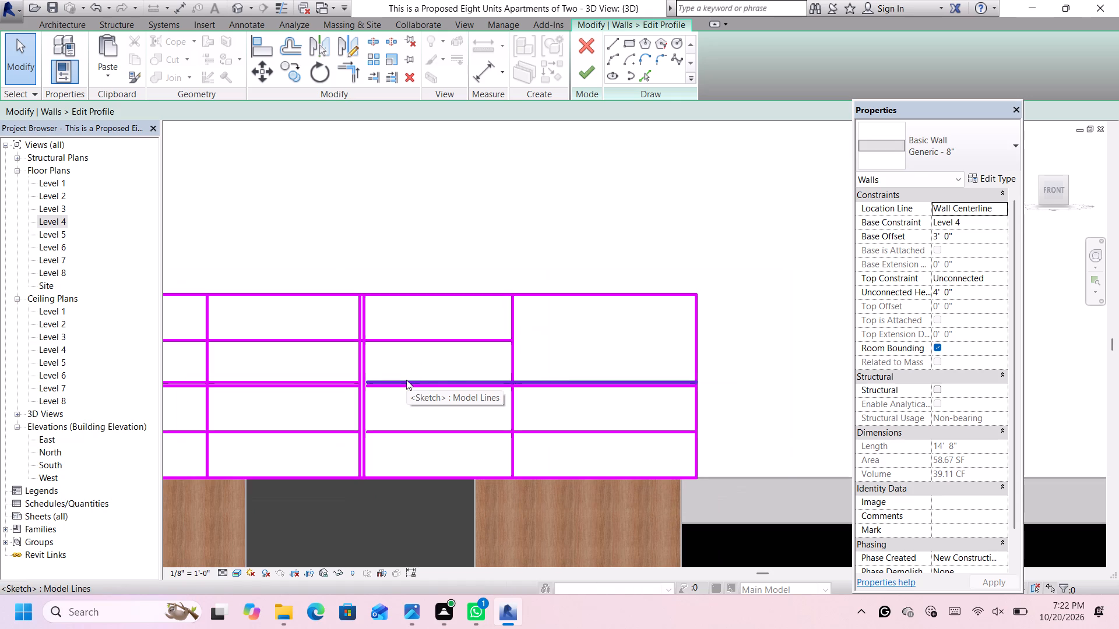
{"action": "scroll", "coordinate": [406, 380], "scroll_direction": "up", "scroll_amount": 1}
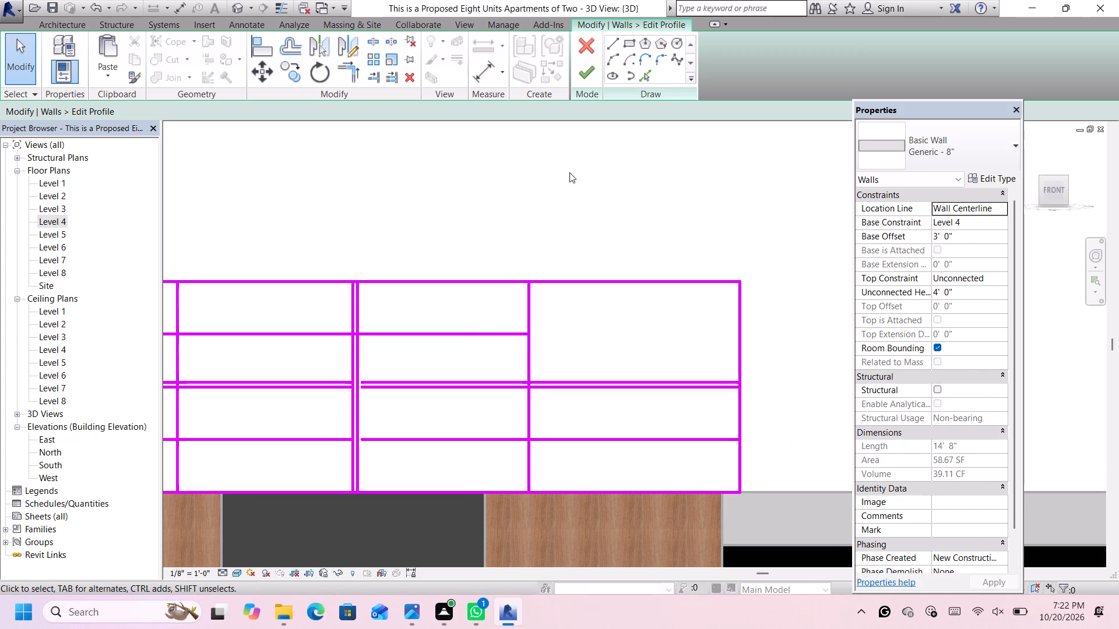
{"action": "left_click", "coordinate": [631, 41]}
{"action": "scroll", "coordinate": [383, 361], "scroll_direction": "up", "scroll_amount": 4}
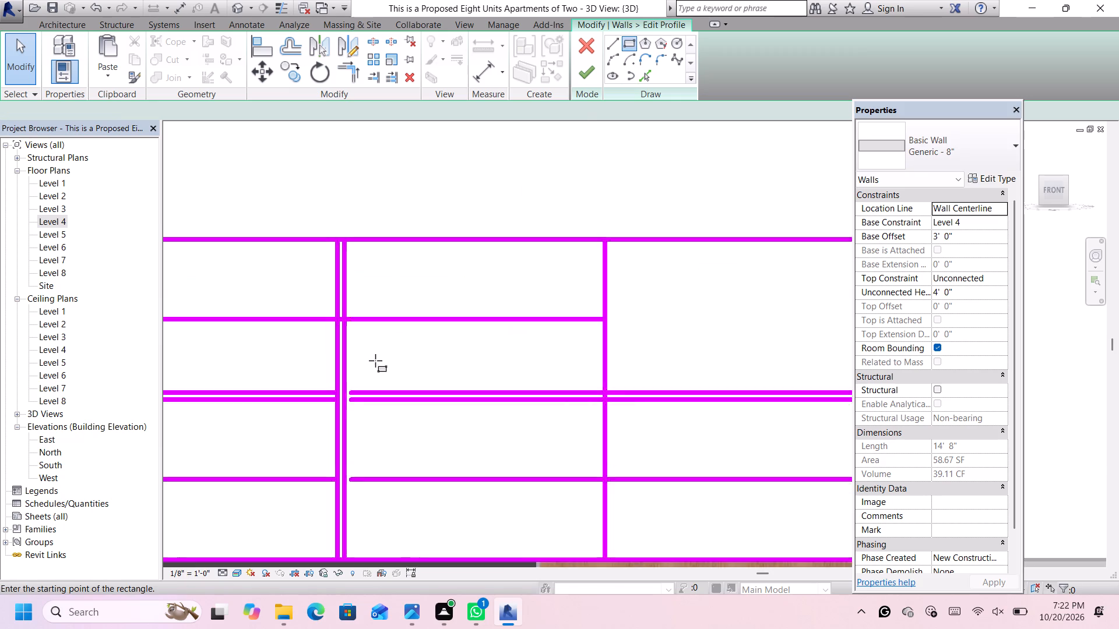
{"action": "scroll", "coordinate": [375, 361], "scroll_direction": "up", "scroll_amount": 1}
{"action": "left_click", "coordinate": [333, 304]}
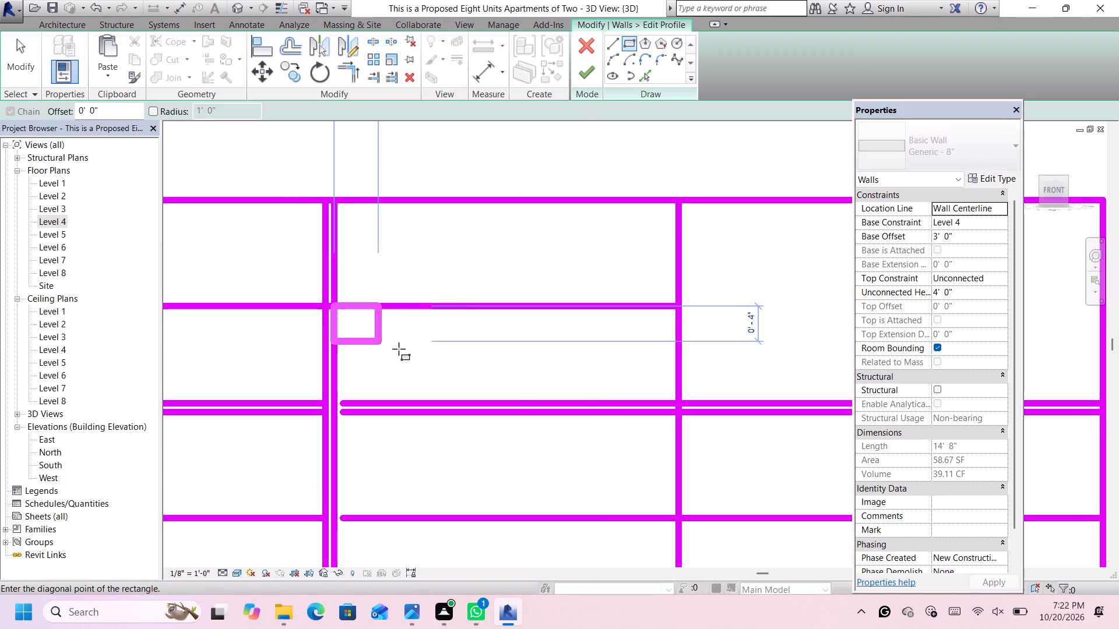
{"action": "left_click", "coordinate": [678, 400]}
{"action": "scroll", "coordinate": [674, 401], "scroll_direction": "down", "scroll_amount": 6}
{"action": "scroll", "coordinate": [493, 414], "scroll_direction": "up", "scroll_amount": 6}
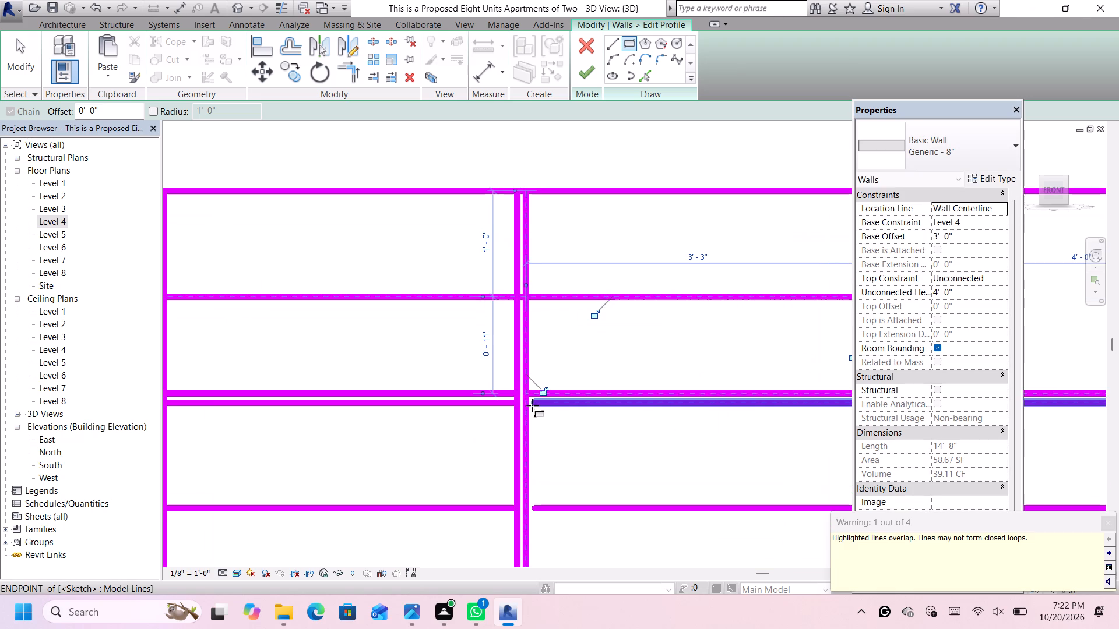
{"action": "left_click", "coordinate": [1104, 524]}
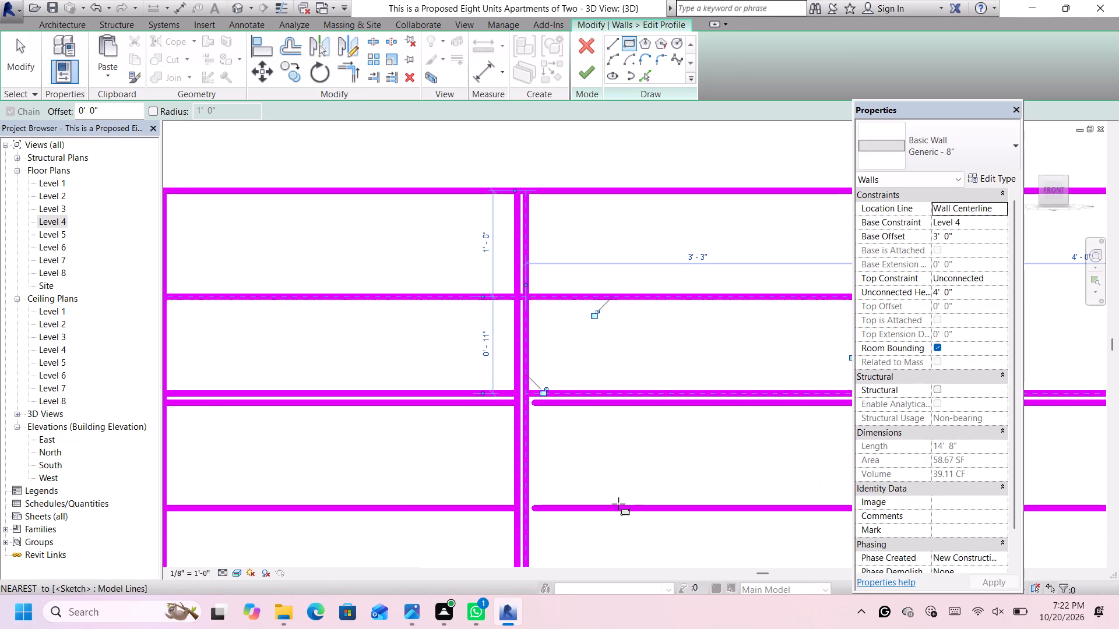
Sketch a 3'-3" by 1'-0" rectangle in the third-row bay just right of the central vertical lines, below the doubled middle lines.
{"action": "scroll", "coordinate": [544, 440], "scroll_direction": "down", "scroll_amount": 5}
{"action": "scroll", "coordinate": [537, 424], "scroll_direction": "up", "scroll_amount": 6}
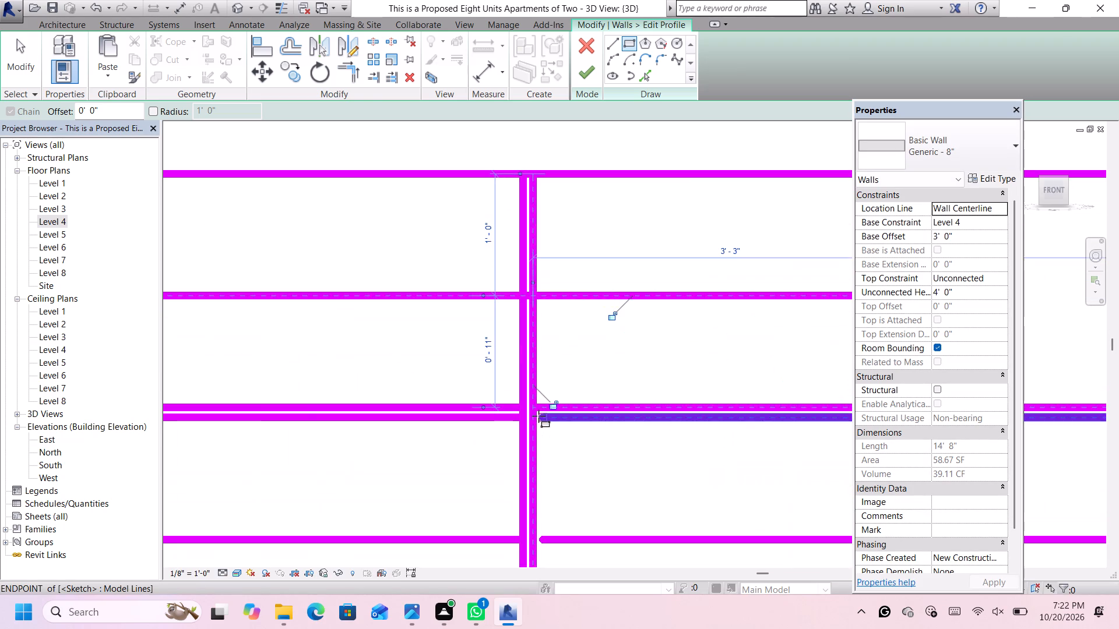
{"action": "scroll", "coordinate": [537, 416], "scroll_direction": "up", "scroll_amount": 4}
{"action": "scroll", "coordinate": [537, 416], "scroll_direction": "down", "scroll_amount": 12}
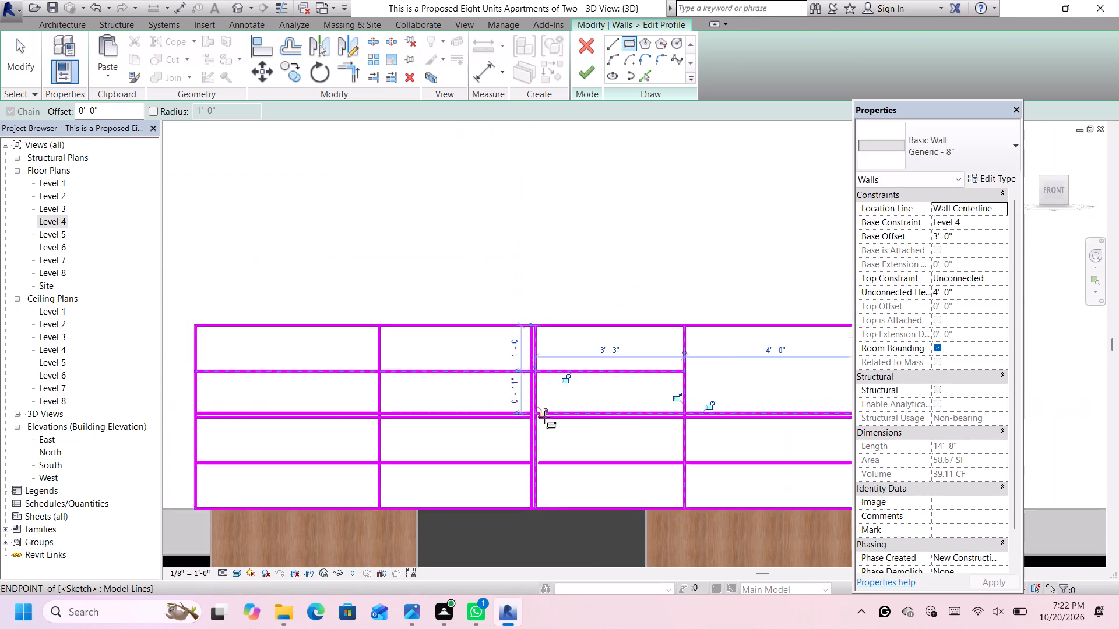
{"action": "scroll", "coordinate": [709, 423], "scroll_direction": "up", "scroll_amount": 4}
{"action": "scroll", "coordinate": [627, 408], "scroll_direction": "up", "scroll_amount": 5}
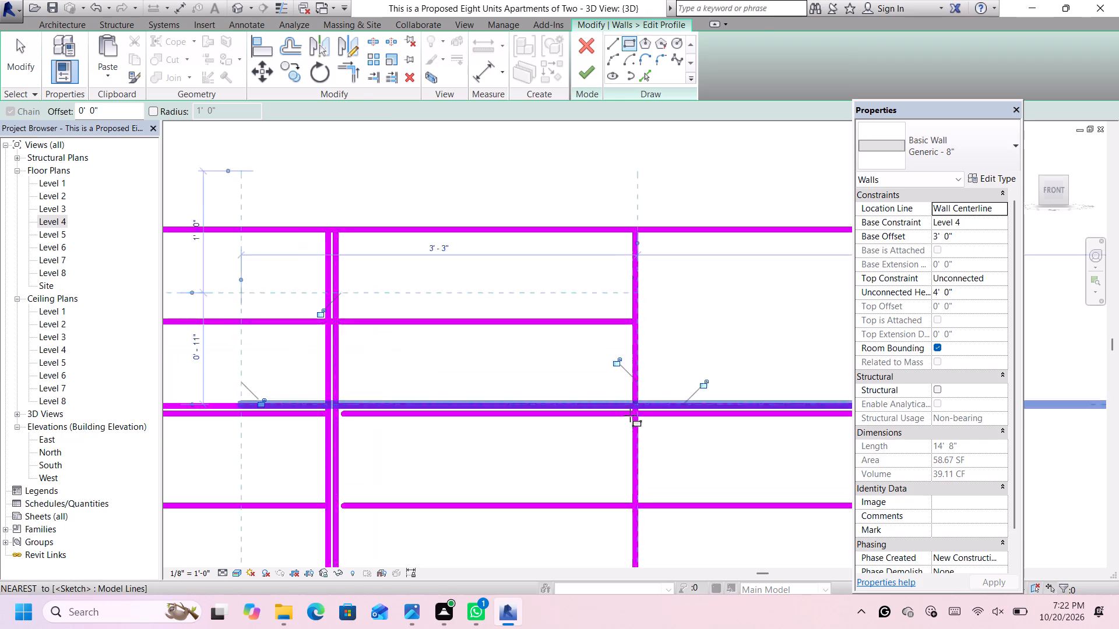
{"action": "left_click", "coordinate": [636, 416]}
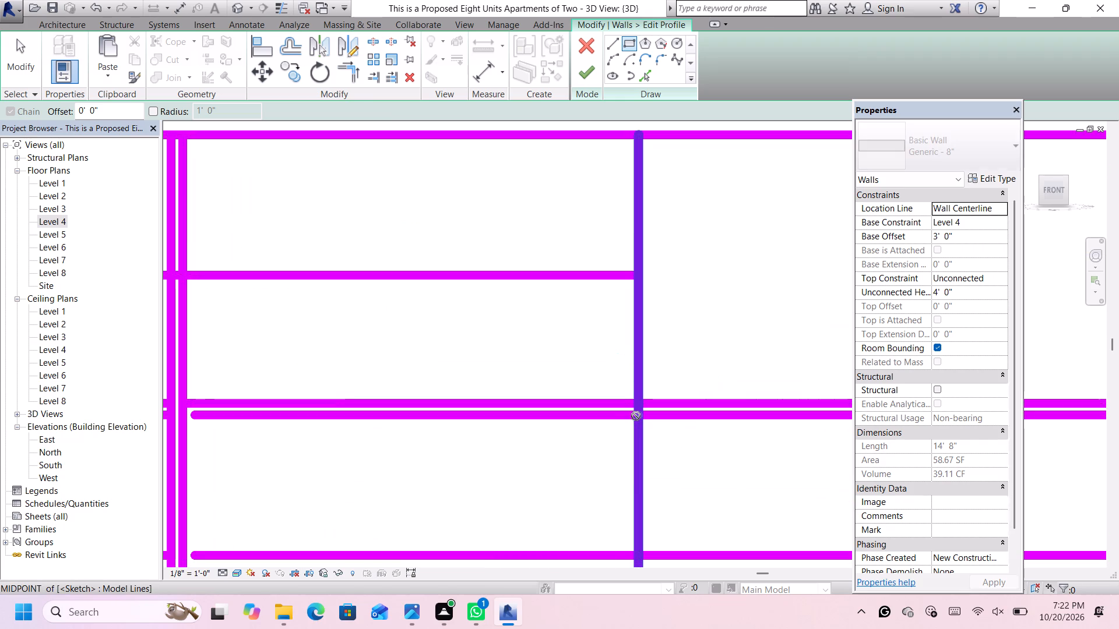
{"action": "scroll", "coordinate": [636, 416], "scroll_direction": "down", "scroll_amount": 7}
{"action": "scroll", "coordinate": [524, 458], "scroll_direction": "up", "scroll_amount": 4}
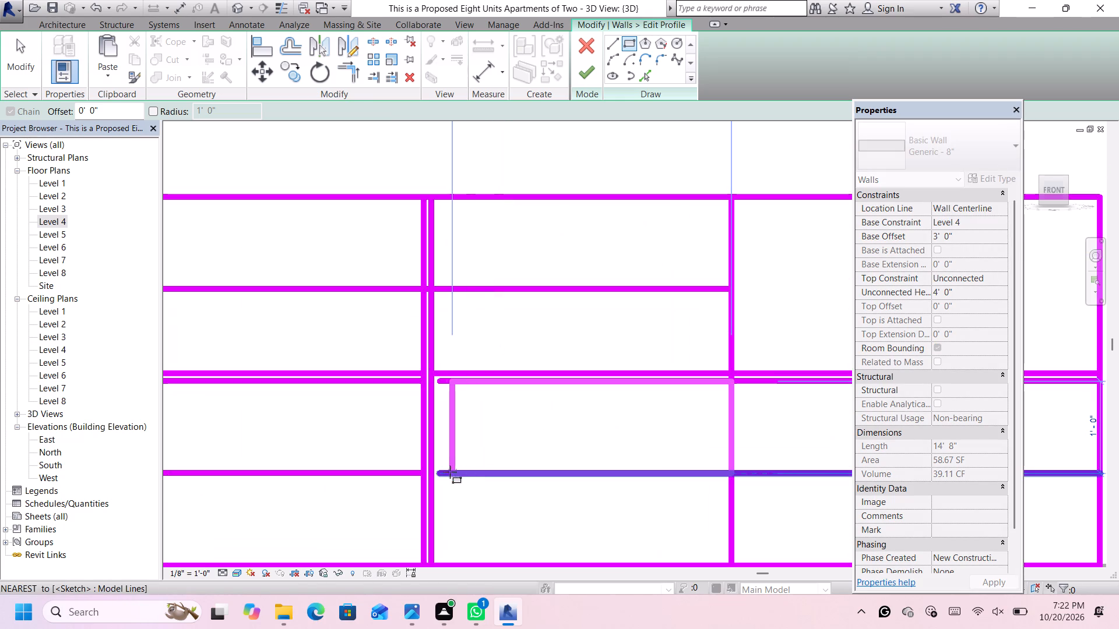
{"action": "scroll", "coordinate": [433, 471], "scroll_direction": "up", "scroll_amount": 1}
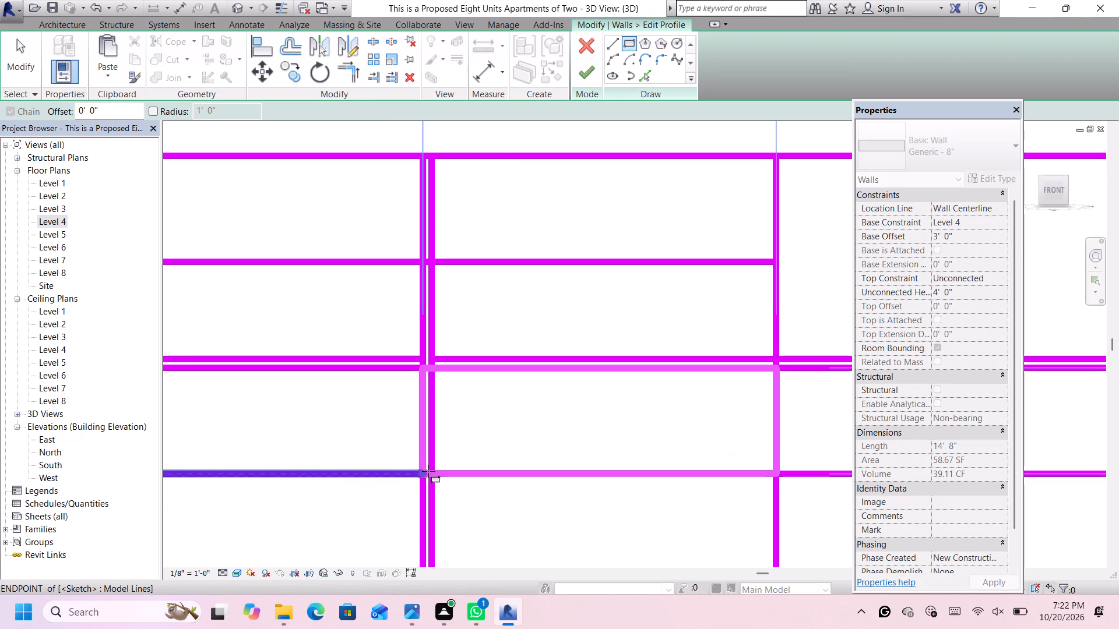
{"action": "left_click", "coordinate": [431, 471]}
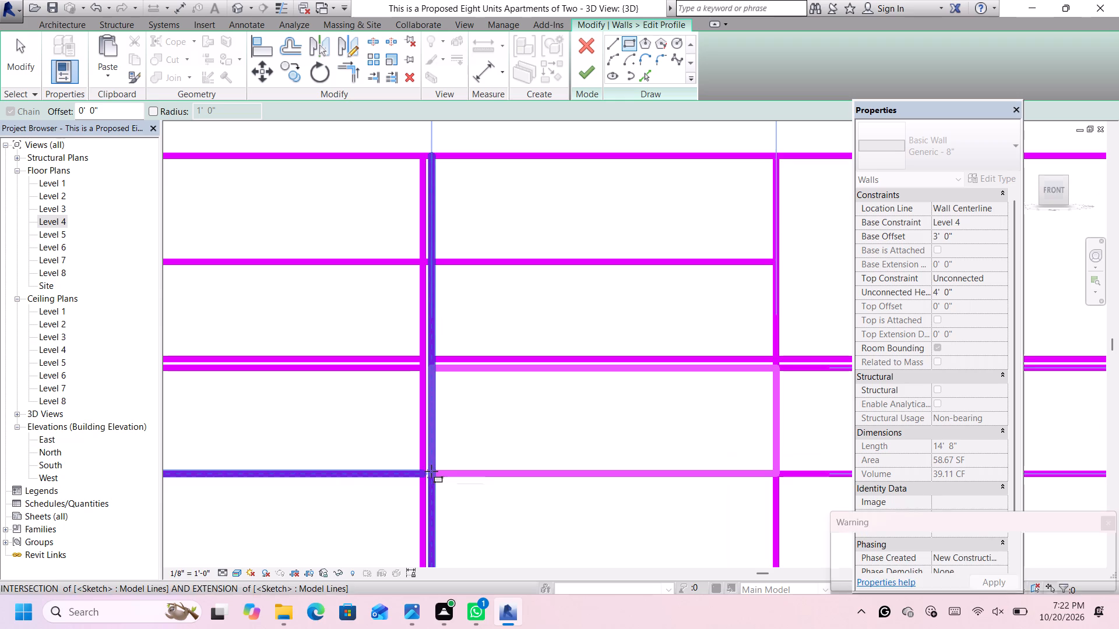
{"action": "scroll", "coordinate": [455, 453], "scroll_direction": "down", "scroll_amount": 6}
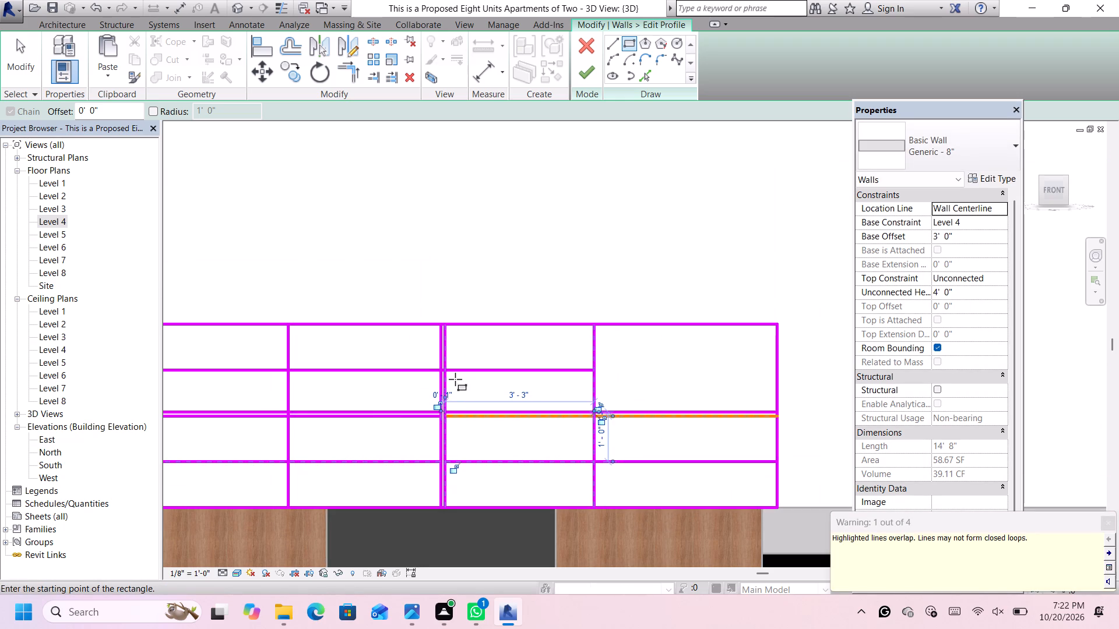
Delete the right half's full-height divider, doubled middle lines and lower horizontal line, plus the right central vertical line.
{"action": "key", "text": "Escape"}
{"action": "key", "text": "Escape"}
{"action": "left_click_drag", "start_coordinate": [601, 349], "coordinate": [584, 349]}
{"action": "left_click", "coordinate": [596, 347]}
{"action": "key", "text": "Delete"}
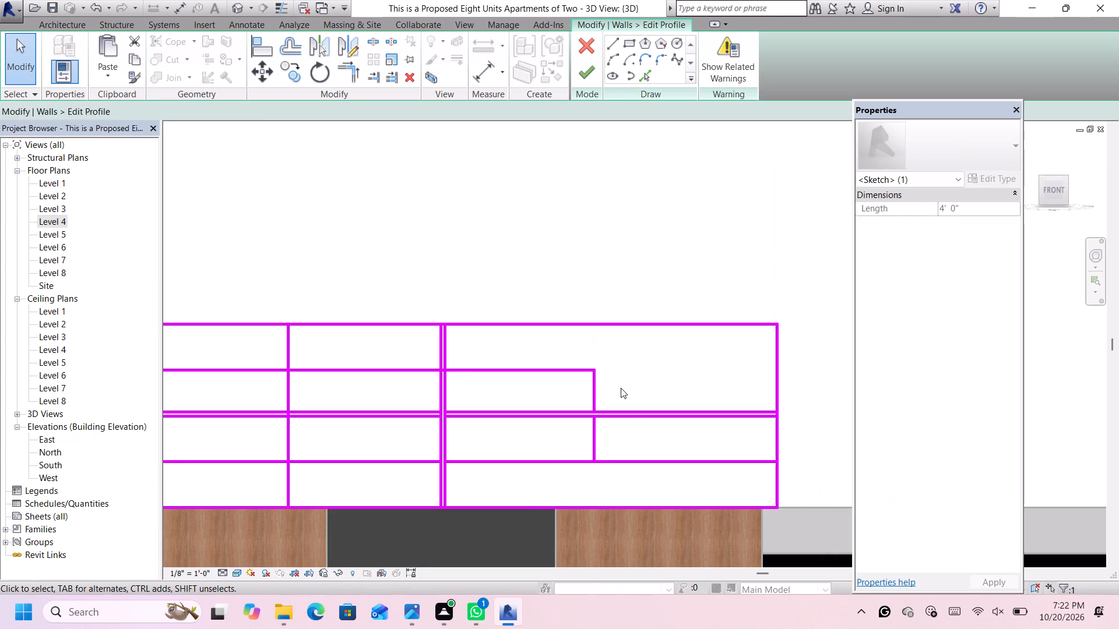
{"action": "left_click", "coordinate": [630, 407]}
{"action": "key", "text": "Delete"}
{"action": "left_click", "coordinate": [636, 416]}
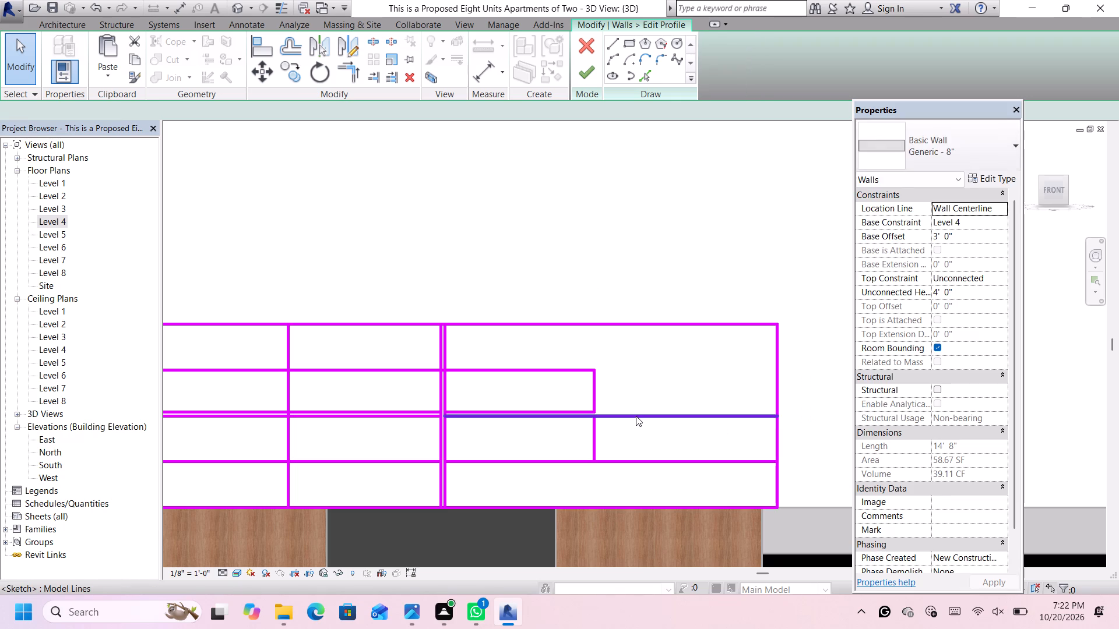
{"action": "key", "text": "Delete"}
{"action": "left_click", "coordinate": [633, 457]}
{"action": "key", "text": "Delete"}
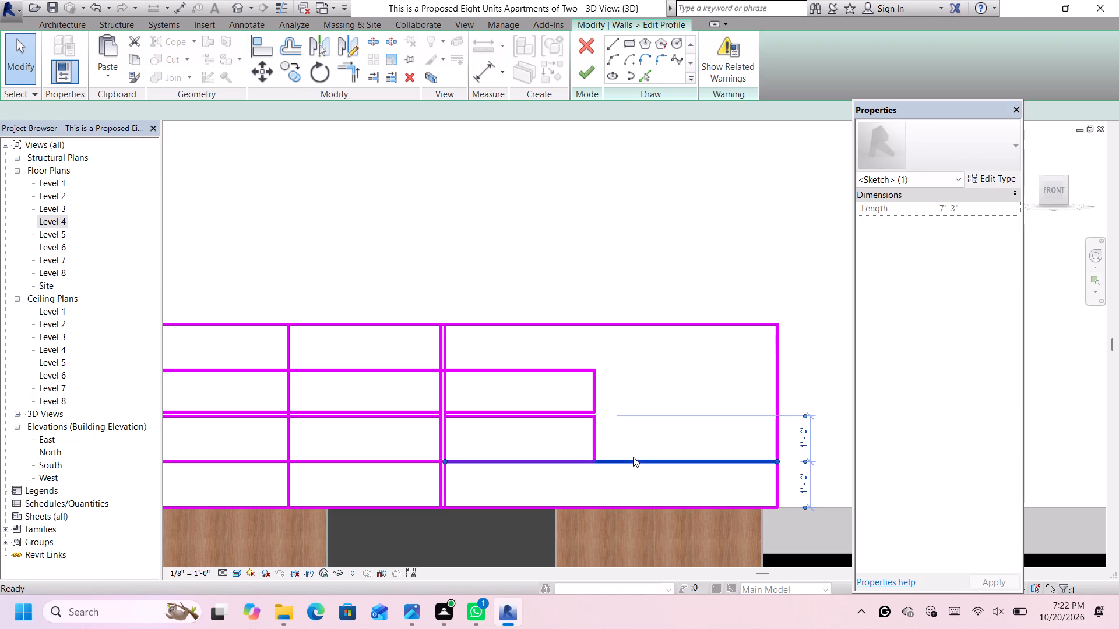
{"action": "left_click", "coordinate": [446, 352]}
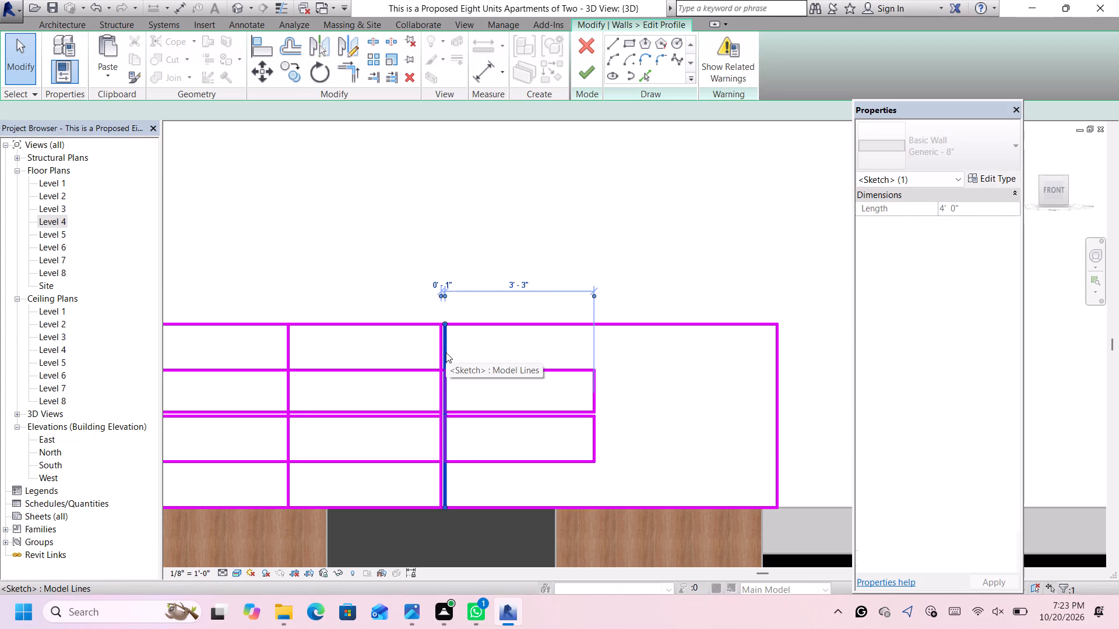
{"action": "key", "text": "Delete"}
Sketch a 3'-4" by 0'-11" rectangle in the second-row bay just left of the remaining central vertical line, above the doubled middle lines.
{"action": "scroll", "coordinate": [430, 422], "scroll_direction": "up", "scroll_amount": 4}
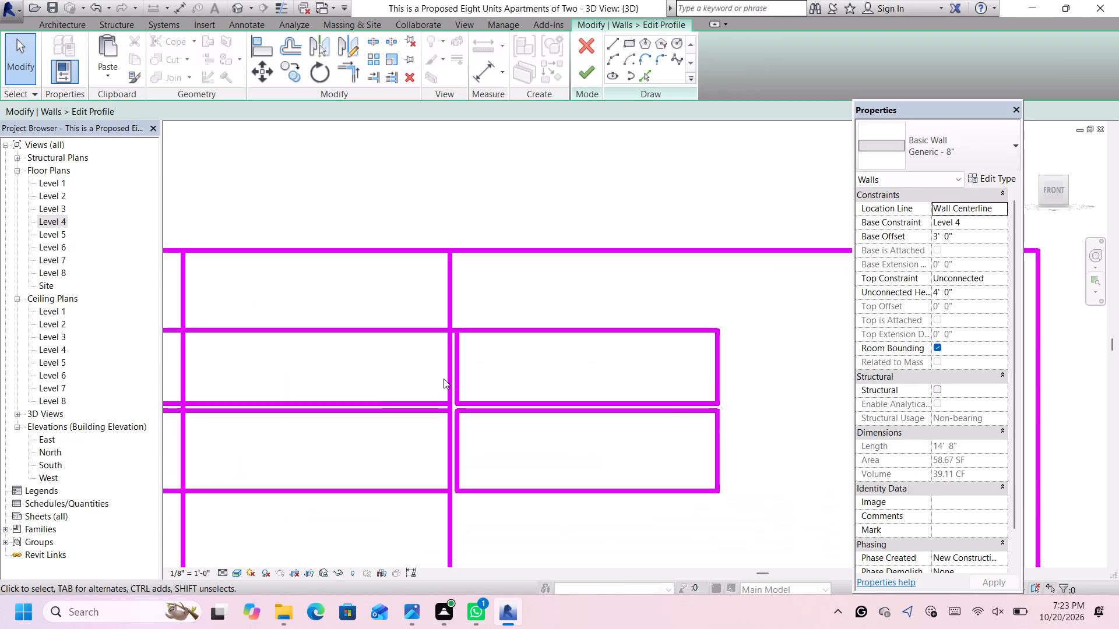
{"action": "scroll", "coordinate": [444, 379], "scroll_direction": "down", "scroll_amount": 4}
{"action": "scroll", "coordinate": [337, 343], "scroll_direction": "up", "scroll_amount": 2}
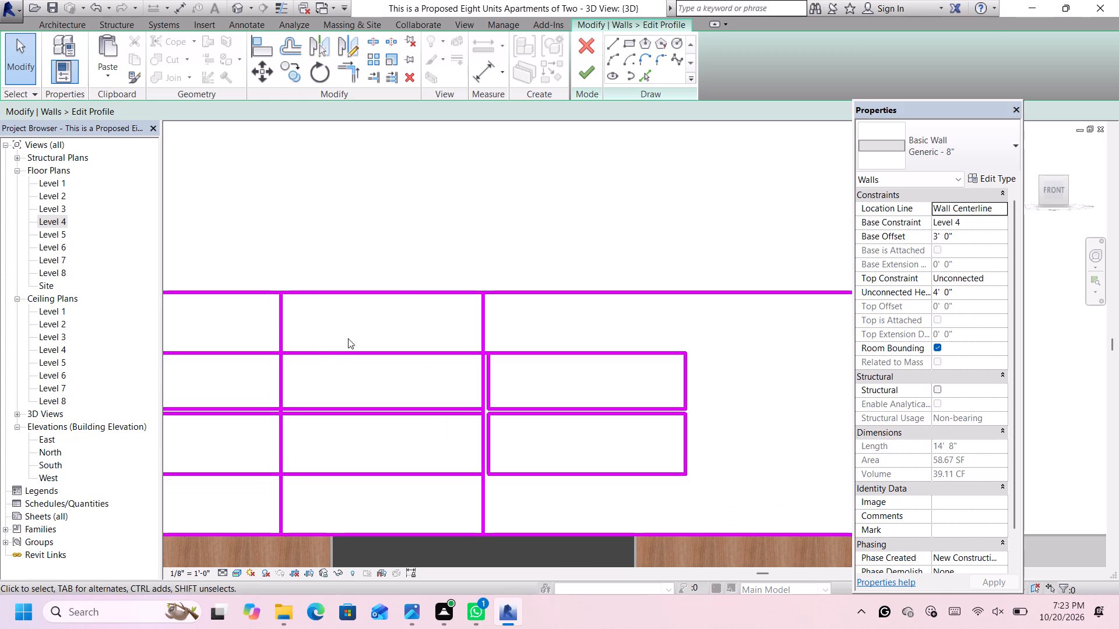
{"action": "left_click", "coordinate": [631, 38]}
{"action": "scroll", "coordinate": [484, 379], "scroll_direction": "up", "scroll_amount": 2}
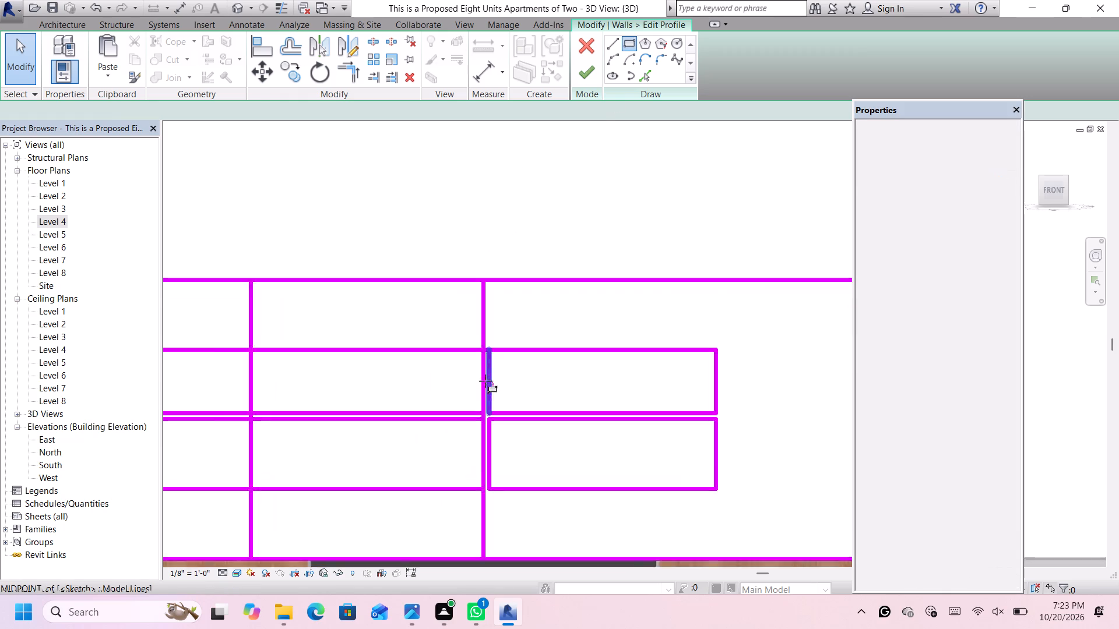
{"action": "scroll", "coordinate": [485, 381], "scroll_direction": "up", "scroll_amount": 3}
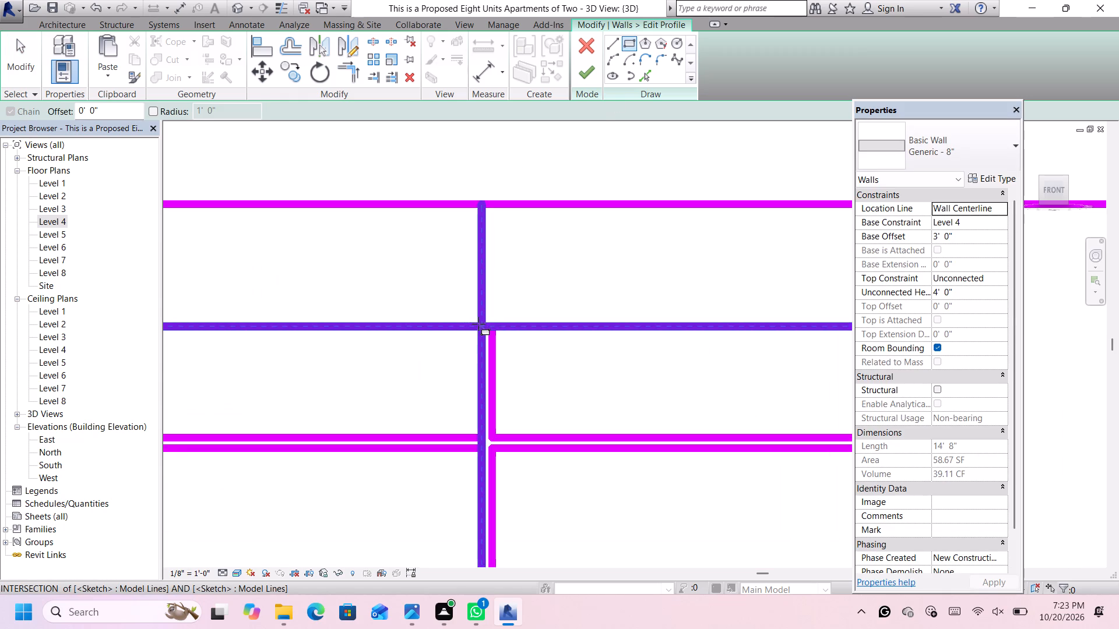
{"action": "left_click", "coordinate": [481, 326]}
{"action": "scroll", "coordinate": [480, 325], "scroll_direction": "down", "scroll_amount": 6}
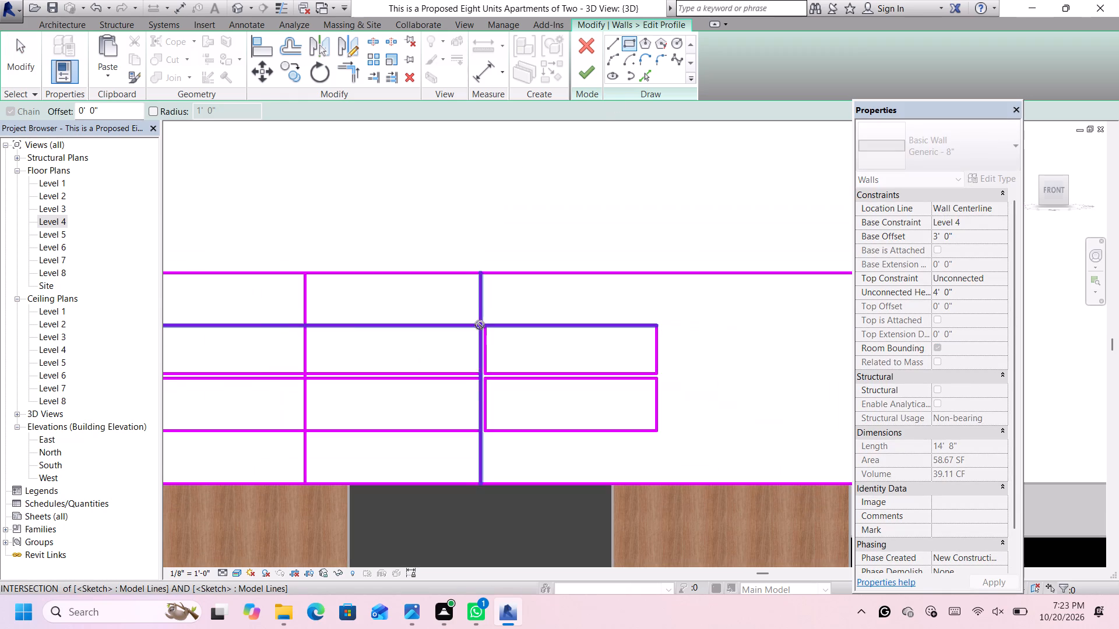
{"action": "scroll", "coordinate": [329, 374], "scroll_direction": "up", "scroll_amount": 3}
{"action": "left_click", "coordinate": [295, 372]}
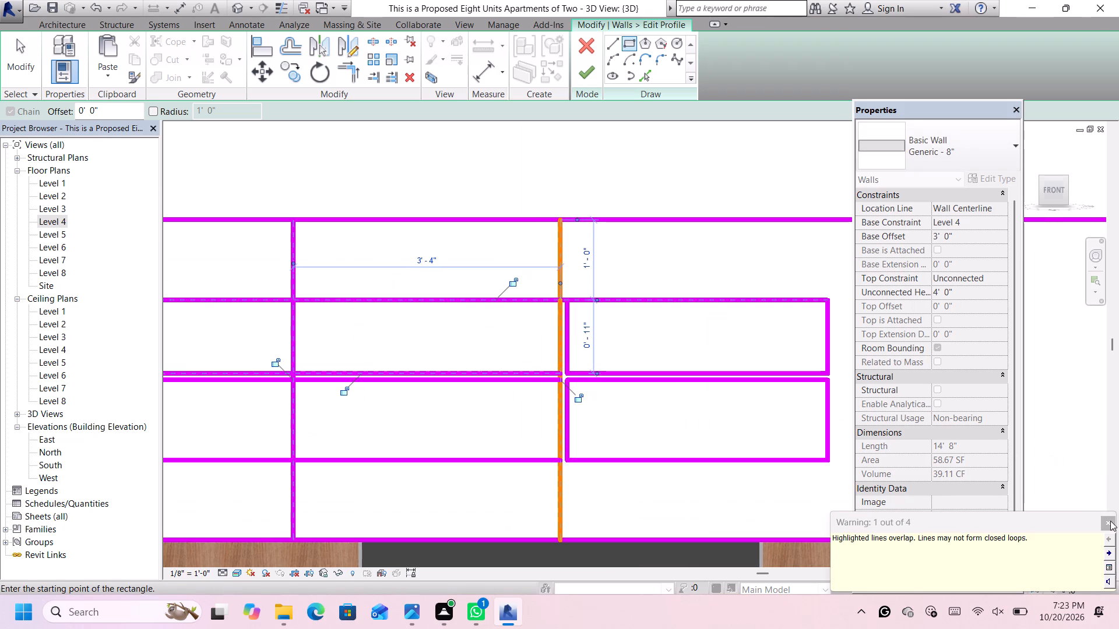
{"action": "left_click", "coordinate": [1114, 524]}
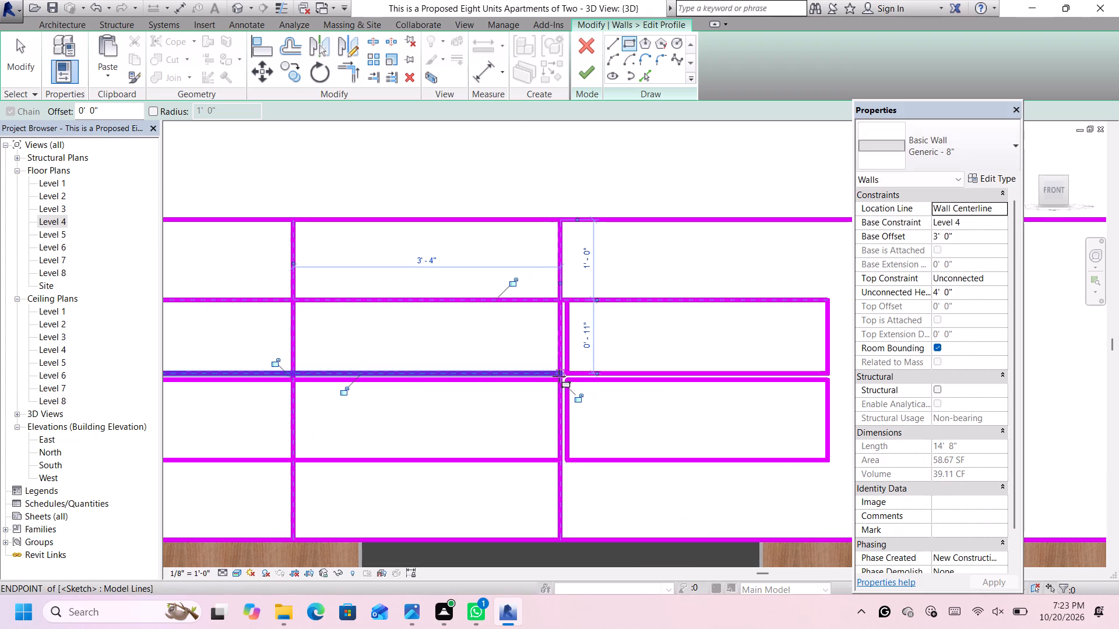
Sketch a rectangle about 3'-3 1/2" by 1'-0" in the third-row bay left of the central vertical line, below the doubled middle lines.
{"action": "scroll", "coordinate": [558, 379], "scroll_direction": "up", "scroll_amount": 6}
{"action": "left_click", "coordinate": [558, 380]}
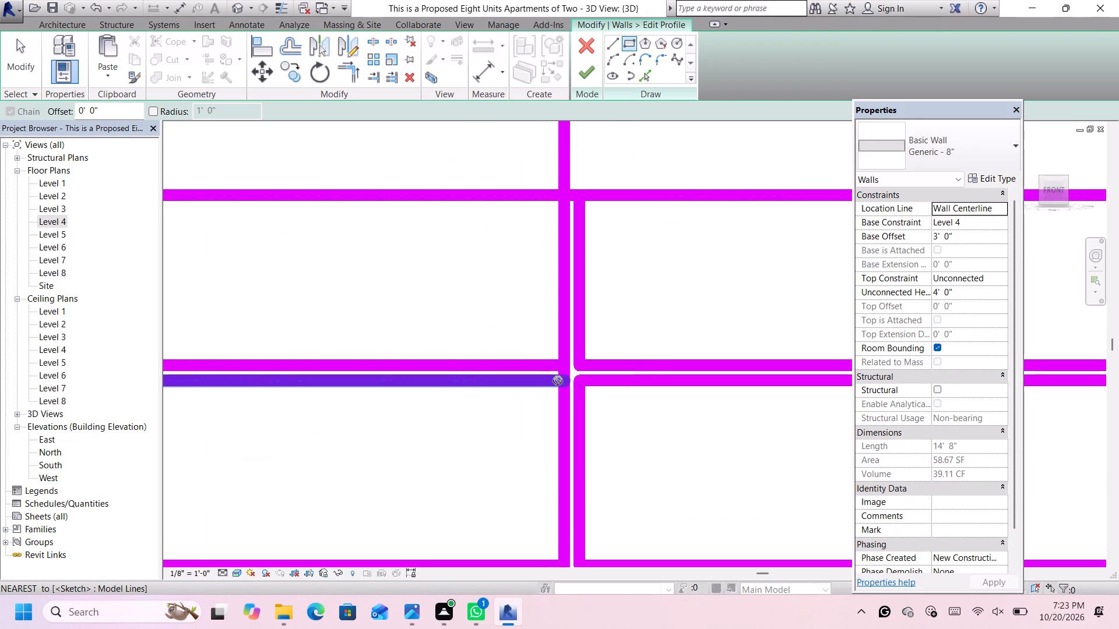
{"action": "scroll", "coordinate": [521, 404], "scroll_direction": "down", "scroll_amount": 6}
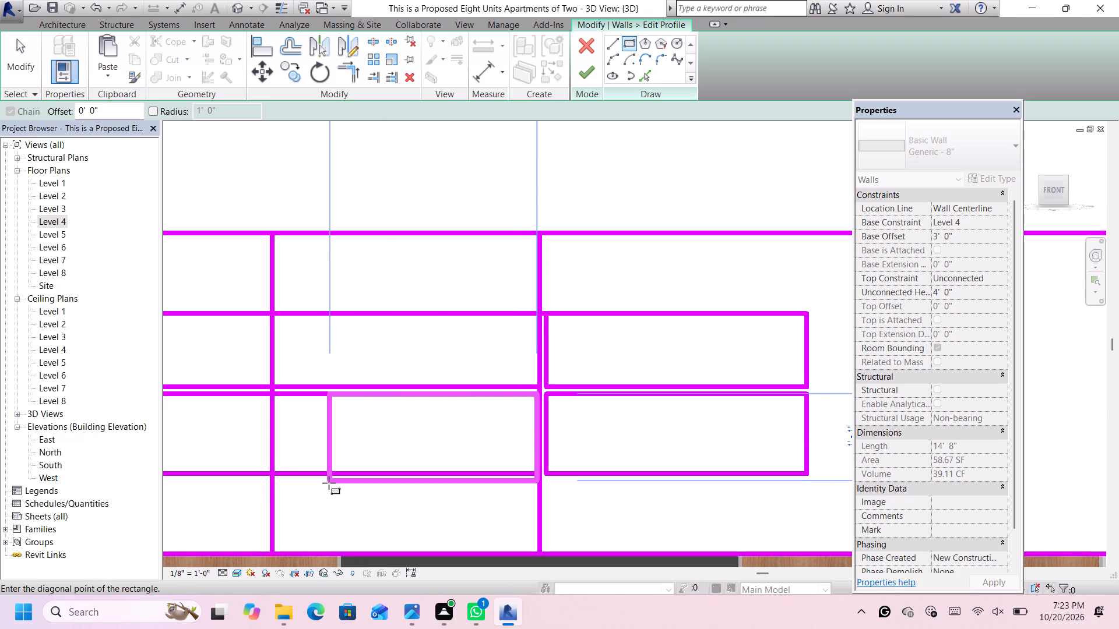
{"action": "left_click", "coordinate": [269, 471]}
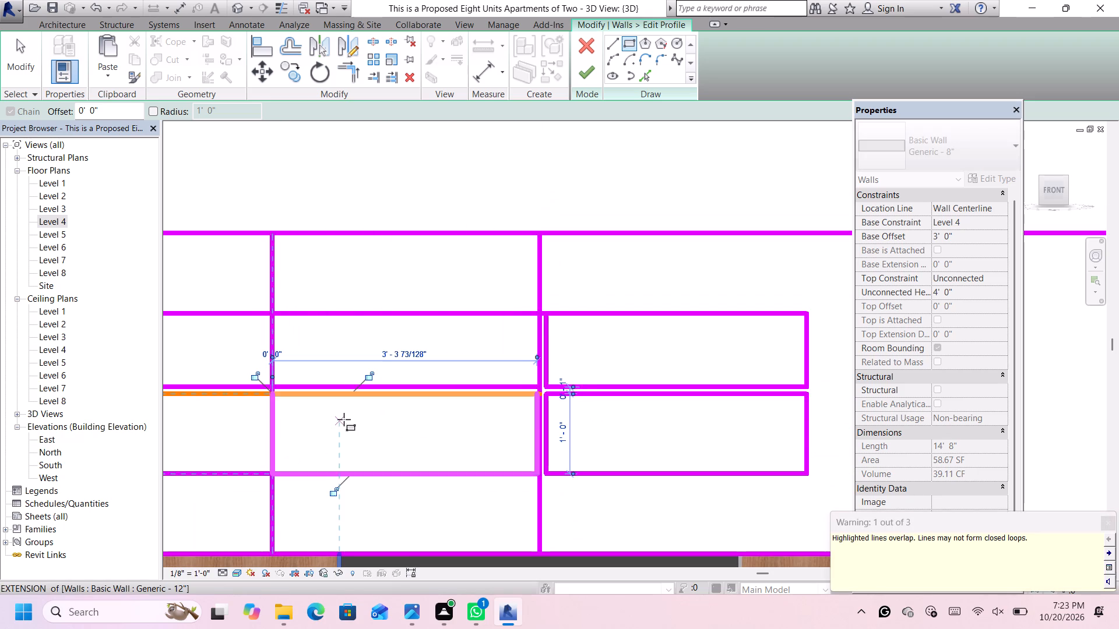
{"action": "key", "text": "Escape"}
{"action": "key", "text": "Escape"}
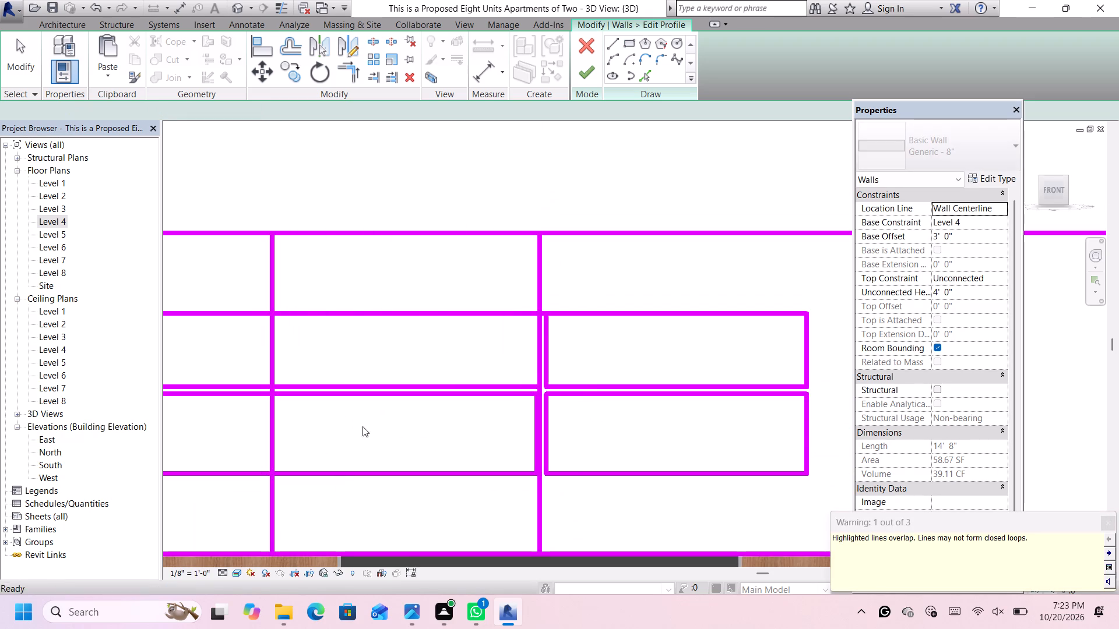
Delete the remaining central vertical line, the vertical divider left of it and the four horizontal grid lines, keeping only the four panel rectangles inside the outline.
{"action": "left_click", "coordinate": [541, 276]}
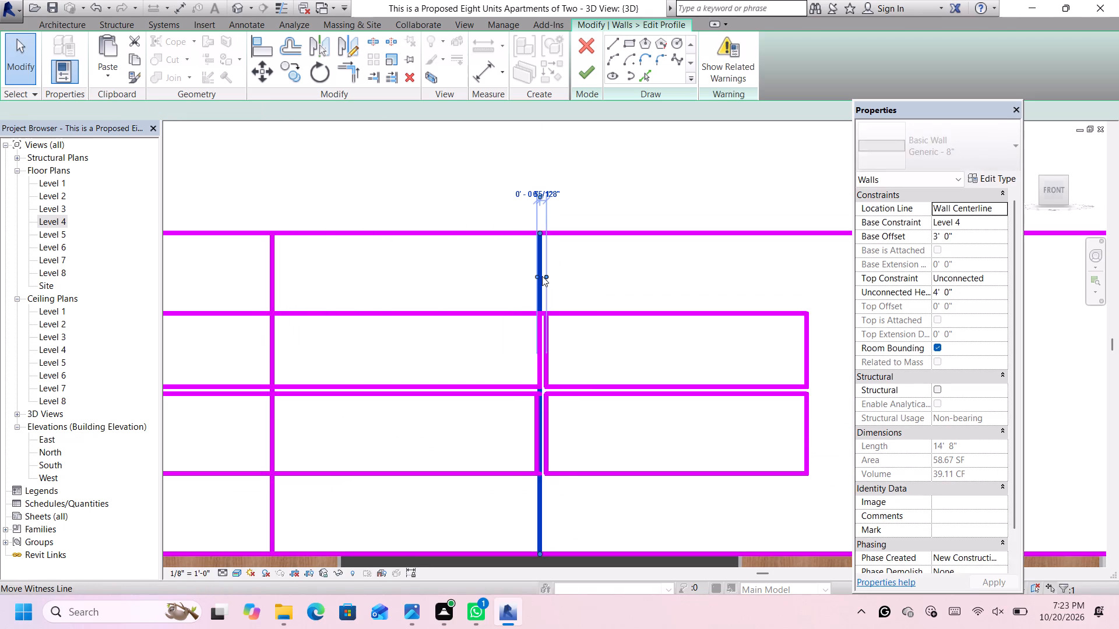
{"action": "key", "text": "Delete"}
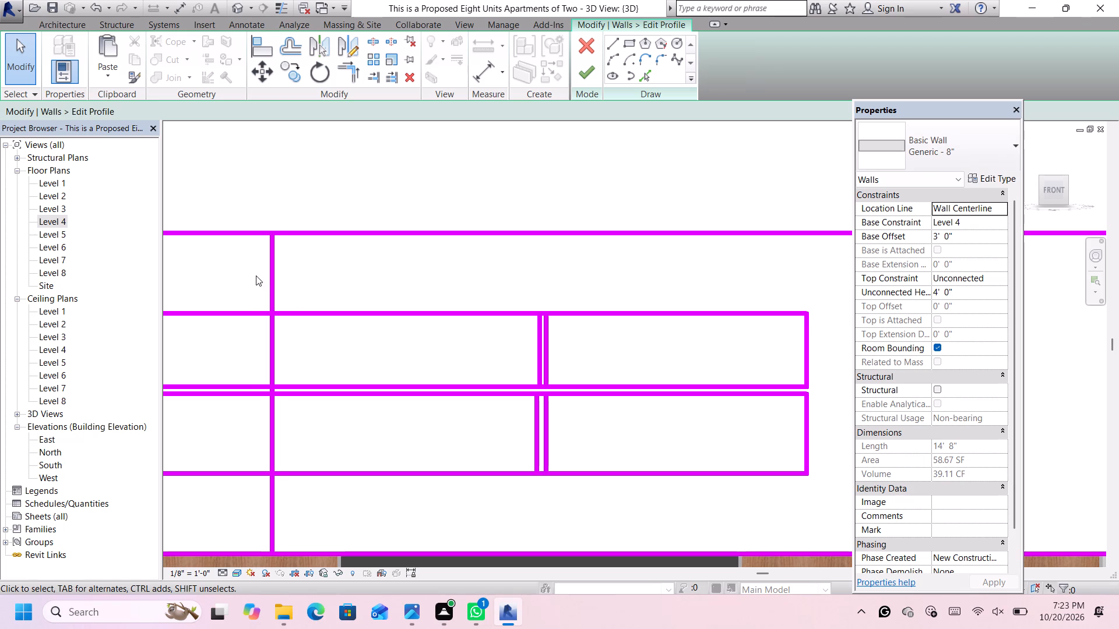
{"action": "left_click", "coordinate": [276, 282]}
{"action": "key", "text": "Delete"}
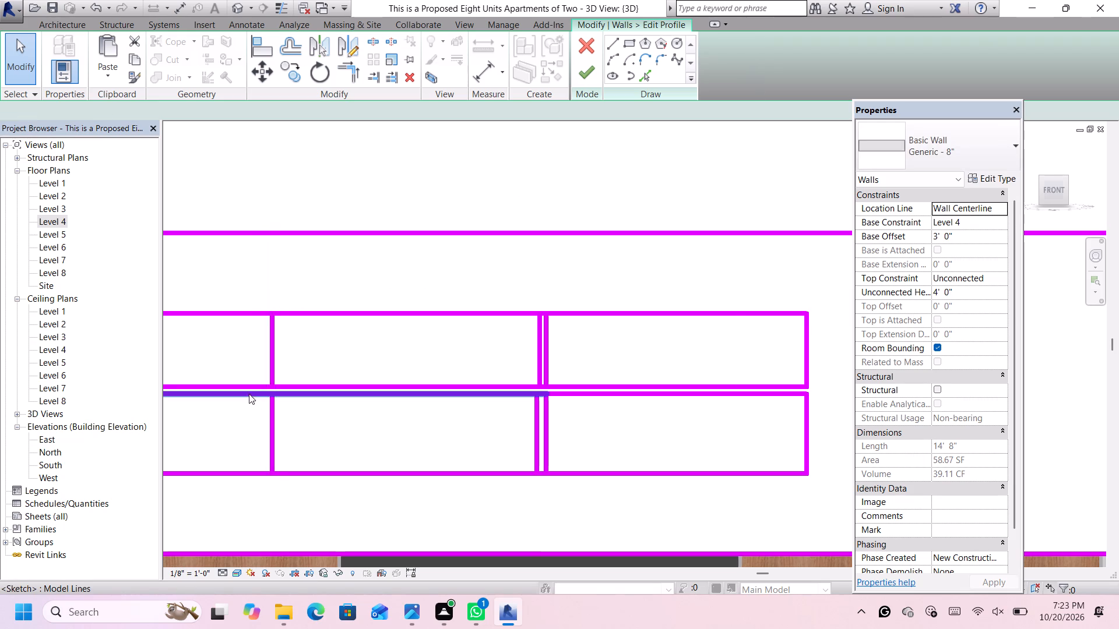
{"action": "left_click", "coordinate": [248, 393]}
{"action": "key", "text": "Delete"}
{"action": "left_click", "coordinate": [248, 394]}
{"action": "key", "text": "Delete"}
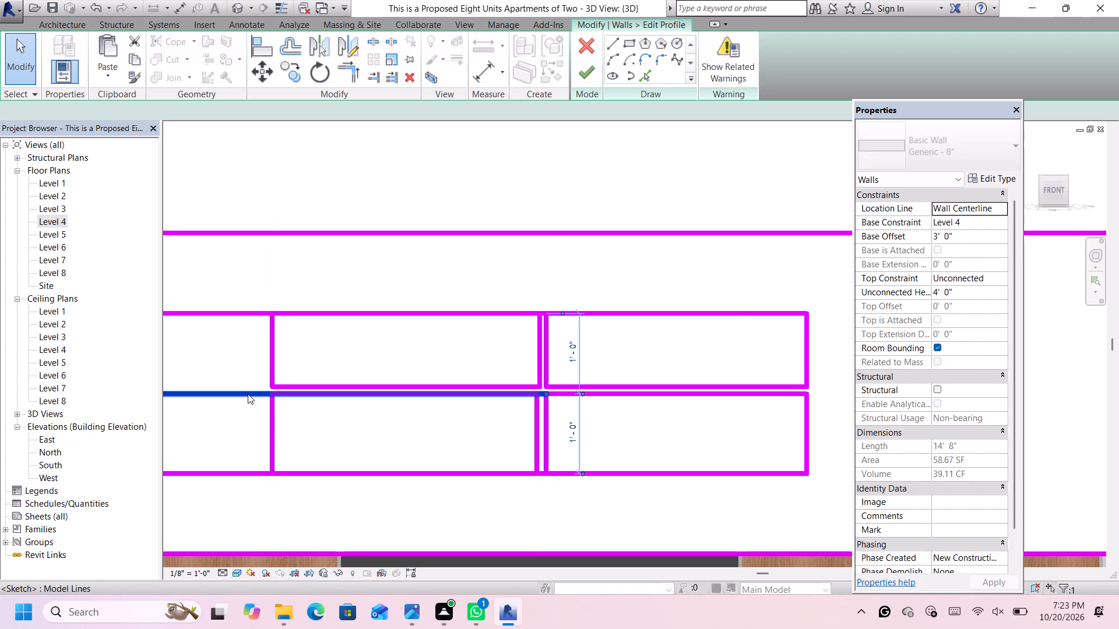
{"action": "left_click", "coordinate": [241, 312]}
{"action": "key", "text": "Delete"}
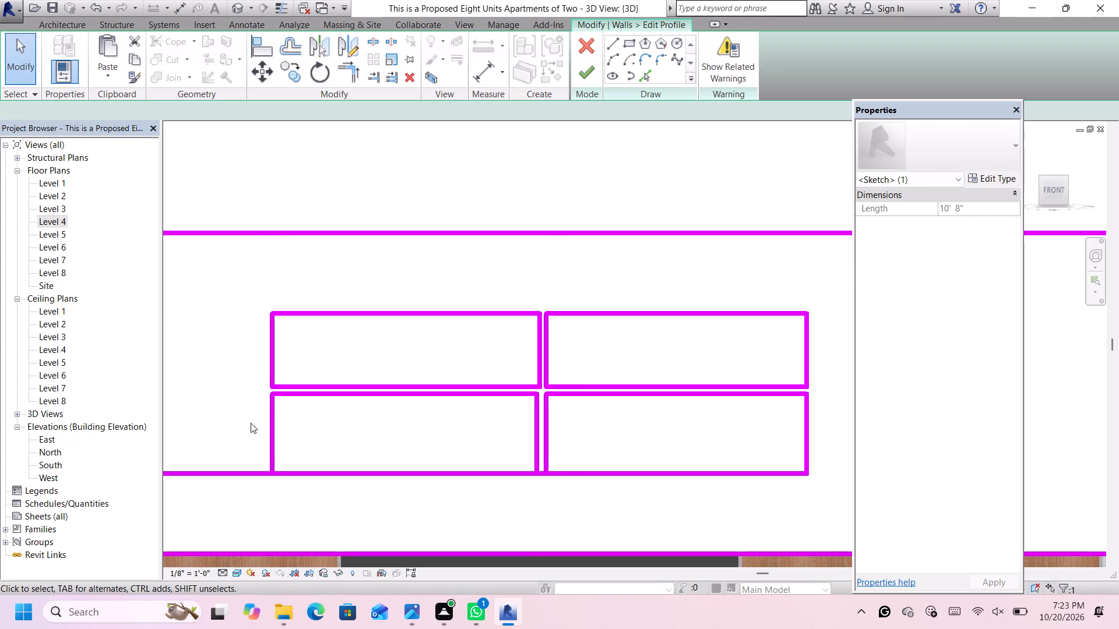
{"action": "left_click", "coordinate": [244, 472]}
{"action": "key", "text": "Delete"}
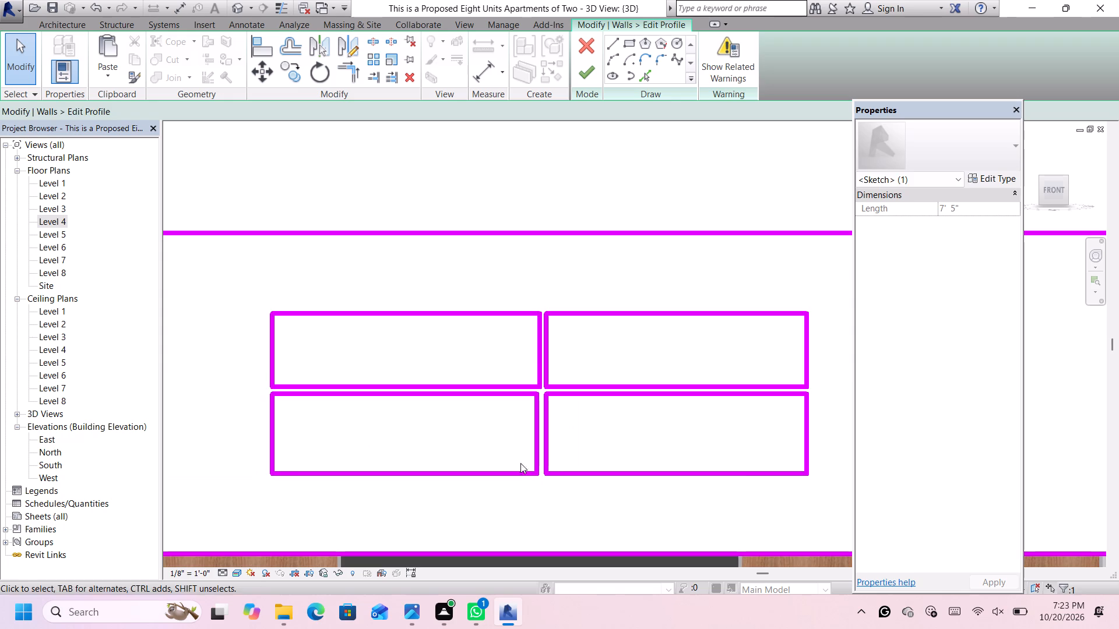
Nudge the lower-left panel's inner vertical edge toward the central gap to line it up with the upper-left panel's inner edge.
{"action": "scroll", "coordinate": [534, 455], "scroll_direction": "up", "scroll_amount": 4}
{"action": "scroll", "coordinate": [537, 434], "scroll_direction": "down", "scroll_amount": 1}
{"action": "scroll", "coordinate": [537, 433], "scroll_direction": "up", "scroll_amount": 1}
{"action": "left_click", "coordinate": [526, 422]}
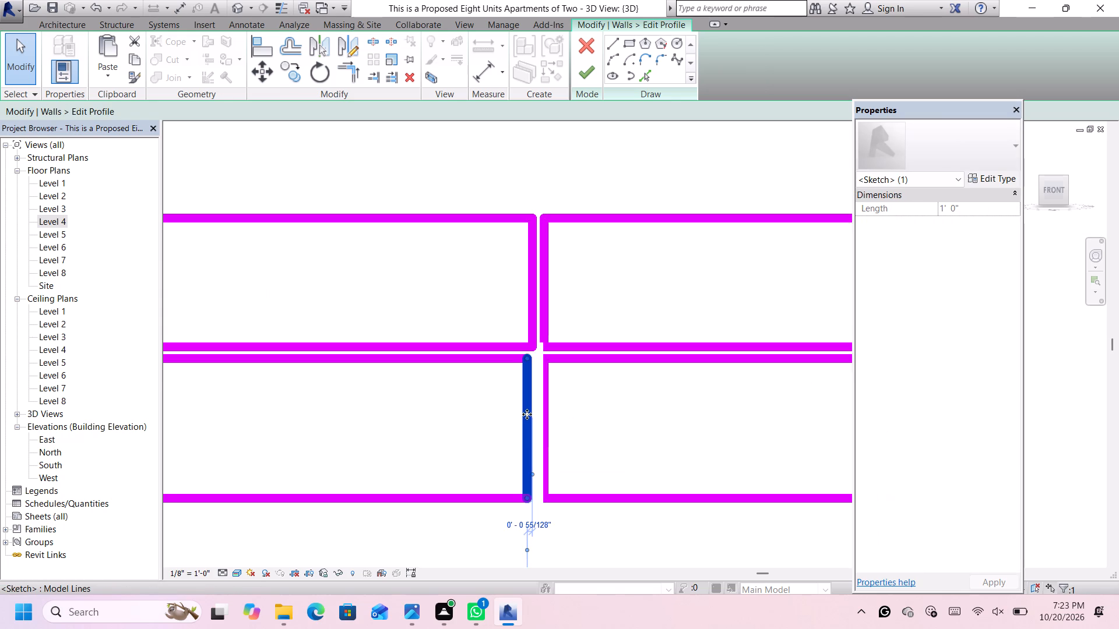
{"action": "scroll", "coordinate": [527, 414], "scroll_direction": "up", "scroll_amount": 1}
{"action": "key", "text": "Right"}
{"action": "key", "text": "Right"}
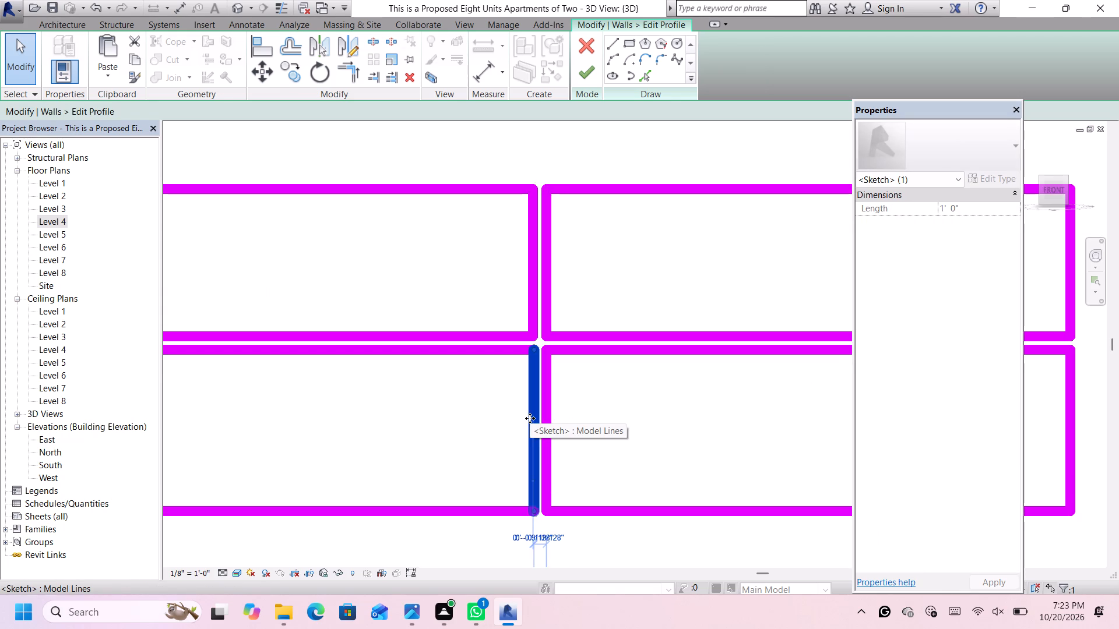
{"action": "left_click", "coordinate": [585, 140]}
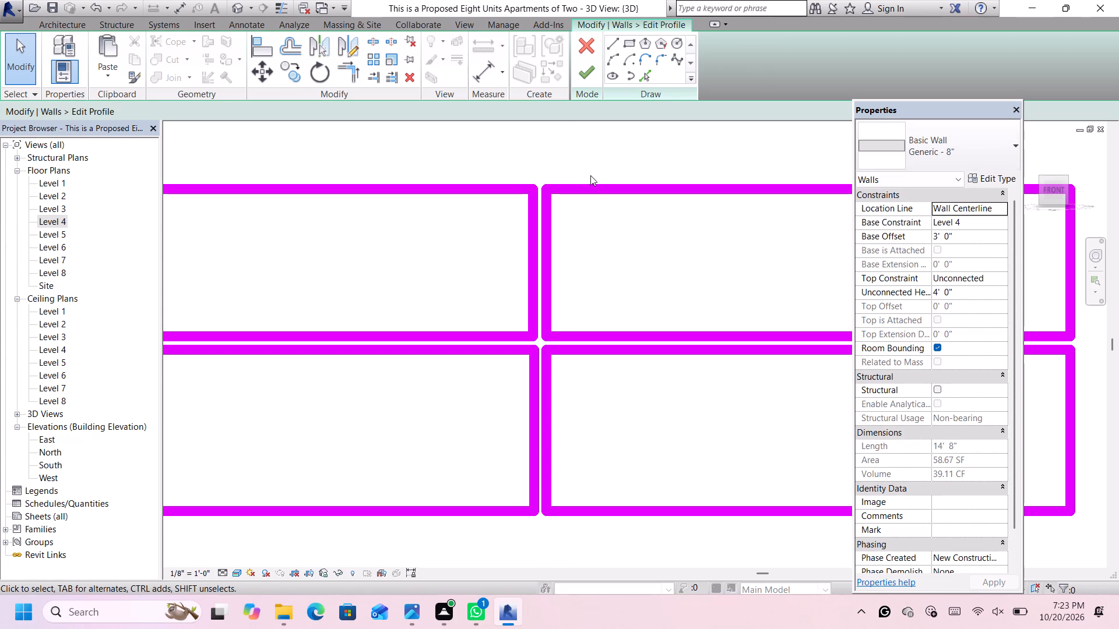
Widen the central gap between the two lower panels by nudging their facing vertical edges slightly apart.
{"action": "scroll", "coordinate": [590, 180], "scroll_direction": "down", "scroll_amount": 1}
{"action": "scroll", "coordinate": [579, 283], "scroll_direction": "down", "scroll_amount": 4}
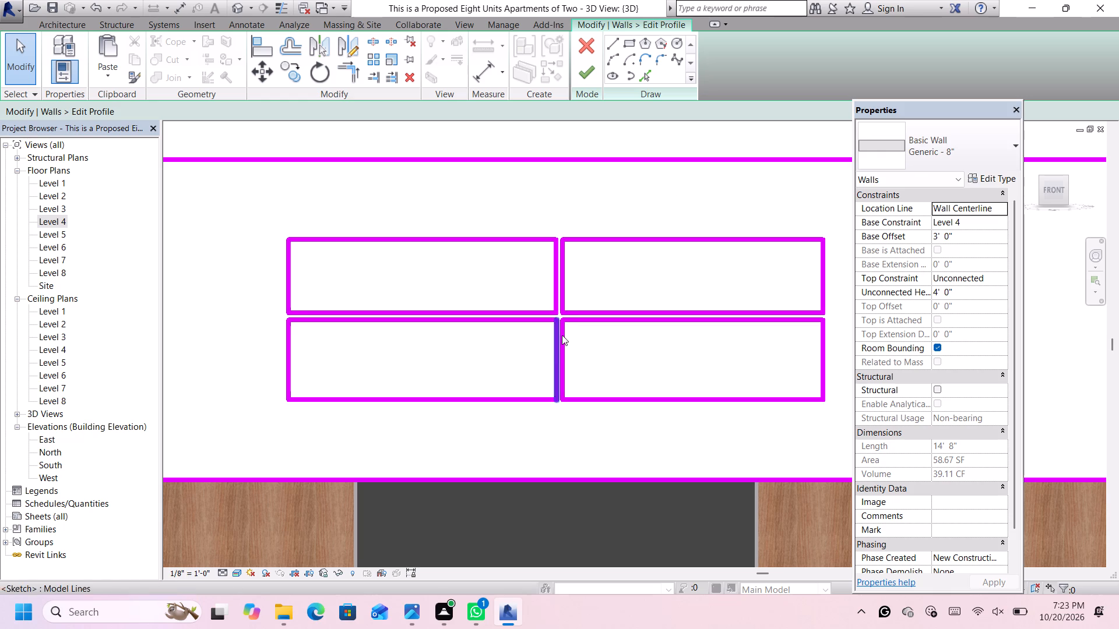
{"action": "scroll", "coordinate": [550, 358], "scroll_direction": "up", "scroll_amount": 7}
{"action": "left_click", "coordinate": [560, 349]}
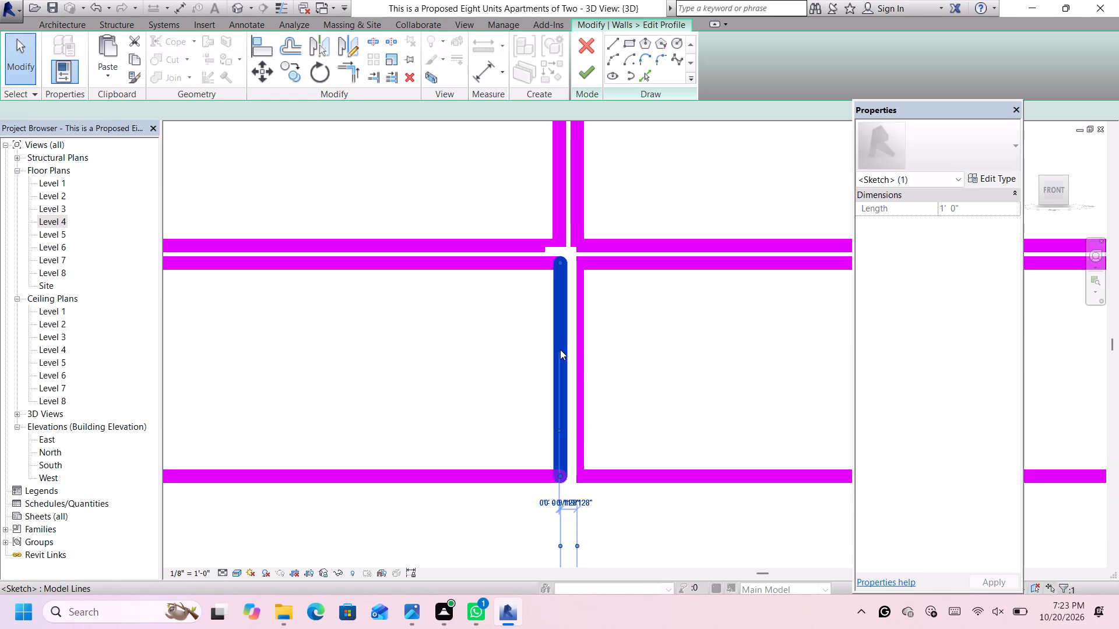
{"action": "key", "text": "Left"}
{"action": "scroll", "coordinate": [616, 326], "scroll_direction": "down", "scroll_amount": 3}
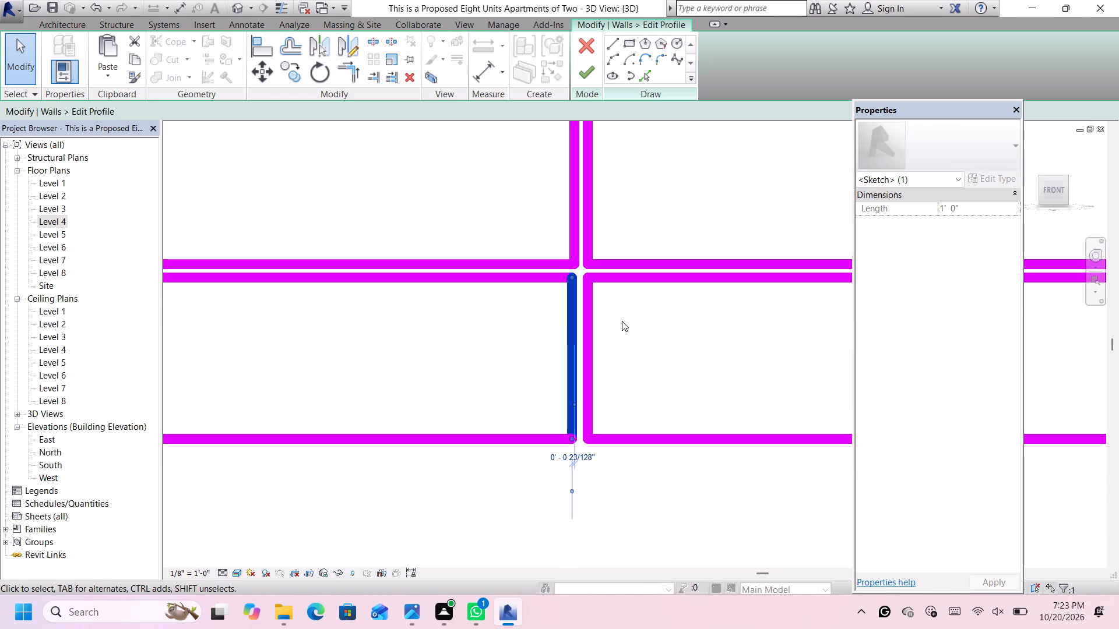
{"action": "scroll", "coordinate": [599, 325], "scroll_direction": "up", "scroll_amount": 3}
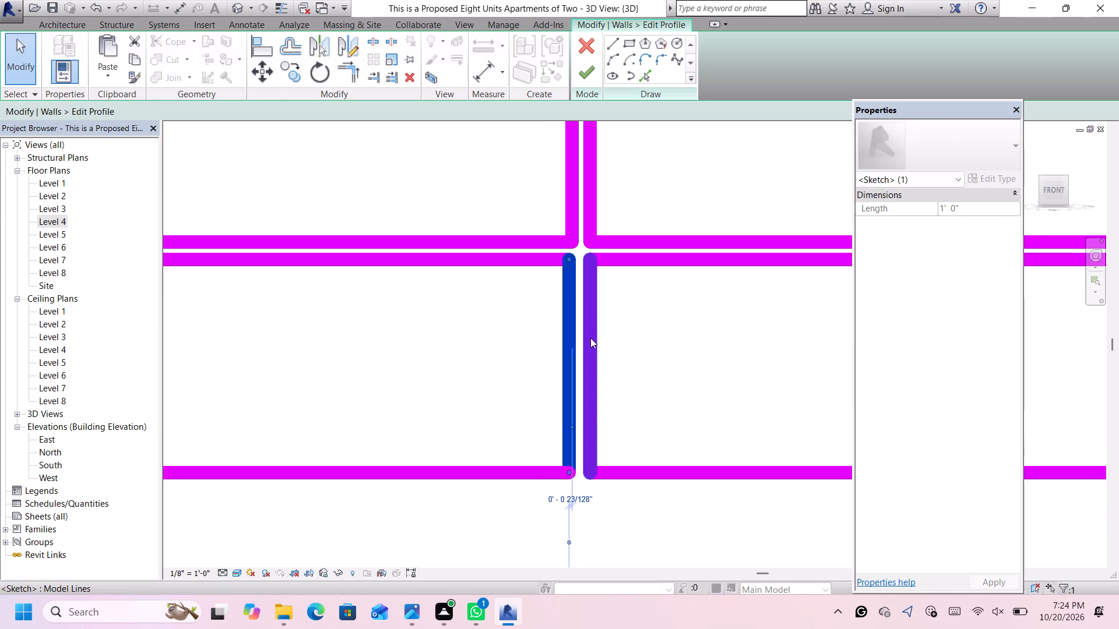
{"action": "left_click", "coordinate": [590, 338]}
{"action": "key", "text": "Right"}
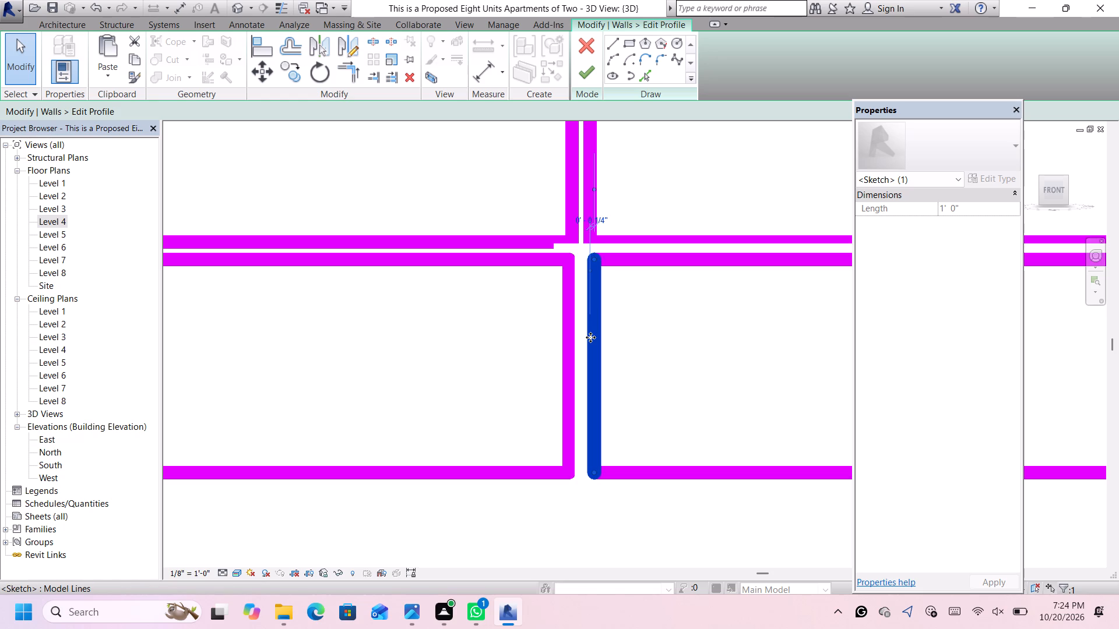
{"action": "scroll", "coordinate": [592, 328], "scroll_direction": "down", "scroll_amount": 5}
{"action": "left_click", "coordinate": [644, 243]}
Nudge the facing vertical edges of the two upper panels slightly apart to line up with the lower panels' edges.
{"action": "scroll", "coordinate": [612, 230], "scroll_direction": "up", "scroll_amount": 2}
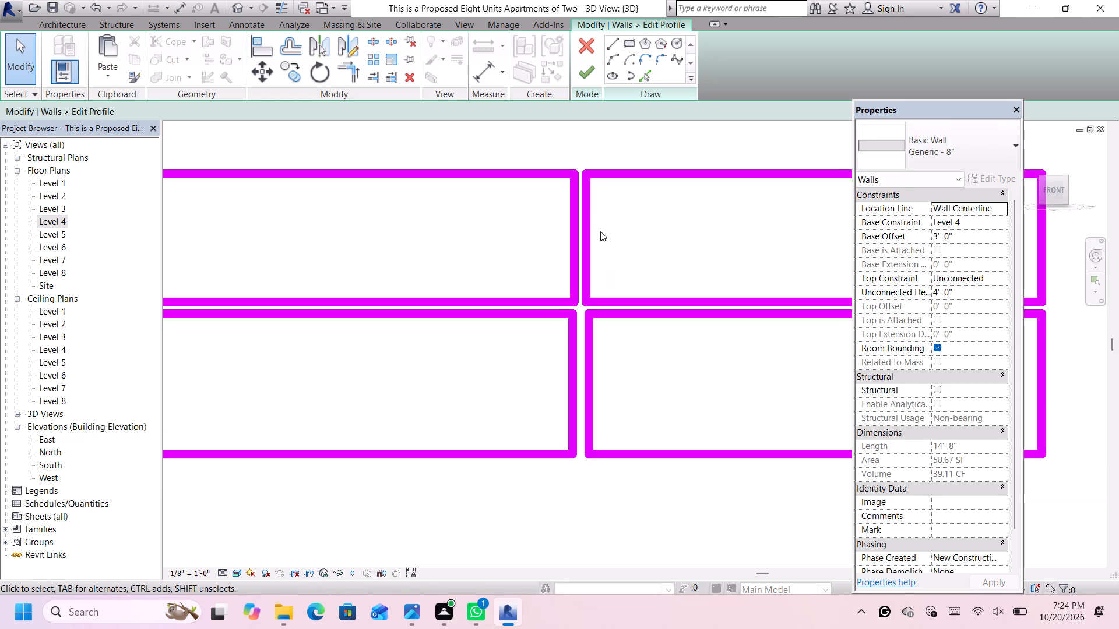
{"action": "scroll", "coordinate": [594, 233], "scroll_direction": "up", "scroll_amount": 1}
{"action": "left_click", "coordinate": [587, 235]}
{"action": "key", "text": "Right"}
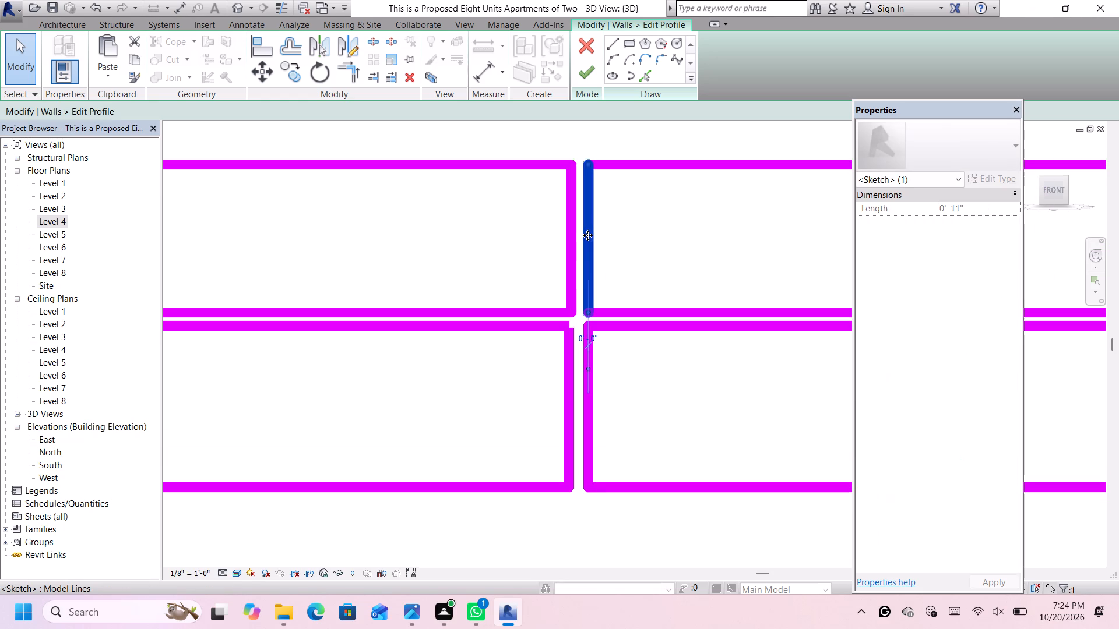
{"action": "left_click", "coordinate": [571, 245]}
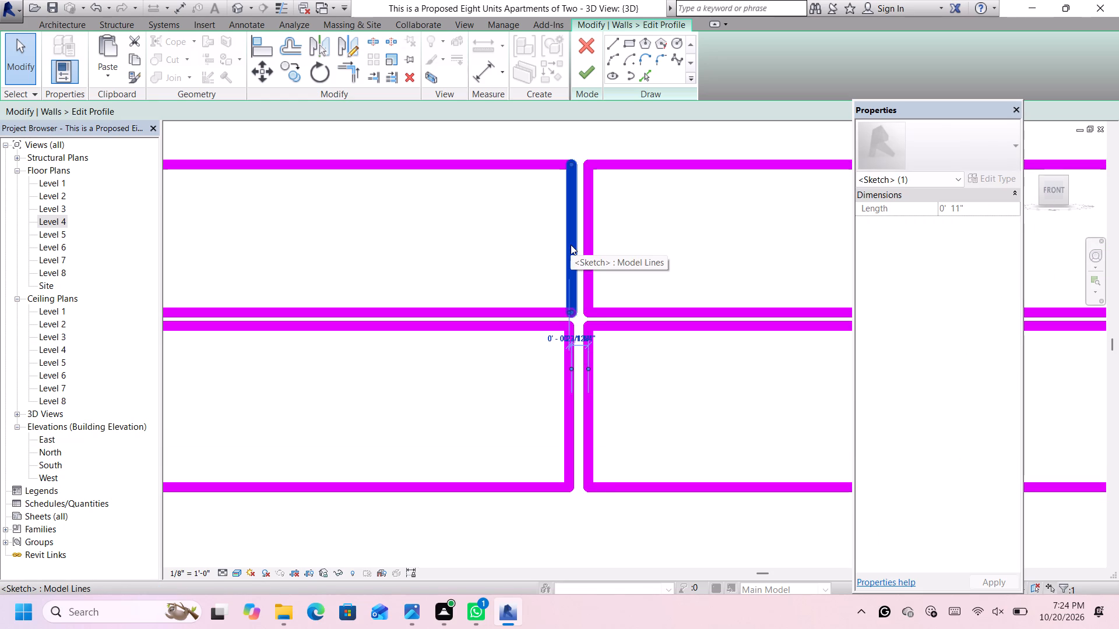
{"action": "key", "text": "Left"}
{"action": "scroll", "coordinate": [598, 238], "scroll_direction": "down", "scroll_amount": 6}
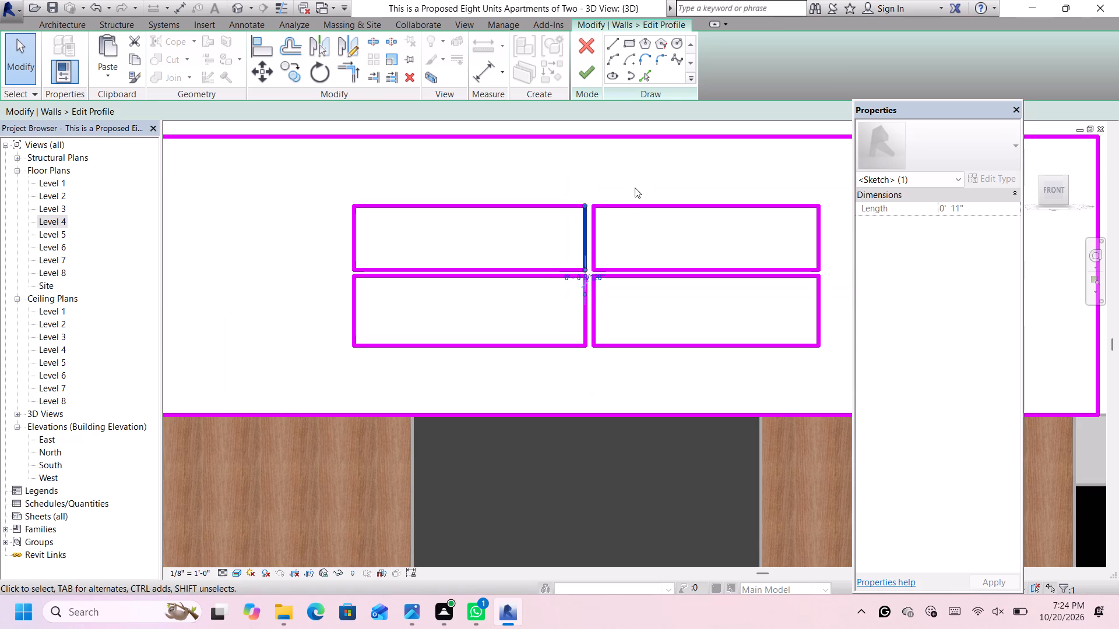
{"action": "left_click", "coordinate": [641, 181]}
Finish the wall profile edit with the four panel openings and deselect the wall.
{"action": "scroll", "coordinate": [621, 222], "scroll_direction": "up", "scroll_amount": 4}
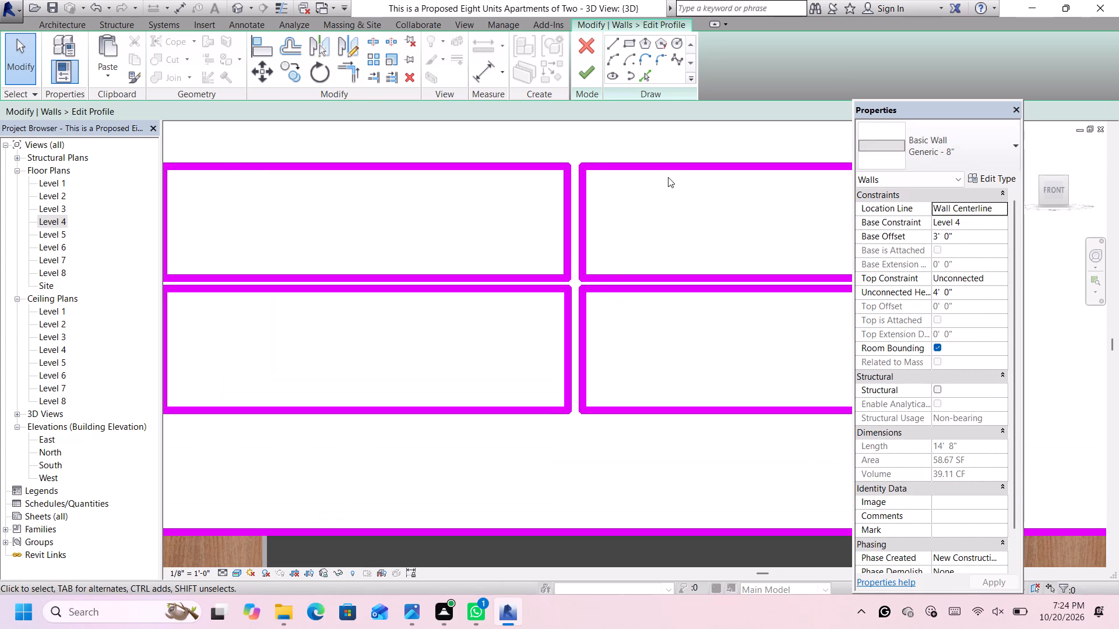
{"action": "scroll", "coordinate": [668, 178], "scroll_direction": "down", "scroll_amount": 4}
{"action": "scroll", "coordinate": [730, 162], "scroll_direction": "down", "scroll_amount": 3}
{"action": "scroll", "coordinate": [829, 167], "scroll_direction": "up", "scroll_amount": 1}
{"action": "scroll", "coordinate": [803, 167], "scroll_direction": "down", "scroll_amount": 1}
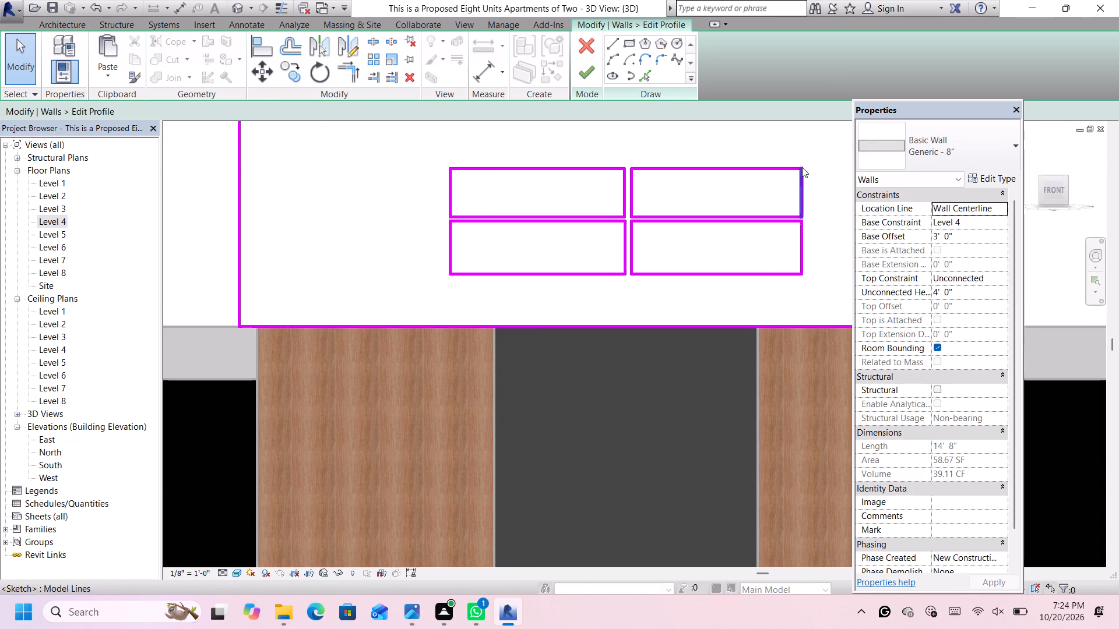
{"action": "scroll", "coordinate": [802, 167], "scroll_direction": "down", "scroll_amount": 5}
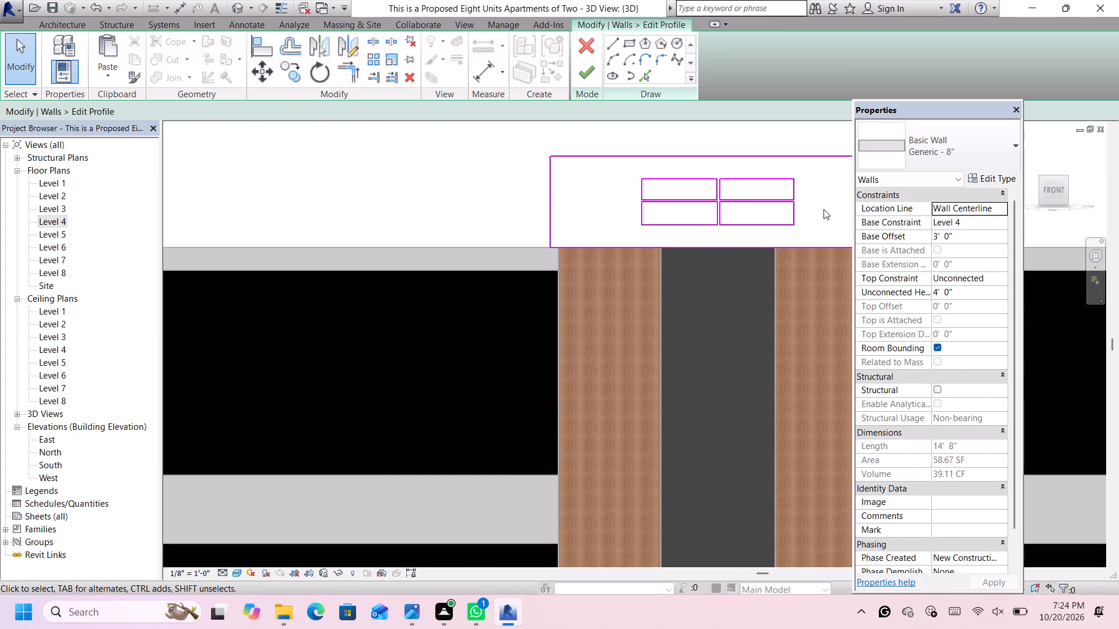
{"action": "scroll", "coordinate": [825, 210], "scroll_direction": "down", "scroll_amount": 3}
{"action": "scroll", "coordinate": [828, 206], "scroll_direction": "up", "scroll_amount": 2}
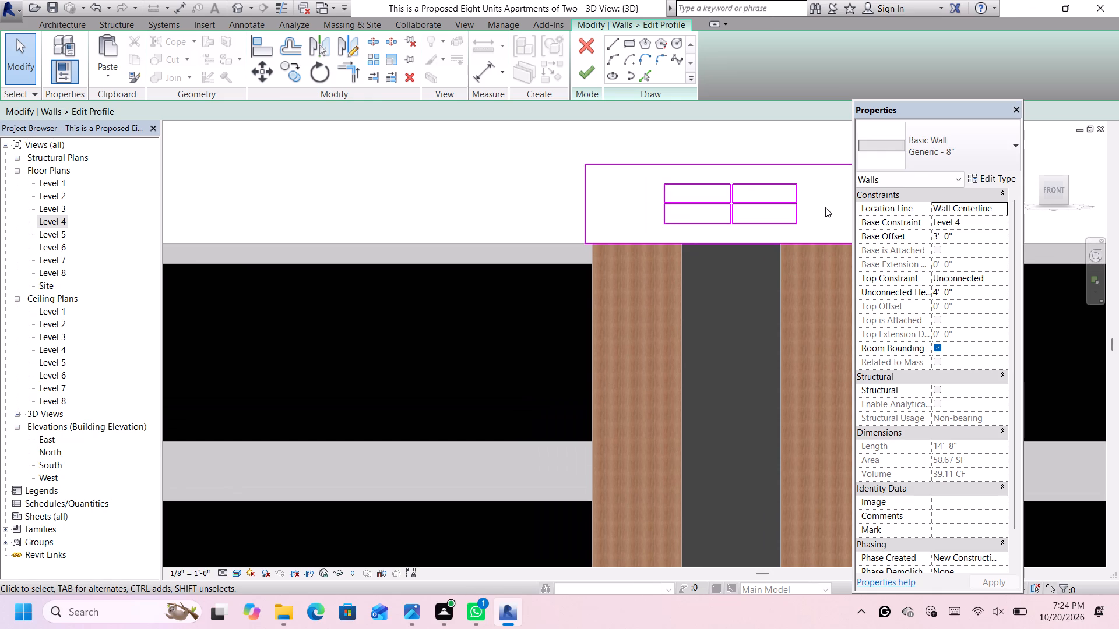
{"action": "scroll", "coordinate": [795, 199], "scroll_direction": "down", "scroll_amount": 2}
{"action": "scroll", "coordinate": [686, 160], "scroll_direction": "up", "scroll_amount": 1}
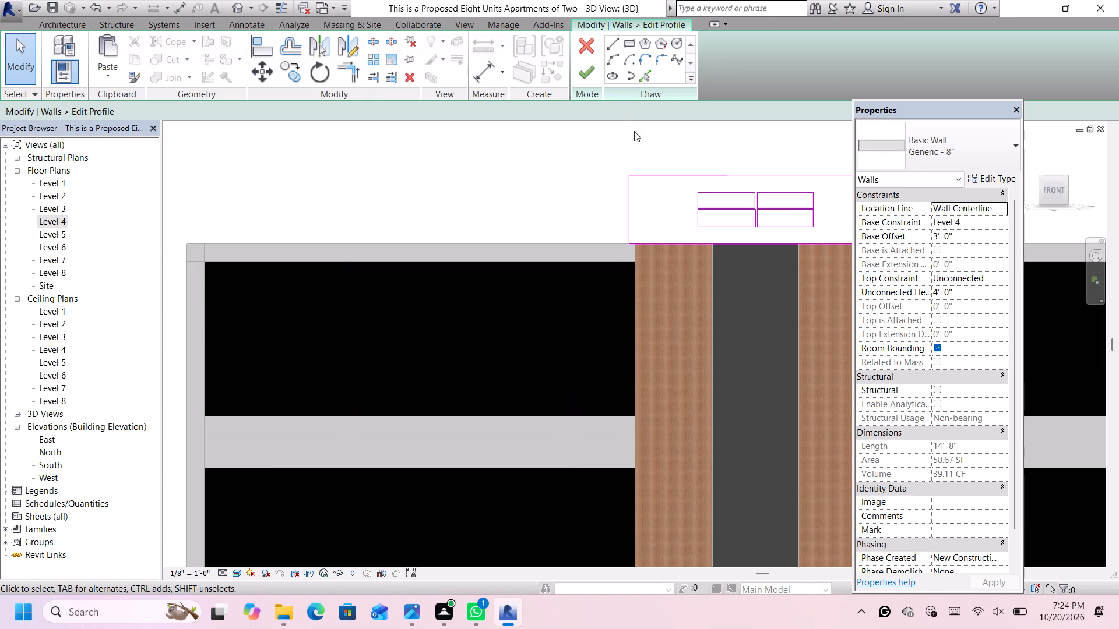
{"action": "left_click", "coordinate": [585, 72]}
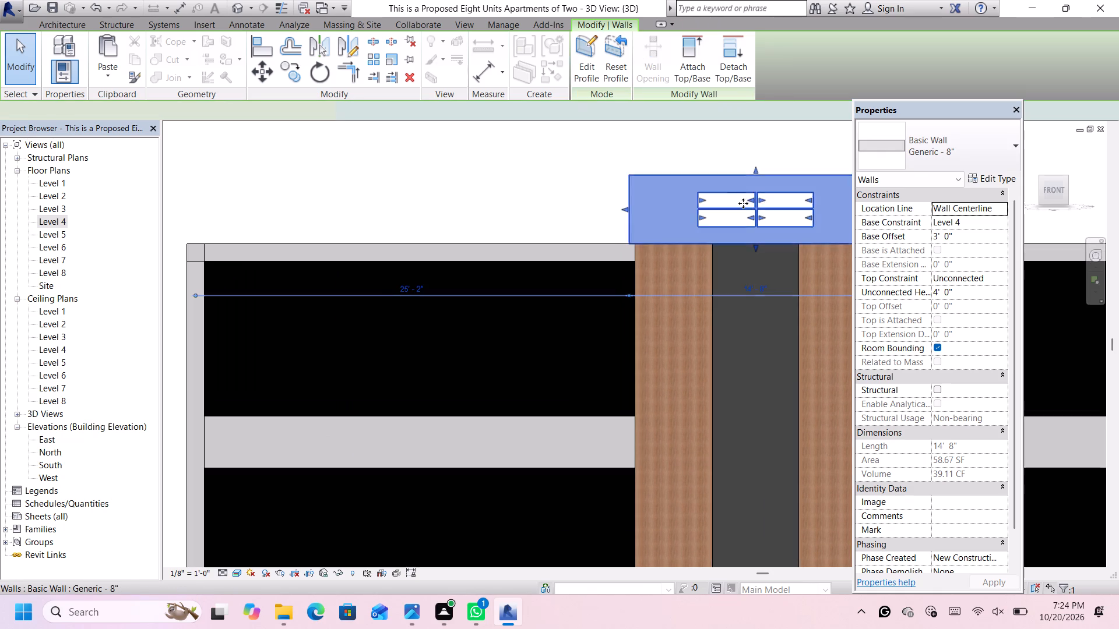
{"action": "scroll", "coordinate": [826, 183], "scroll_direction": "up", "scroll_amount": 1}
{"action": "scroll", "coordinate": [762, 171], "scroll_direction": "down", "scroll_amount": 3}
{"action": "left_click", "coordinate": [775, 145]}
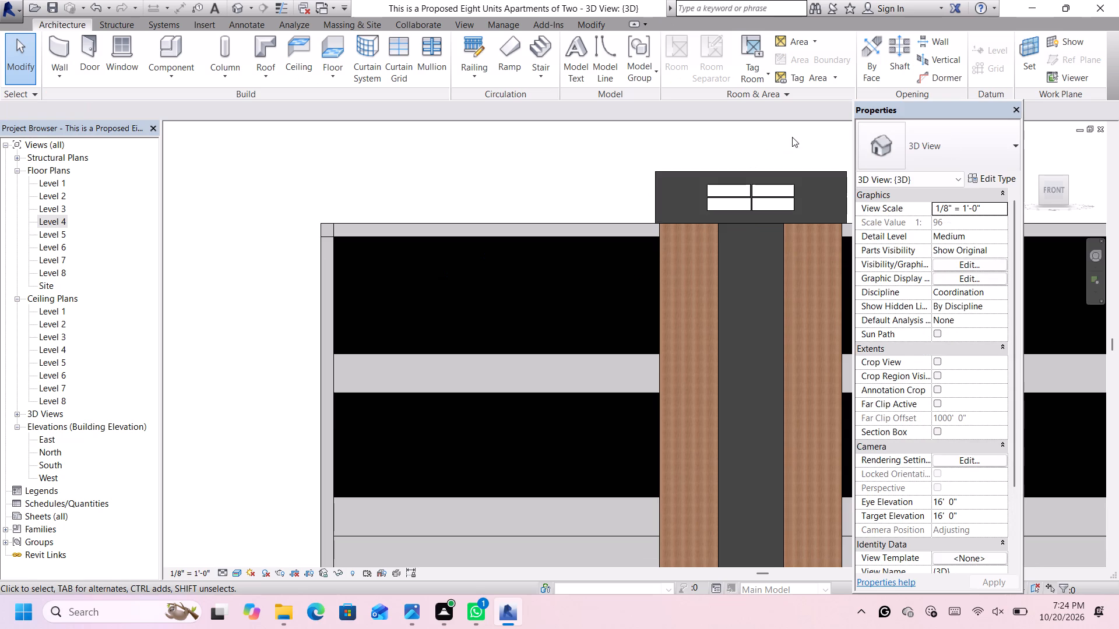
Reopen the 4'-0" wall's profile and raise the upper-right panel's bottom edge to make that panel 0'-8" high.
{"action": "scroll", "coordinate": [794, 137], "scroll_direction": "up", "scroll_amount": 3}
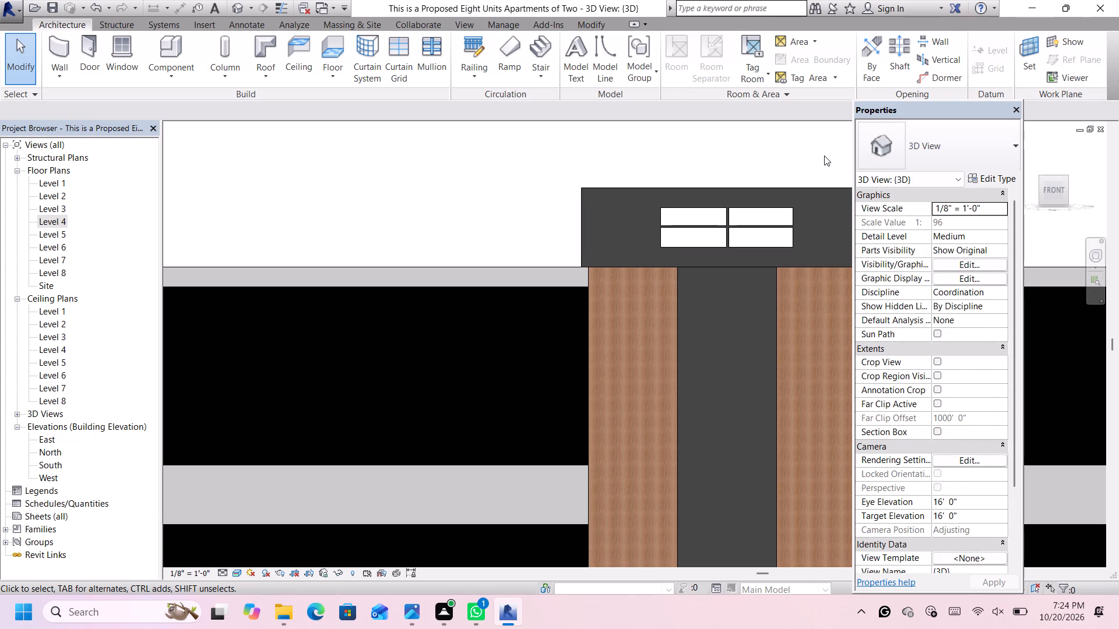
{"action": "scroll", "coordinate": [824, 156], "scroll_direction": "up", "scroll_amount": 5}
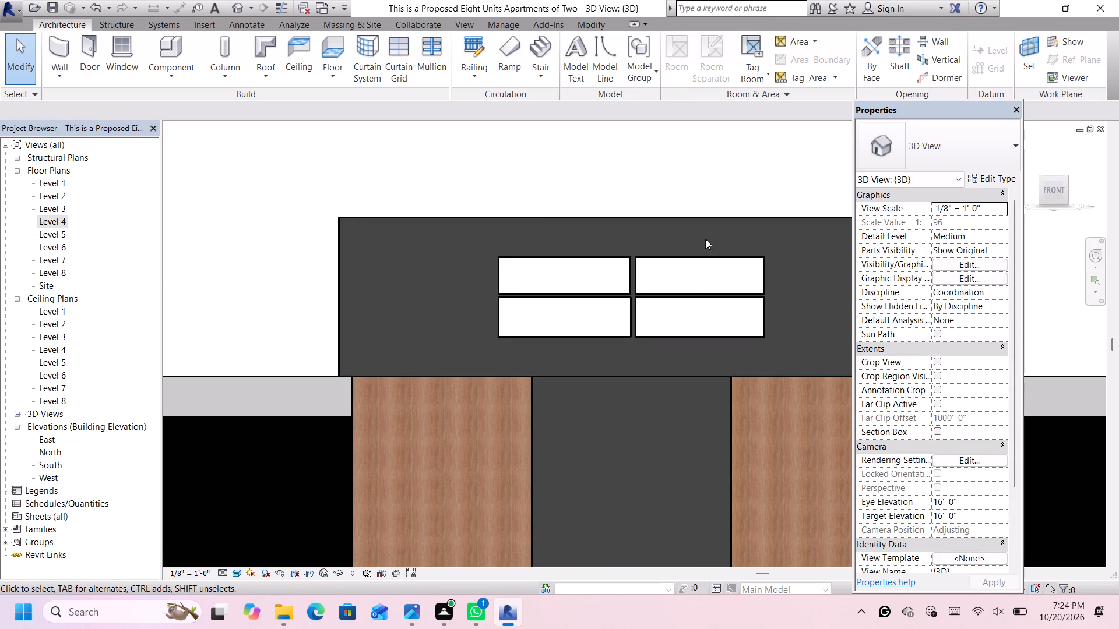
{"action": "left_click", "coordinate": [710, 218]}
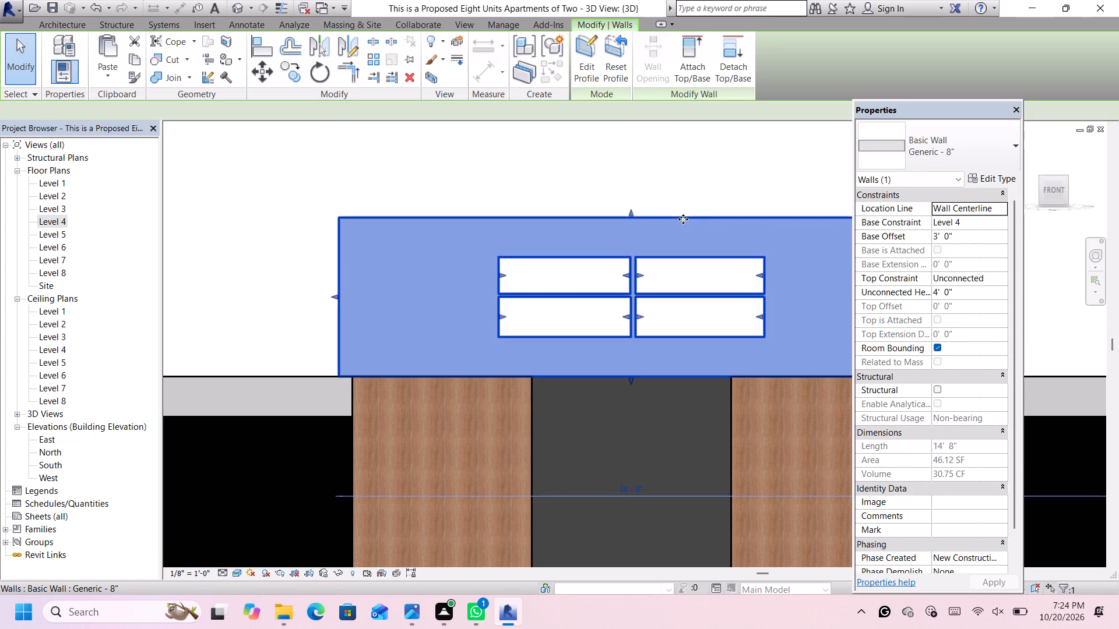
{"action": "left_click", "coordinate": [586, 48]}
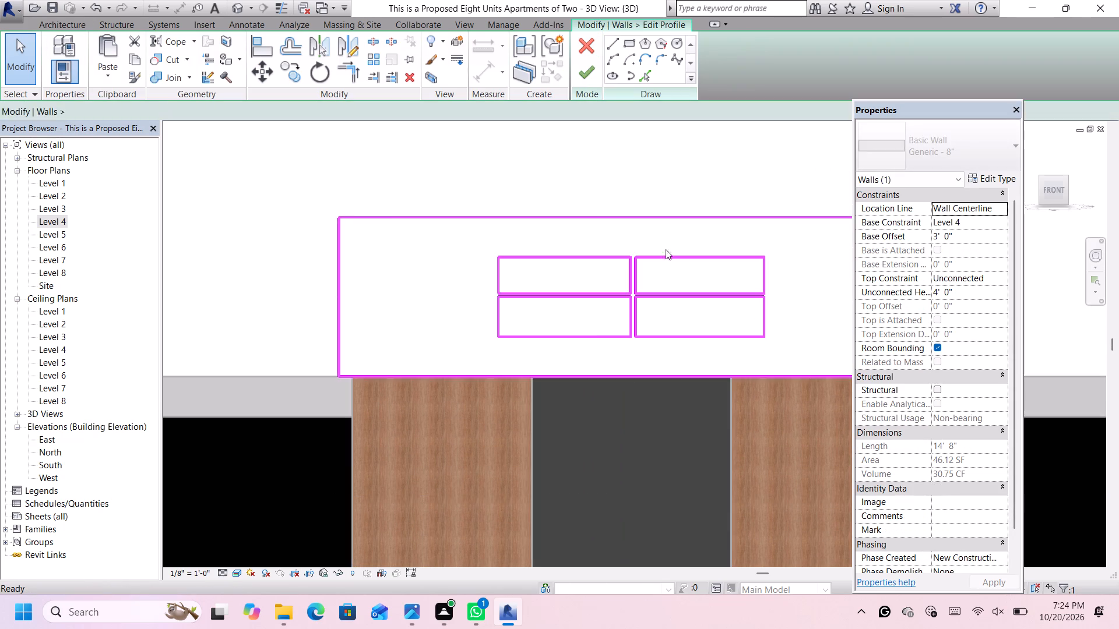
{"action": "scroll", "coordinate": [708, 321], "scroll_direction": "up", "scroll_amount": 5}
{"action": "left_click", "coordinate": [691, 263]}
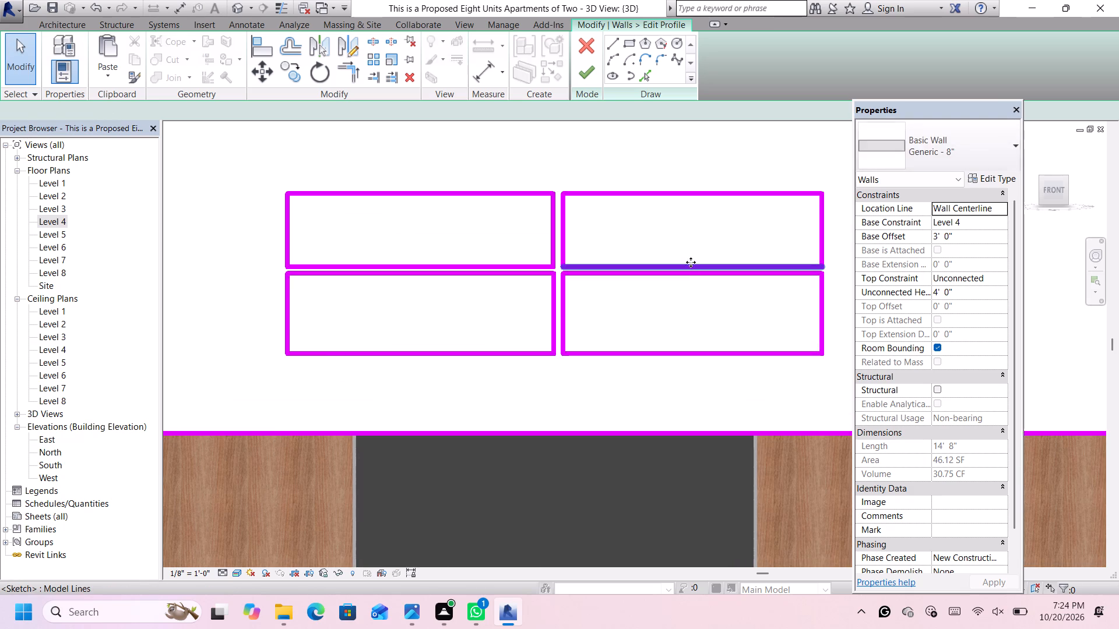
{"action": "key", "text": "Up"}
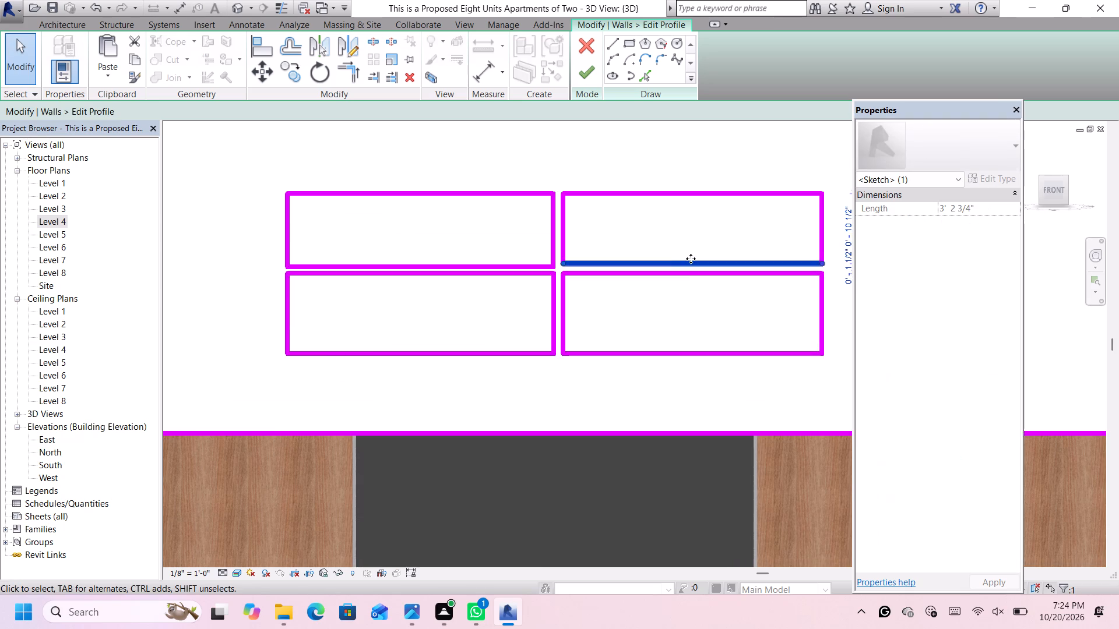
{"action": "key", "text": "Up"}
{"action": "key", "text": "Up"}
{"action": "key", "text": "Up"}
{"action": "key", "text": "Up"}
{"action": "key", "text": "Up"}
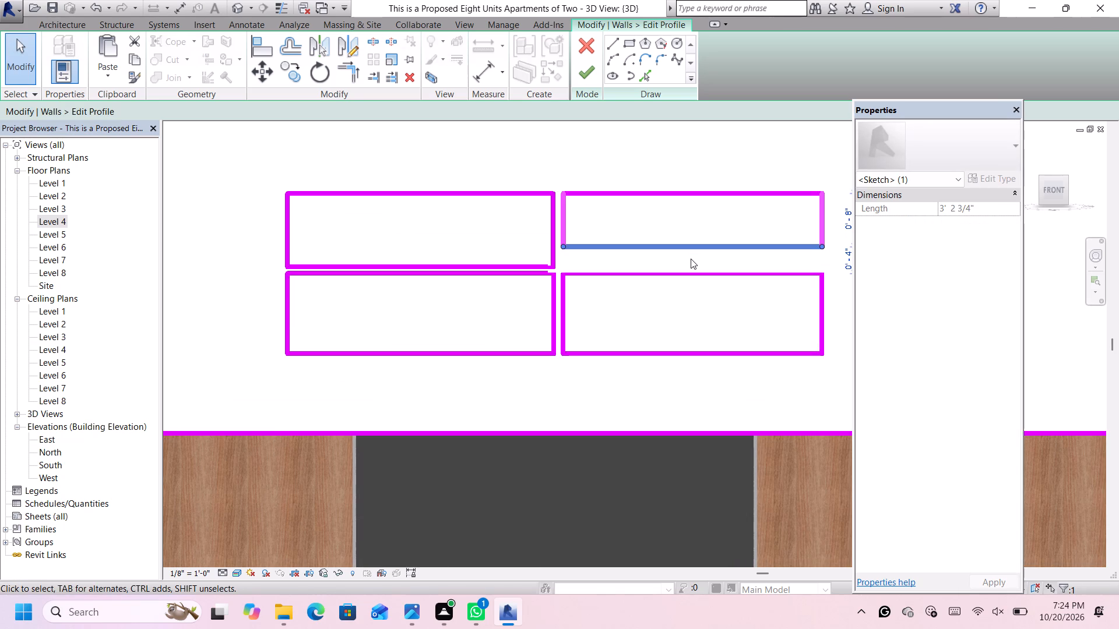
Raise the lower-right panel's top edge to make it 1'-3" high, leaving a 0'-1" gap below the upper-right panel.
{"action": "left_click", "coordinate": [691, 274]}
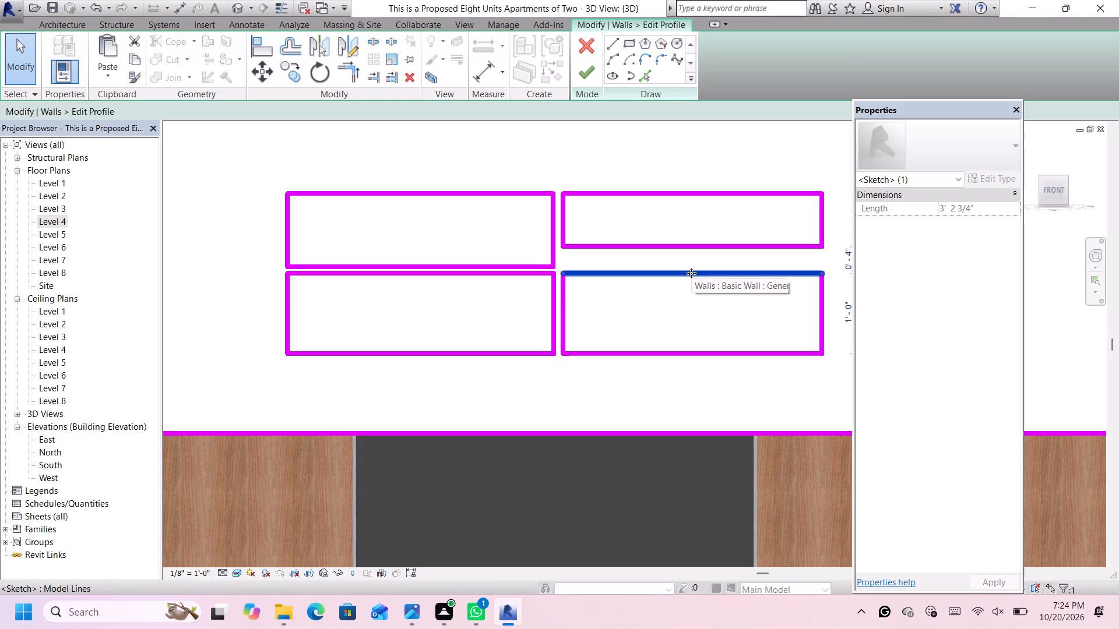
{"action": "key", "text": "Up"}
{"action": "key", "text": "Up"}
{"action": "key", "text": "Up"}
{"action": "key", "text": "Up"}
{"action": "key", "text": "Up"}
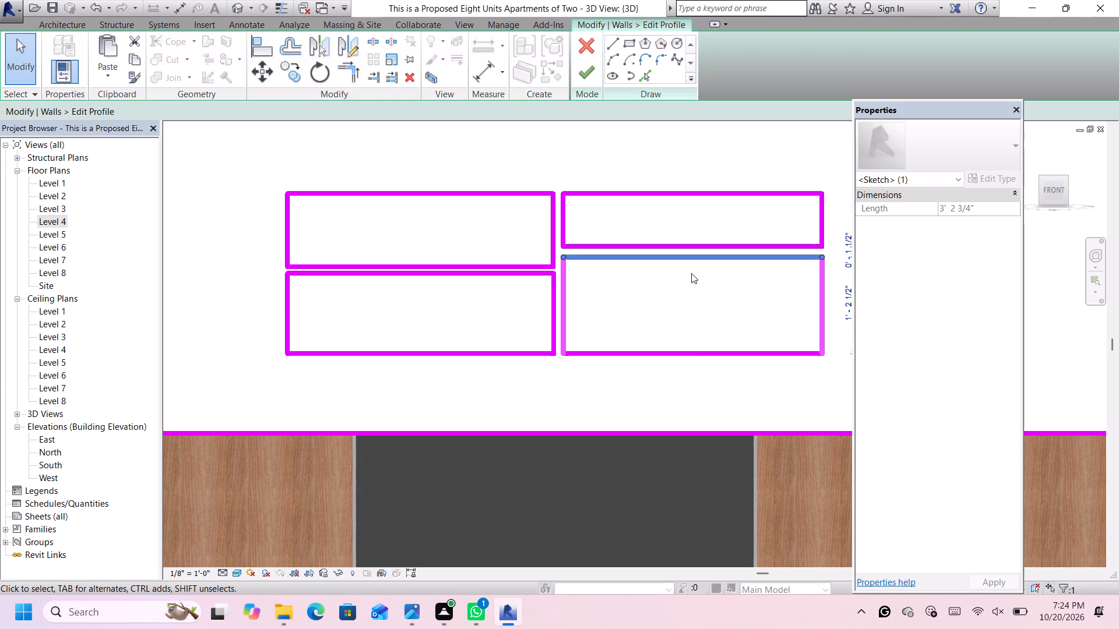
{"action": "key", "text": "Up"}
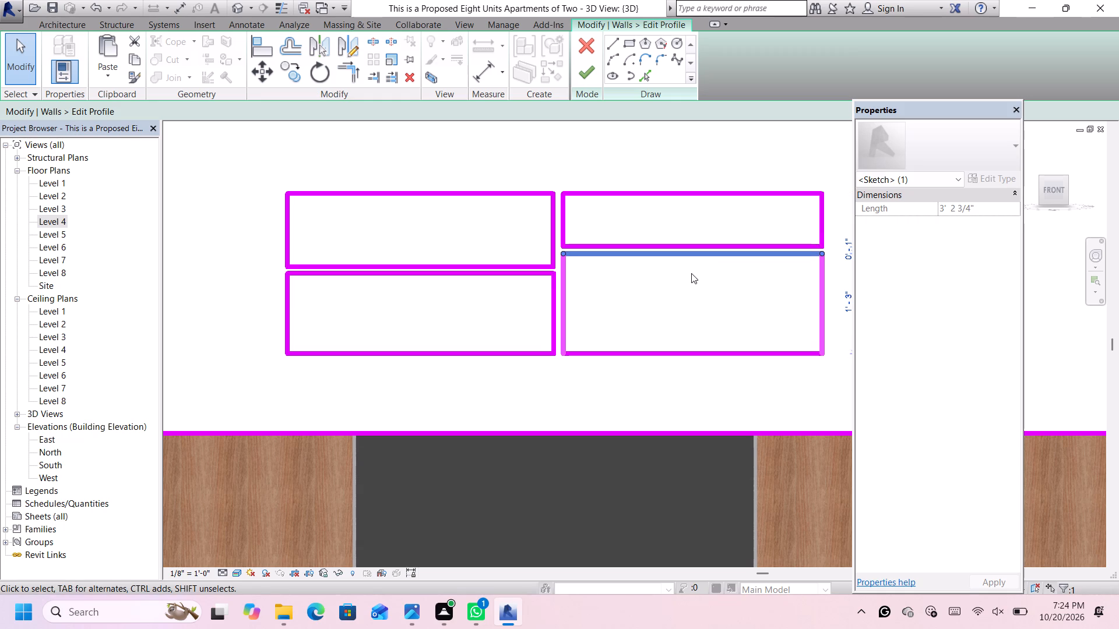
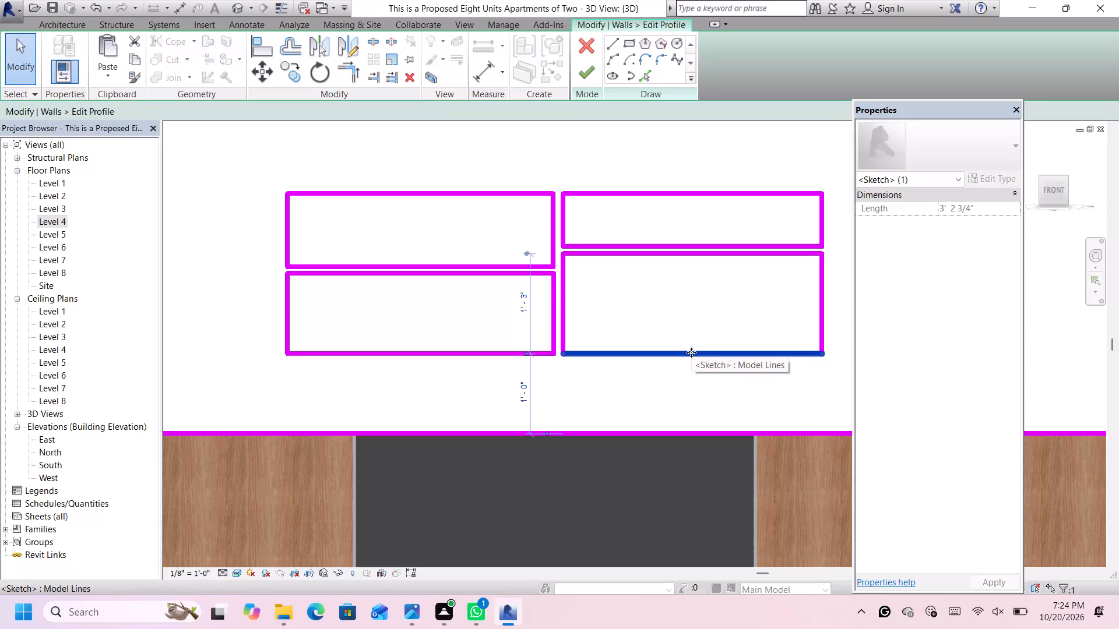
Raise the bottom edge of the lower-right opening in the wall profile to 1'-7" above the wall's base line.
{"action": "key", "text": "Up"}
{"action": "key", "text": "Up"}
{"action": "key", "text": "Up"}
{"action": "key", "text": "Up"}
{"action": "key", "text": "Up"}
{"action": "key", "text": "Up"}
{"action": "key", "text": "Up"}
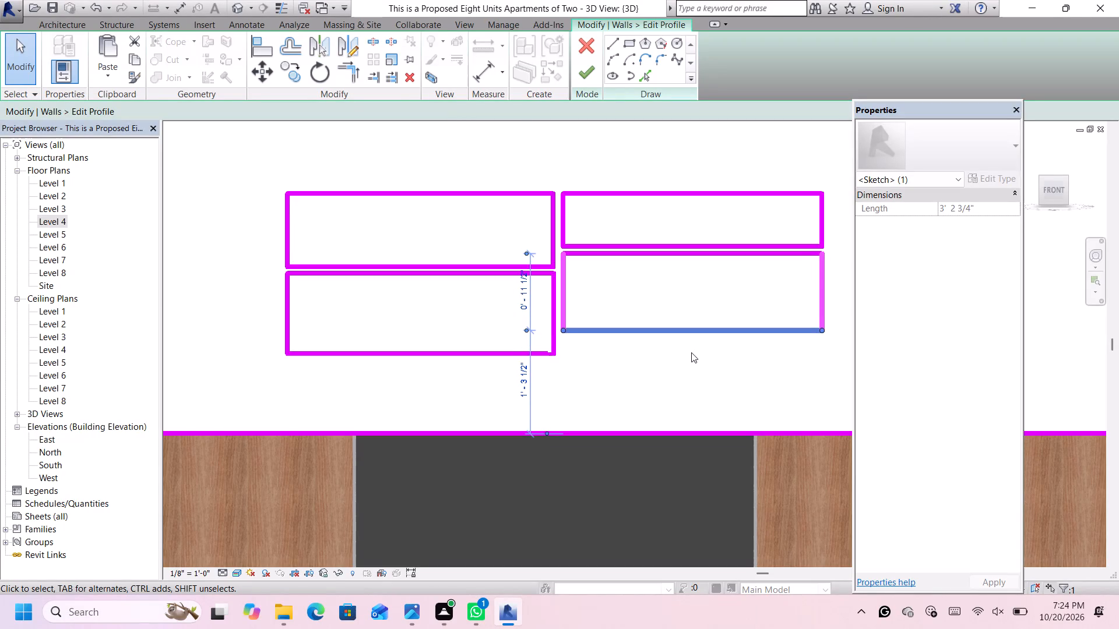
{"action": "key", "text": "Up"}
{"action": "key", "text": "Up"}
{"action": "key", "text": "Up"}
{"action": "key", "text": "Up"}
{"action": "key", "text": "Up"}
{"action": "key", "text": "Up"}
{"action": "key", "text": "Up"}
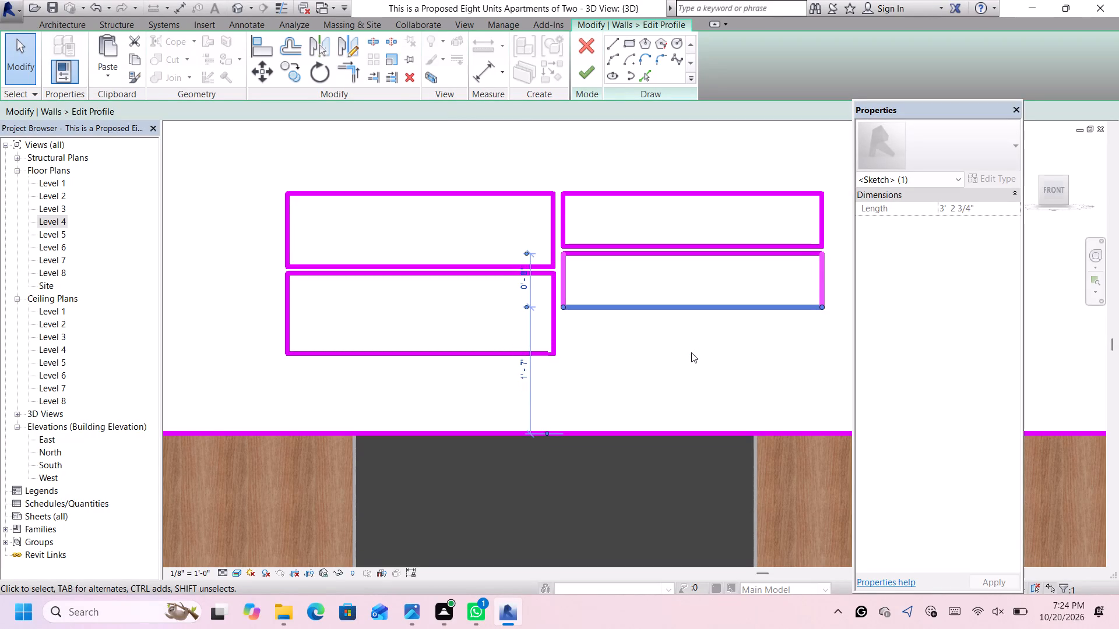
{"action": "left_click", "coordinate": [691, 352]}
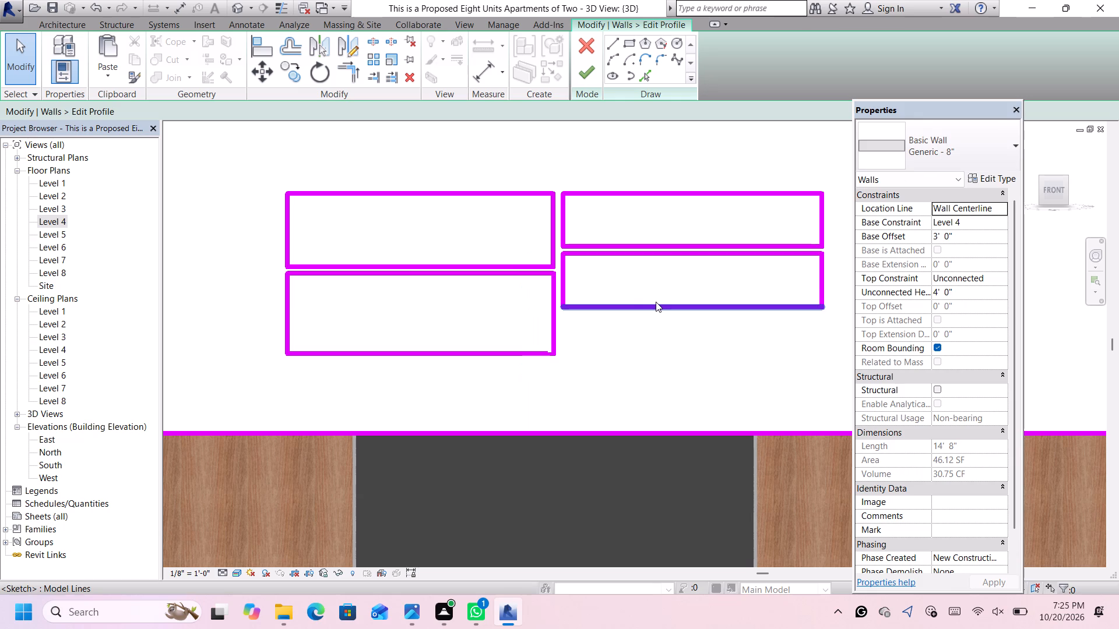
Raise the bottom edge of the upper-left opening to make that opening 8" high.
{"action": "left_click", "coordinate": [363, 263]}
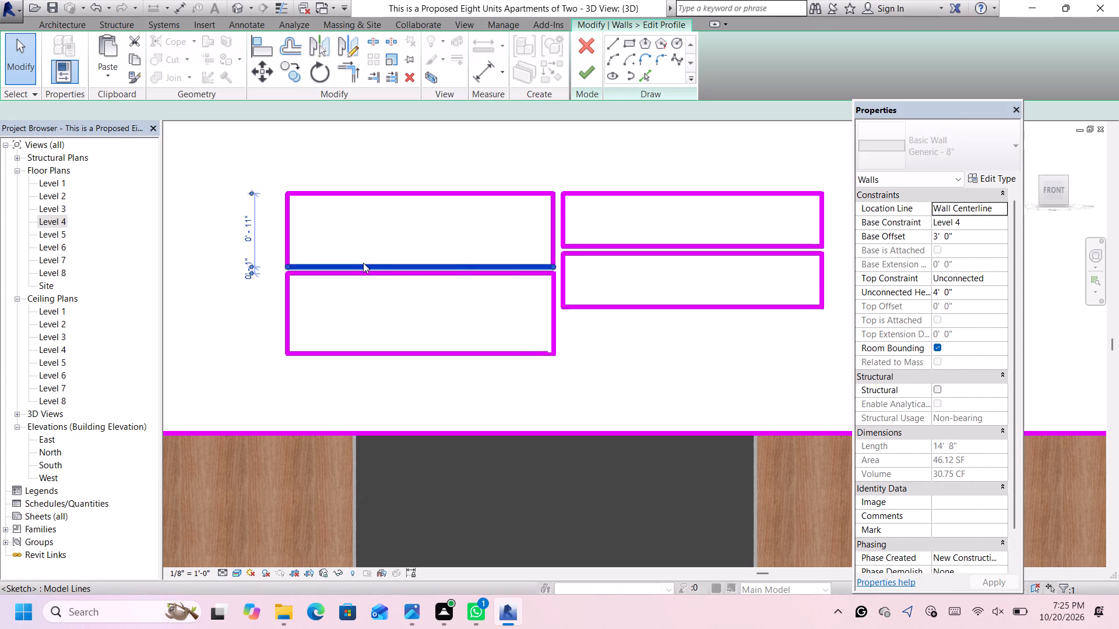
{"action": "key", "text": "Up"}
{"action": "key", "text": "Up"}
{"action": "key", "text": "Up"}
{"action": "key", "text": "Up"}
{"action": "key", "text": "Up"}
{"action": "key", "text": "Up"}
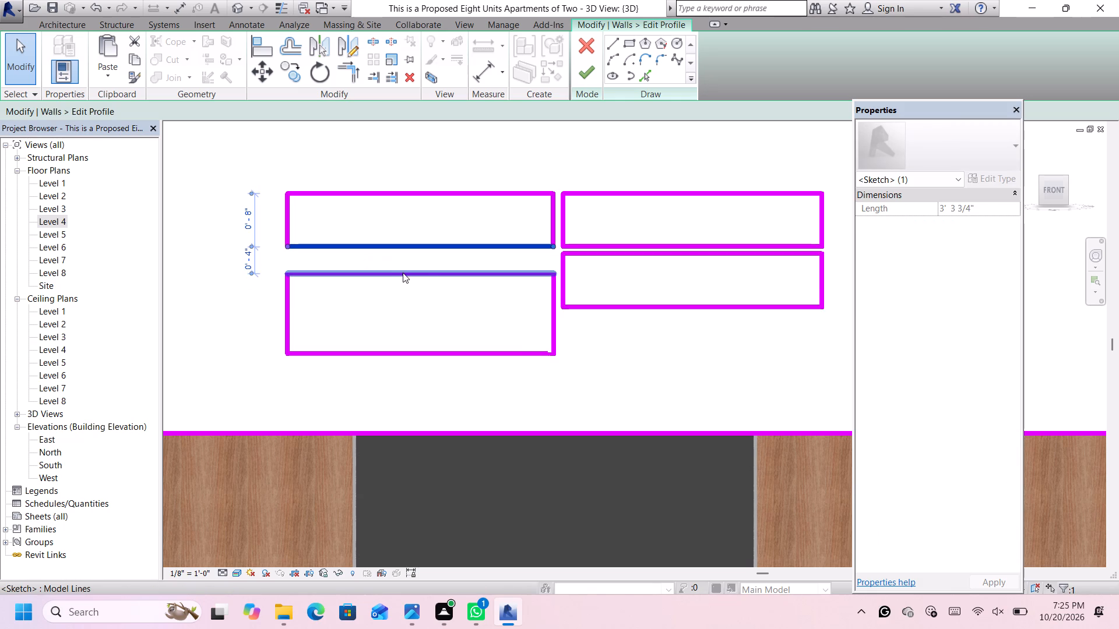
Raise the top edge of the lower-left opening to leave a 1" gap below the upper-left opening.
{"action": "left_click", "coordinate": [441, 270]}
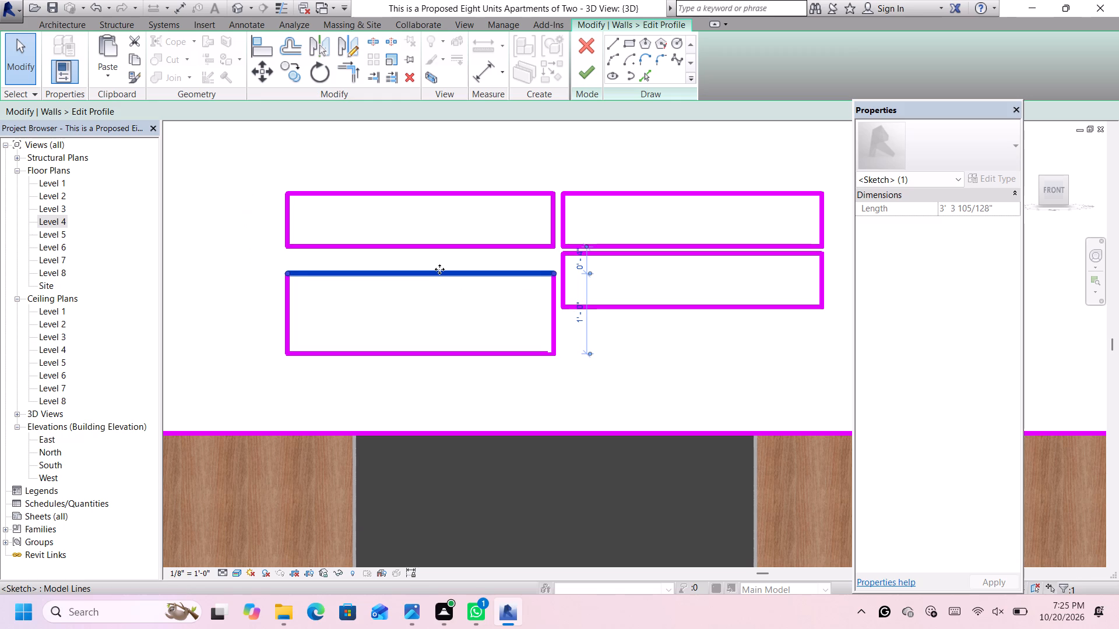
{"action": "key", "text": "Up"}
{"action": "key", "text": "Up"}
{"action": "key", "text": "Up"}
{"action": "key", "text": "Up"}
{"action": "key", "text": "Up"}
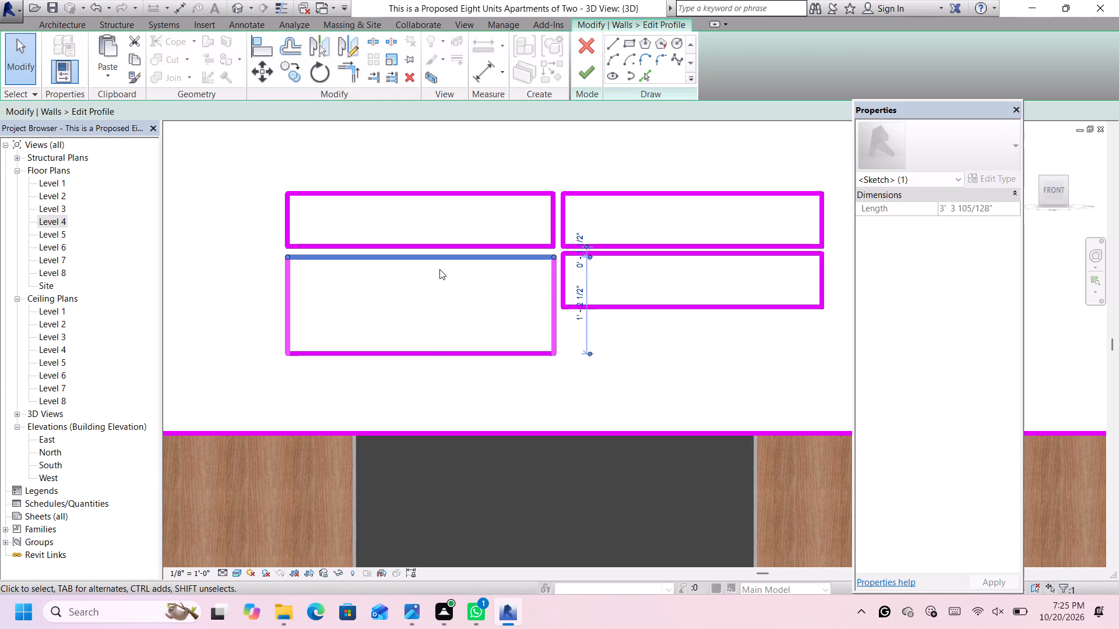
{"action": "key", "text": "Up"}
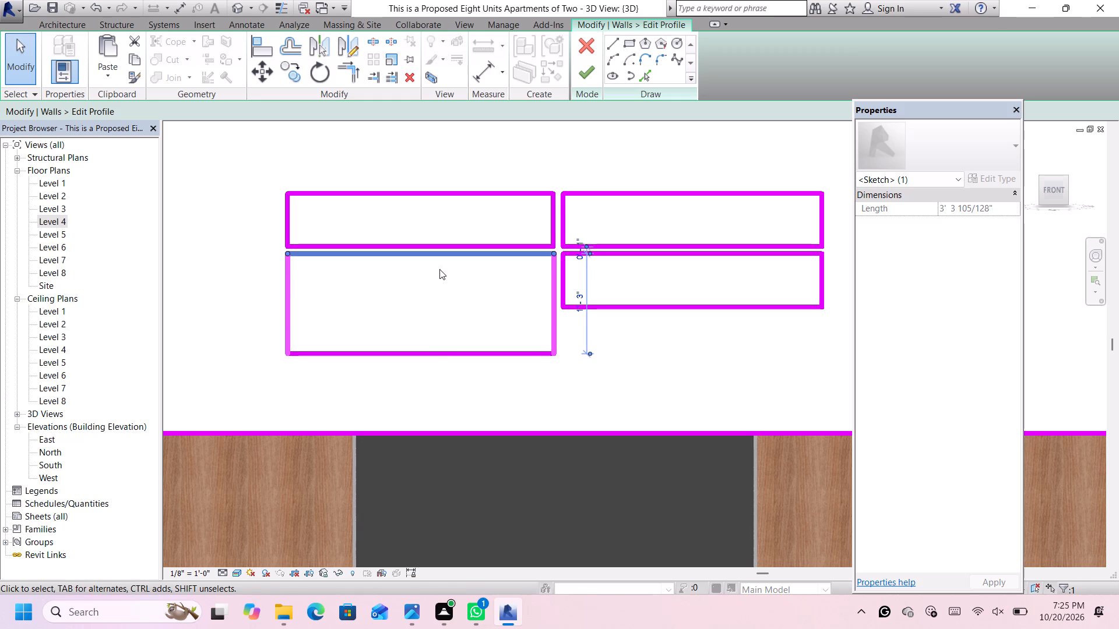
Raise the bottom edge of the lower-left opening to make it 8" high, 1'-7" above the wall's base line.
{"action": "left_click", "coordinate": [463, 354]}
{"action": "key", "text": "Up"}
{"action": "key", "text": "Up"}
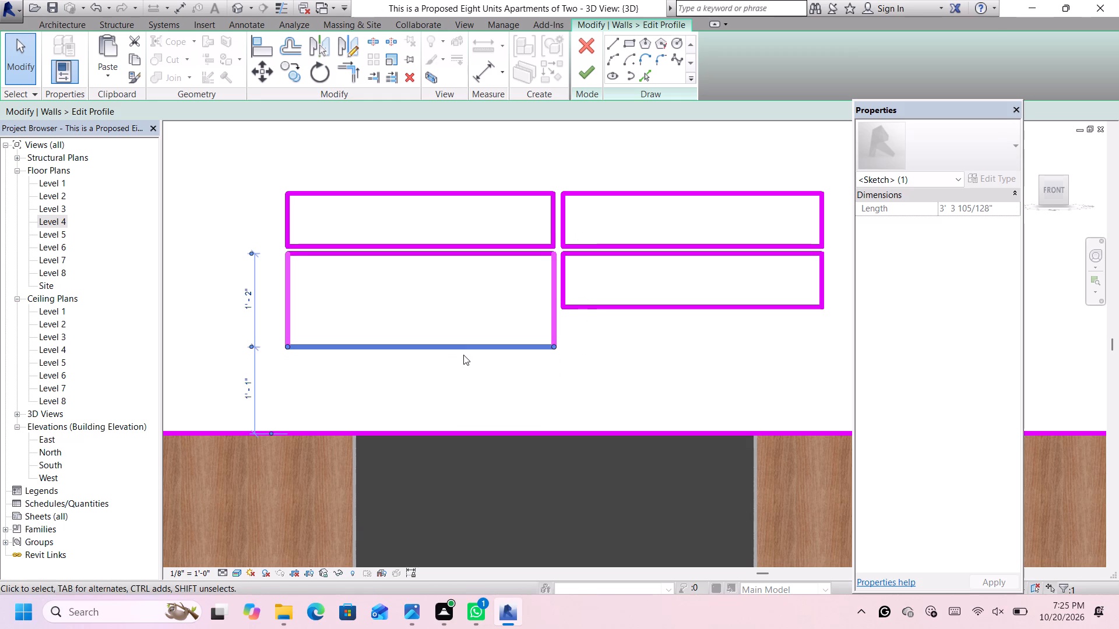
{"action": "key", "text": "Up"}
{"action": "key", "text": "Up"}
{"action": "key", "text": "Up"}
{"action": "key", "text": "Up"}
{"action": "key", "text": "Up"}
{"action": "key", "text": "Up"}
{"action": "key", "text": "Up"}
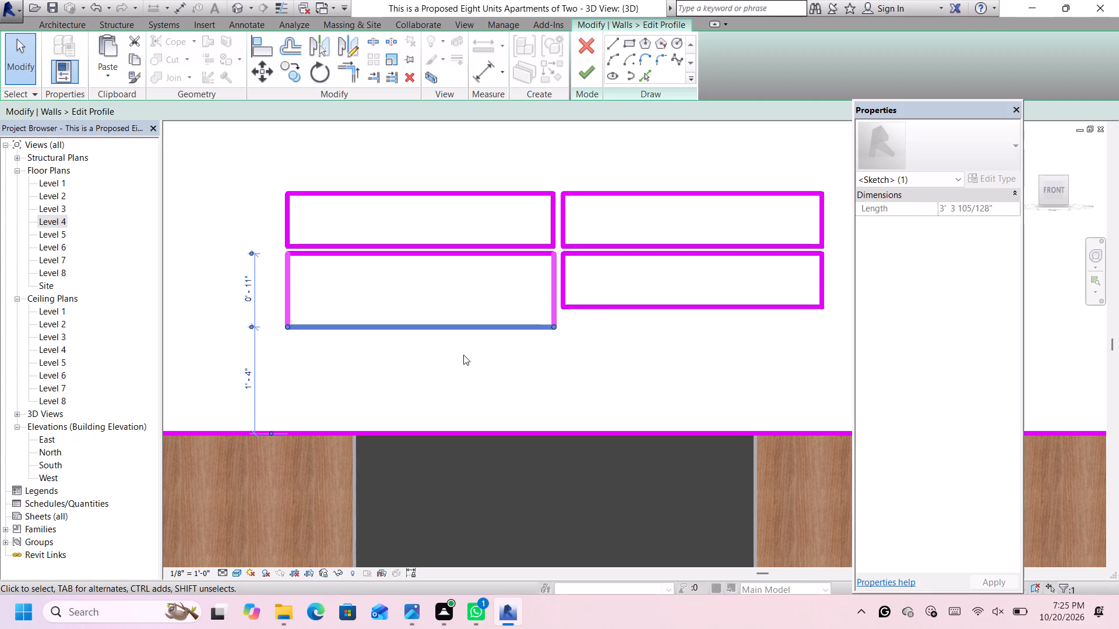
{"action": "key", "text": "Up"}
{"action": "key", "text": "Up"}
{"action": "key", "text": "Up"}
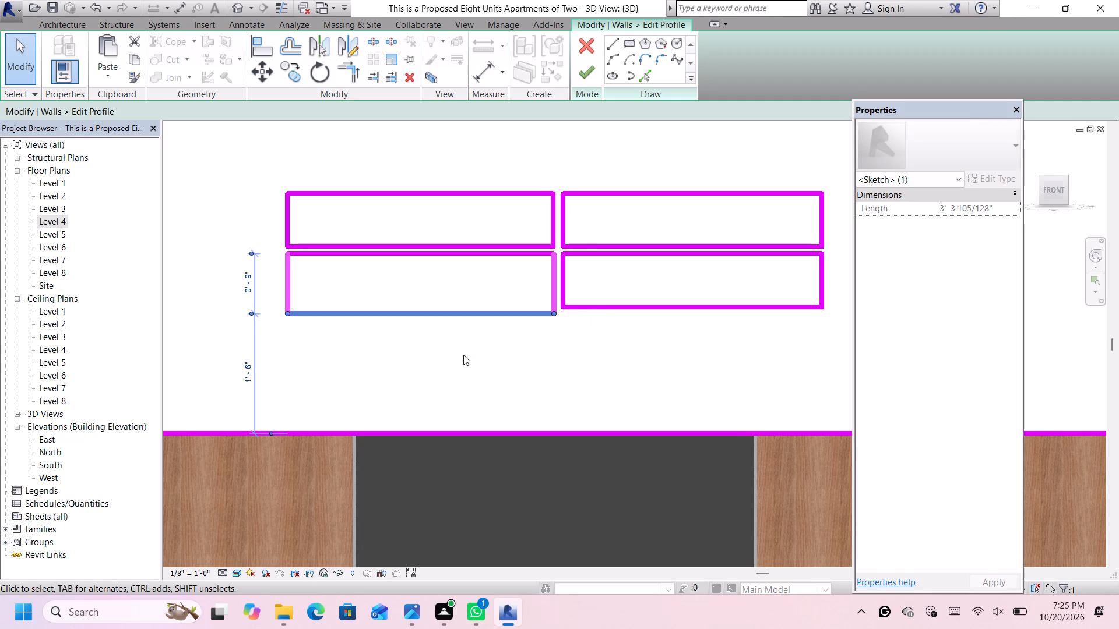
{"action": "key", "text": "Up"}
{"action": "key", "text": "Up"}
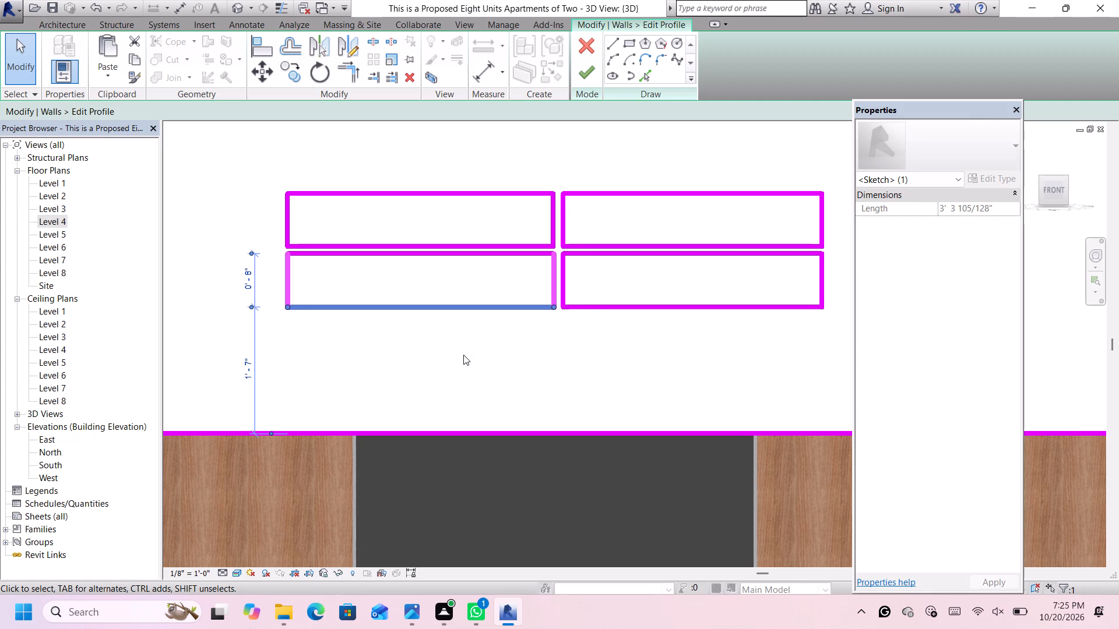
Finish the wall profile edit with its four rectangular openings and deselect the wall.
{"action": "scroll", "coordinate": [463, 355], "scroll_direction": "down", "scroll_amount": 3}
{"action": "left_click", "coordinate": [463, 355]}
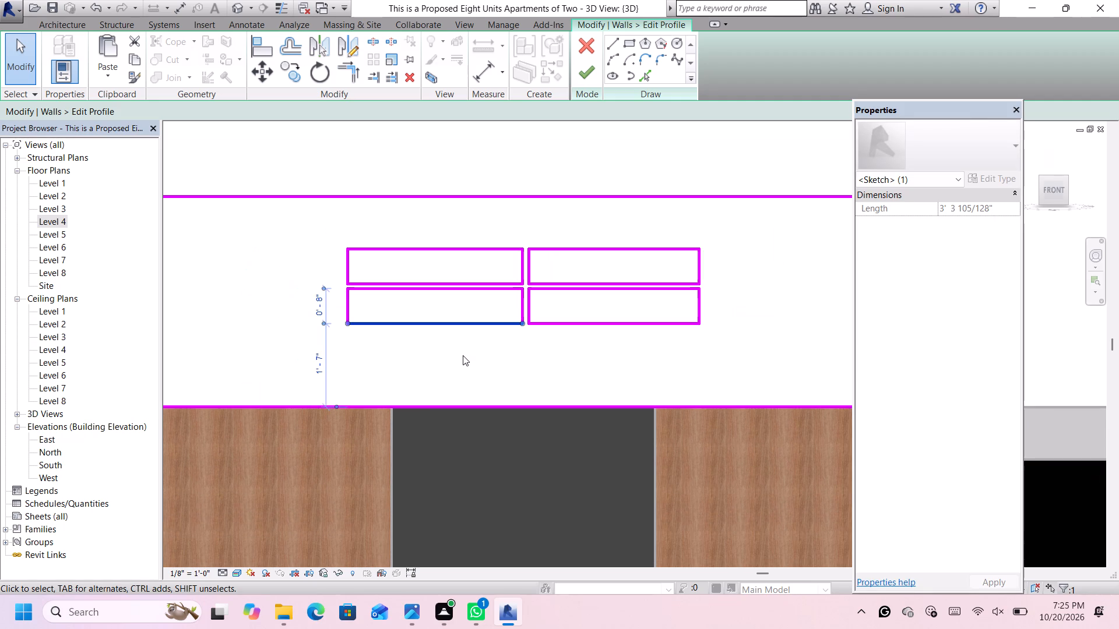
{"action": "left_click", "coordinate": [589, 76]}
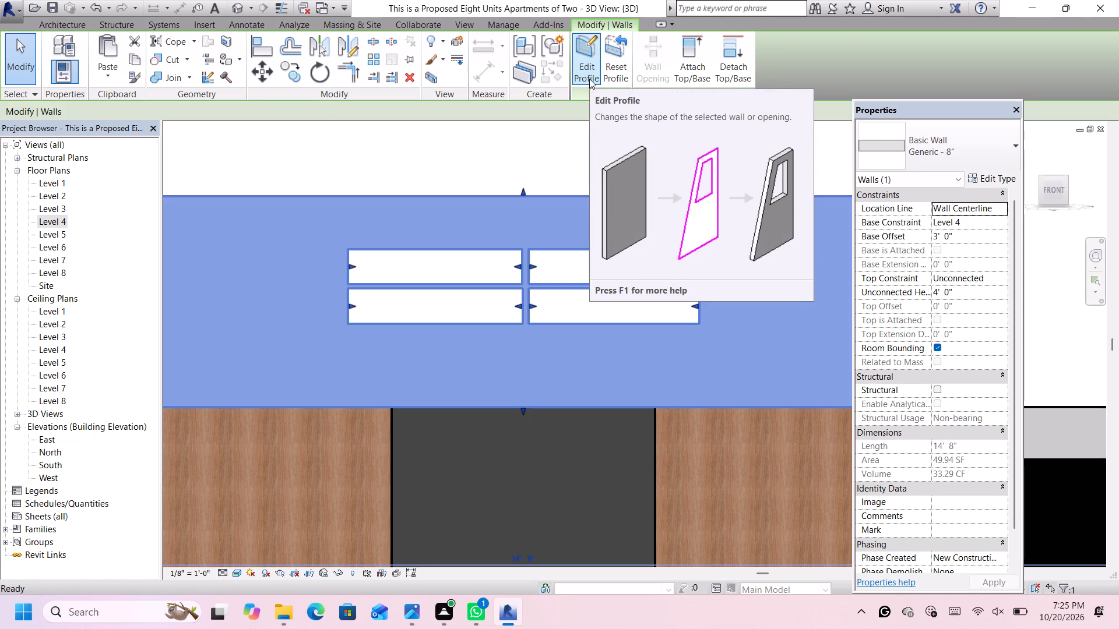
{"action": "scroll", "coordinate": [472, 319], "scroll_direction": "down", "scroll_amount": 4}
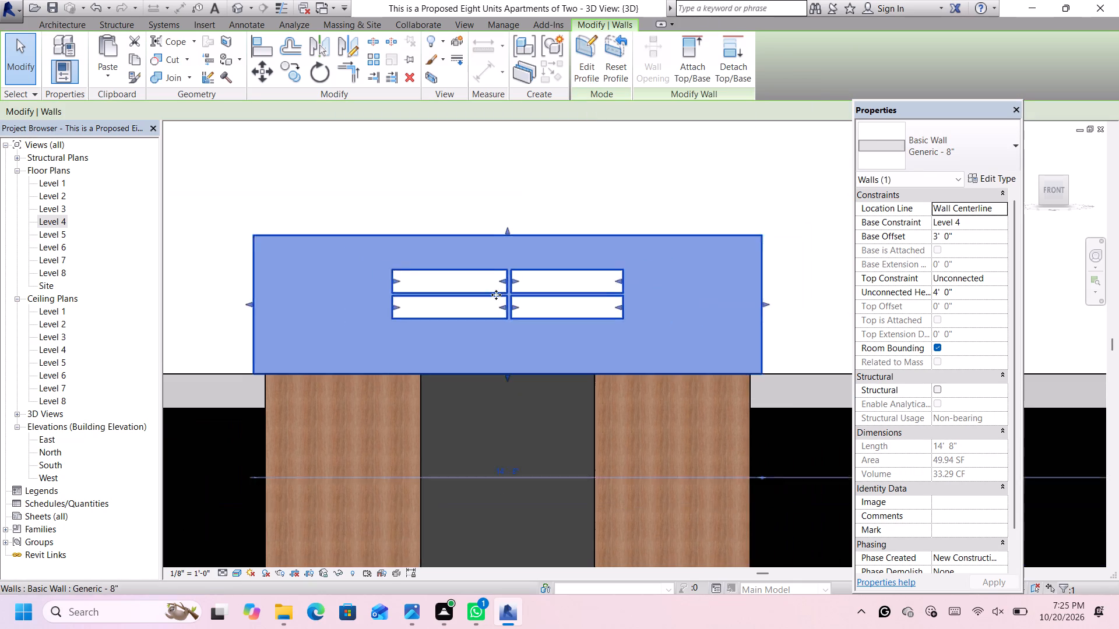
{"action": "left_click", "coordinate": [622, 210]}
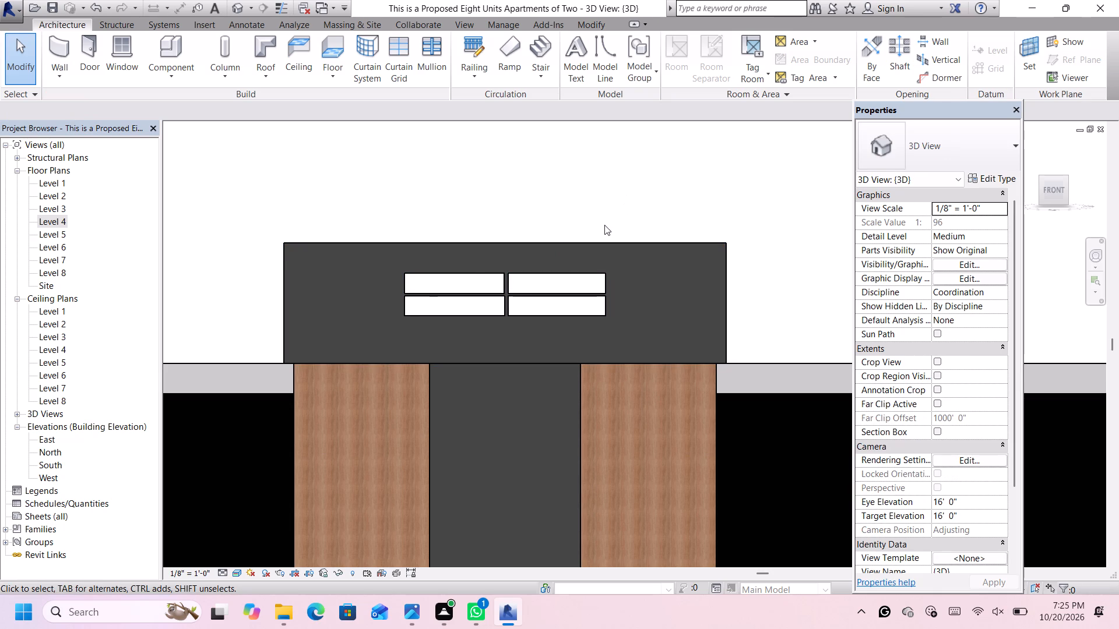
Examine the wall with its openings against the whole building, from the front and in a corner 3D view.
{"action": "scroll", "coordinate": [604, 230], "scroll_direction": "down", "scroll_amount": 8}
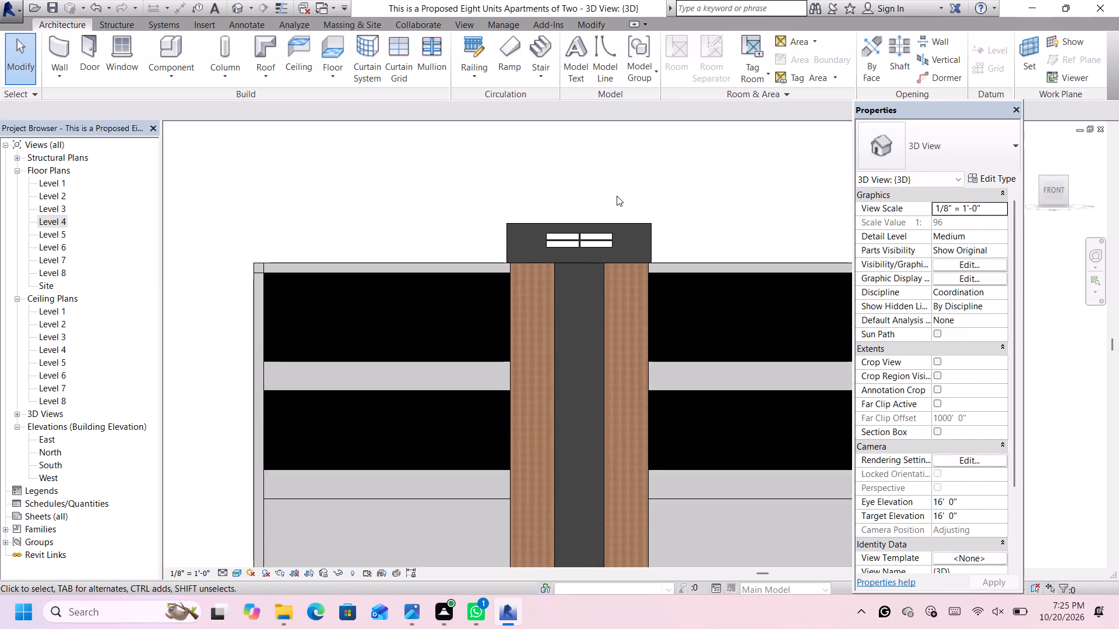
{"action": "scroll", "coordinate": [609, 190], "scroll_direction": "up", "scroll_amount": 1}
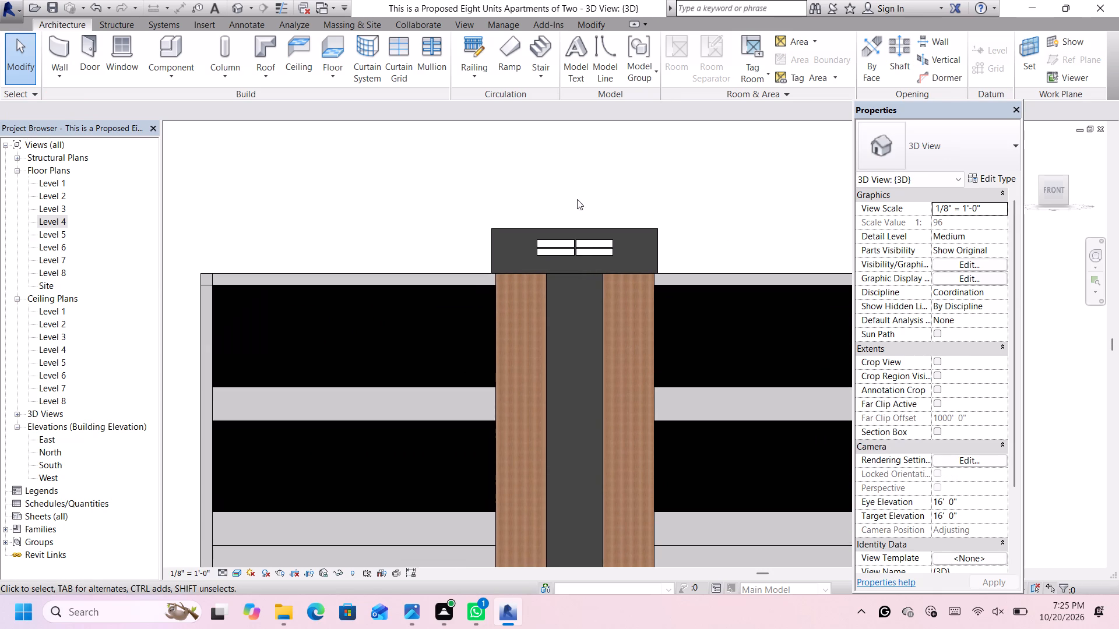
{"action": "scroll", "coordinate": [567, 236], "scroll_direction": "down", "scroll_amount": 3}
{"action": "scroll", "coordinate": [595, 346], "scroll_direction": "down", "scroll_amount": 1}
{"action": "scroll", "coordinate": [654, 225], "scroll_direction": "up", "scroll_amount": 1}
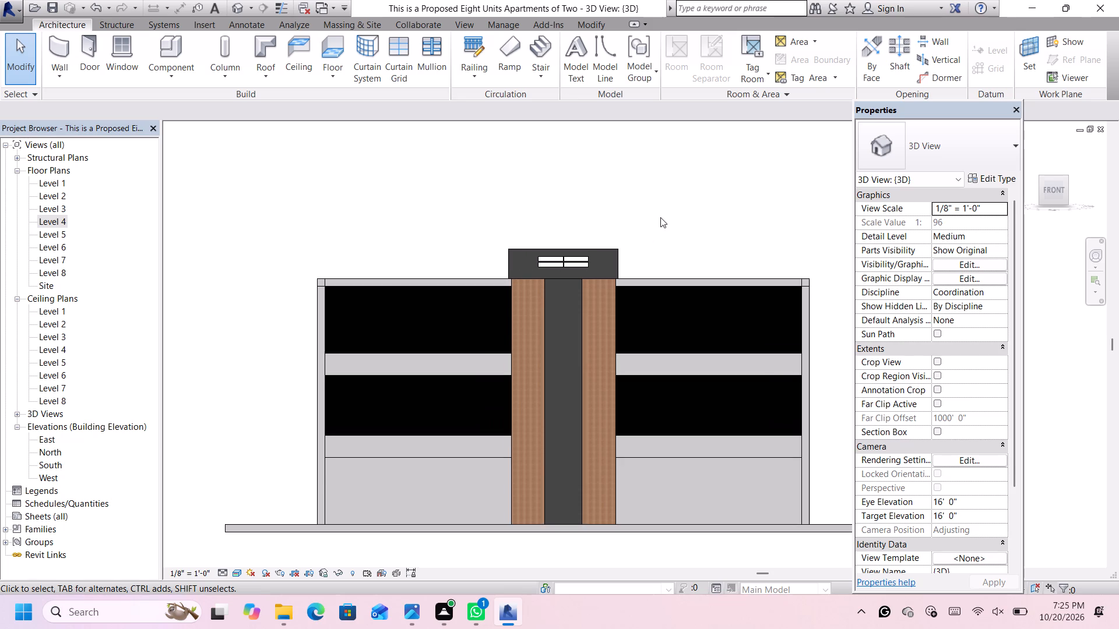
{"action": "scroll", "coordinate": [564, 214], "scroll_direction": "down", "scroll_amount": 2}
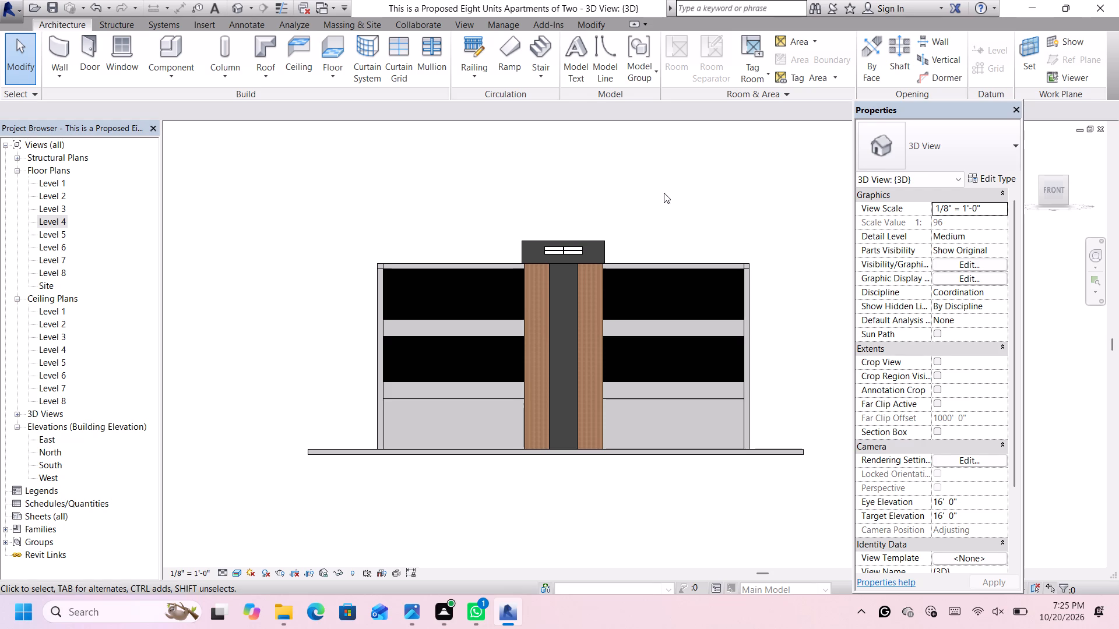
{"action": "scroll", "coordinate": [664, 193], "scroll_direction": "up", "scroll_amount": 4}
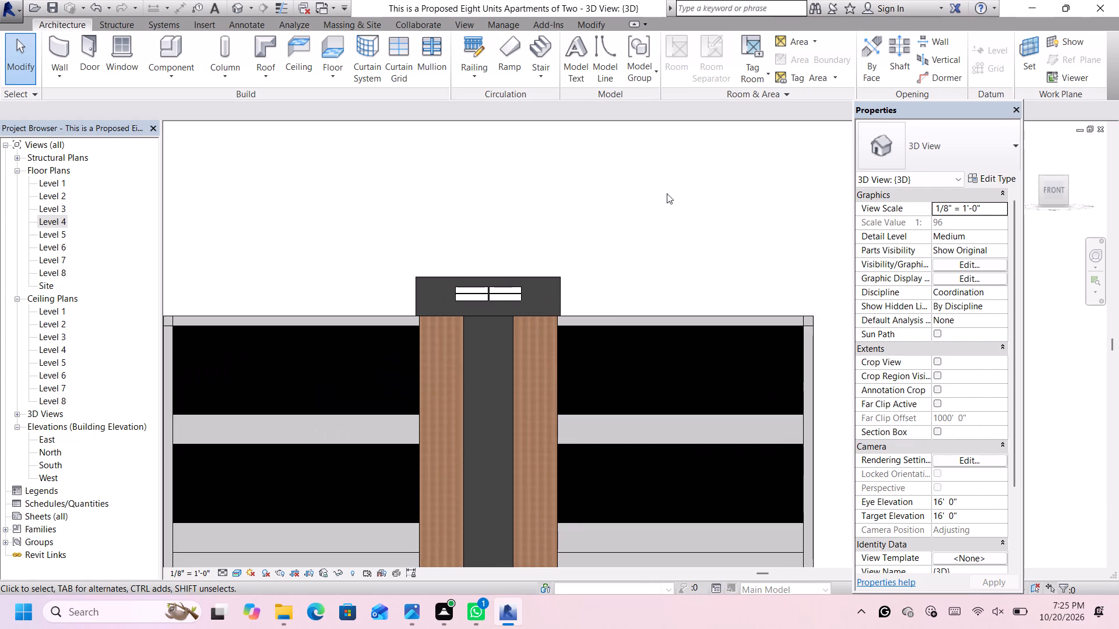
{"action": "scroll", "coordinate": [778, 210], "scroll_direction": "down", "scroll_amount": 2}
{"action": "left_click", "coordinate": [1064, 177]}
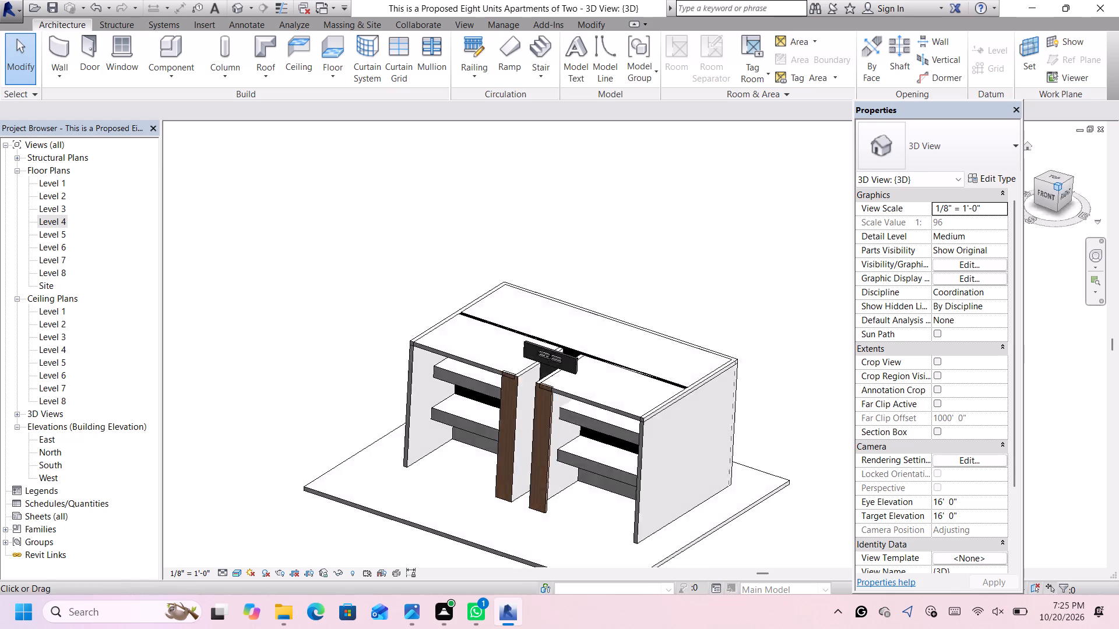
{"action": "scroll", "coordinate": [728, 261], "scroll_direction": "up", "scroll_amount": 2}
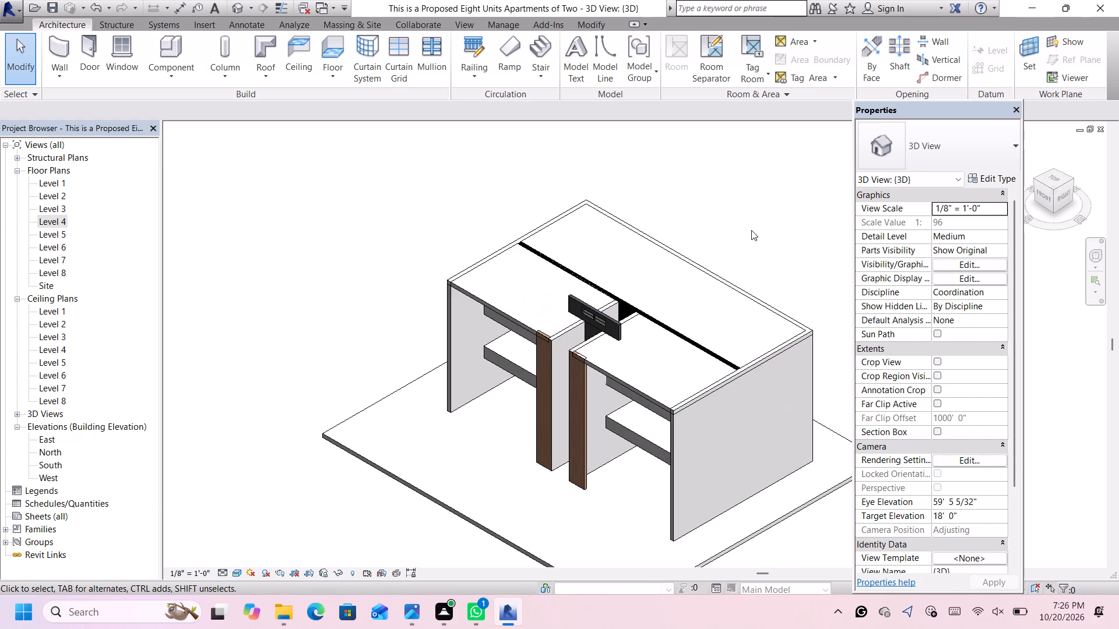
{"action": "scroll", "coordinate": [755, 223], "scroll_direction": "up", "scroll_amount": 4}
{"action": "scroll", "coordinate": [755, 225], "scroll_direction": "down", "scroll_amount": 2}
{"action": "scroll", "coordinate": [781, 210], "scroll_direction": "up", "scroll_amount": 1}
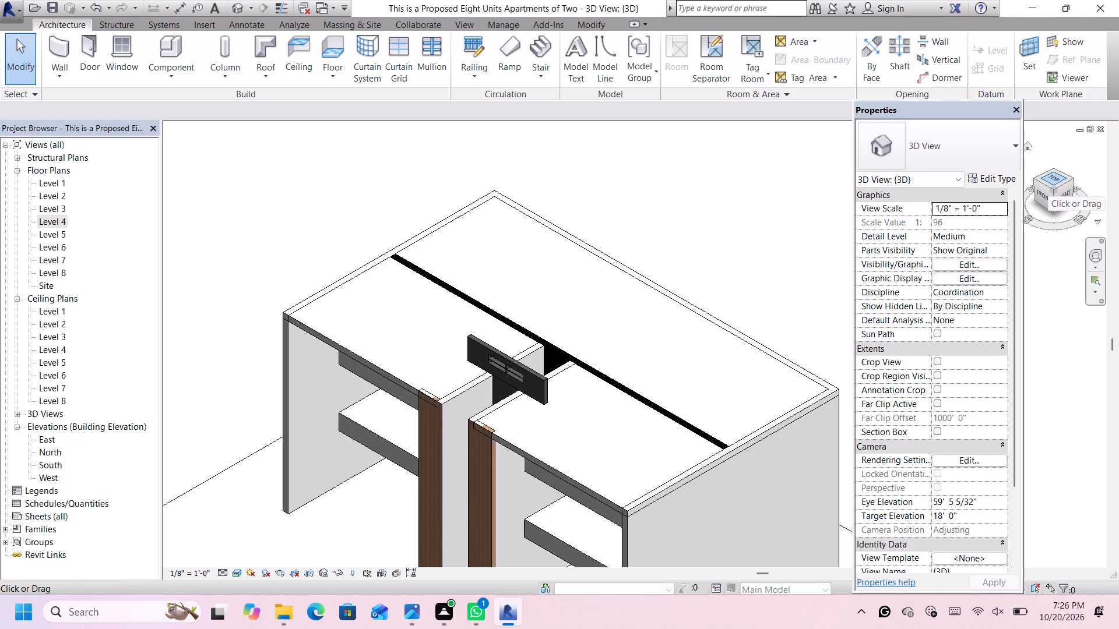
Start a Generic - 12" floor in the top 3D view and sketch a rectangular boundary about 24' by 46' over the roof.
{"action": "left_click", "coordinate": [1050, 178]}
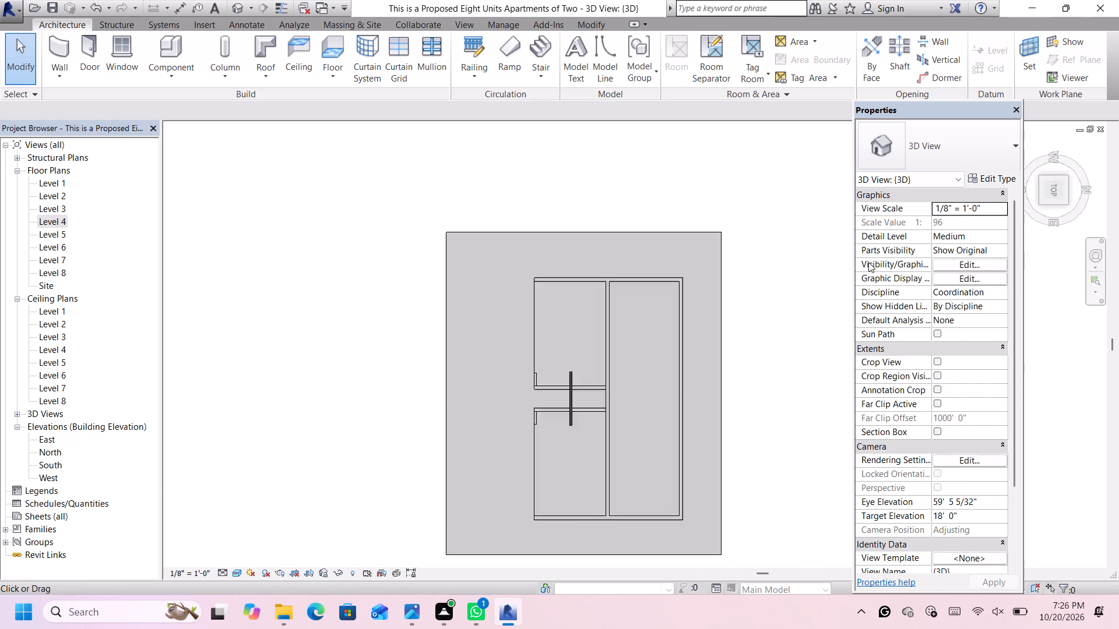
{"action": "scroll", "coordinate": [791, 258], "scroll_direction": "up", "scroll_amount": 2}
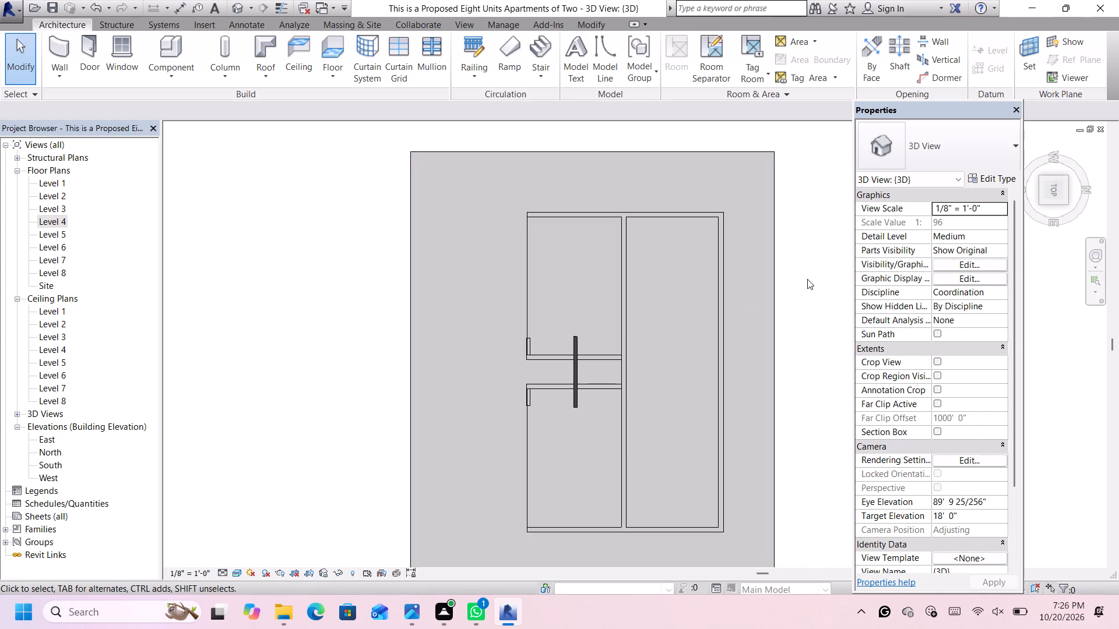
{"action": "scroll", "coordinate": [807, 280], "scroll_direction": "up", "scroll_amount": 1}
{"action": "scroll", "coordinate": [804, 298], "scroll_direction": "down", "scroll_amount": 3}
{"action": "scroll", "coordinate": [822, 363], "scroll_direction": "up", "scroll_amount": 3}
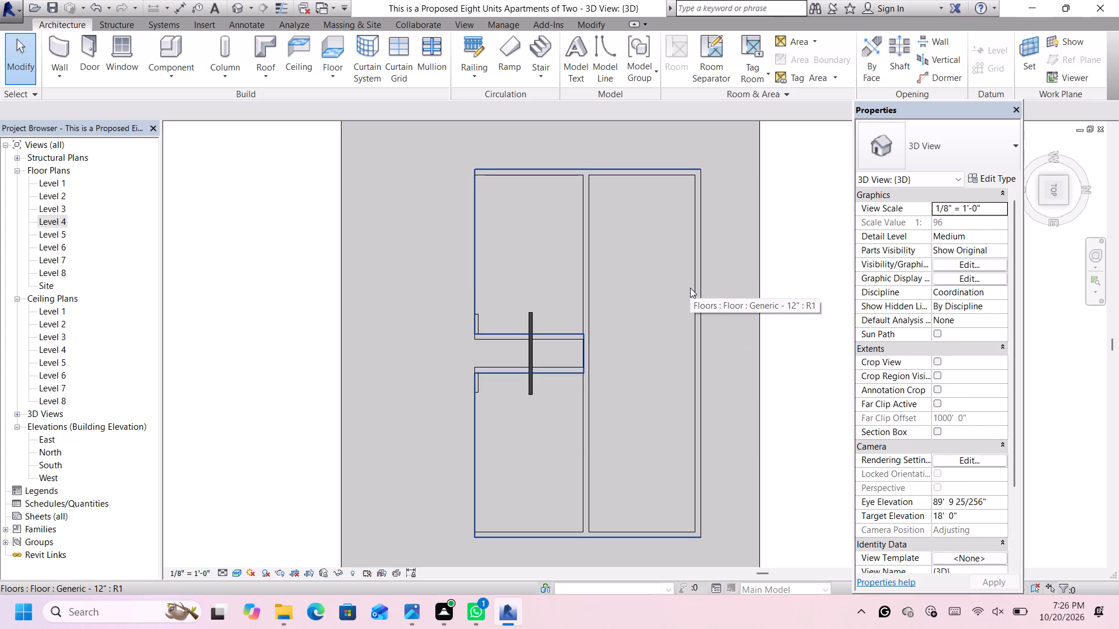
{"action": "scroll", "coordinate": [585, 306], "scroll_direction": "up", "scroll_amount": 3}
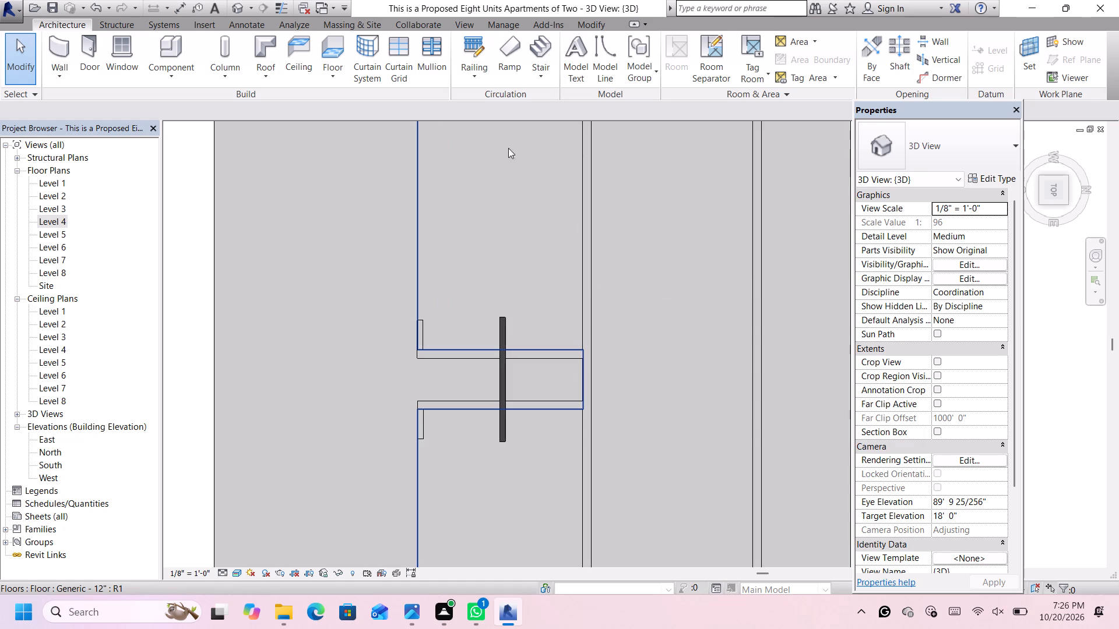
{"action": "left_click", "coordinate": [323, 55]}
{"action": "scroll", "coordinate": [628, 294], "scroll_direction": "down", "scroll_amount": 3}
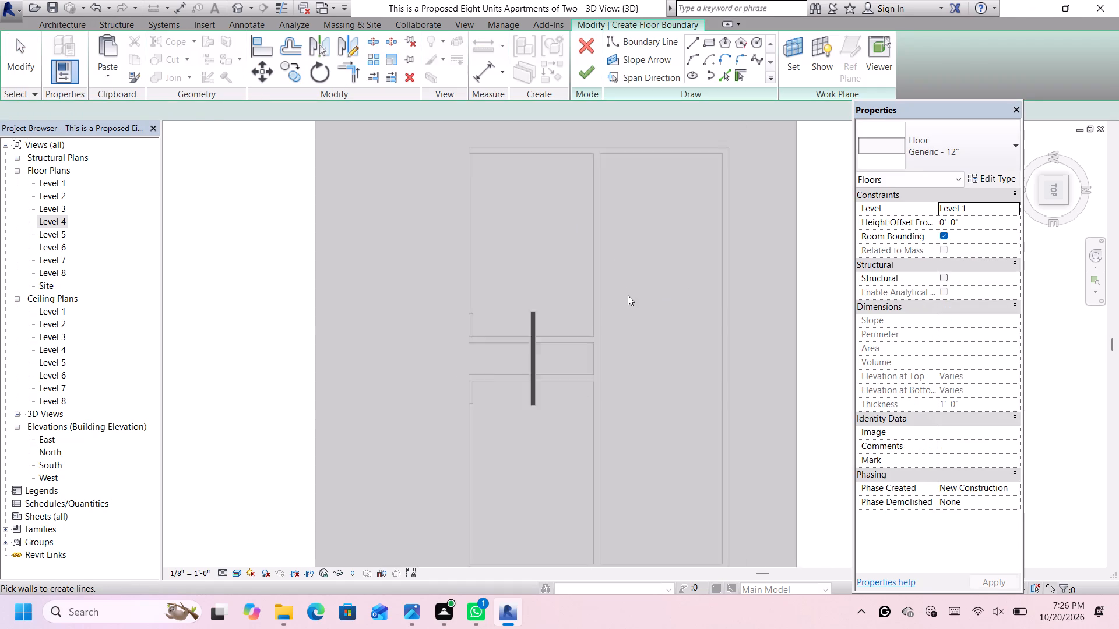
{"action": "scroll", "coordinate": [628, 295], "scroll_direction": "down", "scroll_amount": 2}
{"action": "scroll", "coordinate": [708, 232], "scroll_direction": "up", "scroll_amount": 1}
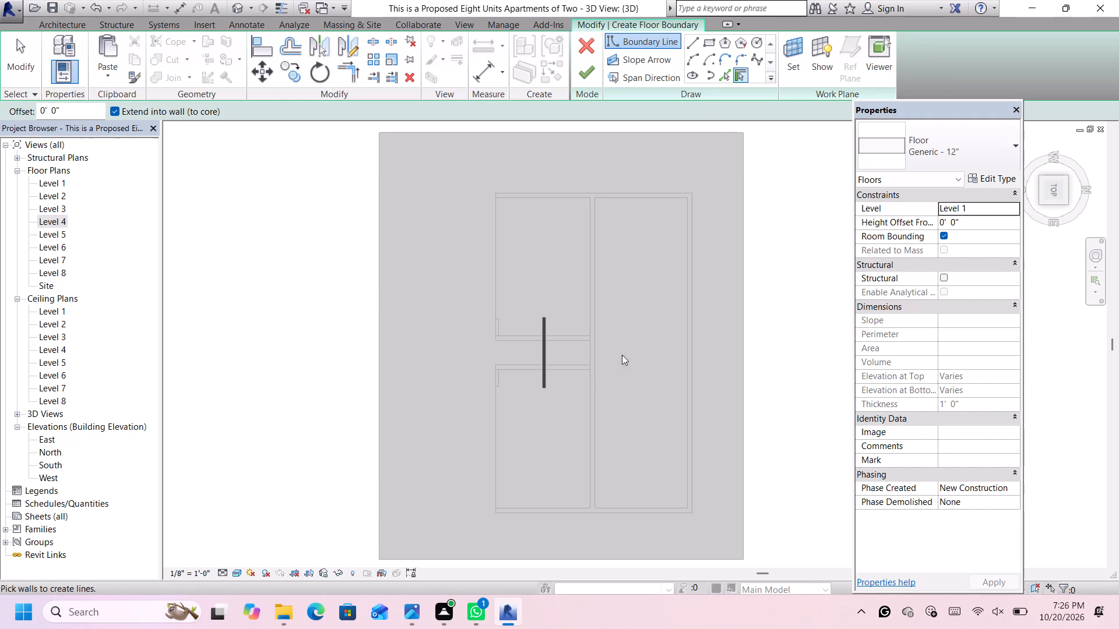
{"action": "scroll", "coordinate": [626, 361], "scroll_direction": "up", "scroll_amount": 1}
{"action": "scroll", "coordinate": [632, 344], "scroll_direction": "down", "scroll_amount": 1}
{"action": "scroll", "coordinate": [747, 230], "scroll_direction": "up", "scroll_amount": 1}
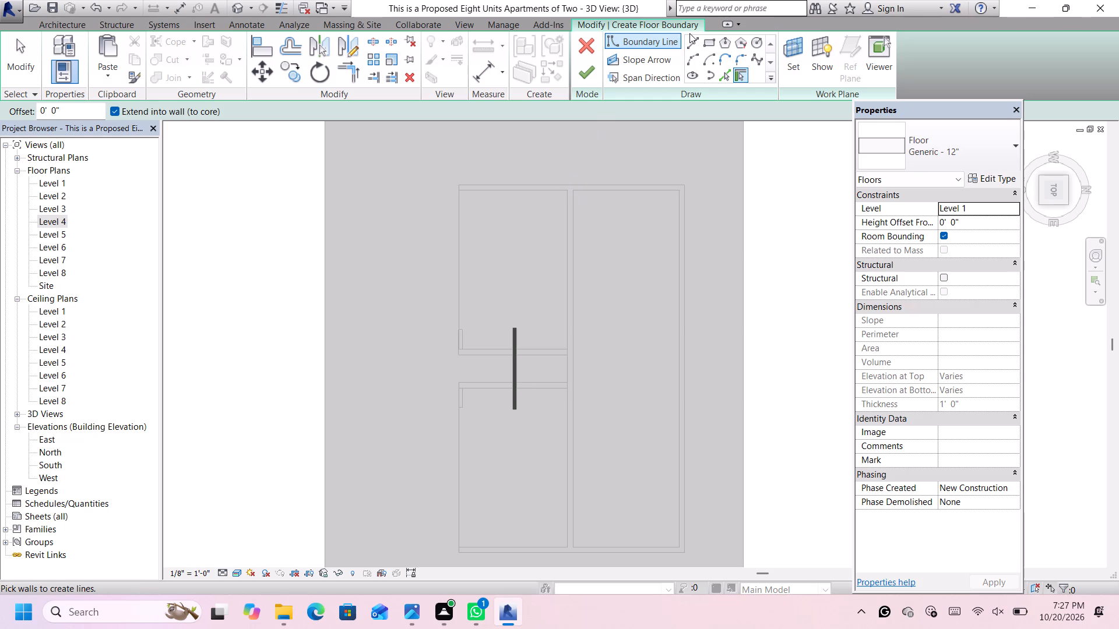
{"action": "left_click", "coordinate": [706, 41]}
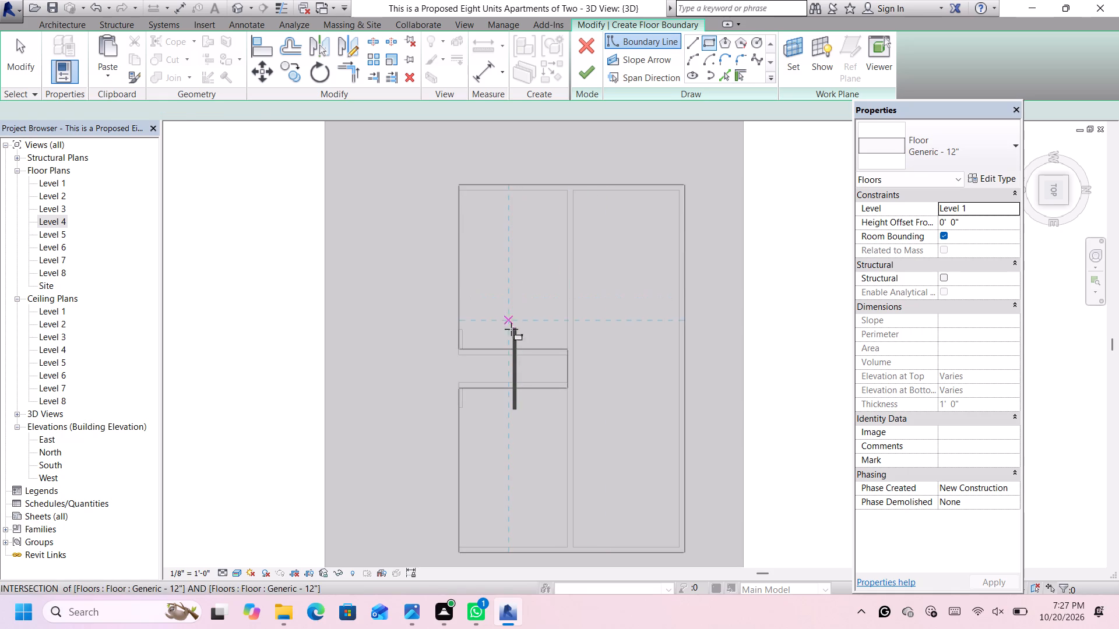
{"action": "scroll", "coordinate": [515, 331], "scroll_direction": "up", "scroll_amount": 1}
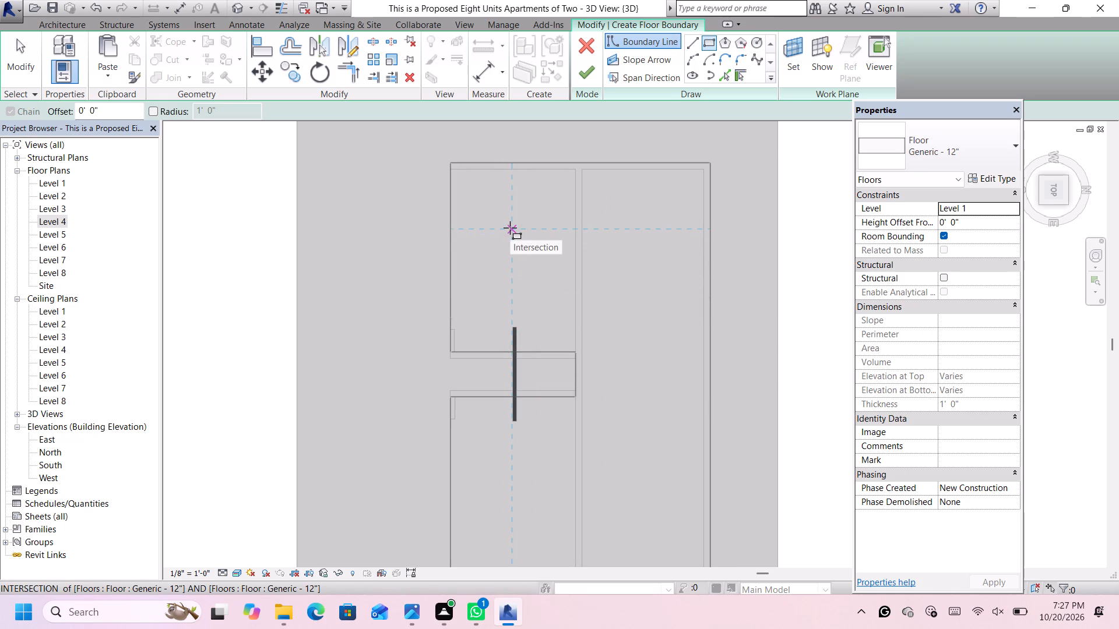
{"action": "left_click", "coordinate": [510, 228]}
{"action": "scroll", "coordinate": [594, 351], "scroll_direction": "down", "scroll_amount": 5}
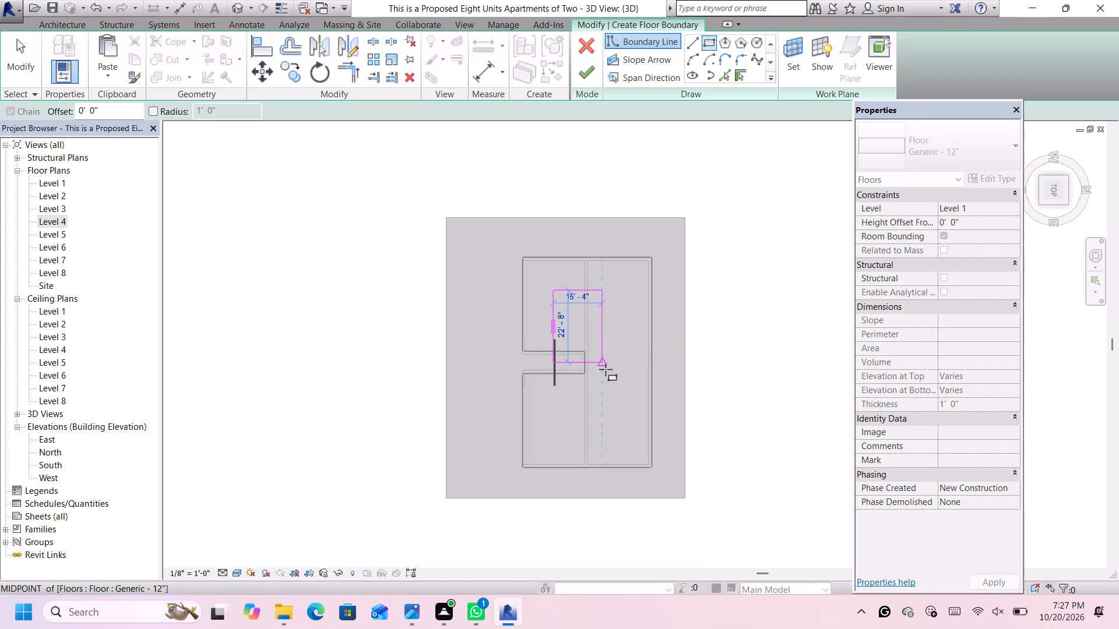
{"action": "scroll", "coordinate": [613, 401], "scroll_direction": "up", "scroll_amount": 1}
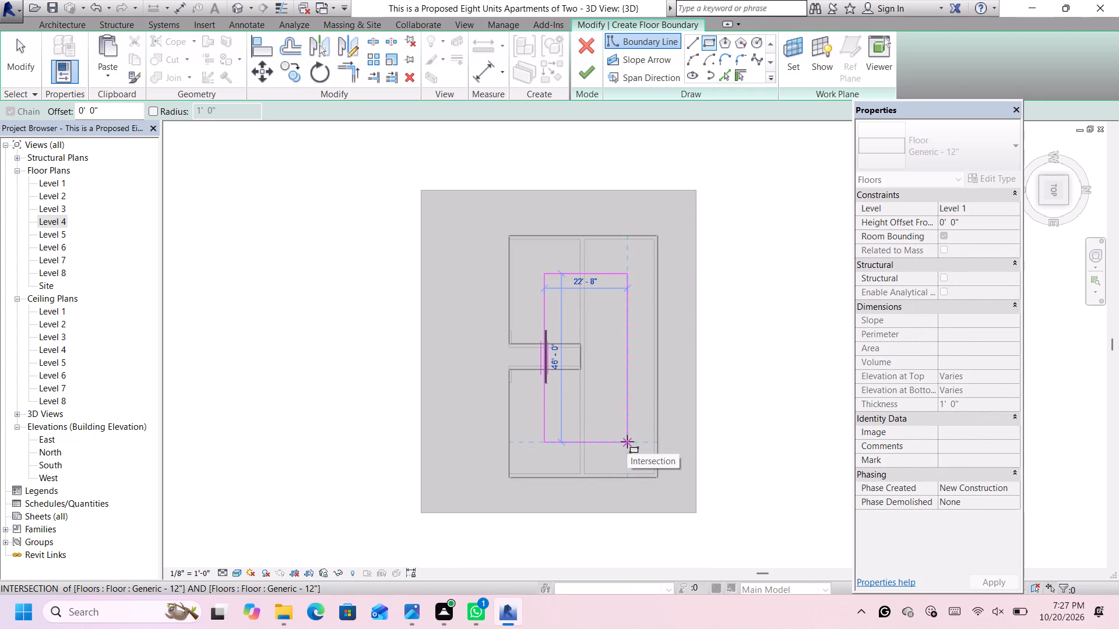
{"action": "scroll", "coordinate": [627, 441], "scroll_direction": "up", "scroll_amount": 1}
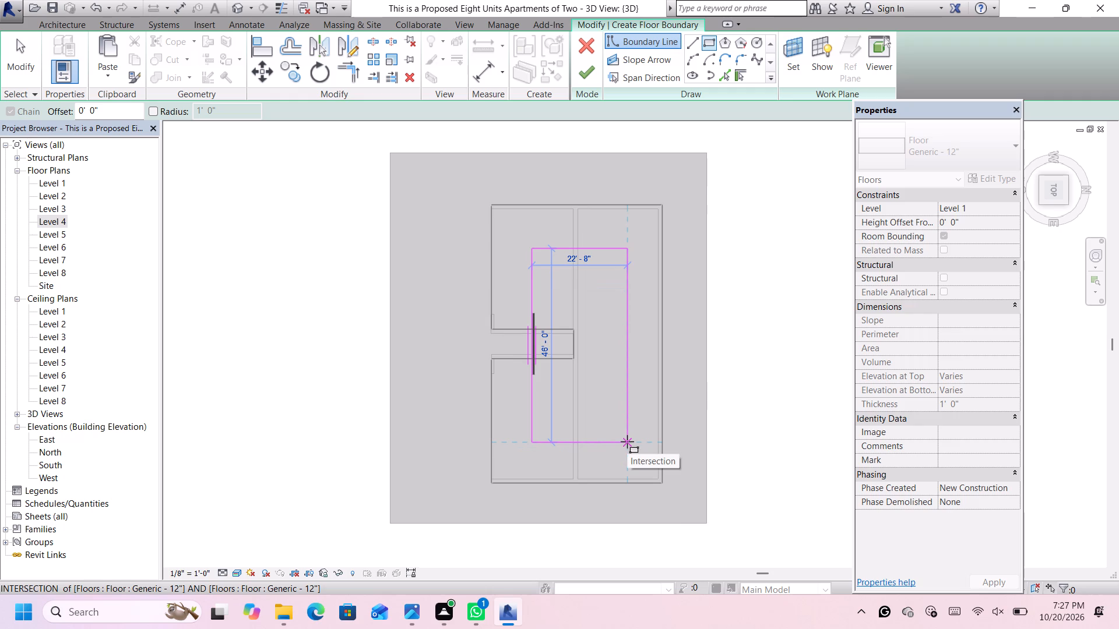
{"action": "scroll", "coordinate": [627, 441], "scroll_direction": "up", "scroll_amount": 1}
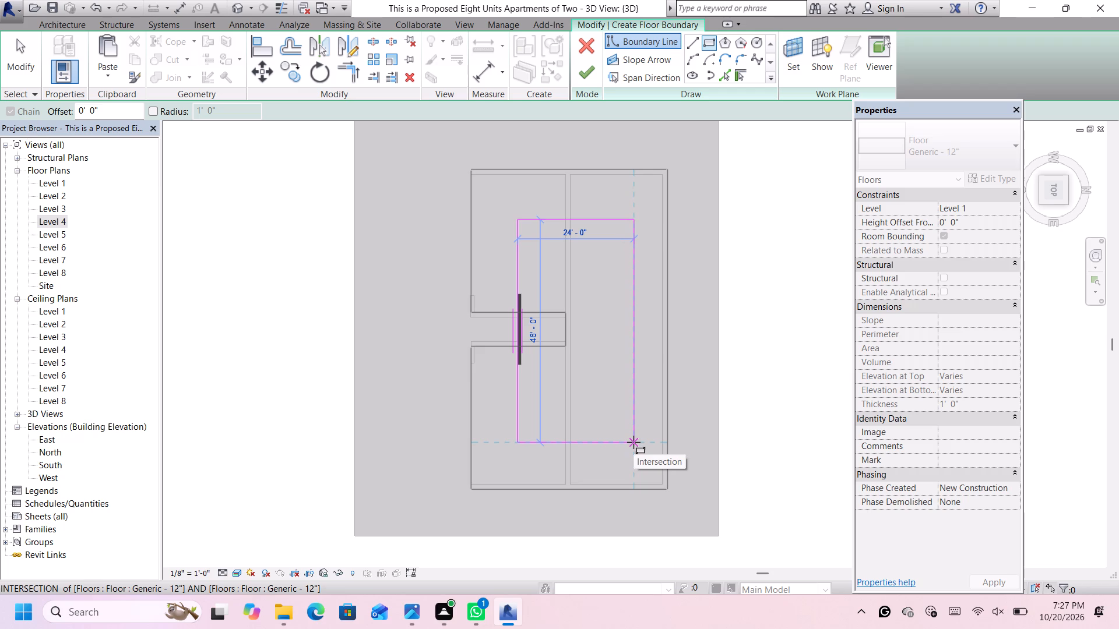
{"action": "left_click", "coordinate": [632, 442]}
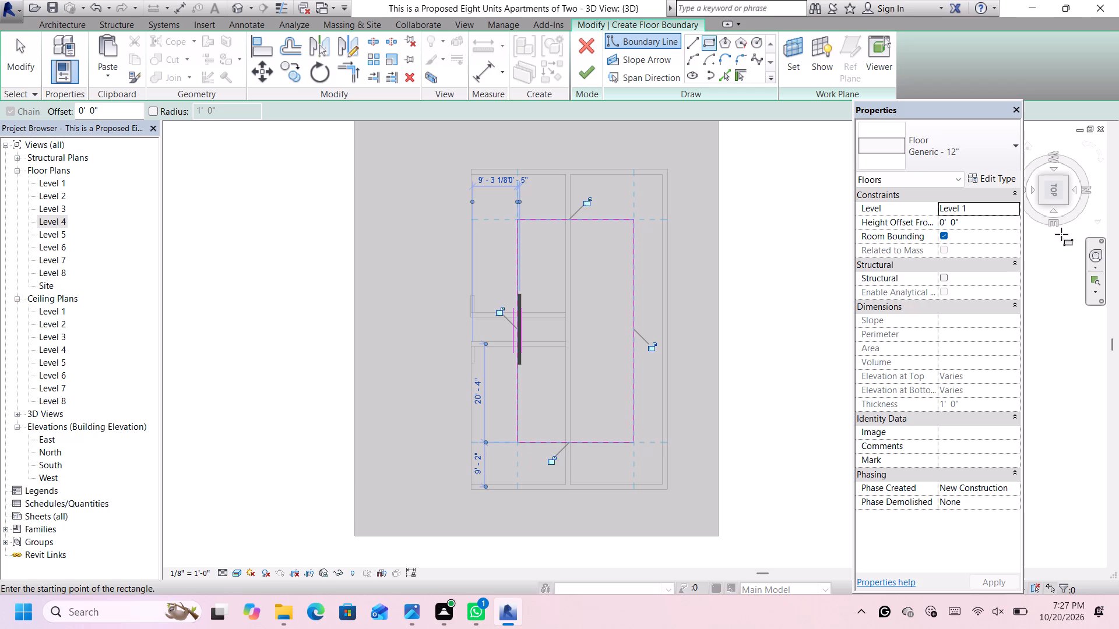
Set the new floor's level to Level 6 and finish its boundary sketch.
{"action": "left_click", "coordinate": [998, 211]}
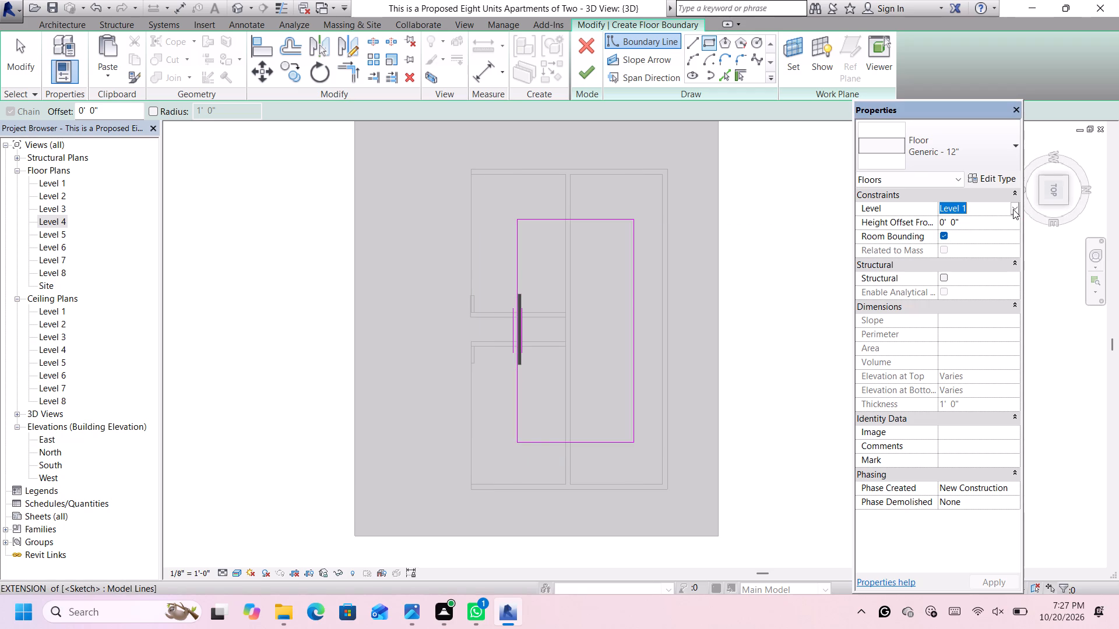
{"action": "left_click", "coordinate": [1013, 209]}
{"action": "scroll", "coordinate": [983, 260], "scroll_direction": "down", "scroll_amount": 2}
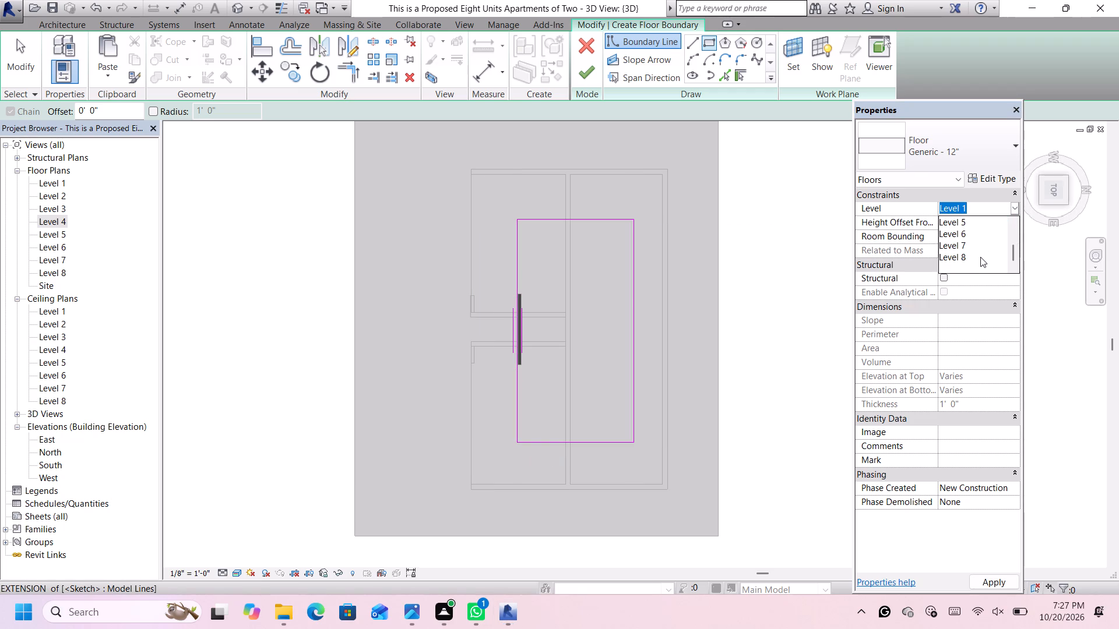
{"action": "left_click", "coordinate": [969, 235]}
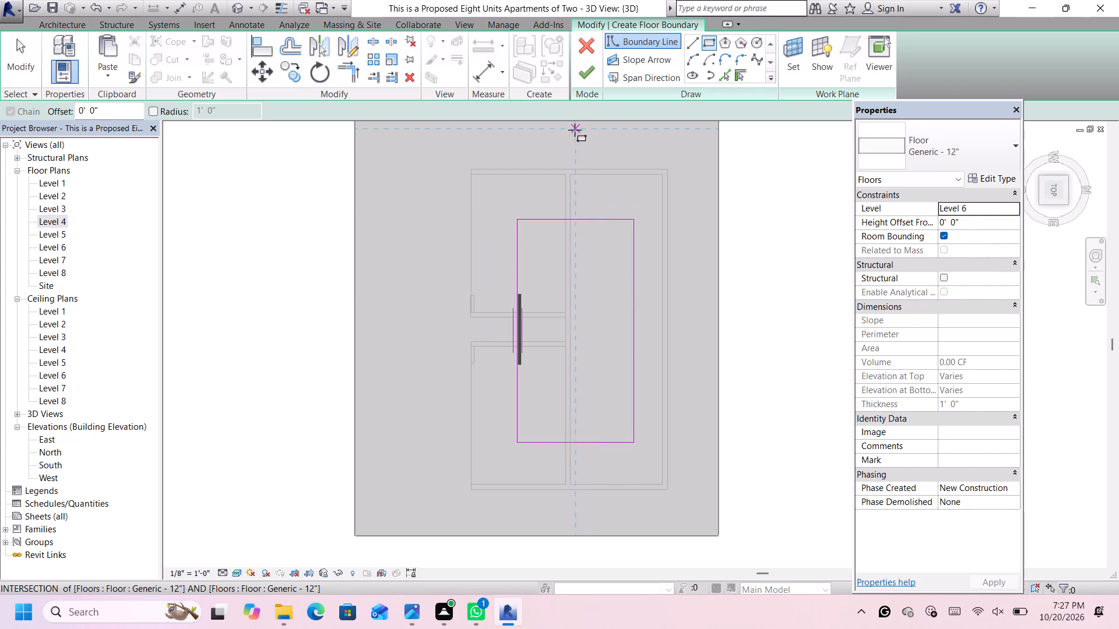
{"action": "left_click", "coordinate": [585, 75]}
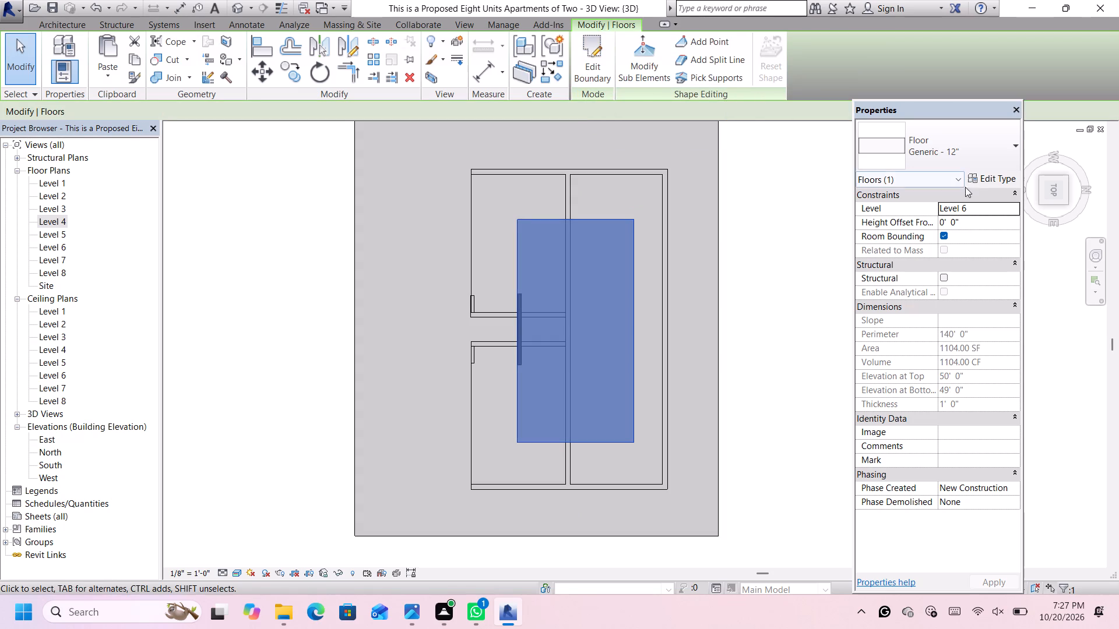
Lower the new roof slab by setting its level to Level 5.
{"action": "left_click", "coordinate": [1042, 201]}
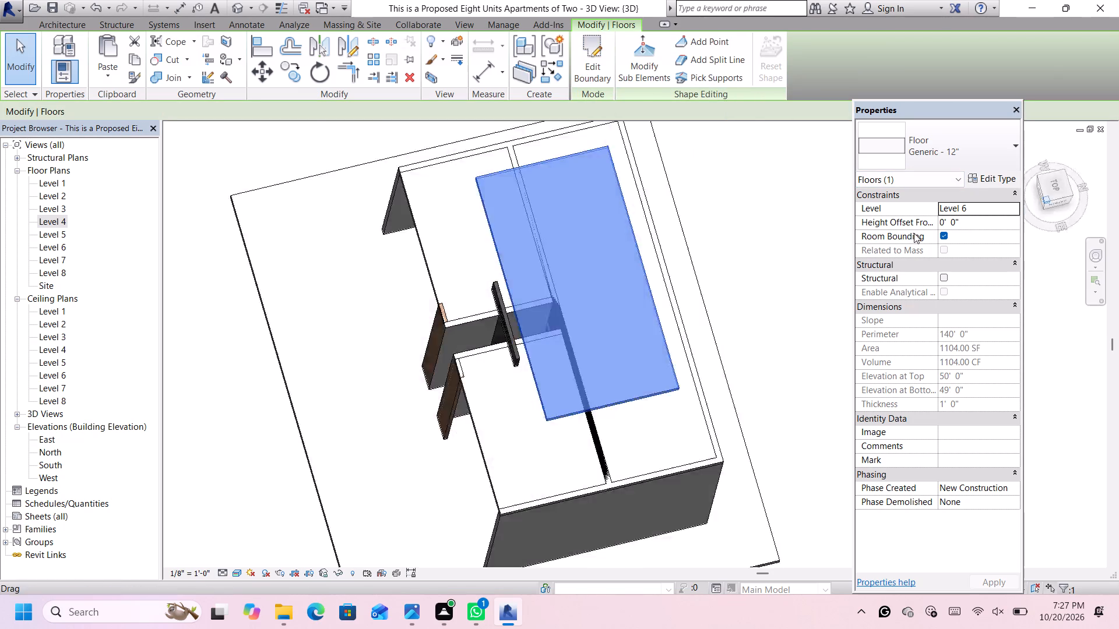
{"action": "scroll", "coordinate": [707, 255], "scroll_direction": "down", "scroll_amount": 2}
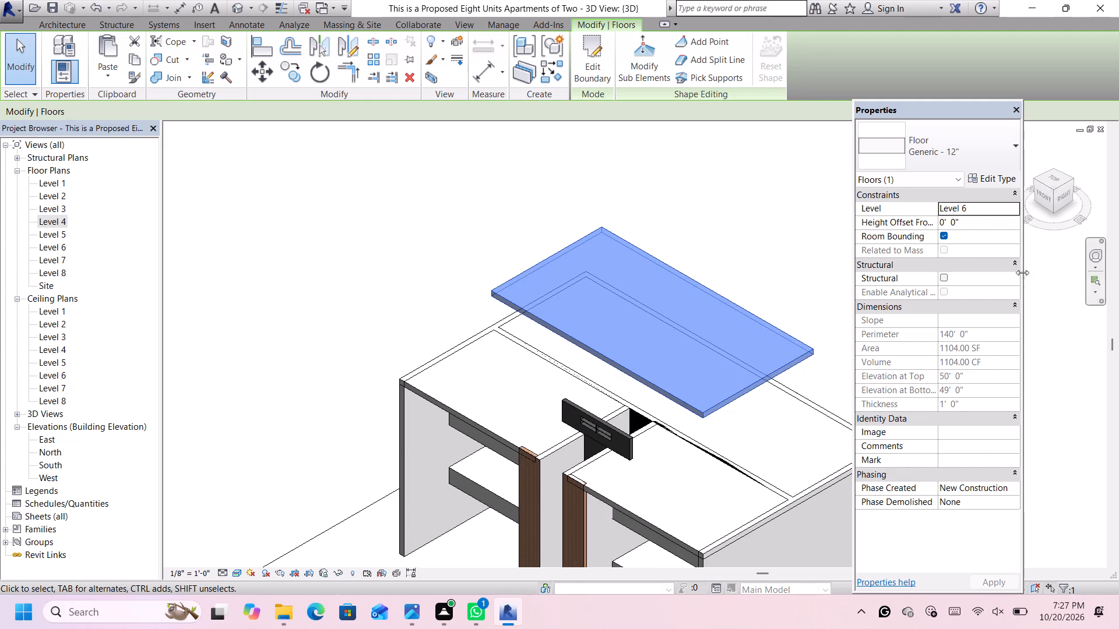
{"action": "scroll", "coordinate": [795, 288], "scroll_direction": "up", "scroll_amount": 2}
{"action": "scroll", "coordinate": [809, 263], "scroll_direction": "down", "scroll_amount": 4}
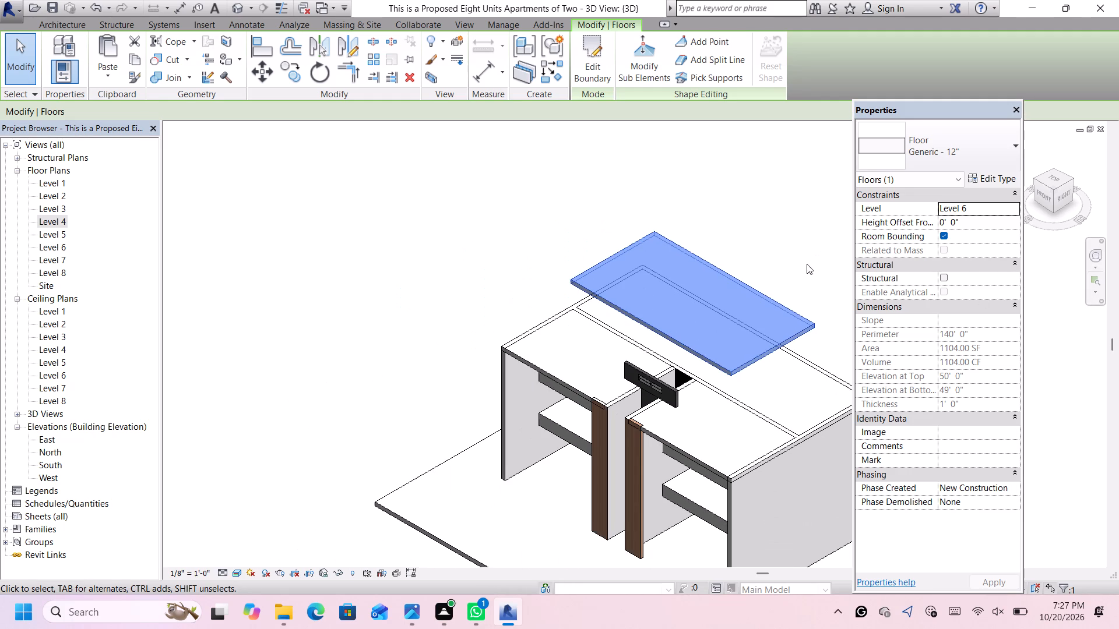
{"action": "left_click", "coordinate": [1010, 208]}
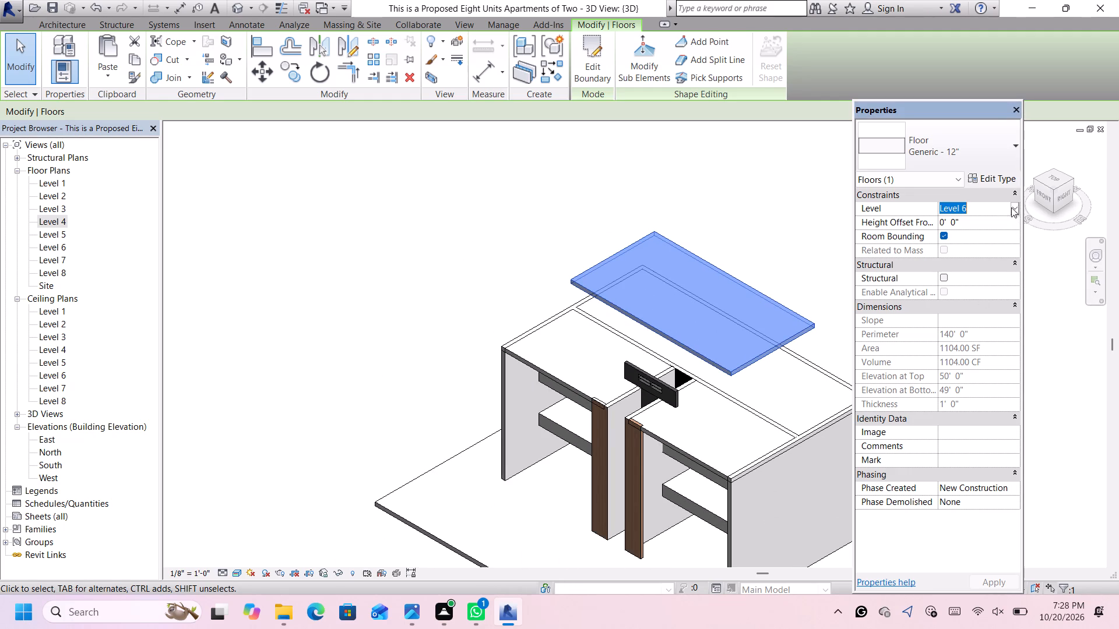
{"action": "left_click", "coordinate": [1016, 210]}
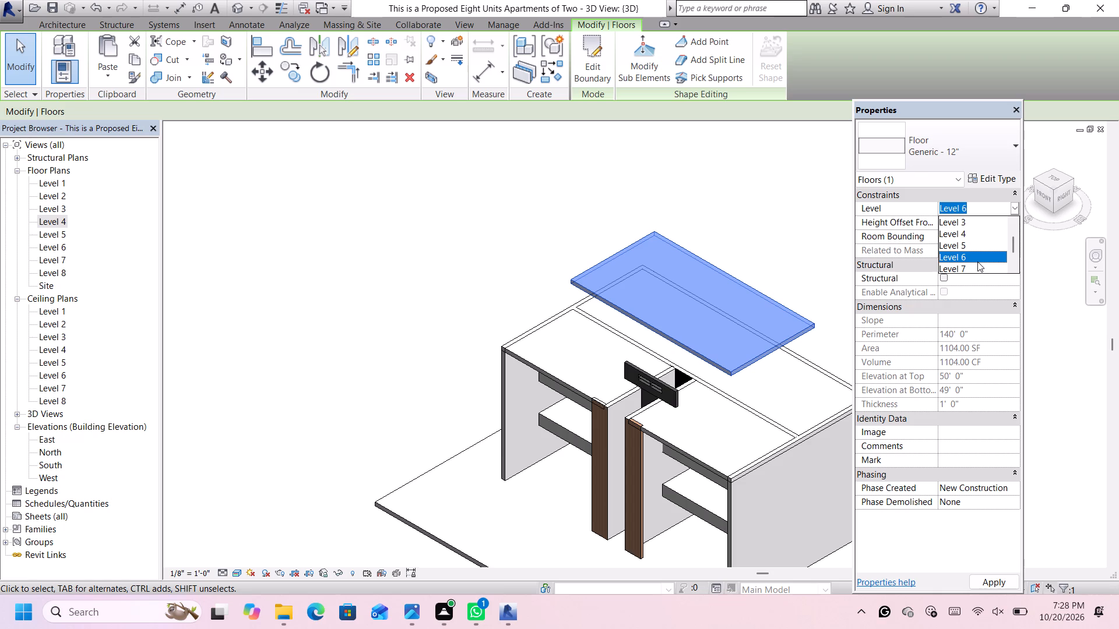
{"action": "left_click", "coordinate": [975, 245]}
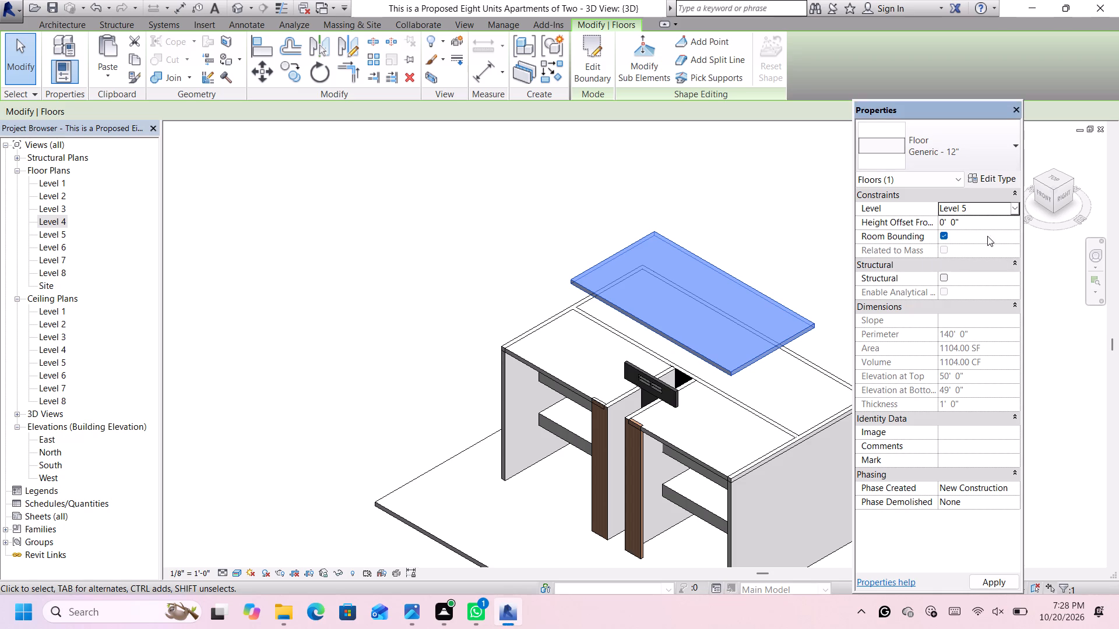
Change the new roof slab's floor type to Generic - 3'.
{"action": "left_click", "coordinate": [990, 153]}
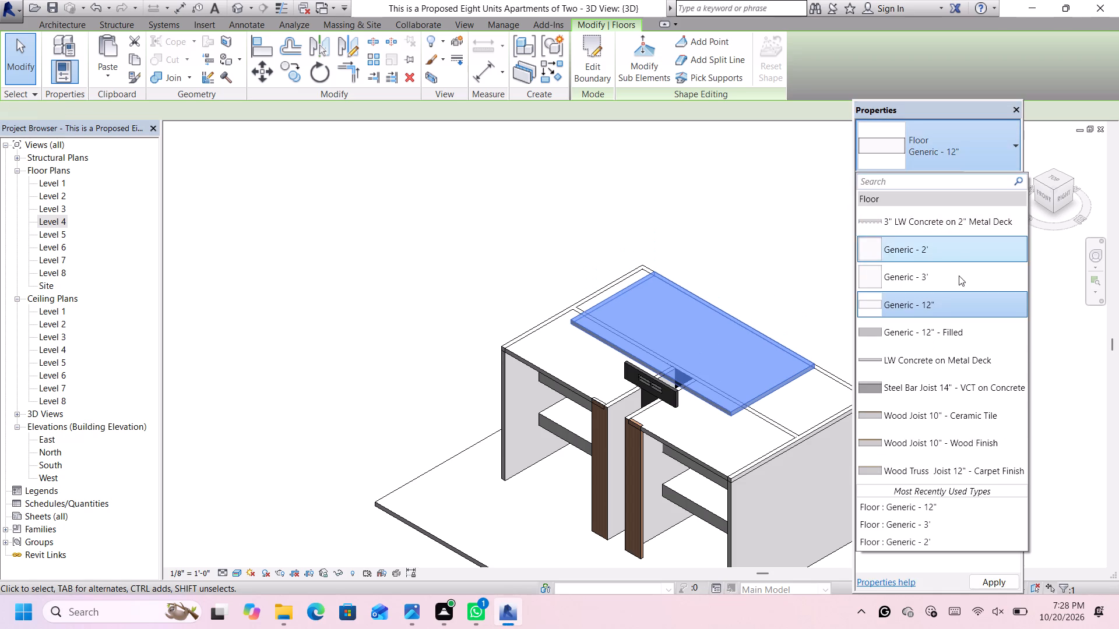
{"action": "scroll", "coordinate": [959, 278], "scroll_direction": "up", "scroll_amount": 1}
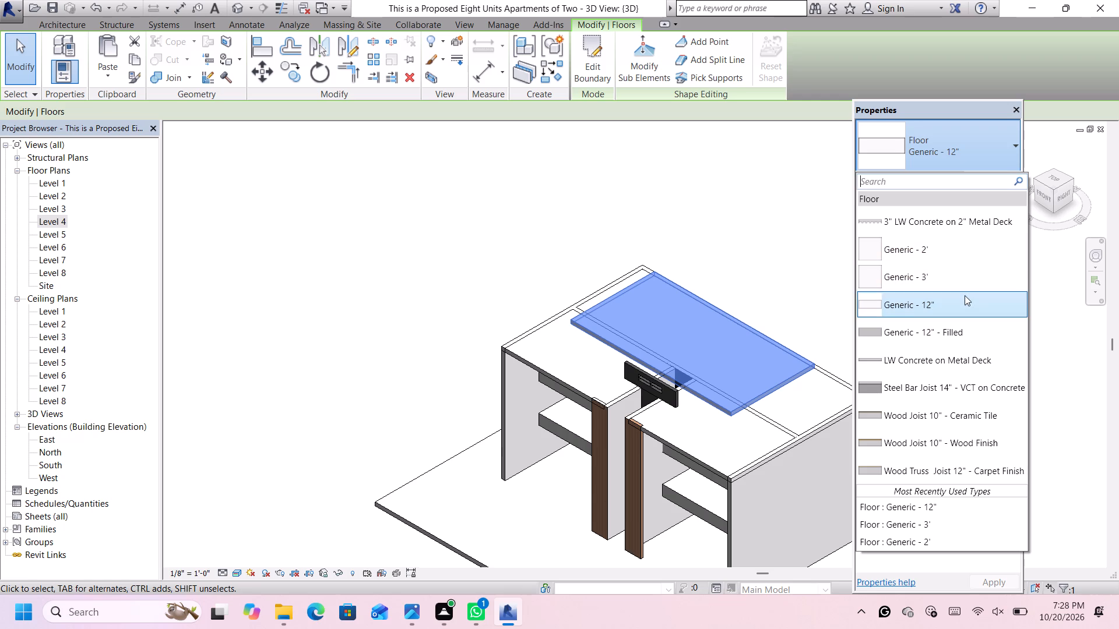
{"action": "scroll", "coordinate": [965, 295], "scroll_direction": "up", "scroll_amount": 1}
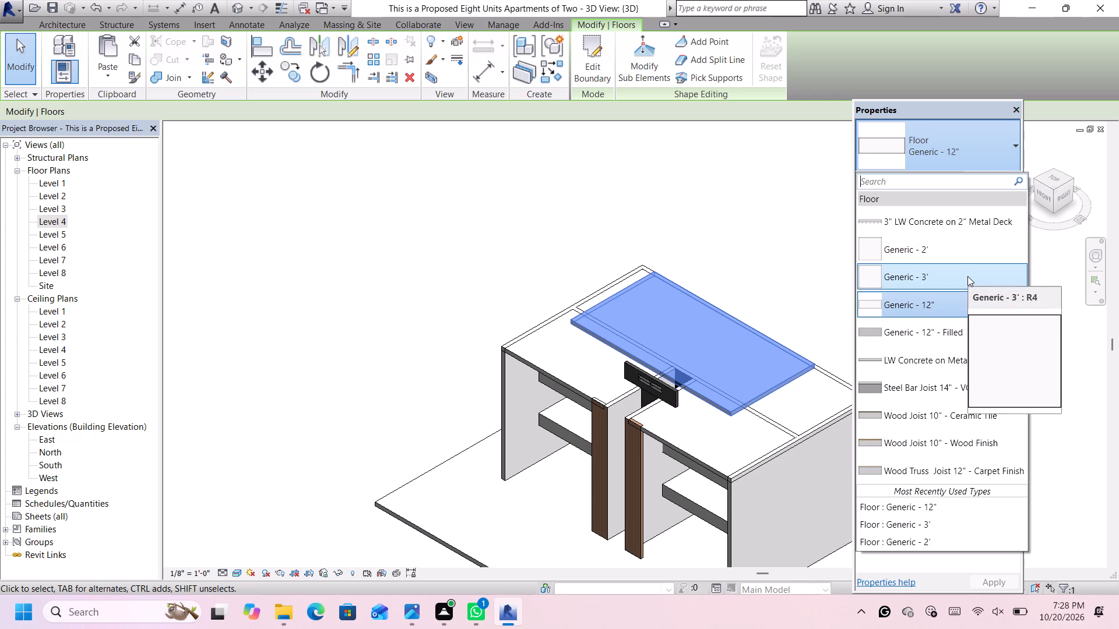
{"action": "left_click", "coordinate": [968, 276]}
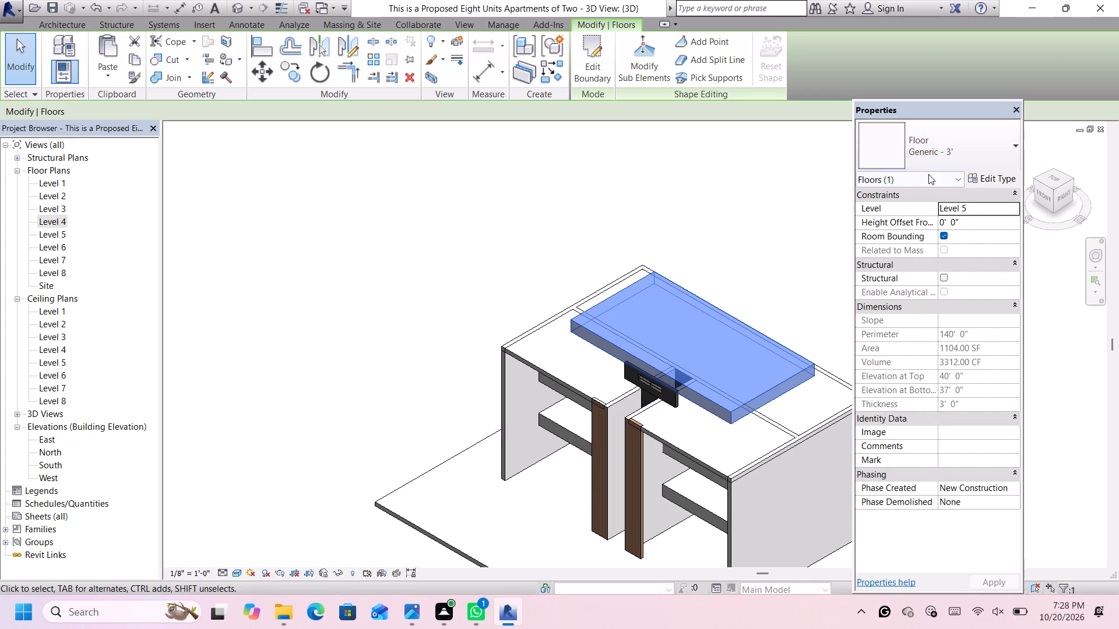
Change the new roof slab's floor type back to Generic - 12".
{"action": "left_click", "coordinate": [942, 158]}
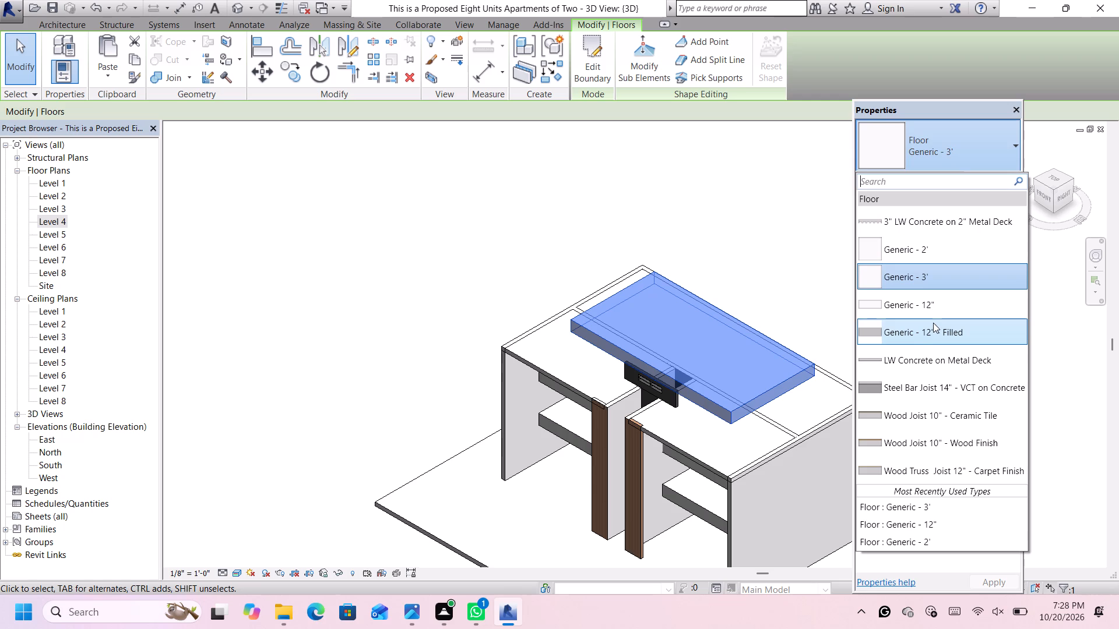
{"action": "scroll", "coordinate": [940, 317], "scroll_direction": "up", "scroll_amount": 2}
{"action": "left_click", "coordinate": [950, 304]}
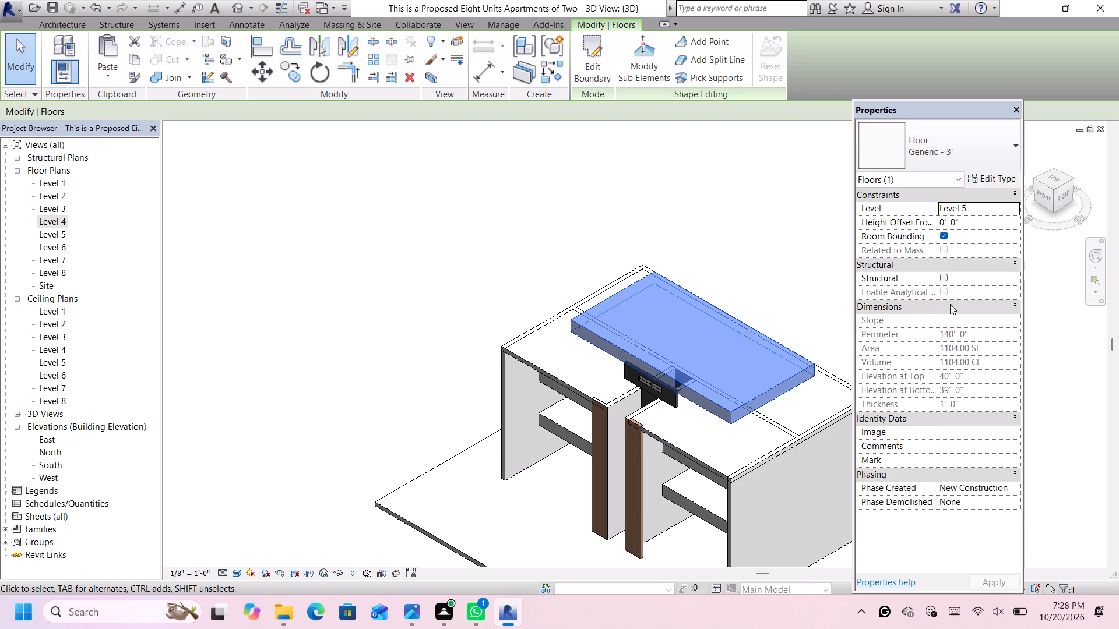
Examine the roof slab's height relative to the raised entrance wall from the front.
{"action": "scroll", "coordinate": [703, 383], "scroll_direction": "up", "scroll_amount": 5}
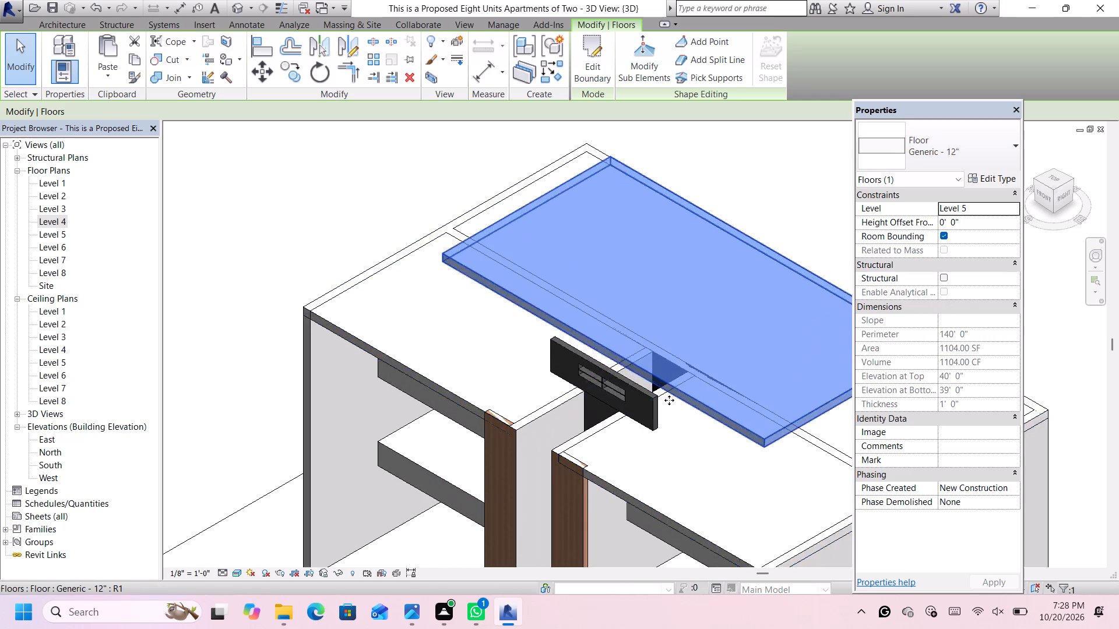
{"action": "scroll", "coordinate": [633, 389], "scroll_direction": "up", "scroll_amount": 5}
{"action": "scroll", "coordinate": [627, 381], "scroll_direction": "down", "scroll_amount": 4}
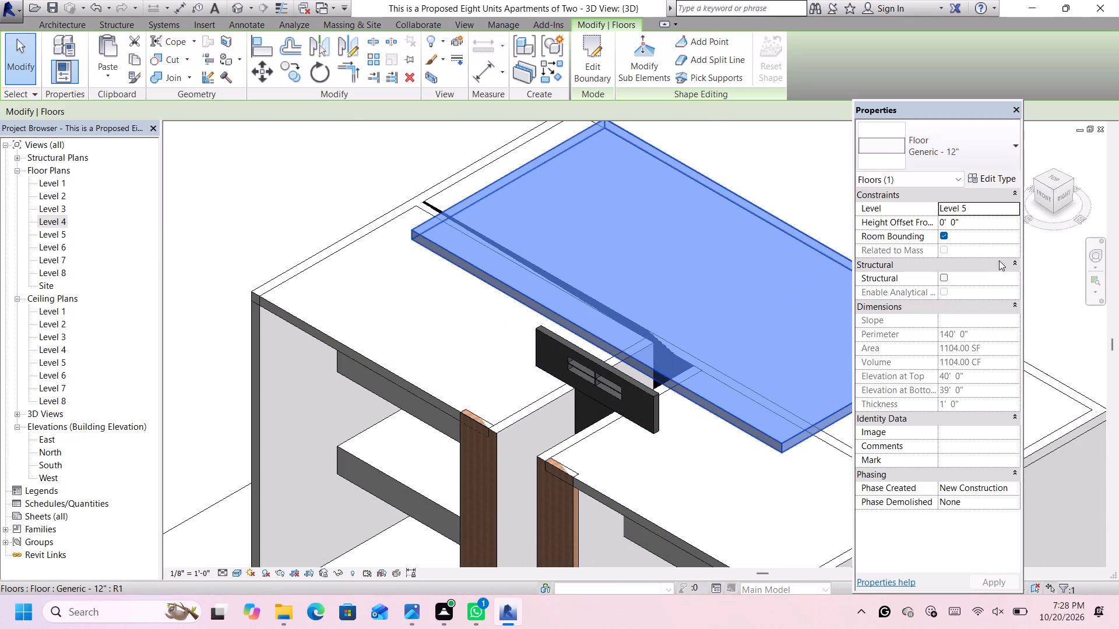
{"action": "left_click", "coordinate": [1048, 189]}
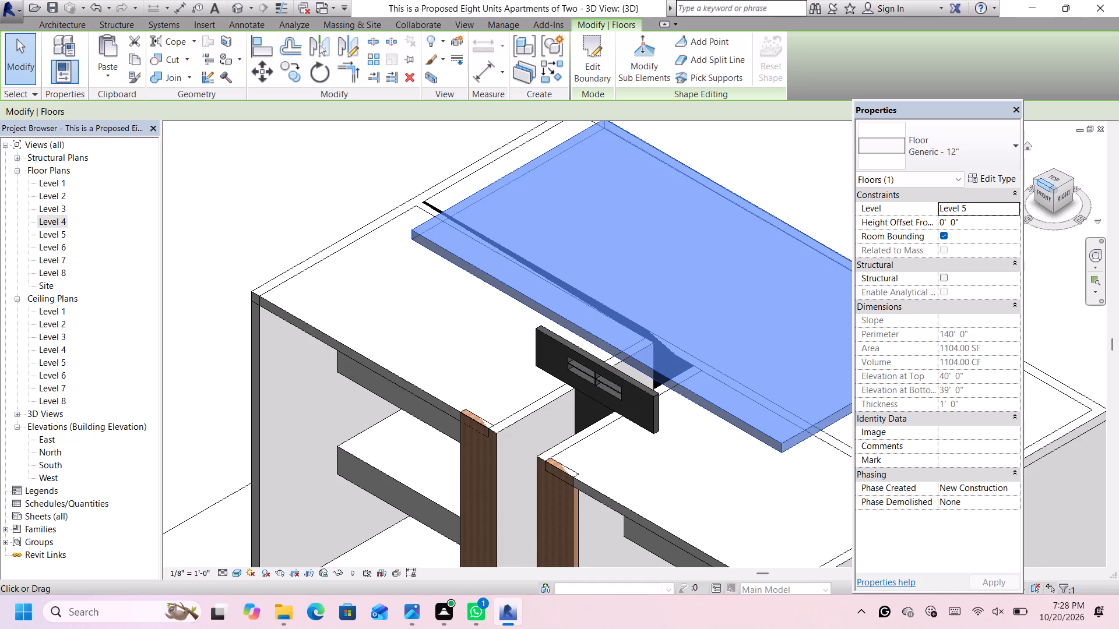
{"action": "scroll", "coordinate": [744, 361], "scroll_direction": "down", "scroll_amount": 2}
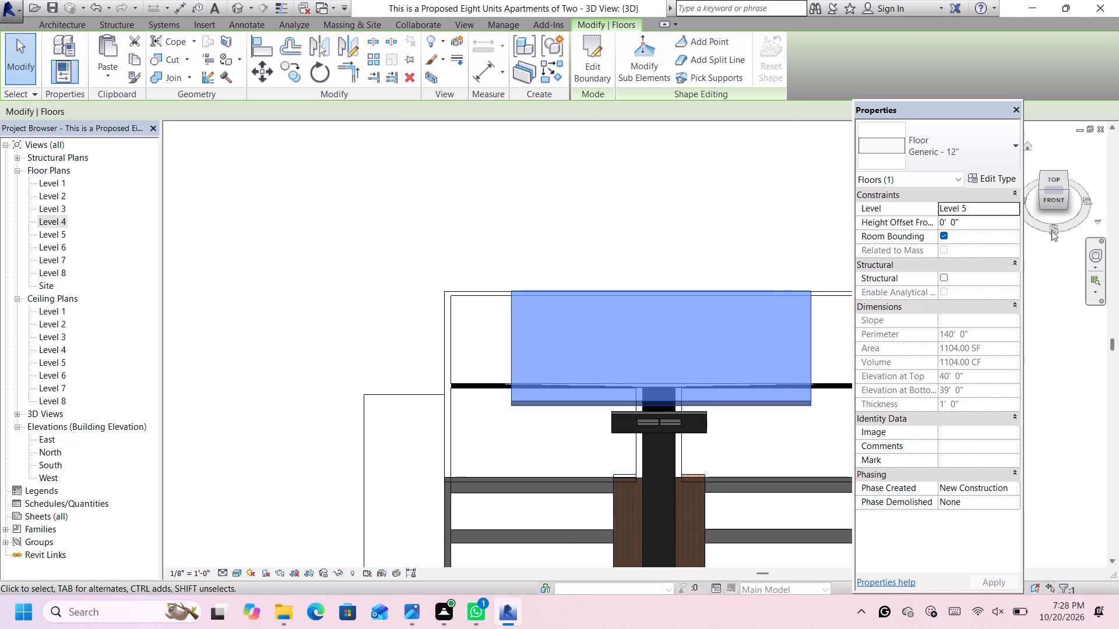
{"action": "middle_click_drag", "start_coordinate": [730, 229], "coordinate": [732, 231]}
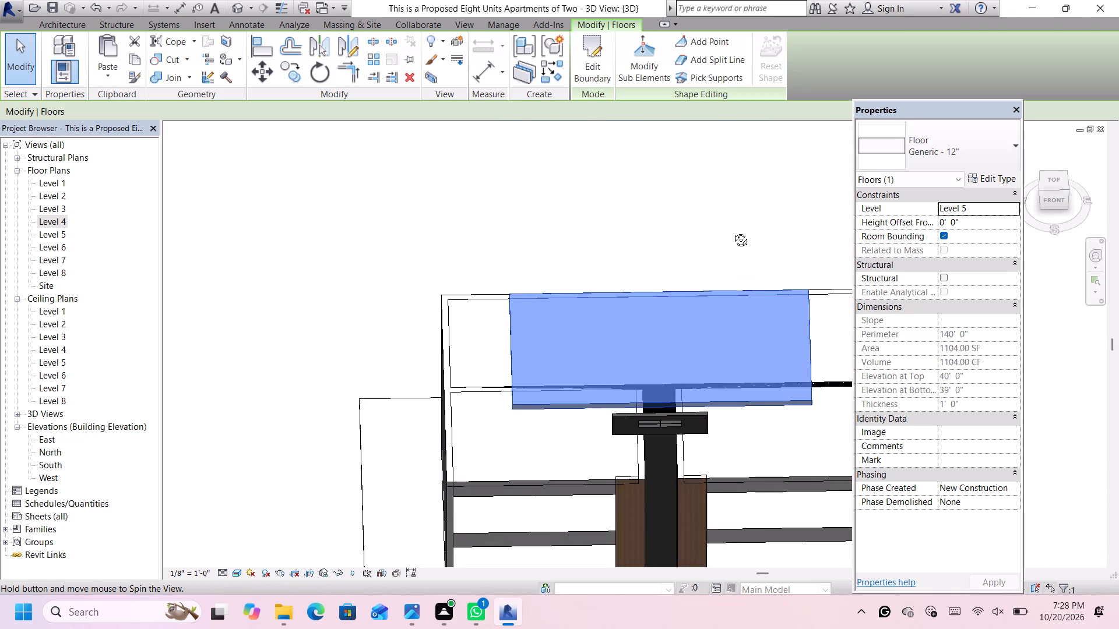
{"action": "middle_click_drag", "start_coordinate": [732, 231], "coordinate": [737, 75]}
{"action": "middle_click_drag", "start_coordinate": [737, 266], "coordinate": [720, 207], "text": "shift"}
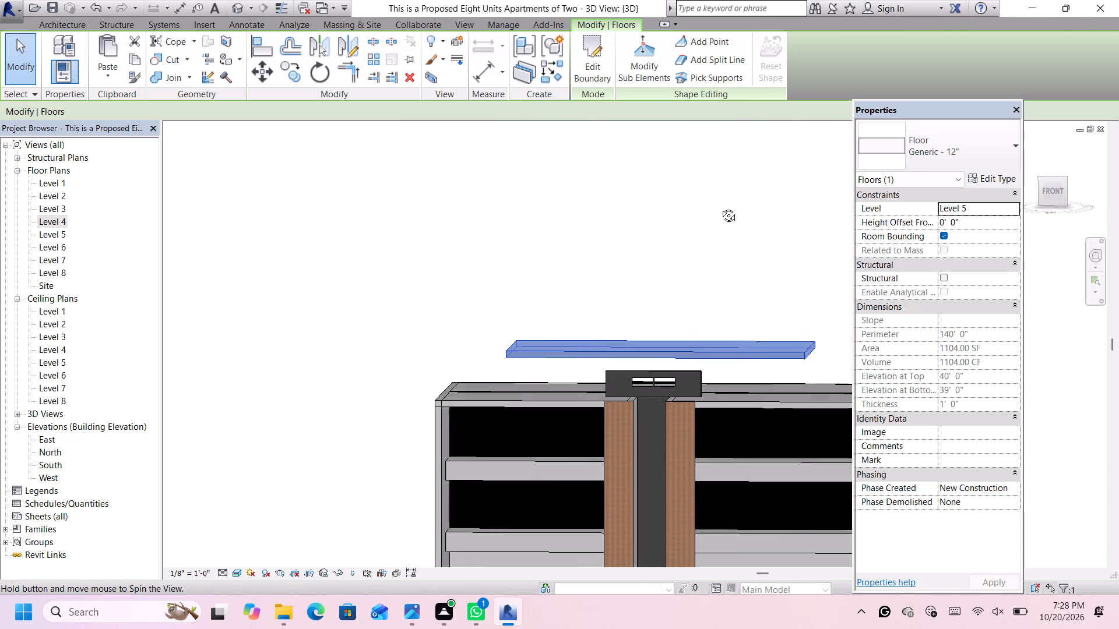
{"action": "middle_click_drag", "start_coordinate": [720, 207], "coordinate": [720, 203], "text": "shift"}
{"action": "scroll", "coordinate": [726, 252], "scroll_direction": "down", "scroll_amount": 1}
{"action": "scroll", "coordinate": [747, 299], "scroll_direction": "up", "scroll_amount": 1}
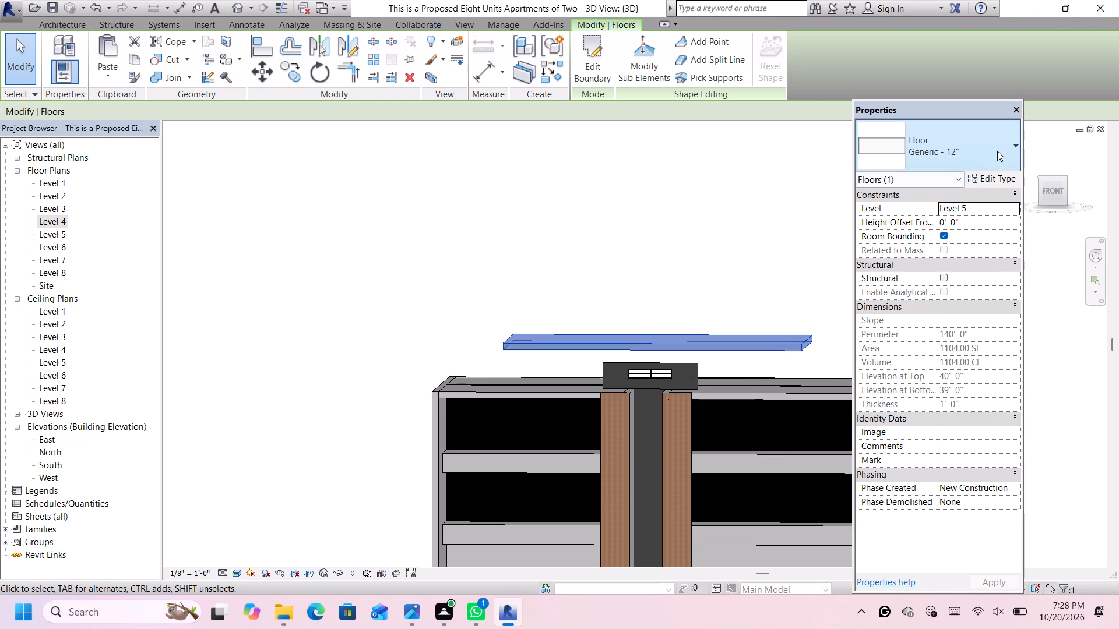
Duplicate the roof slab's floor type as Generic - 6".
{"action": "left_click", "coordinate": [984, 176]}
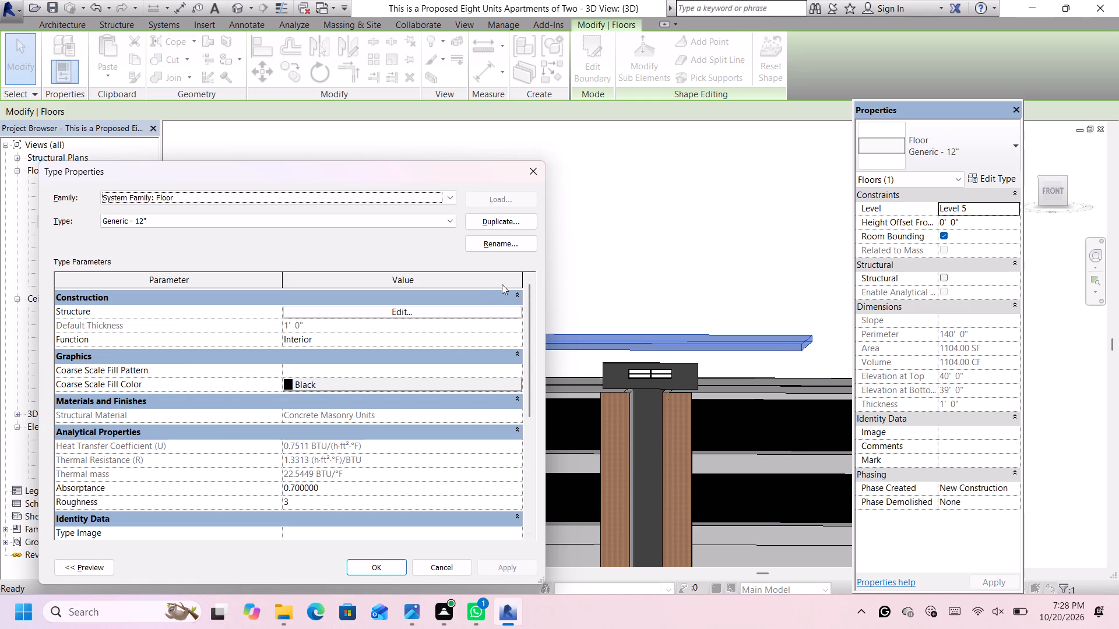
{"action": "left_click", "coordinate": [502, 219]}
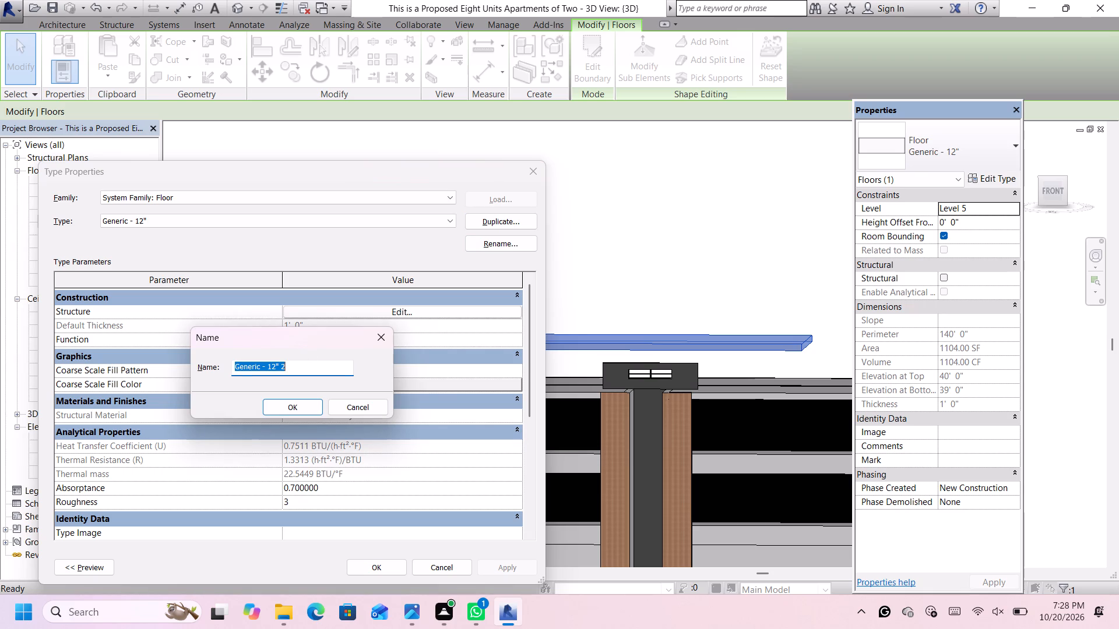
{"action": "left_click", "coordinate": [307, 365]}
{"action": "key", "text": "BackSpace"}
{"action": "key", "text": "BackSpace"}
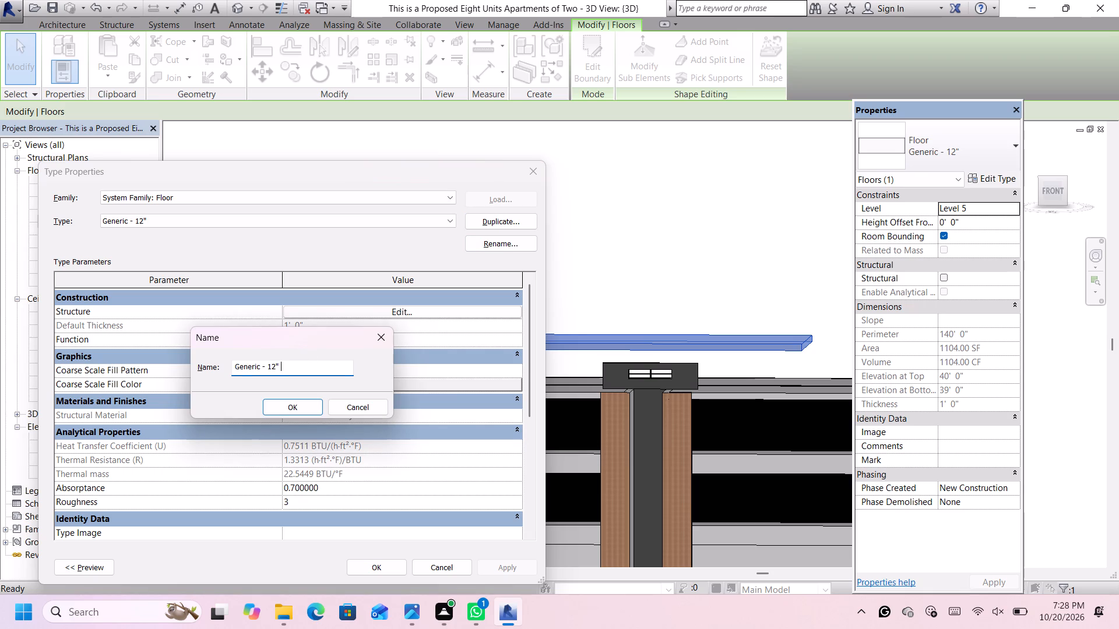
{"action": "key", "text": "BackSpace"}
{"action": "key", "text": "BackSpace"}
{"action": "key", "text": "BackSpace"}
{"action": "key", "text": "6"}
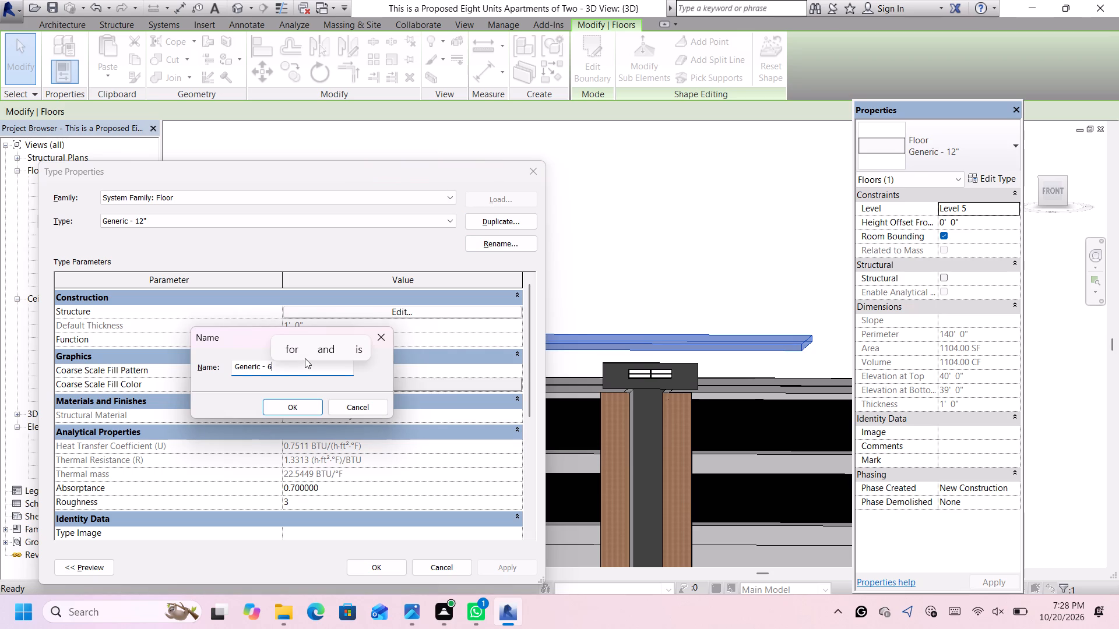
{"action": "key", "text": "shift+quotedbl"}
{"action": "key", "text": "Return"}
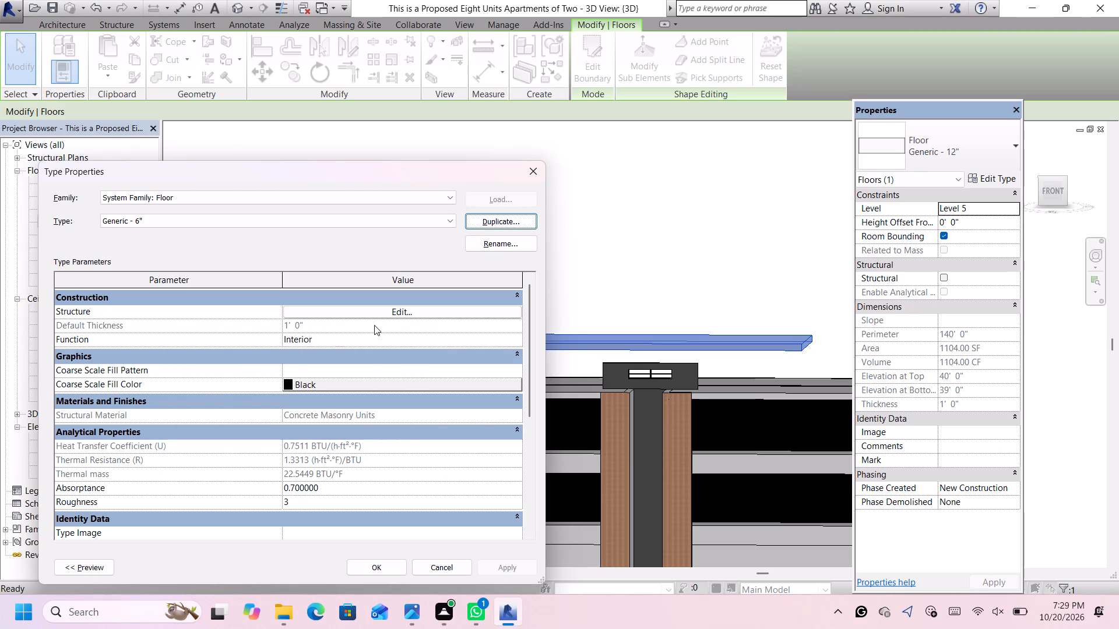
Set the new floor type's structure layer to 6" thick and its material to Concrete, Precast.
{"action": "left_click", "coordinate": [379, 312]}
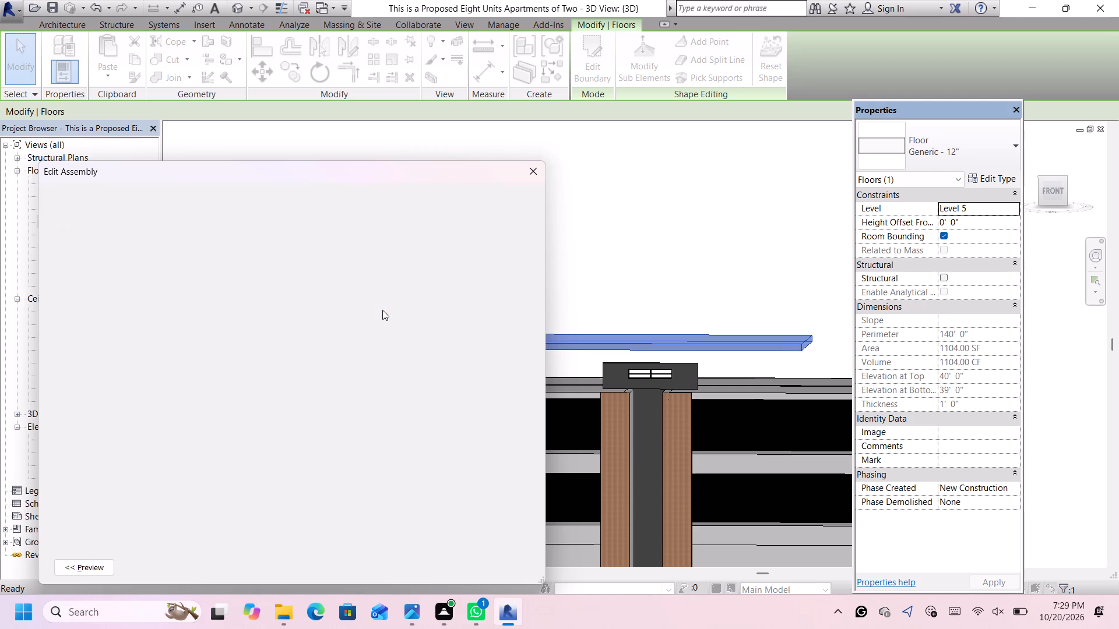
{"action": "left_click", "coordinate": [313, 310]}
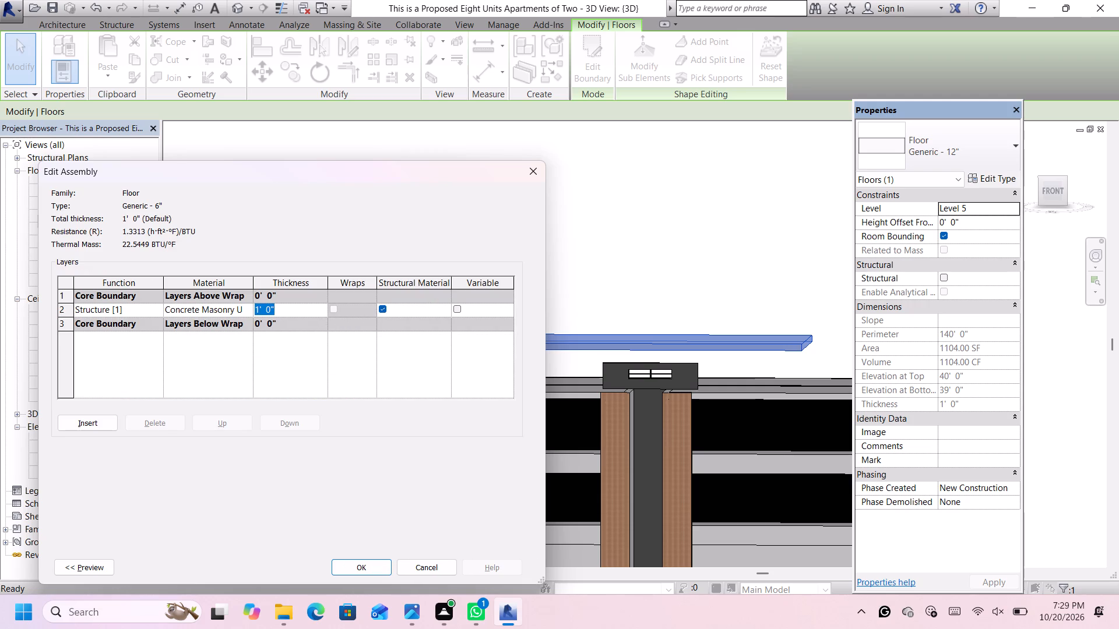
{"action": "key", "text": "BackSpace"}
{"action": "type", "text": "6\""}
{"action": "key", "text": "Return"}
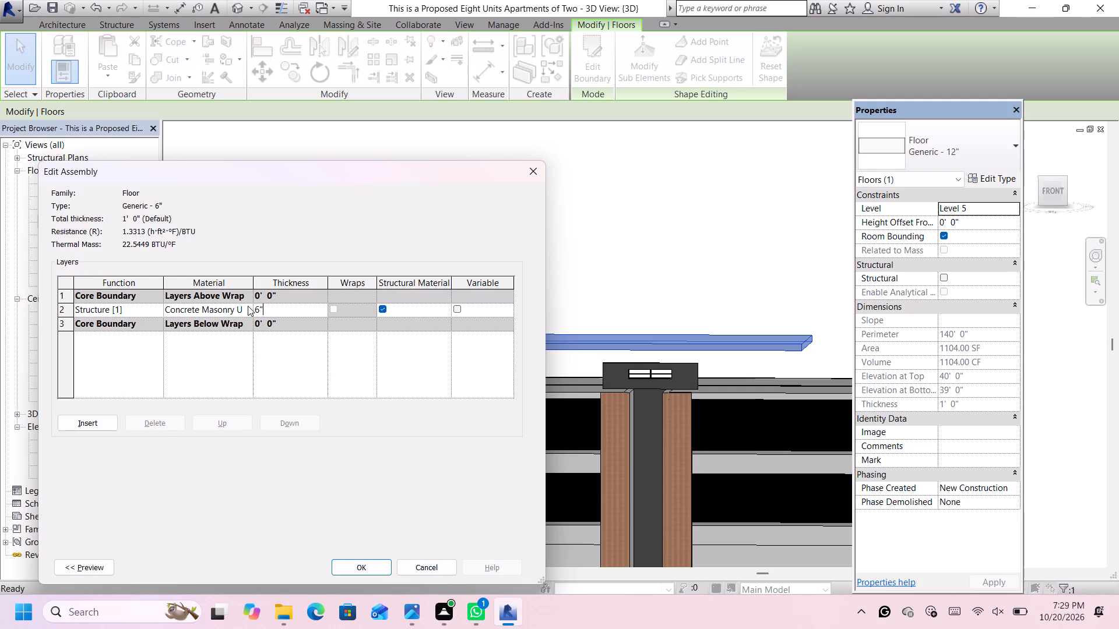
{"action": "left_click", "coordinate": [248, 306]}
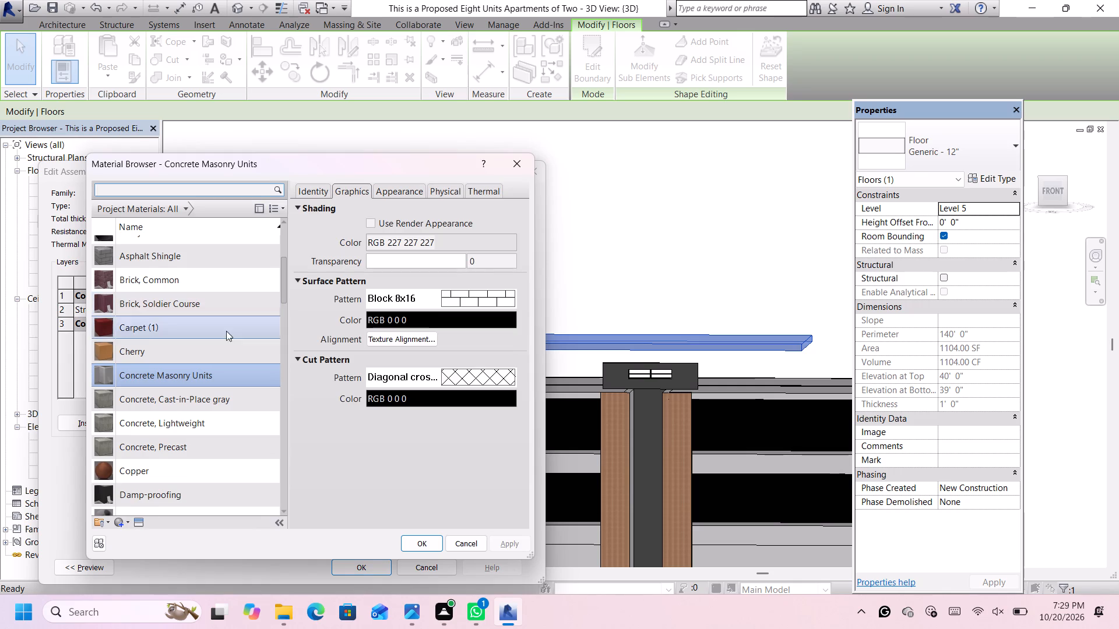
{"action": "left_click", "coordinate": [220, 442]}
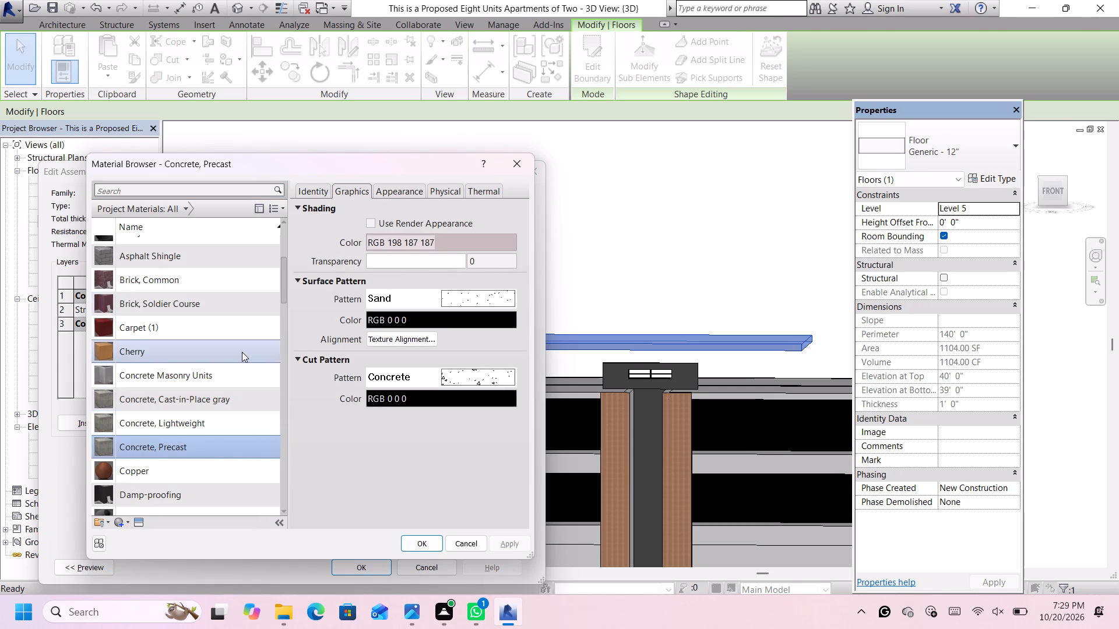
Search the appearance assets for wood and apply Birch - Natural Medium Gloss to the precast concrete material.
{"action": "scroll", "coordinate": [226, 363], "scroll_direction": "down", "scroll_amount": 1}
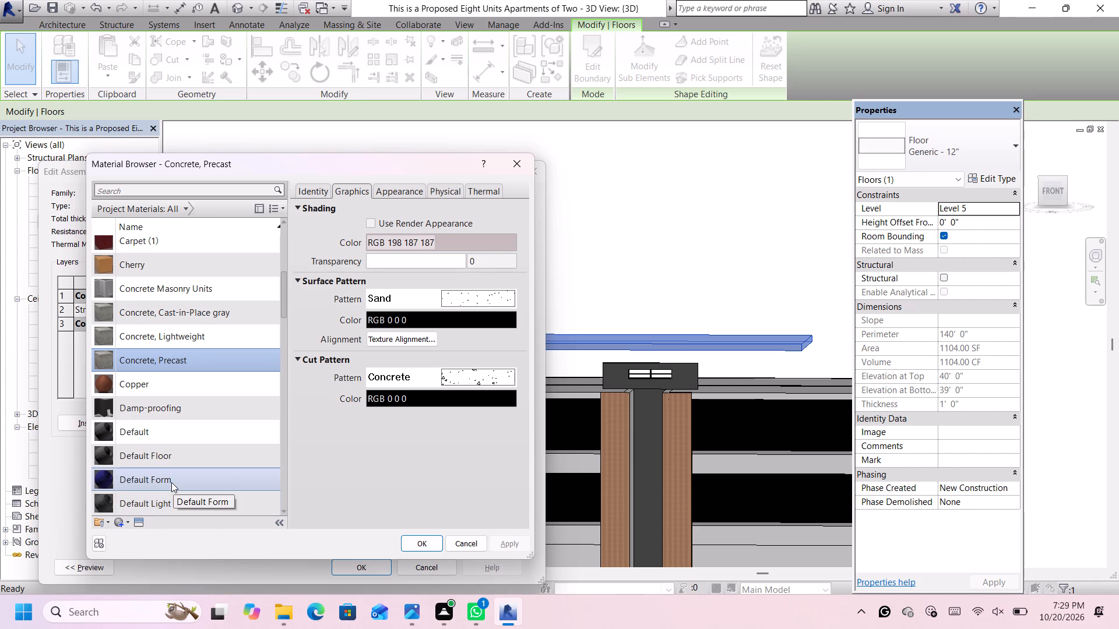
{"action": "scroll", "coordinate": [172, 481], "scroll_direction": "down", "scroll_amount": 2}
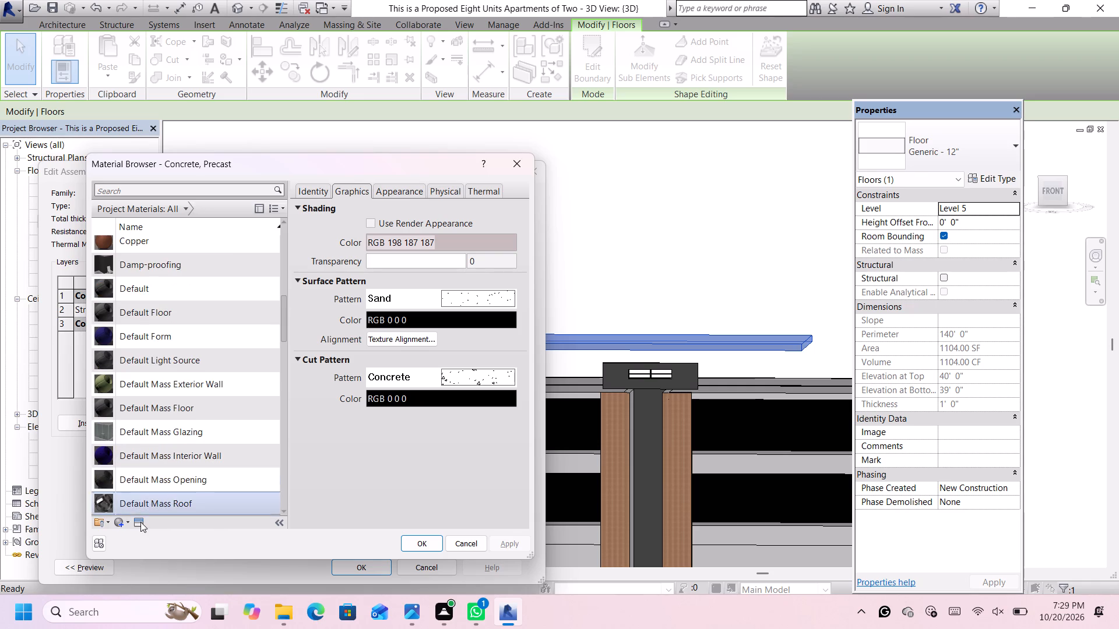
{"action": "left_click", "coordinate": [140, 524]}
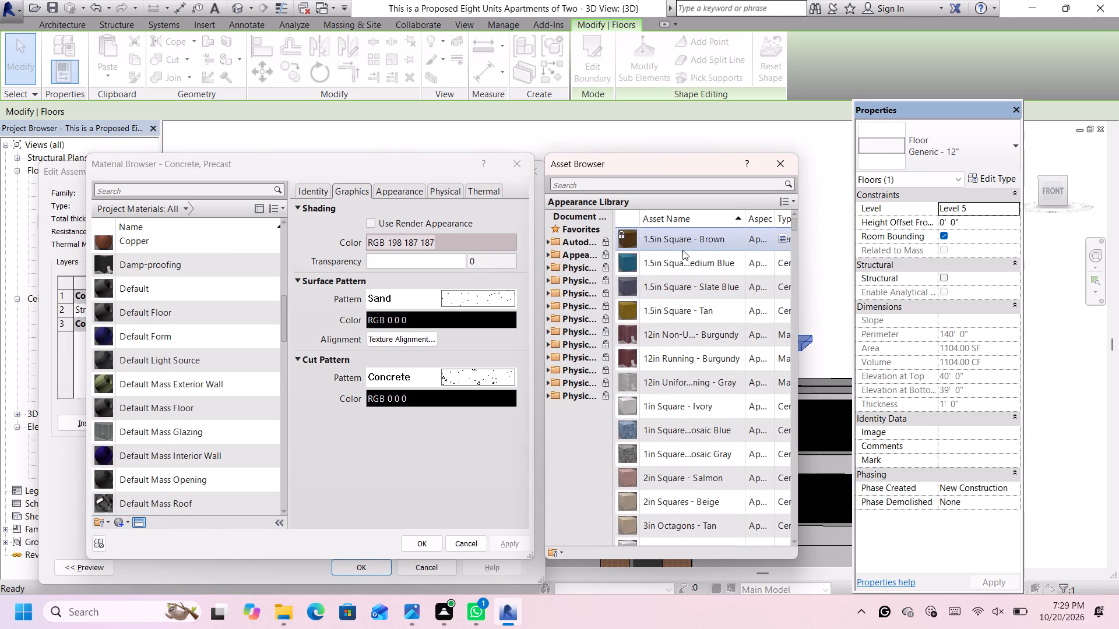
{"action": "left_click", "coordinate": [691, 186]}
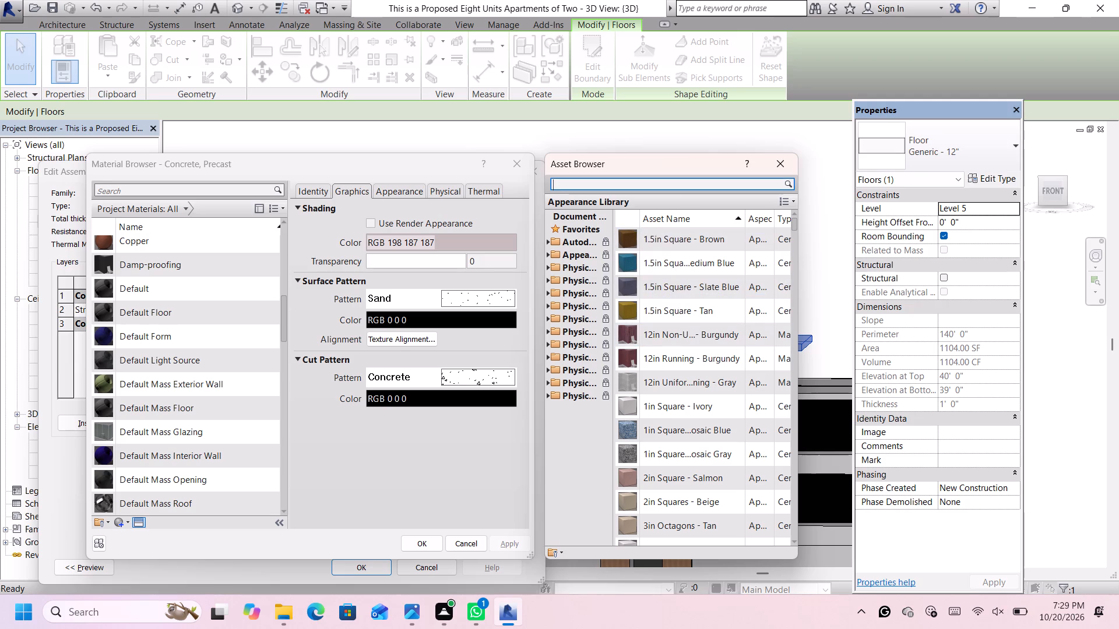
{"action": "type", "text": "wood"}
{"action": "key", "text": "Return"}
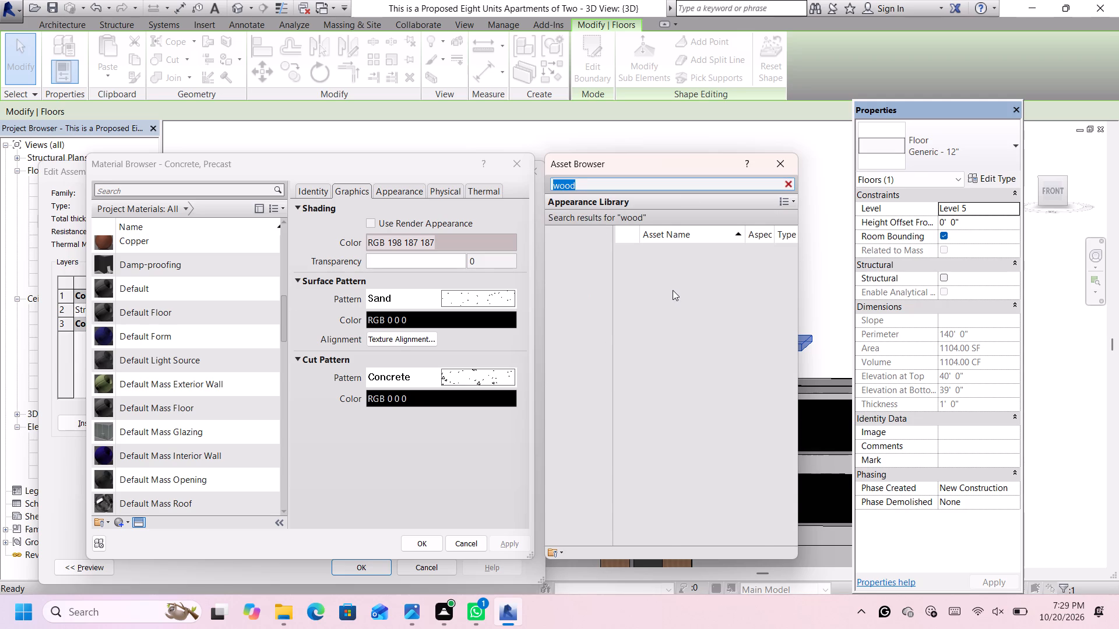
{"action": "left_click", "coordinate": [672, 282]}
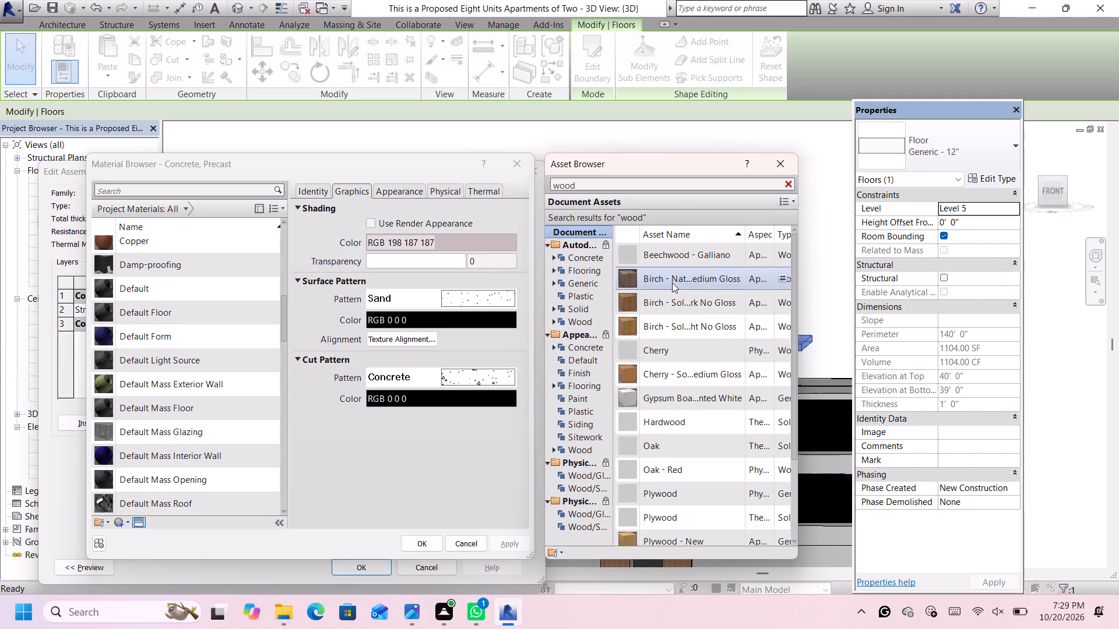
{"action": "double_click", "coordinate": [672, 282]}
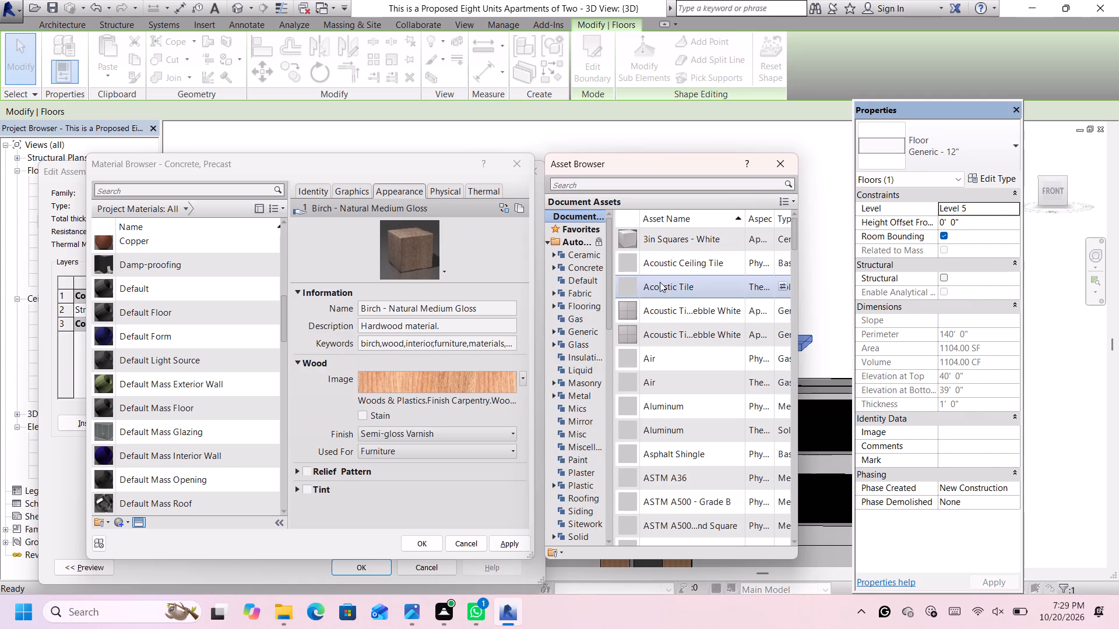
Search the assets for wood again, apply the Red Oak - Natural Classic appearance to the precast concrete material, and accept the floor type changes.
{"action": "left_click", "coordinate": [661, 183]}
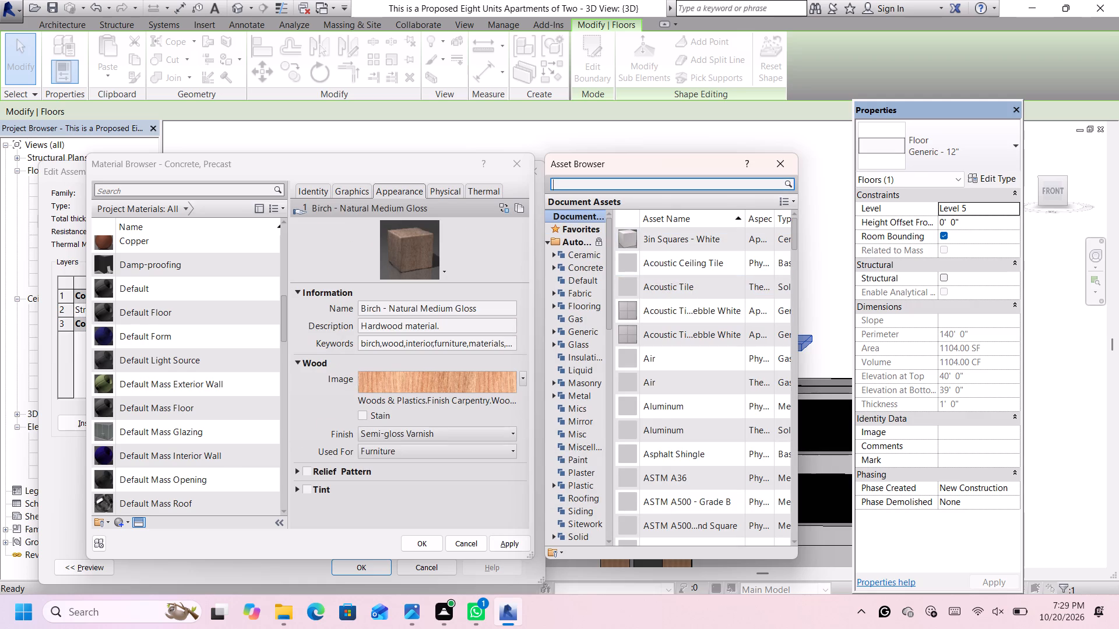
{"action": "type", "text": "woo"}
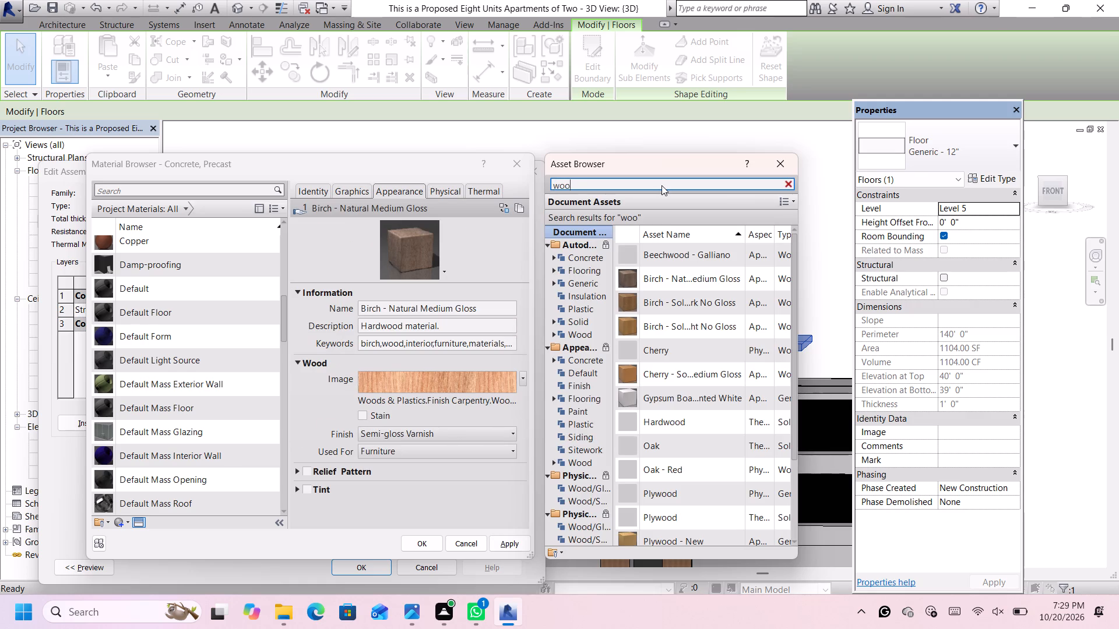
{"action": "key", "text": "d"}
{"action": "key", "text": "Return"}
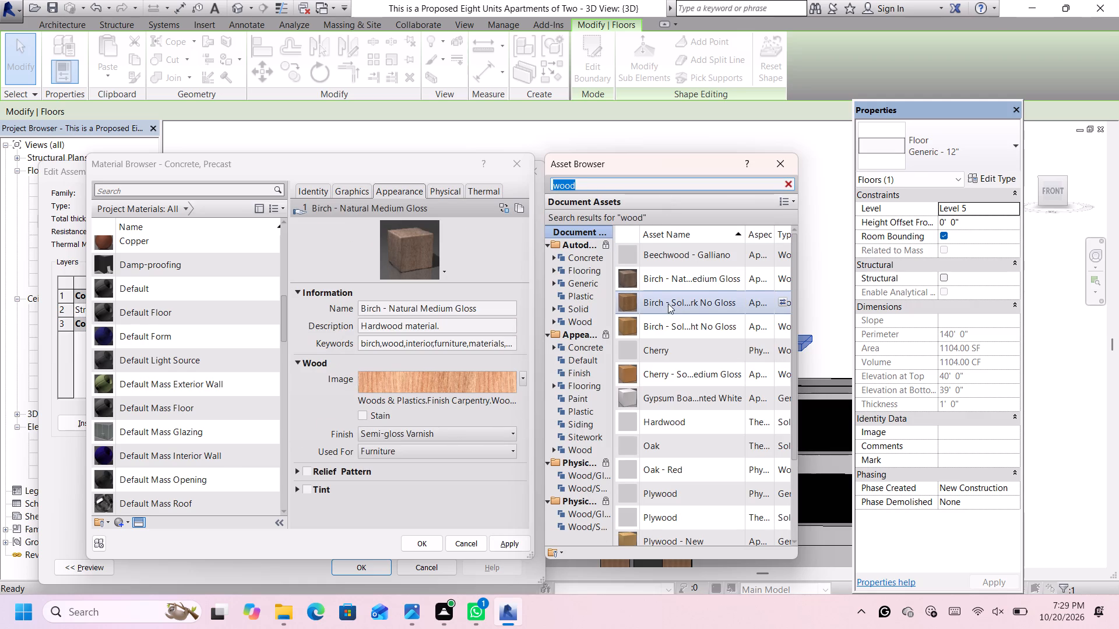
{"action": "scroll", "coordinate": [663, 285], "scroll_direction": "down", "scroll_amount": 2}
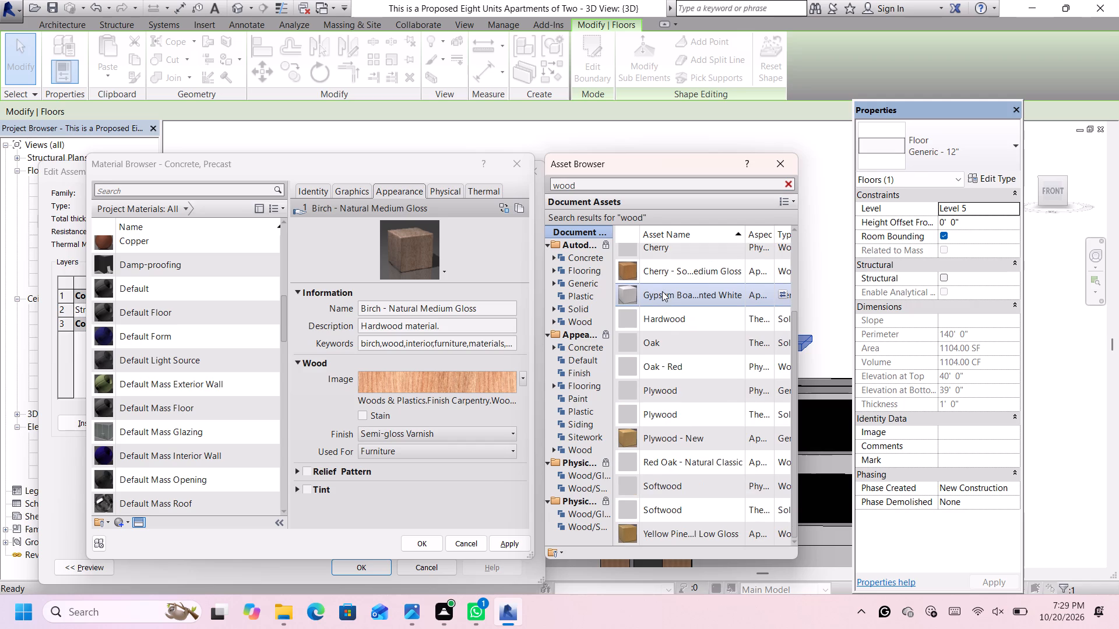
{"action": "scroll", "coordinate": [661, 293], "scroll_direction": "down", "scroll_amount": 4}
{"action": "scroll", "coordinate": [685, 440], "scroll_direction": "down", "scroll_amount": 4}
{"action": "scroll", "coordinate": [687, 483], "scroll_direction": "up", "scroll_amount": 6}
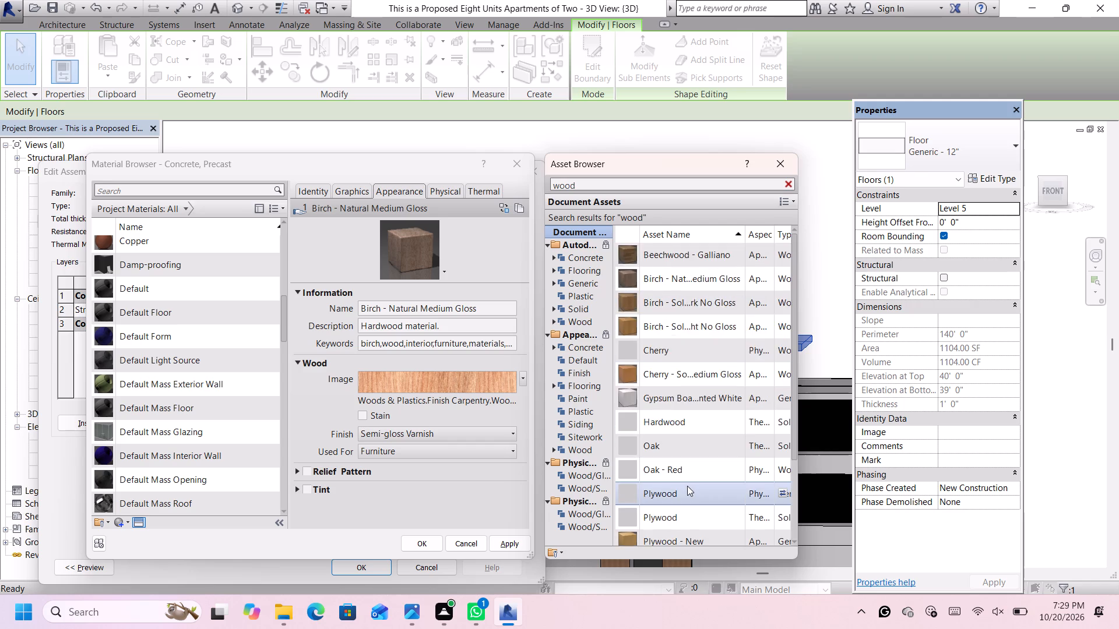
{"action": "scroll", "coordinate": [687, 486], "scroll_direction": "down", "scroll_amount": 8}
{"action": "double_click", "coordinate": [687, 466]}
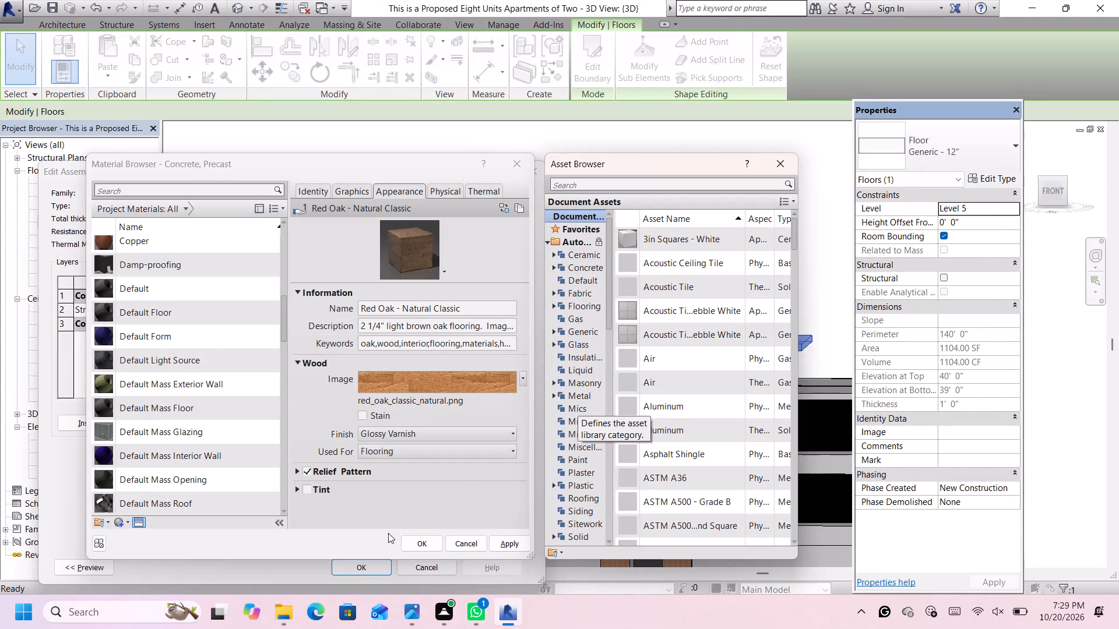
{"action": "left_click", "coordinate": [410, 542]}
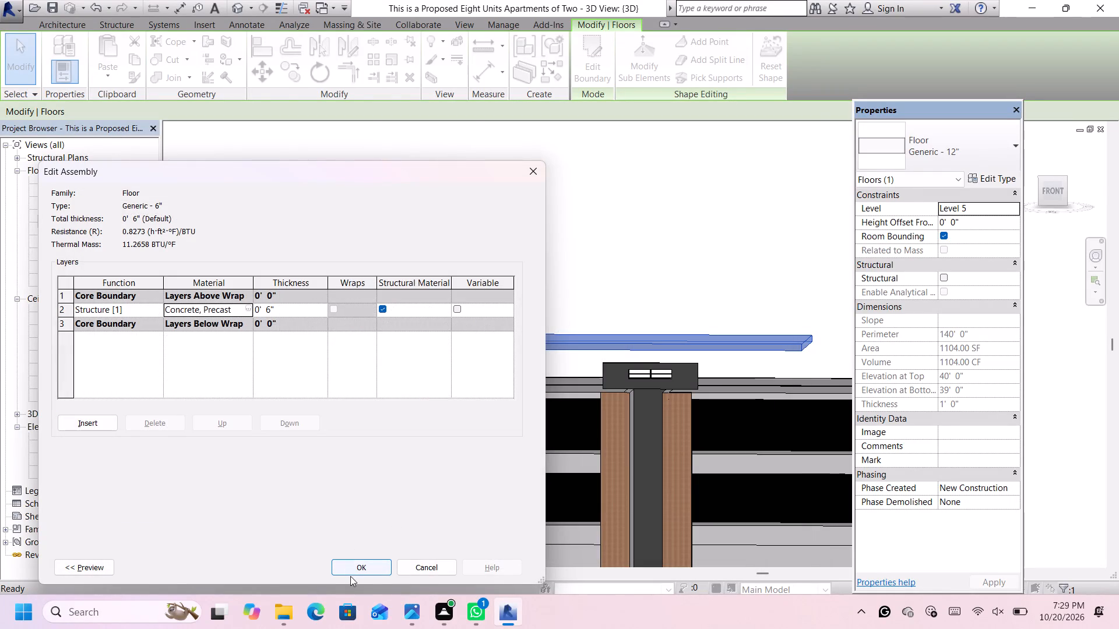
{"action": "left_click", "coordinate": [353, 567]}
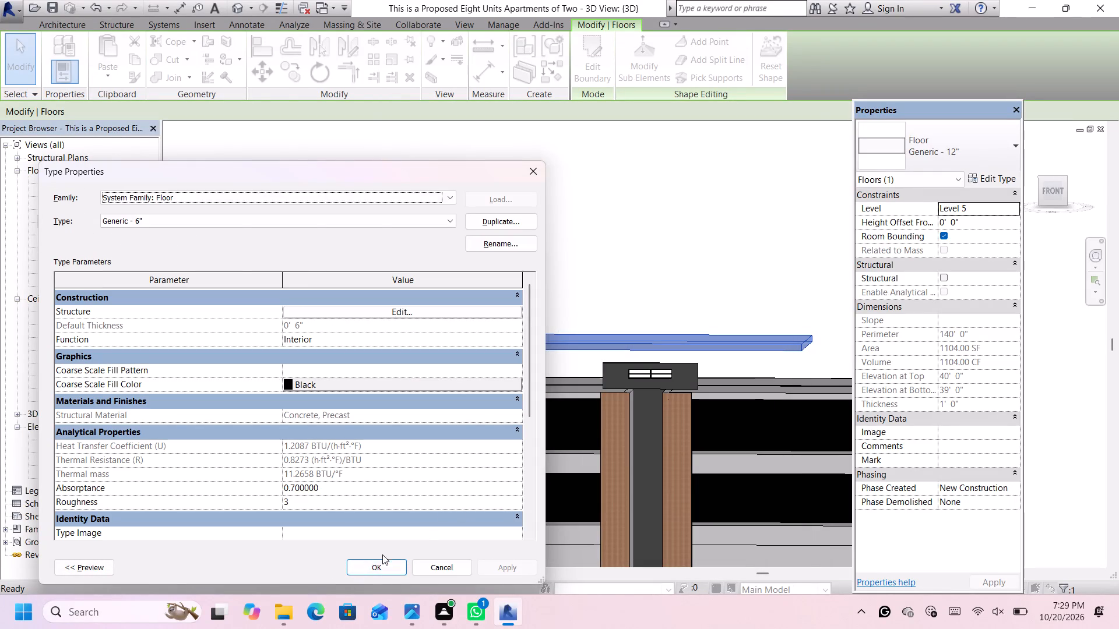
{"action": "left_click", "coordinate": [376, 564]}
Assign the wood slab above the roof to Level 4 with a height offset of 7' 0".
{"action": "scroll", "coordinate": [768, 271], "scroll_direction": "up", "scroll_amount": 1}
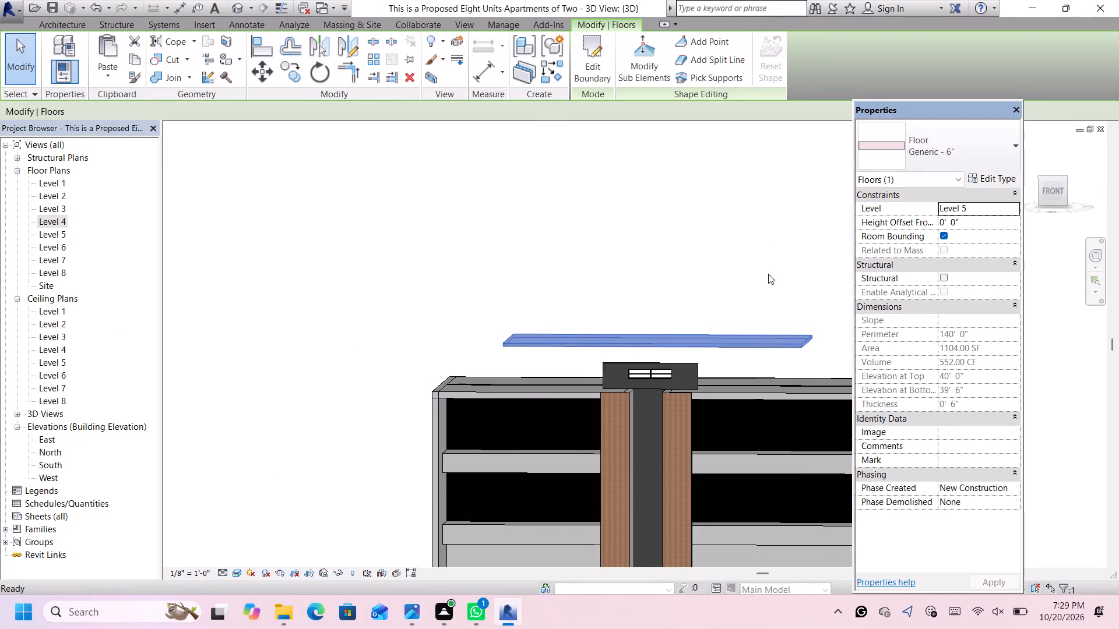
{"action": "scroll", "coordinate": [768, 274], "scroll_direction": "up", "scroll_amount": 1}
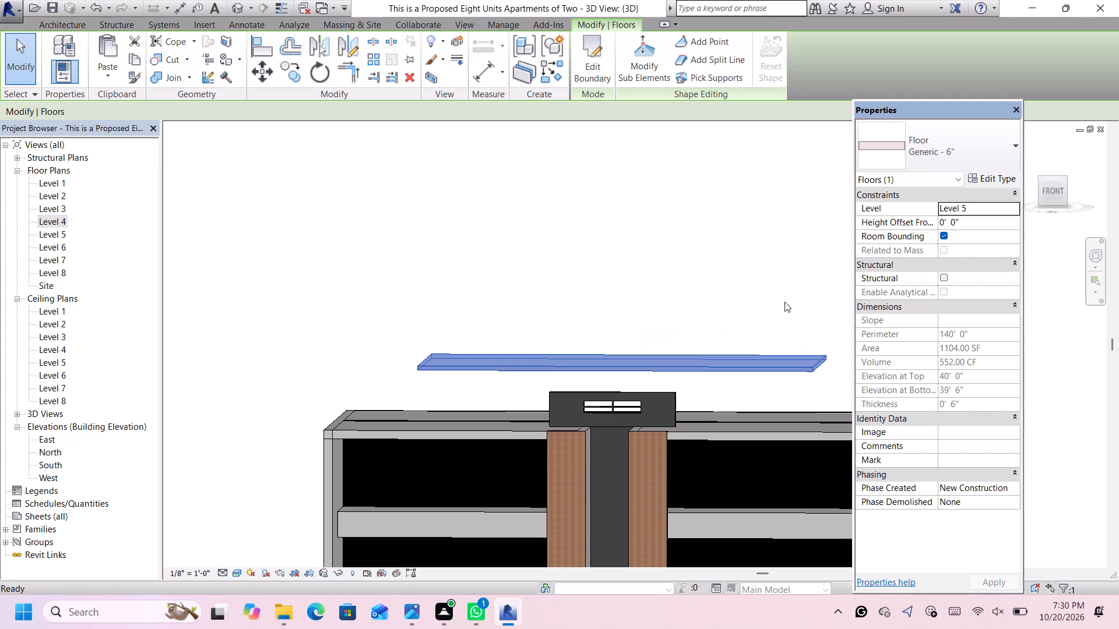
{"action": "left_click", "coordinate": [1013, 208]}
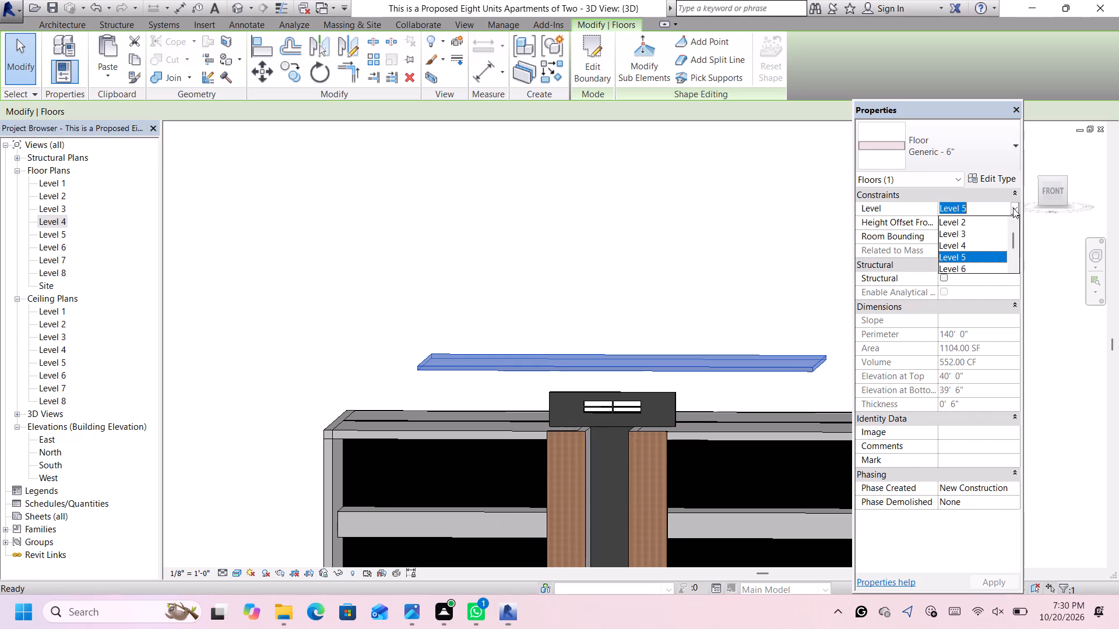
{"action": "left_click", "coordinate": [986, 247]}
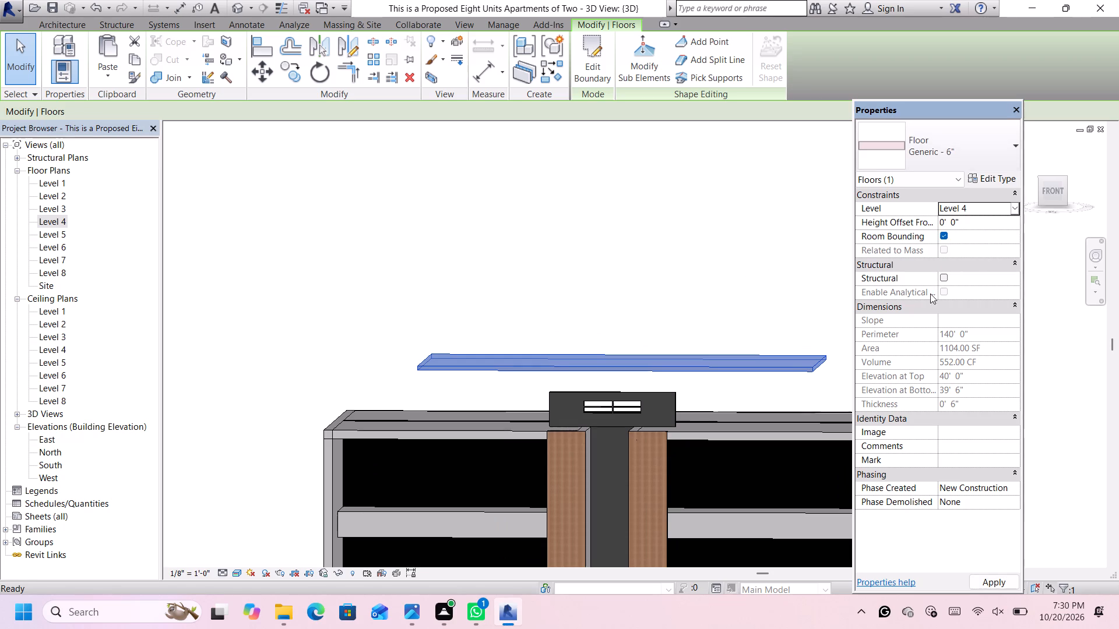
{"action": "left_click", "coordinate": [991, 220]}
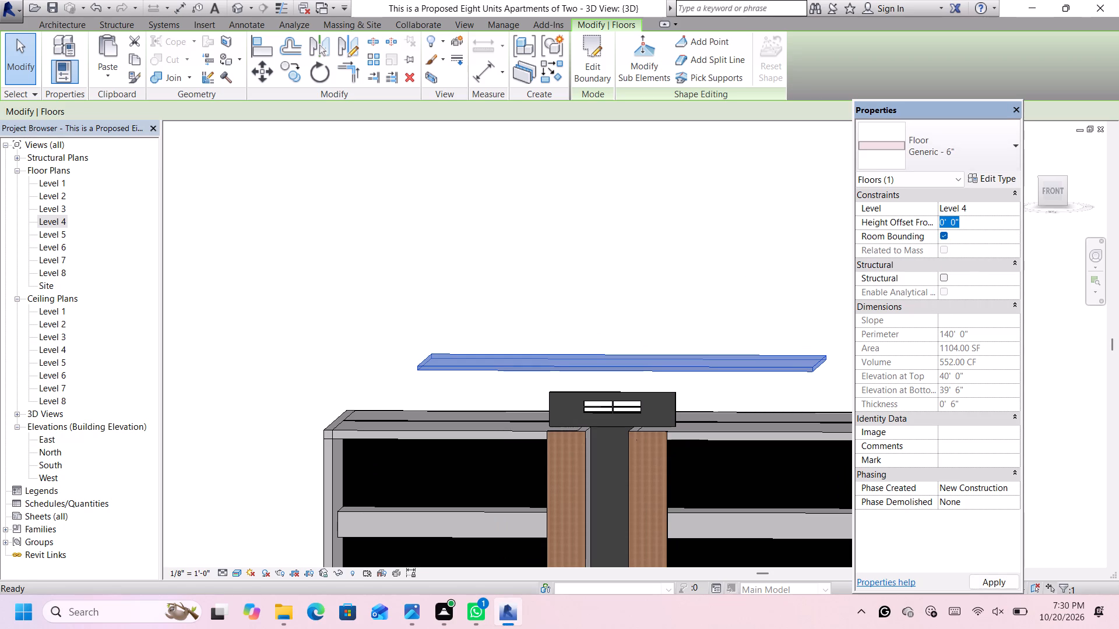
{"action": "key", "text": "BackSpace"}
{"action": "type", "text": "7'"}
{"action": "key", "text": "Return"}
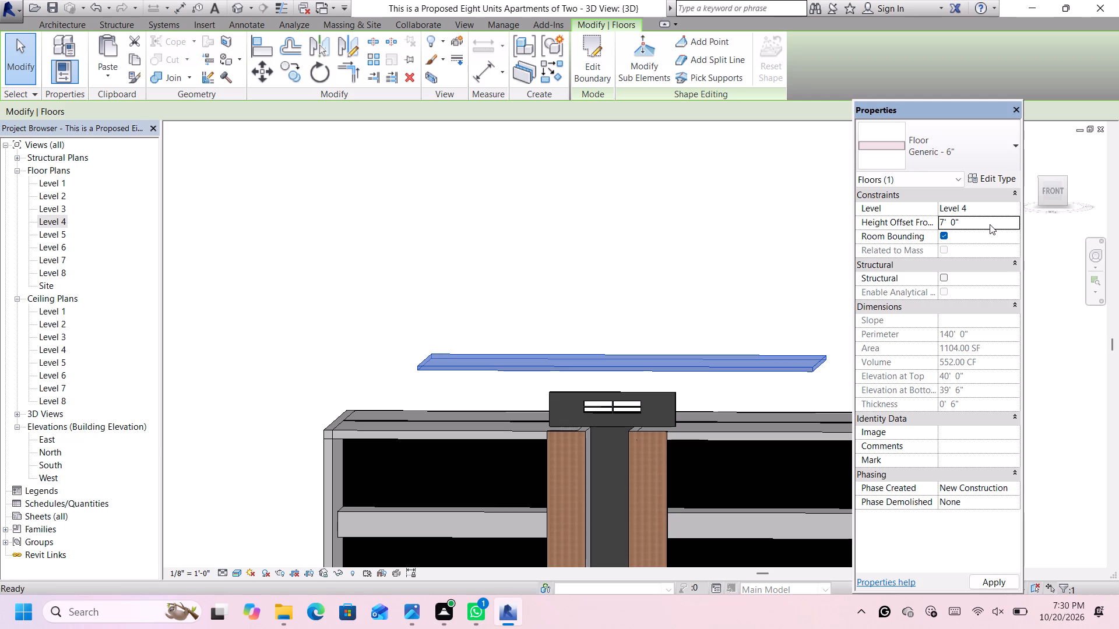
{"action": "key", "text": "Return"}
Set the wood slab's height offset from Level 4 to 7' 6".
{"action": "scroll", "coordinate": [860, 287], "scroll_direction": "down", "scroll_amount": 1}
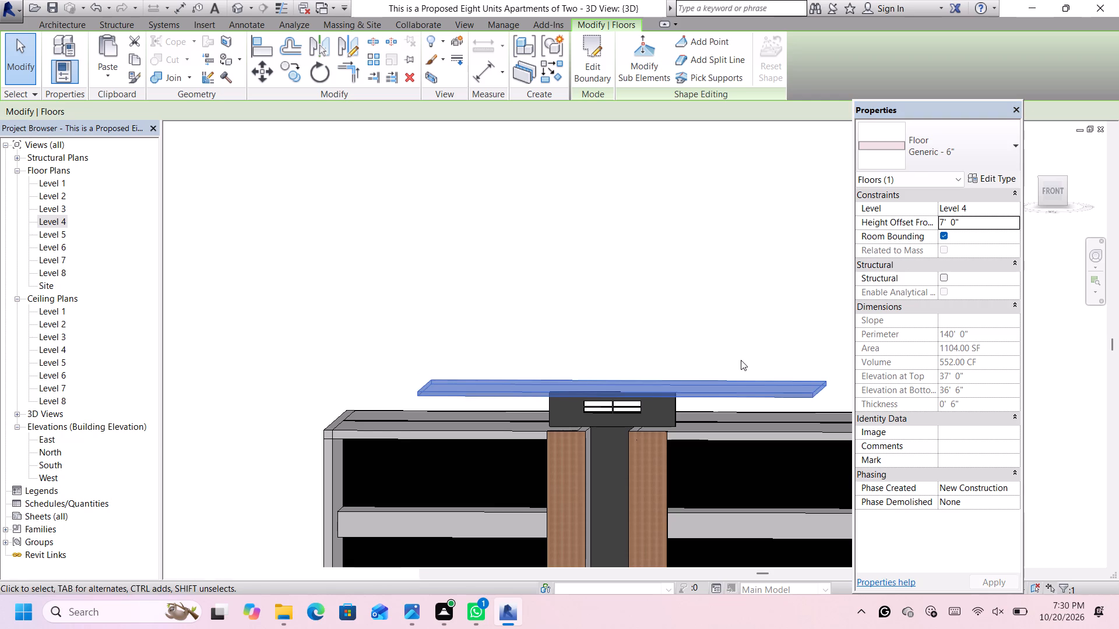
{"action": "scroll", "coordinate": [741, 359], "scroll_direction": "up", "scroll_amount": 5}
{"action": "middle_click_drag", "start_coordinate": [629, 434], "coordinate": [640, 420]}
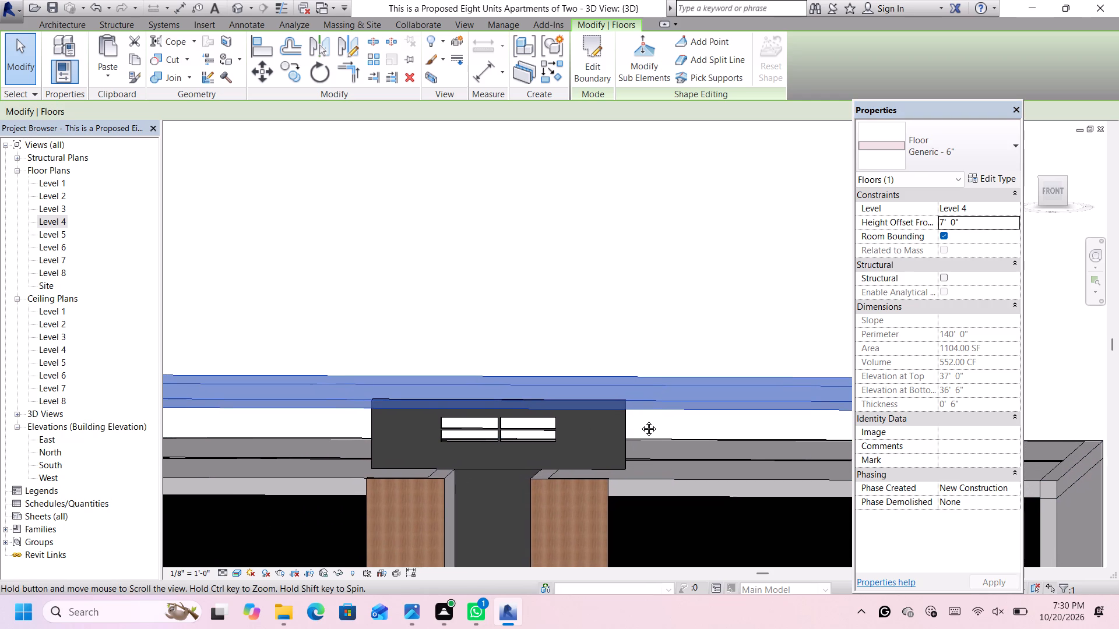
{"action": "middle_click_drag", "start_coordinate": [640, 420], "coordinate": [659, 394]}
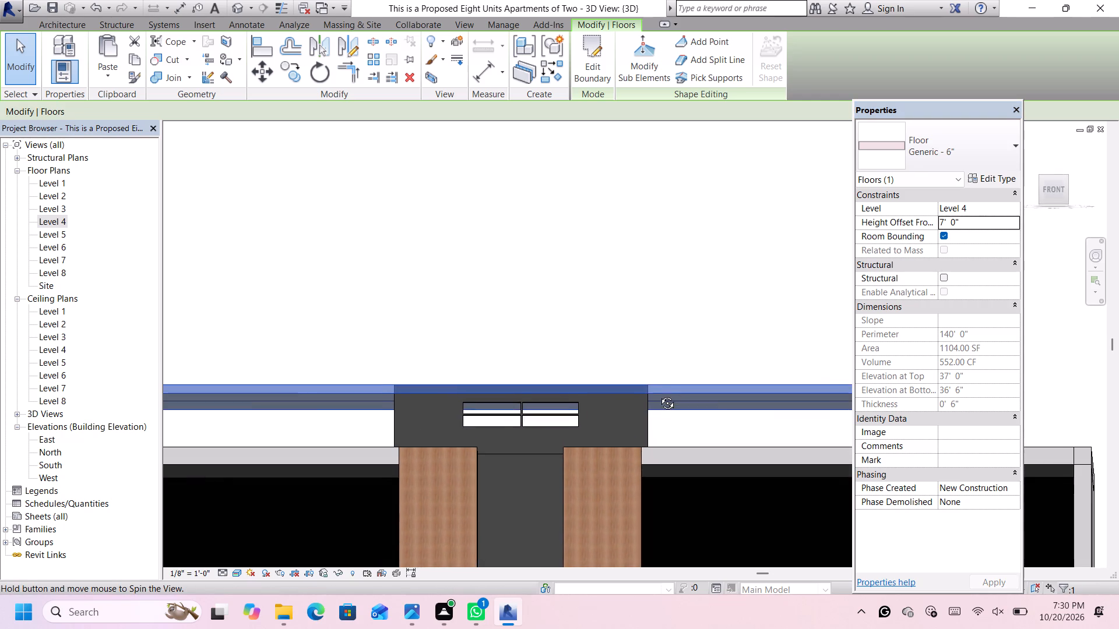
{"action": "middle_click_drag", "start_coordinate": [659, 394], "coordinate": [659, 409]}
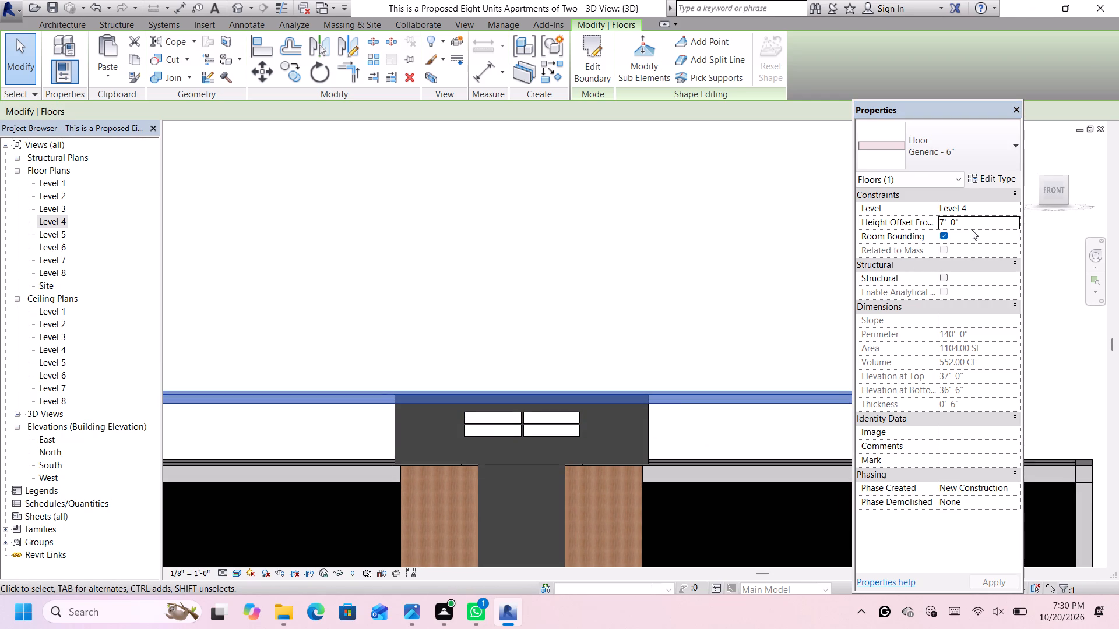
{"action": "scroll", "coordinate": [663, 374], "scroll_direction": "up", "scroll_amount": 7}
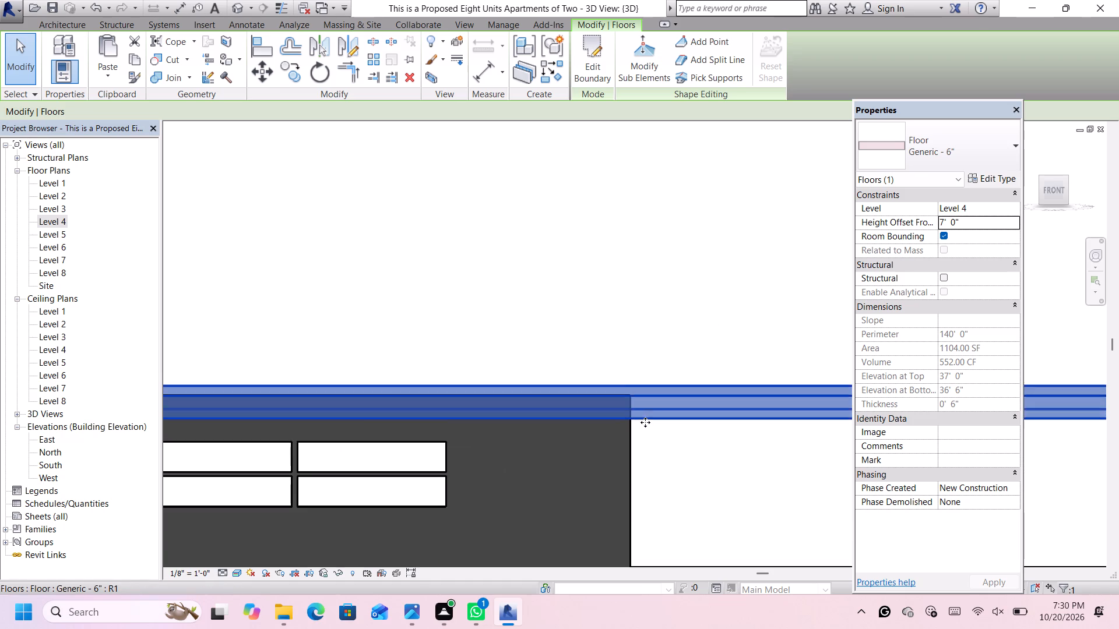
{"action": "scroll", "coordinate": [642, 424], "scroll_direction": "up", "scroll_amount": 3}
{"action": "scroll", "coordinate": [641, 423], "scroll_direction": "down", "scroll_amount": 11}
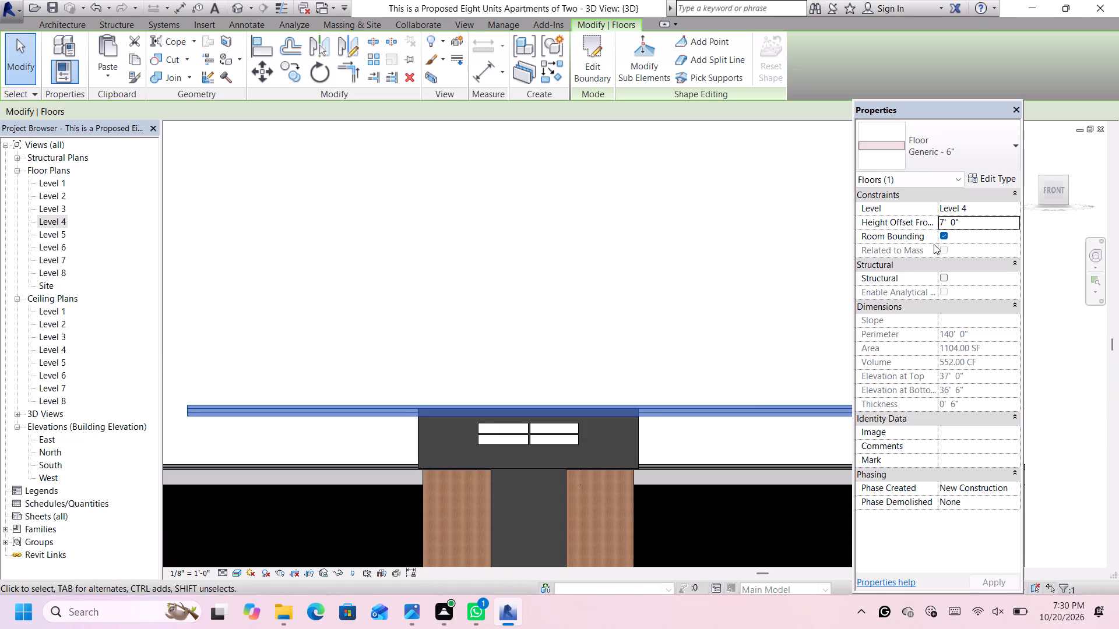
{"action": "left_click", "coordinate": [958, 221]}
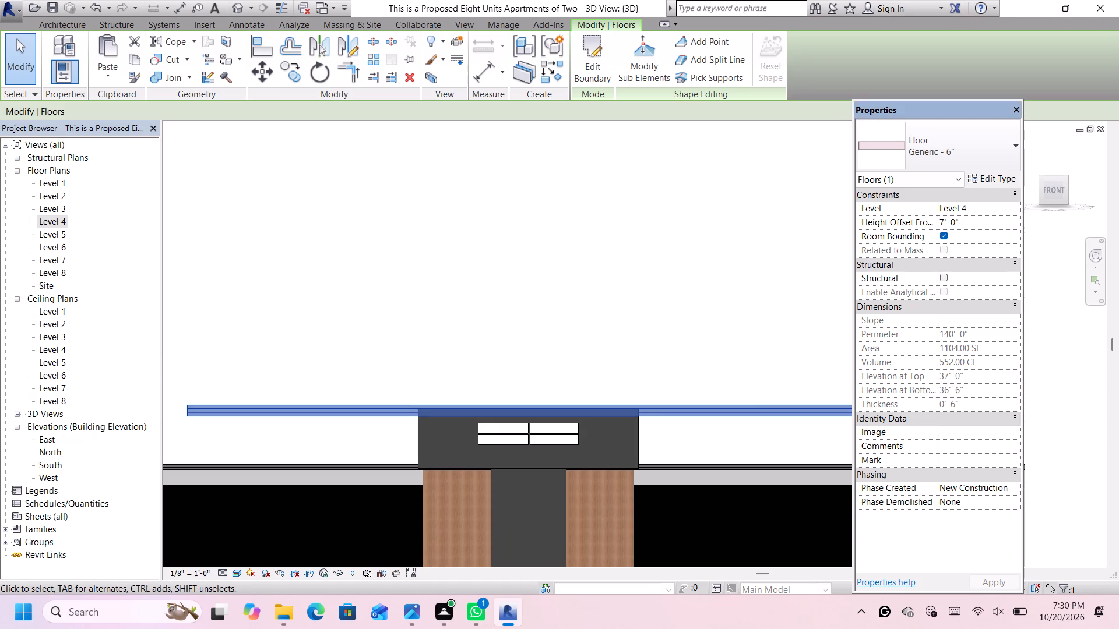
{"action": "key", "text": "BackSpace"}
{"action": "key", "text": "6"}
{"action": "key", "text": "Return"}
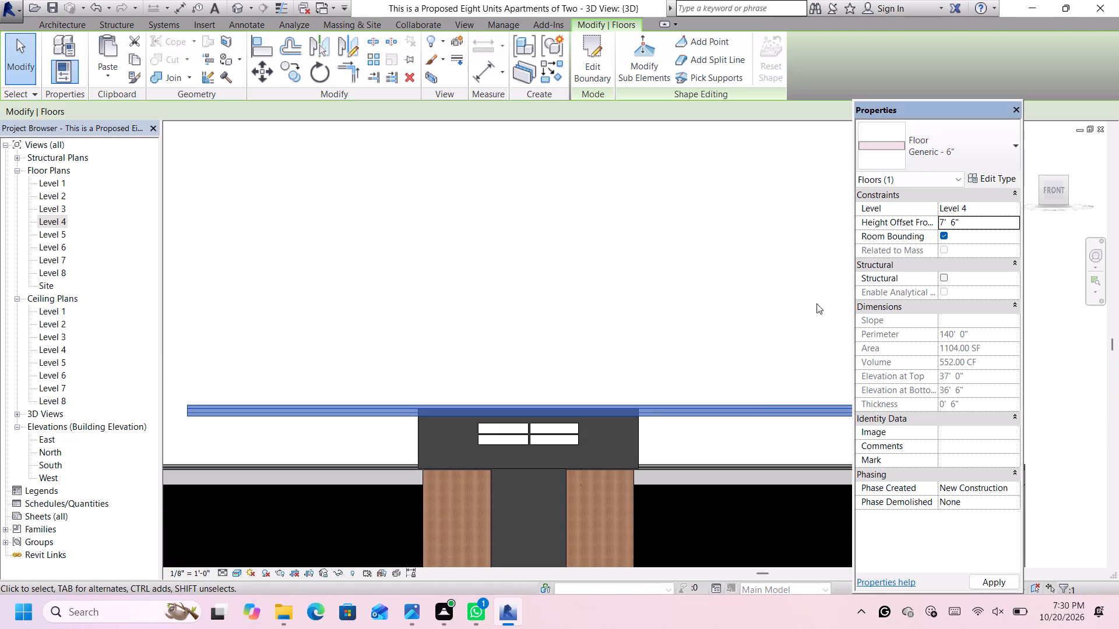
{"action": "key", "text": "Return"}
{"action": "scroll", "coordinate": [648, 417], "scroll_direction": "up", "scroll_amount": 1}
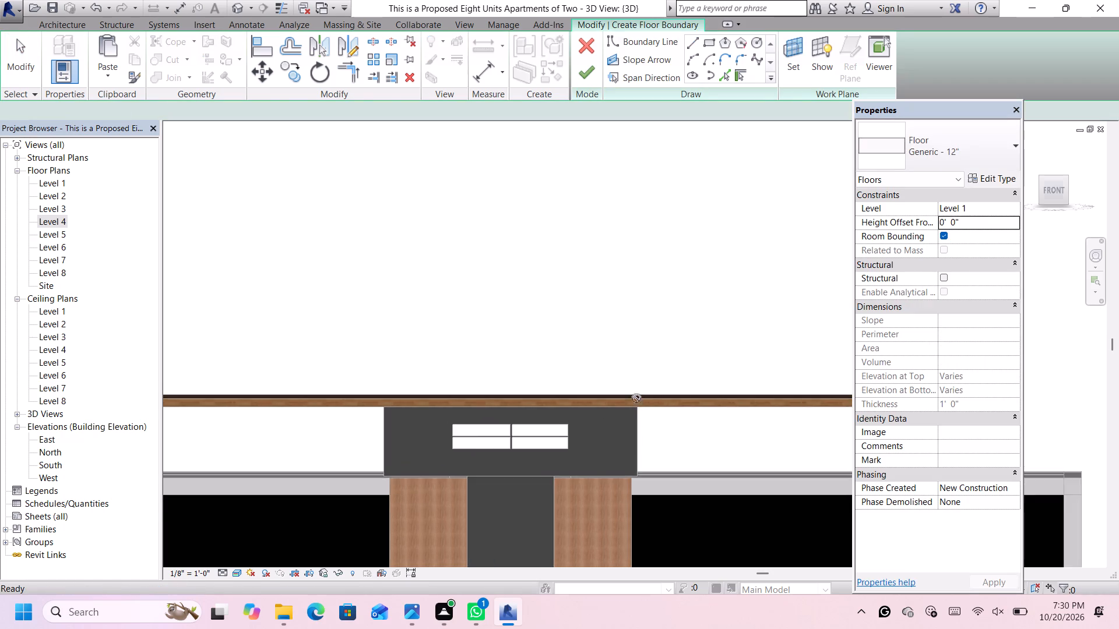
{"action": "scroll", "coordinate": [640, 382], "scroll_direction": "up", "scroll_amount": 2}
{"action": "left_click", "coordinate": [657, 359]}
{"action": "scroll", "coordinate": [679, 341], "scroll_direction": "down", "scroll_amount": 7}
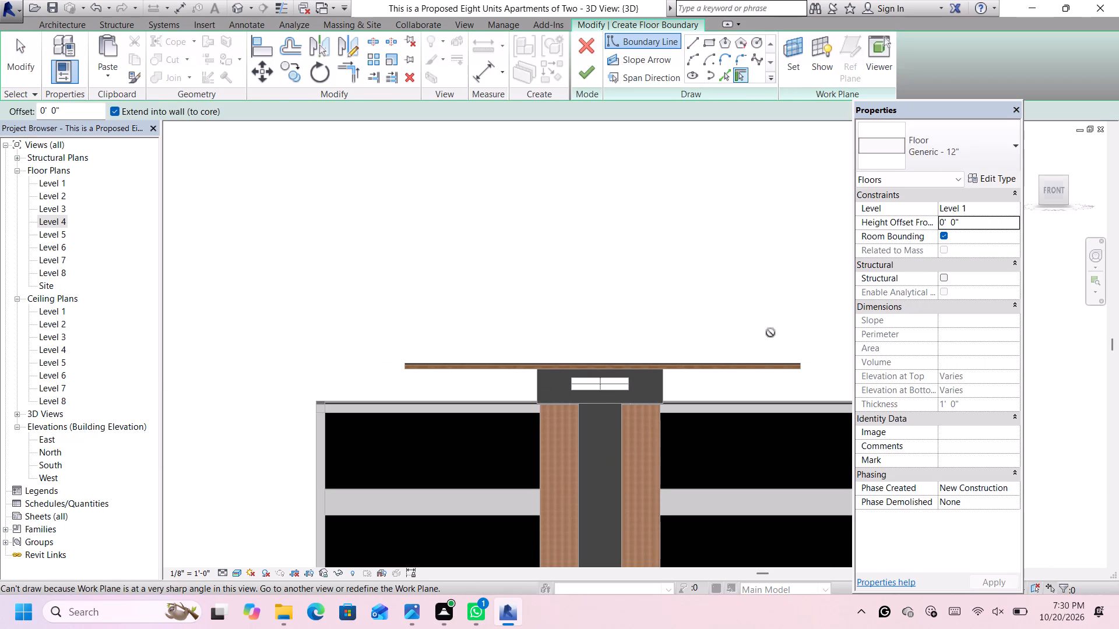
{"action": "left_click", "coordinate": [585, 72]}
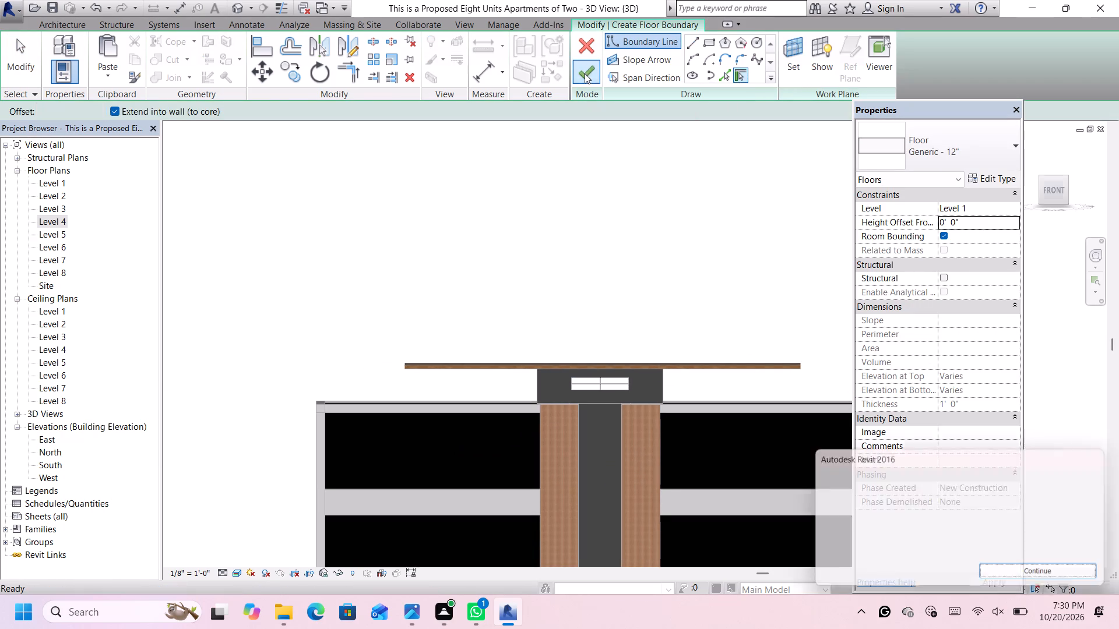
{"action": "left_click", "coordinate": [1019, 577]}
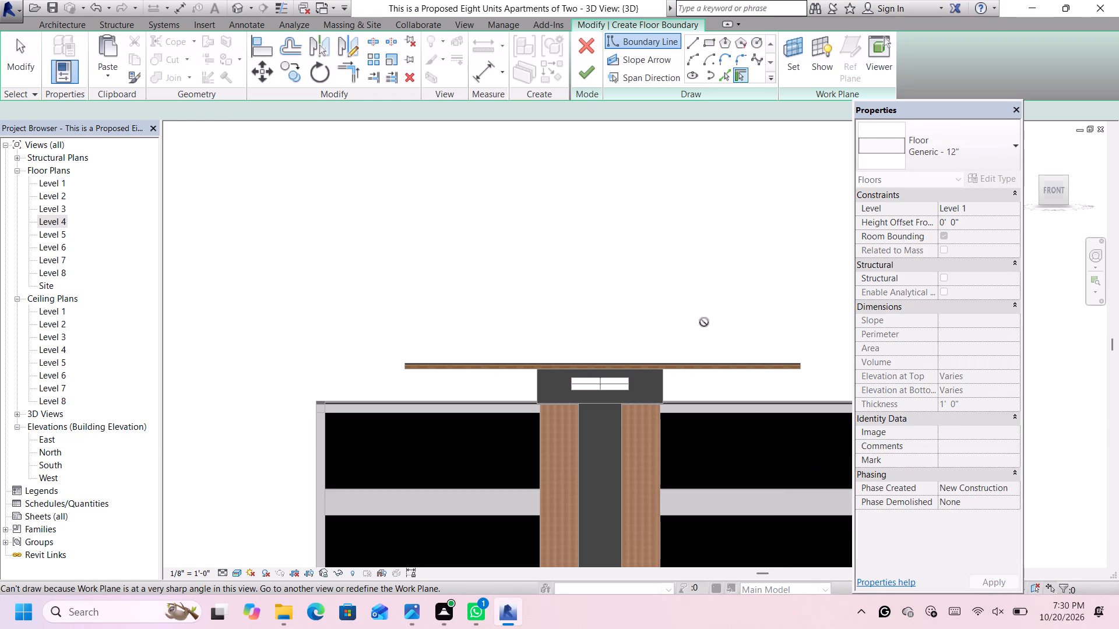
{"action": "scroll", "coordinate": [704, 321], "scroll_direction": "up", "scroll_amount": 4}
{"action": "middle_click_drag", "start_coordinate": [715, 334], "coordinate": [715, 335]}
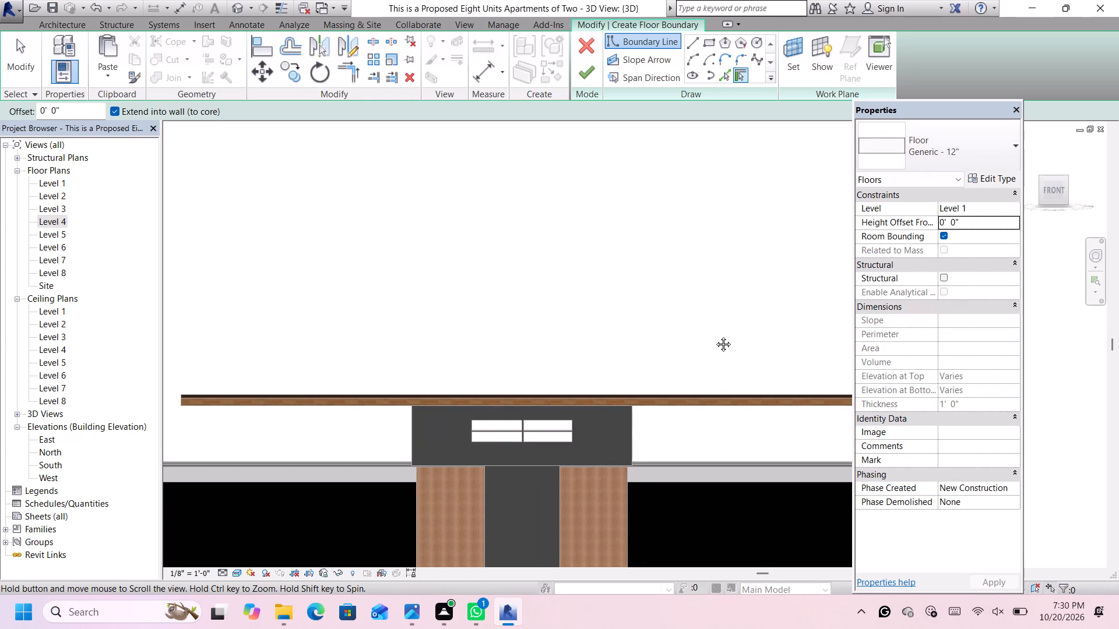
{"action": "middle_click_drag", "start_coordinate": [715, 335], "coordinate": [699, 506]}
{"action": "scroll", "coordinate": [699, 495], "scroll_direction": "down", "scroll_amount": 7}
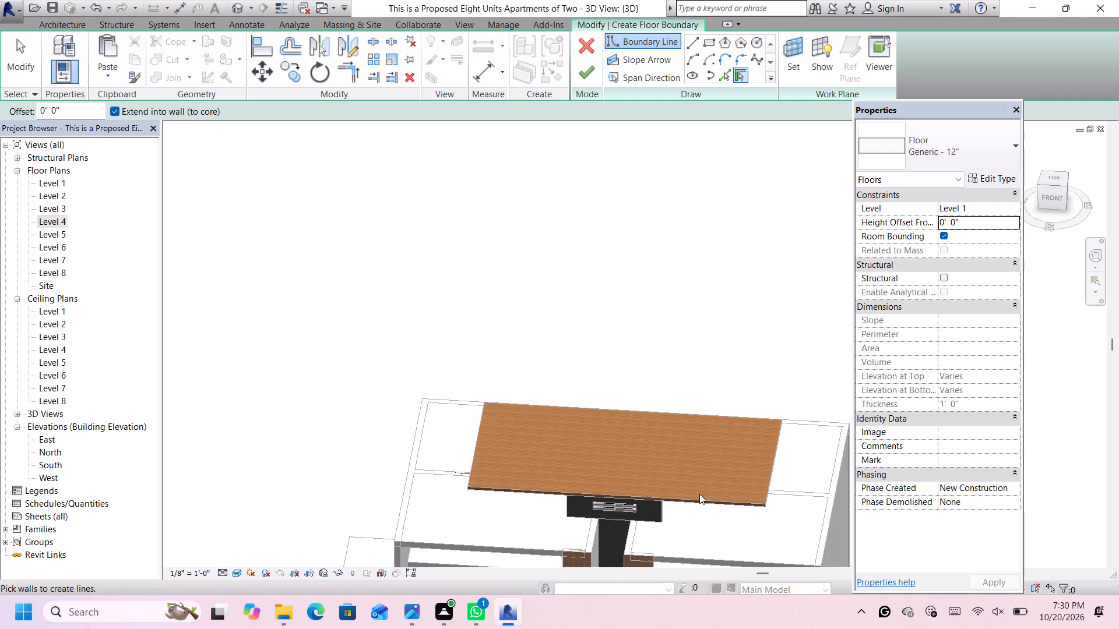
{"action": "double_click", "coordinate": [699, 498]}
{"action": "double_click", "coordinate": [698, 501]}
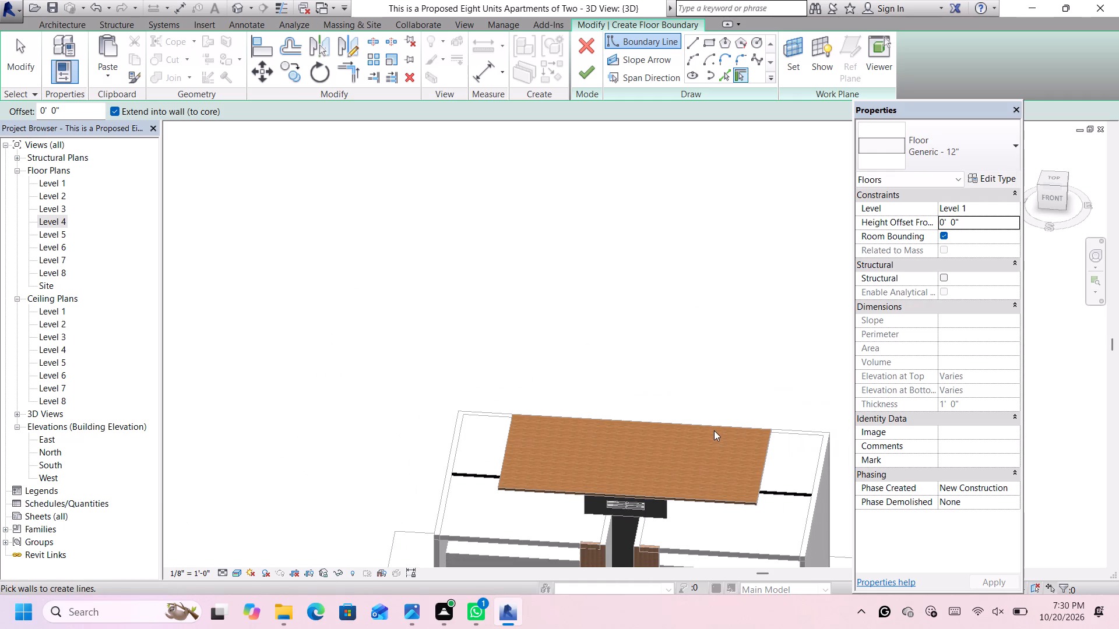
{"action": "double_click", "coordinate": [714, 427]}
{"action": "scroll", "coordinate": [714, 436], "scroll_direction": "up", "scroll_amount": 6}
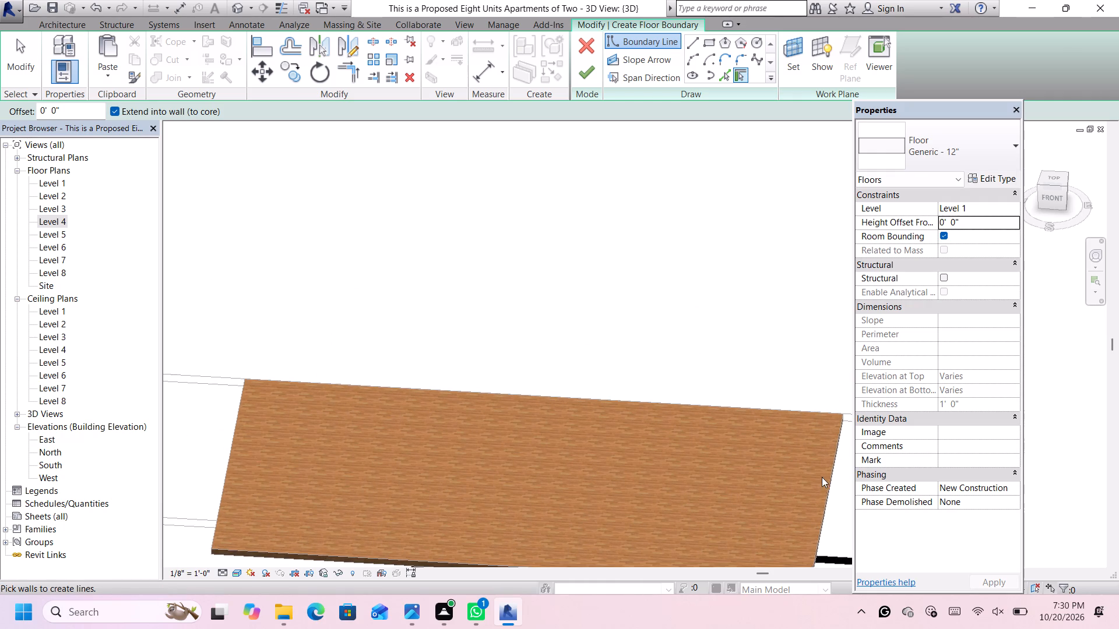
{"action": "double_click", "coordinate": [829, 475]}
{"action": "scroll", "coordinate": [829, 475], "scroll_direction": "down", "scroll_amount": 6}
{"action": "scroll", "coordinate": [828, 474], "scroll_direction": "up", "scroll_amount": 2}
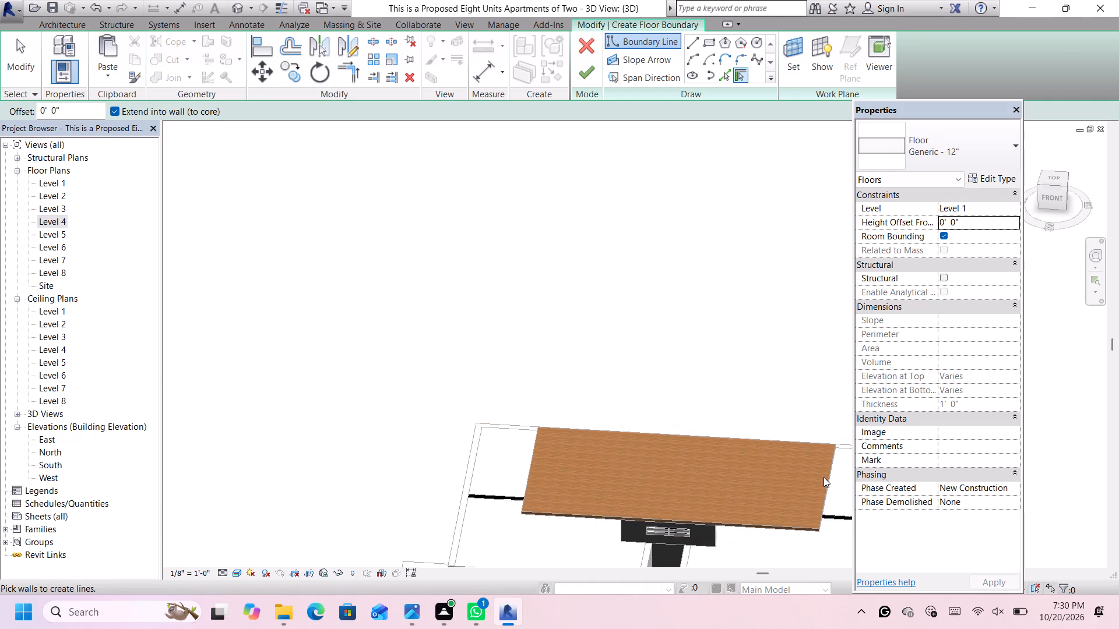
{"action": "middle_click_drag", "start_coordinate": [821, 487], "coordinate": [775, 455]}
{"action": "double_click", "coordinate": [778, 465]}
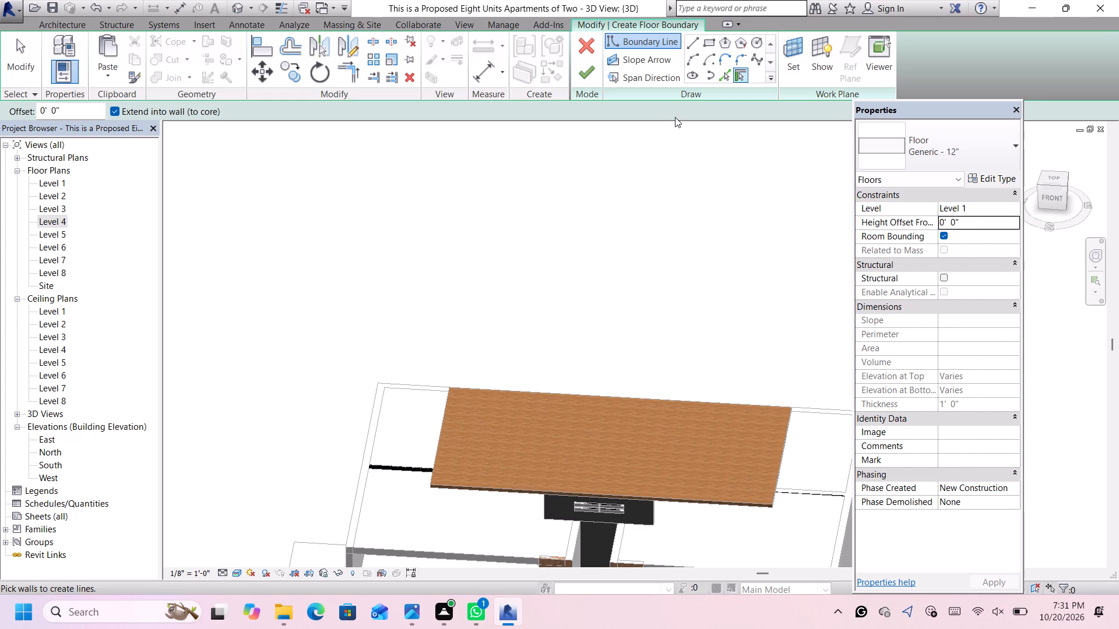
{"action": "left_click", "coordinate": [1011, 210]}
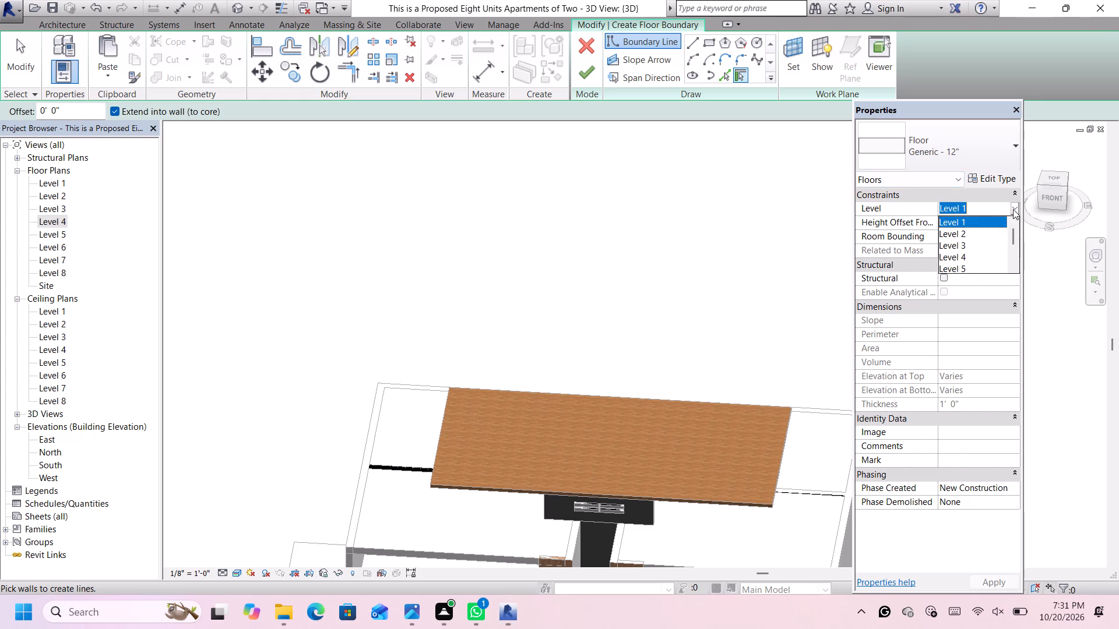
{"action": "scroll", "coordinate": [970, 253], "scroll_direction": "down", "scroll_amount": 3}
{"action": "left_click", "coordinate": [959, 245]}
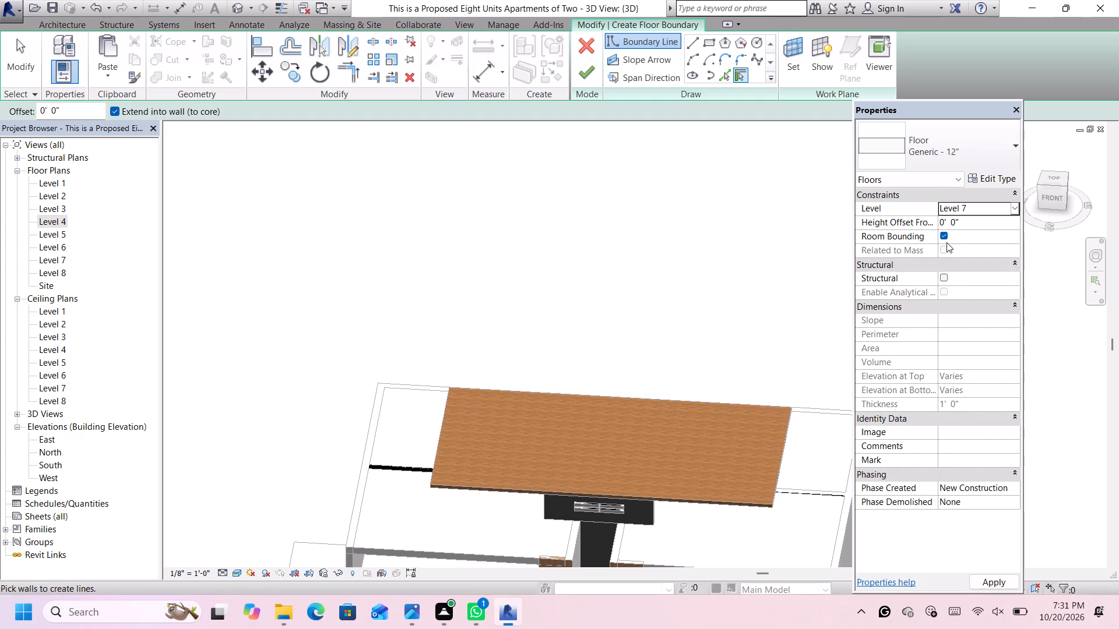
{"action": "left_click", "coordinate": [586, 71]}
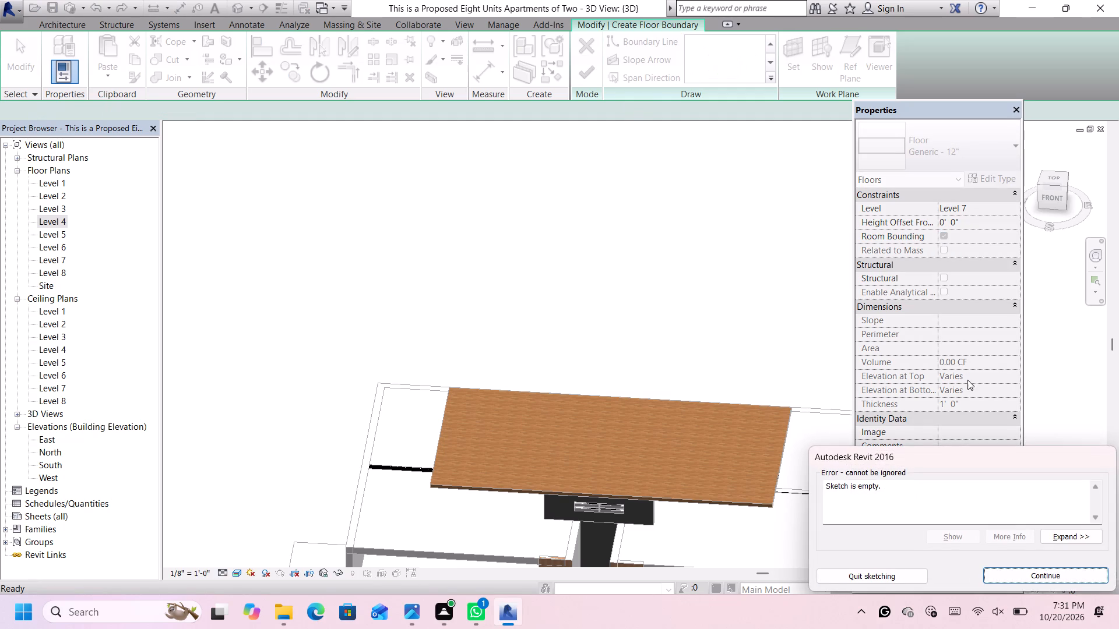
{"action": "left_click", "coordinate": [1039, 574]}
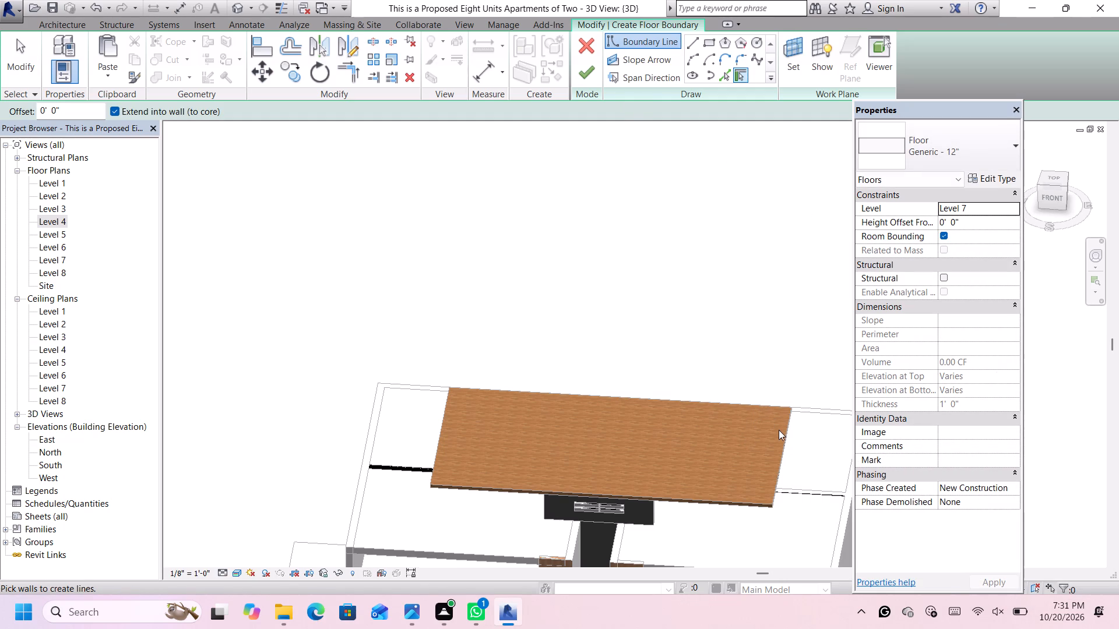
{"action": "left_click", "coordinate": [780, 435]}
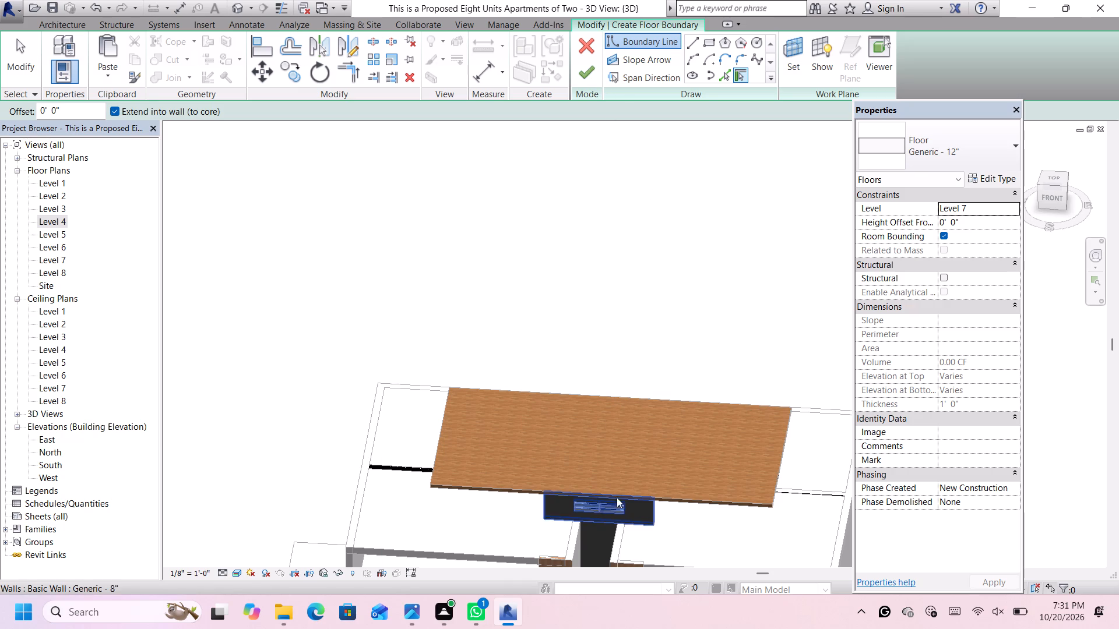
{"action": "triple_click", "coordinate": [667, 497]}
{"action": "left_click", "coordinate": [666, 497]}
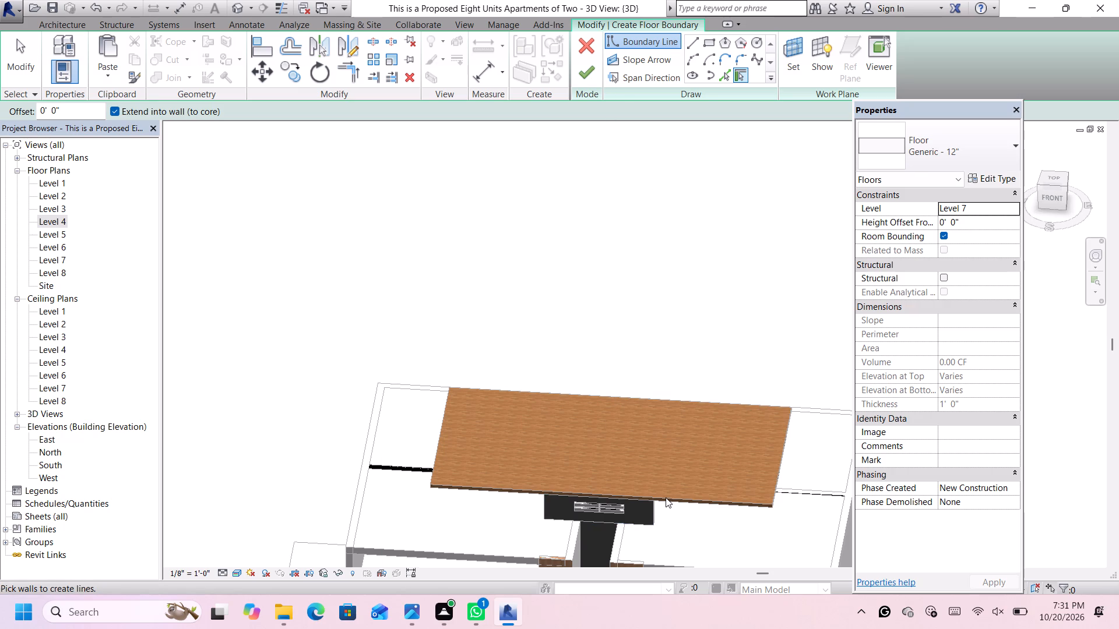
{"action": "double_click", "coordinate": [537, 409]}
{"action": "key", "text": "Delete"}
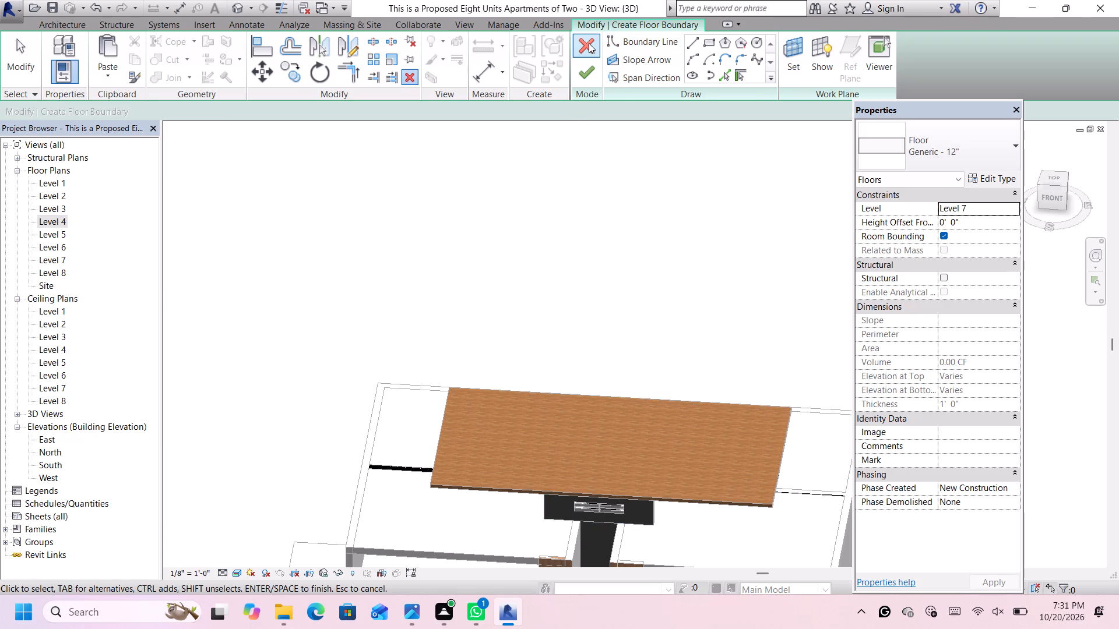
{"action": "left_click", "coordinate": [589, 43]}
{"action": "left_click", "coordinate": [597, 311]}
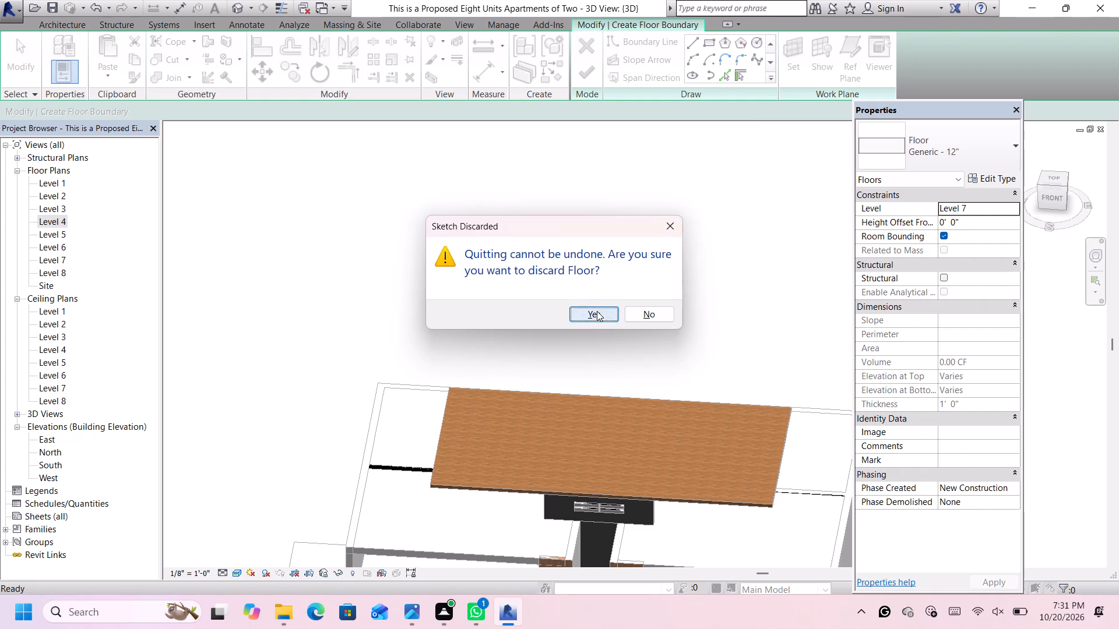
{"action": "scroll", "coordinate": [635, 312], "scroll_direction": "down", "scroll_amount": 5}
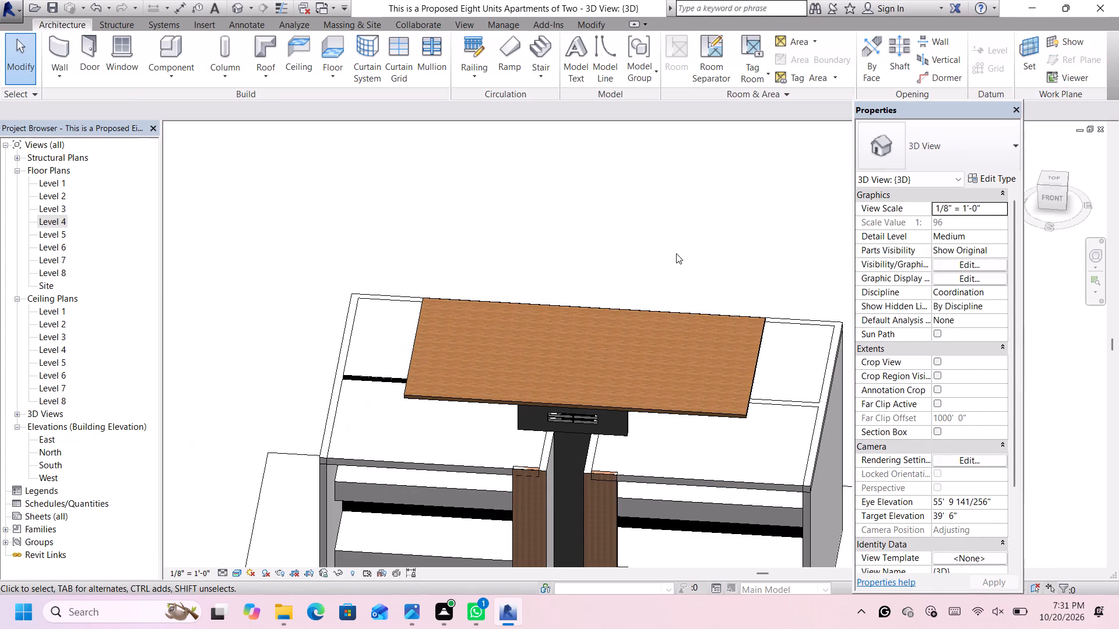
Examine from the front how the wood slab sits on the raised entrance wall.
{"action": "scroll", "coordinate": [687, 249], "scroll_direction": "down", "scroll_amount": 4}
{"action": "scroll", "coordinate": [706, 350], "scroll_direction": "up", "scroll_amount": 4}
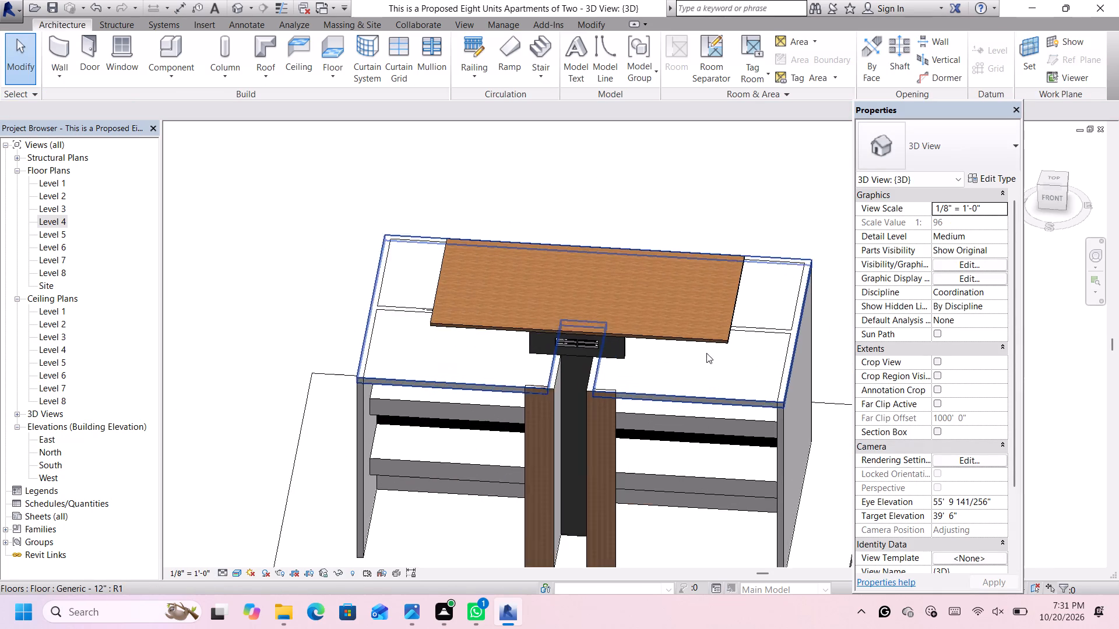
{"action": "left_click", "coordinate": [703, 336]}
{"action": "scroll", "coordinate": [833, 425], "scroll_direction": "down", "scroll_amount": 5}
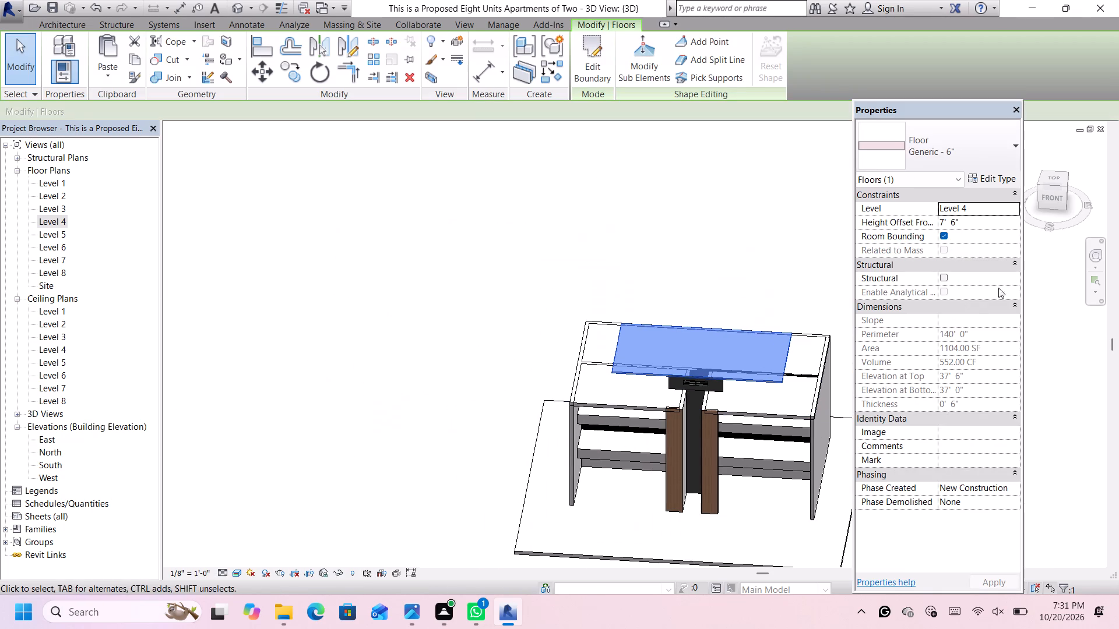
{"action": "left_click", "coordinate": [1055, 199]}
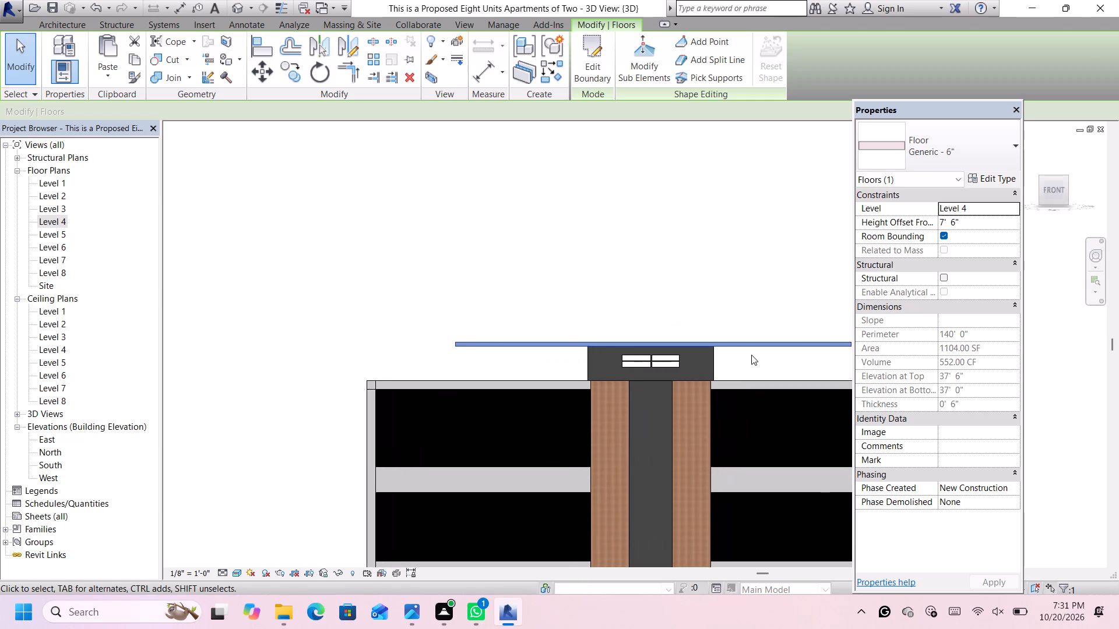
{"action": "scroll", "coordinate": [782, 291], "scroll_direction": "up", "scroll_amount": 1}
{"action": "left_click", "coordinate": [783, 291]}
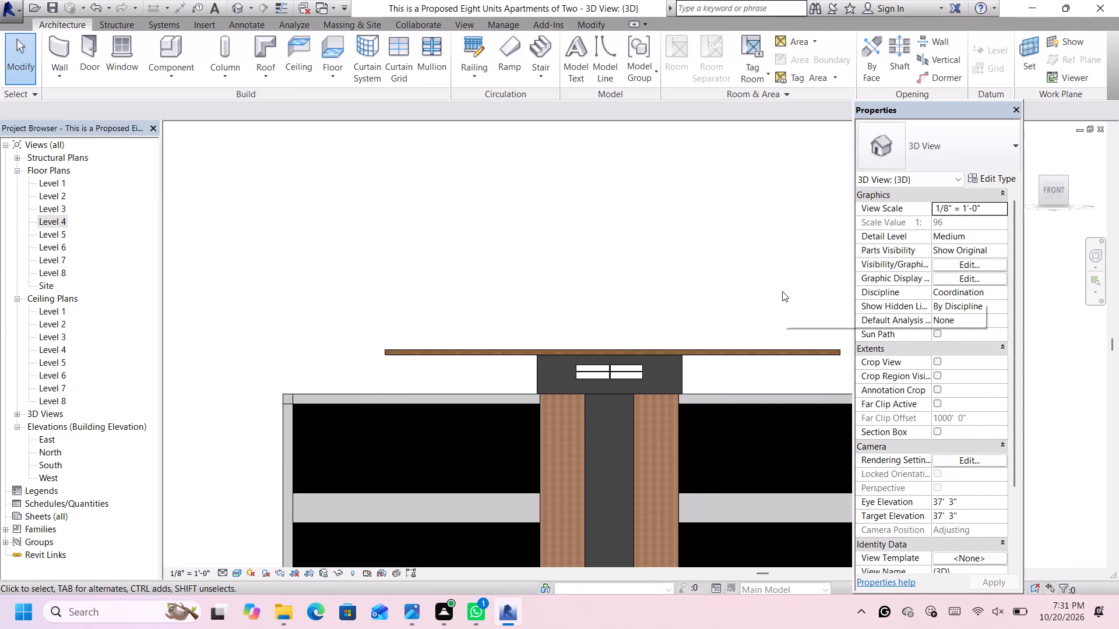
{"action": "scroll", "coordinate": [769, 298], "scroll_direction": "down", "scroll_amount": 1}
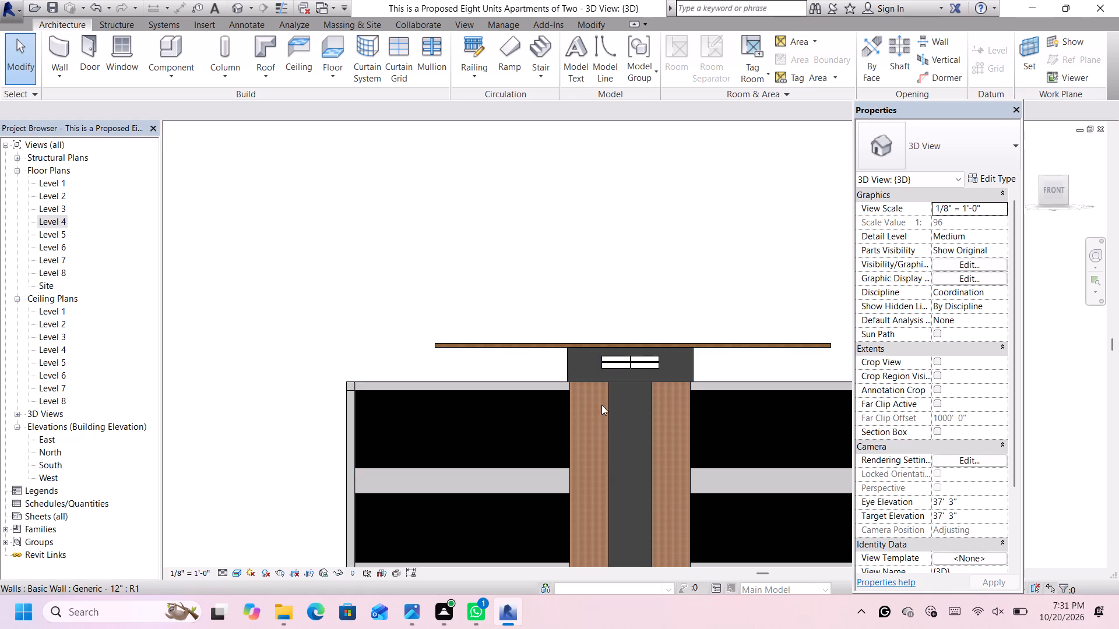
Open the Plywood, Sheathing structure material of the wood-finished wall left of the entrance, type Generic - 8" 2, with the appearance assets.
{"action": "scroll", "coordinate": [601, 403], "scroll_direction": "up", "scroll_amount": 3}
{"action": "left_click", "coordinate": [555, 414]}
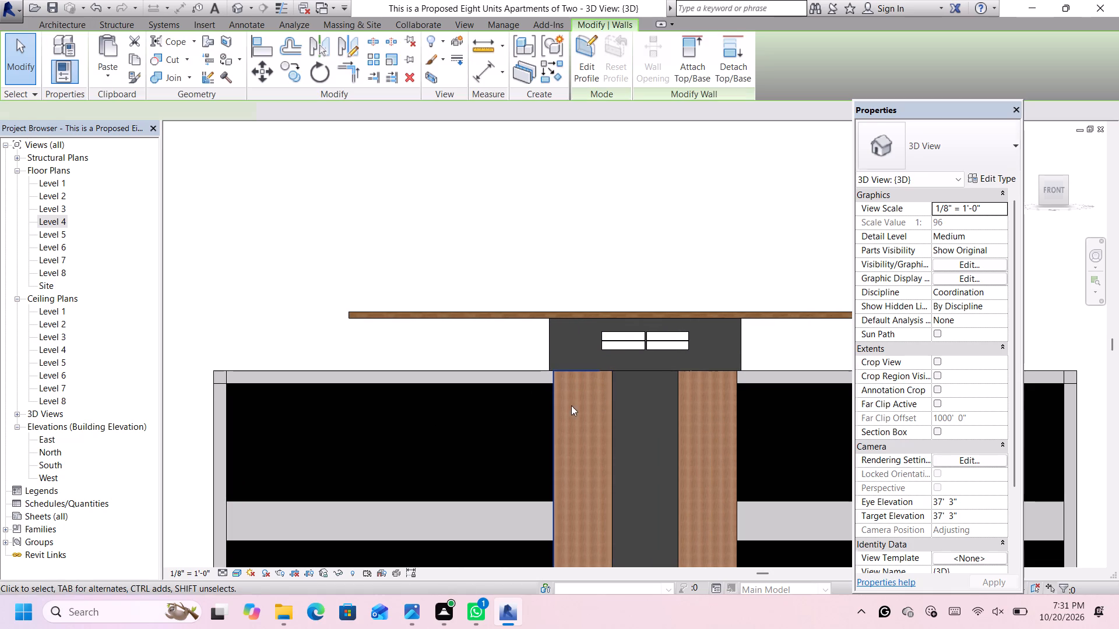
{"action": "left_click", "coordinate": [980, 176]}
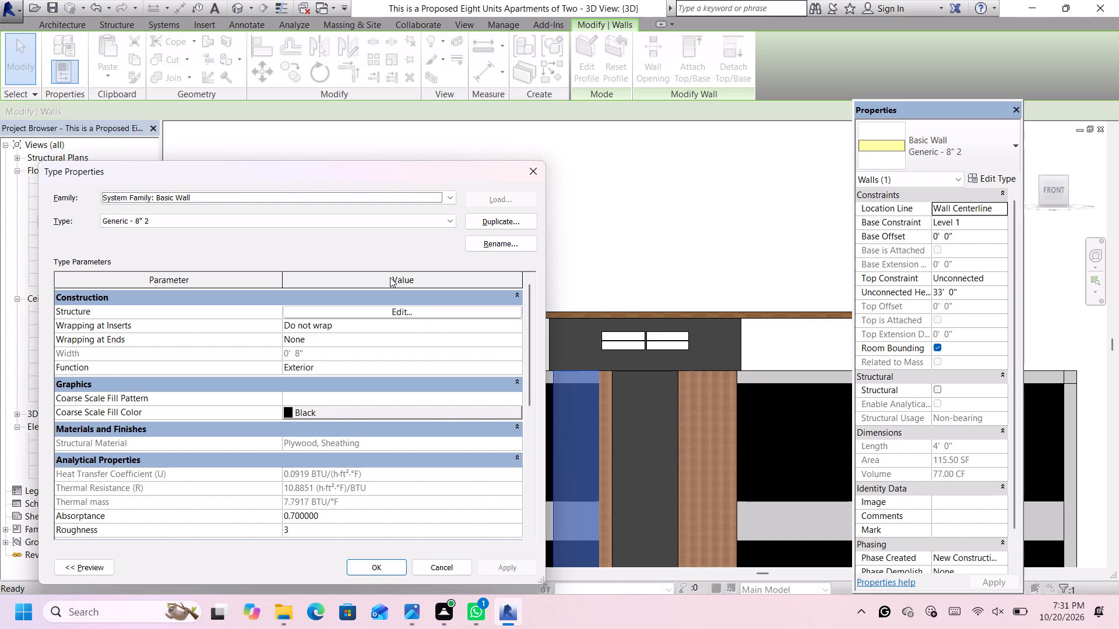
{"action": "left_click", "coordinate": [402, 309]}
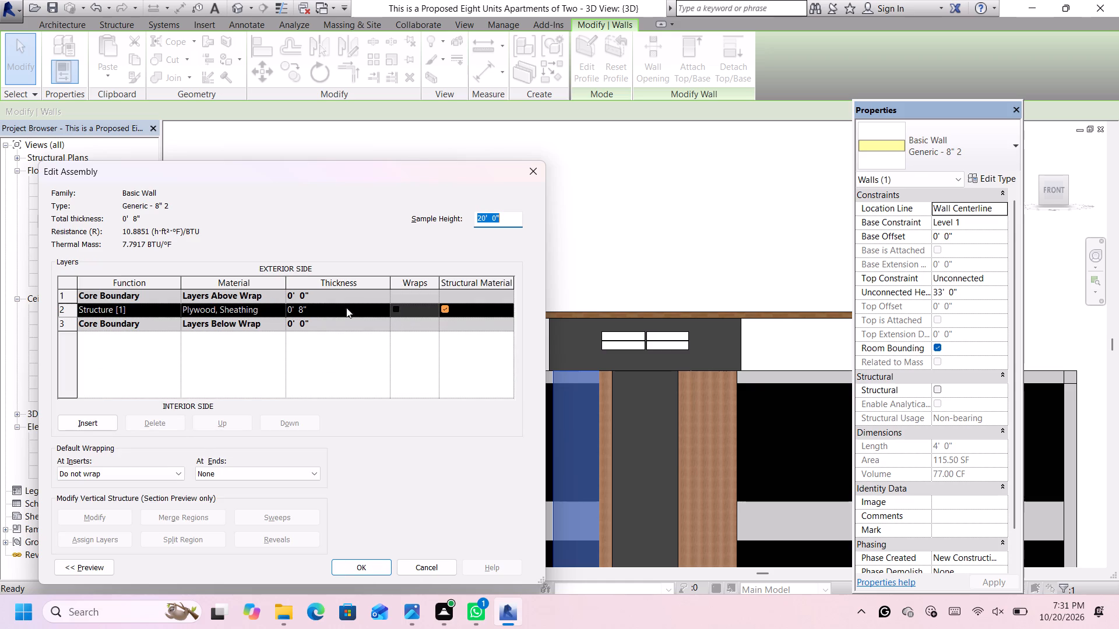
{"action": "left_click", "coordinate": [280, 309]}
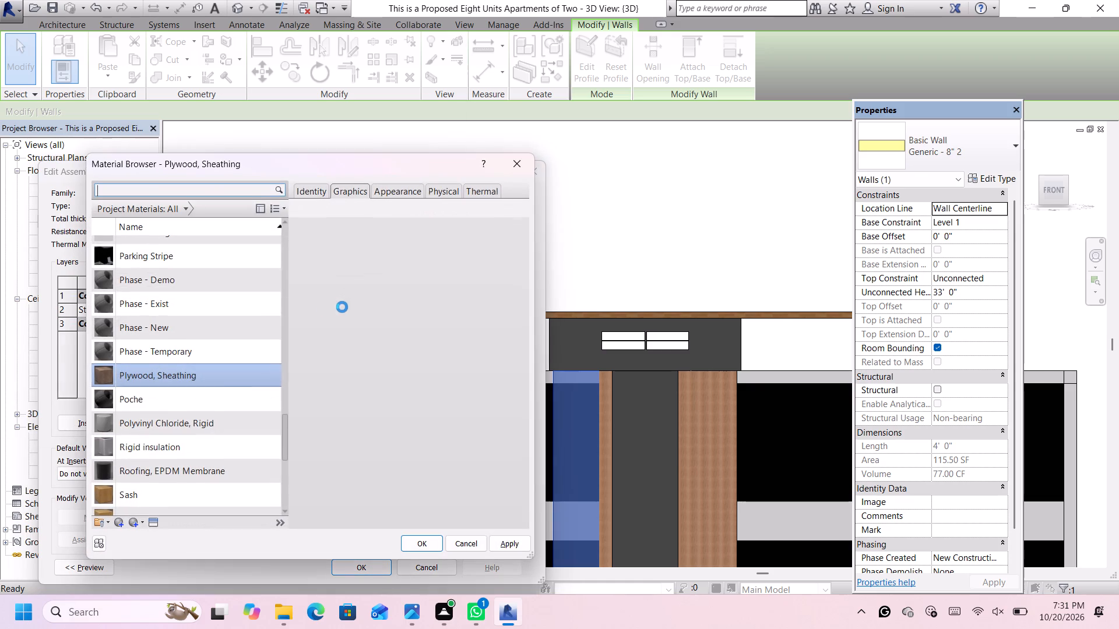
{"action": "left_click", "coordinate": [135, 525]}
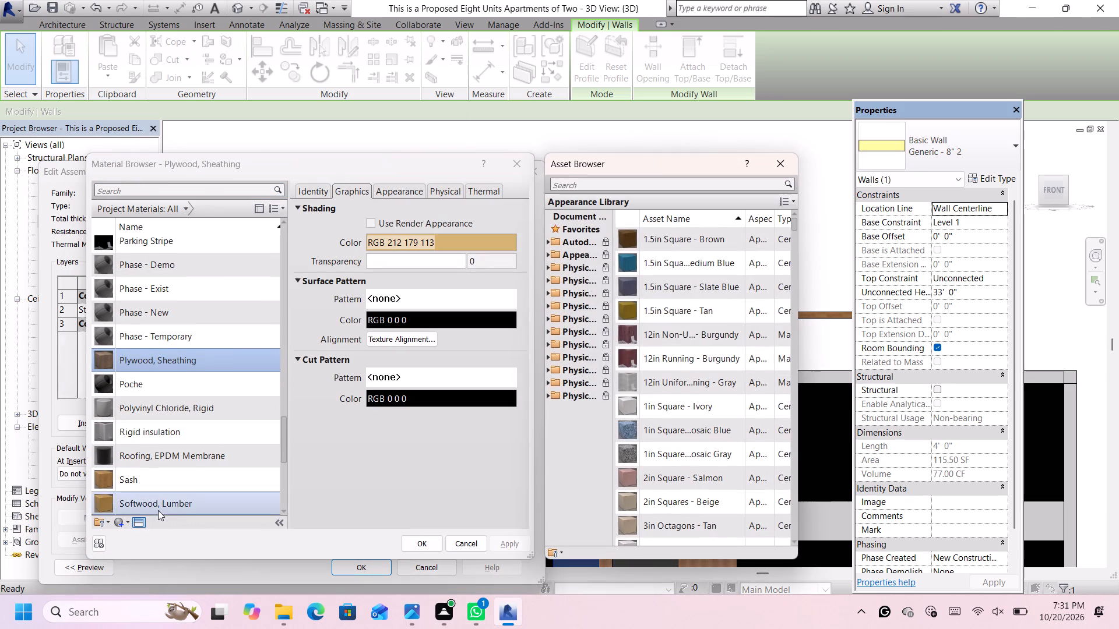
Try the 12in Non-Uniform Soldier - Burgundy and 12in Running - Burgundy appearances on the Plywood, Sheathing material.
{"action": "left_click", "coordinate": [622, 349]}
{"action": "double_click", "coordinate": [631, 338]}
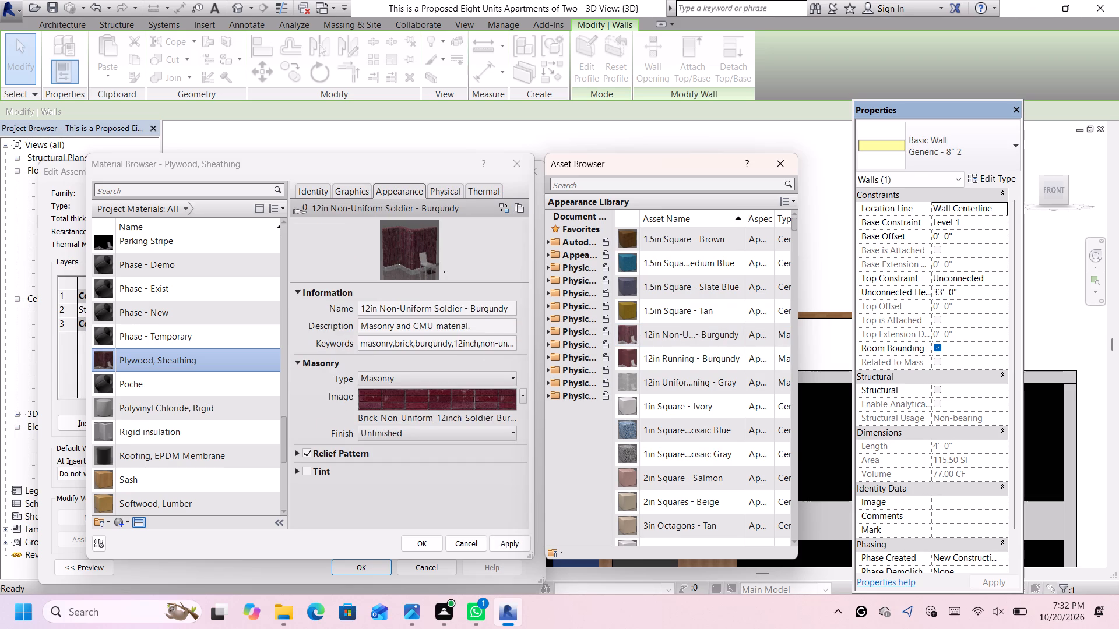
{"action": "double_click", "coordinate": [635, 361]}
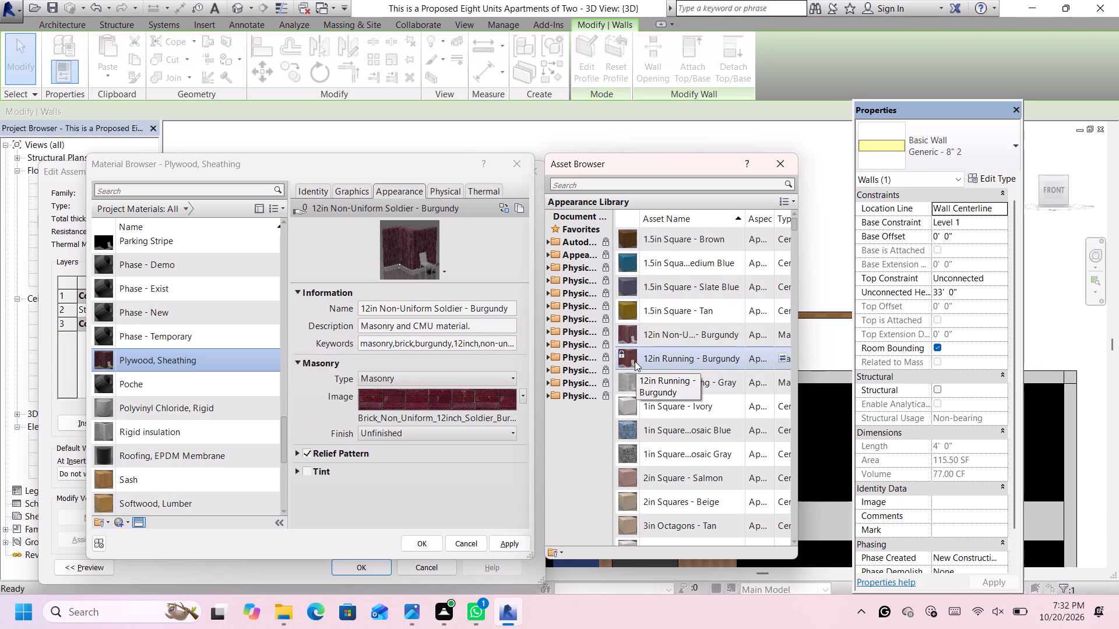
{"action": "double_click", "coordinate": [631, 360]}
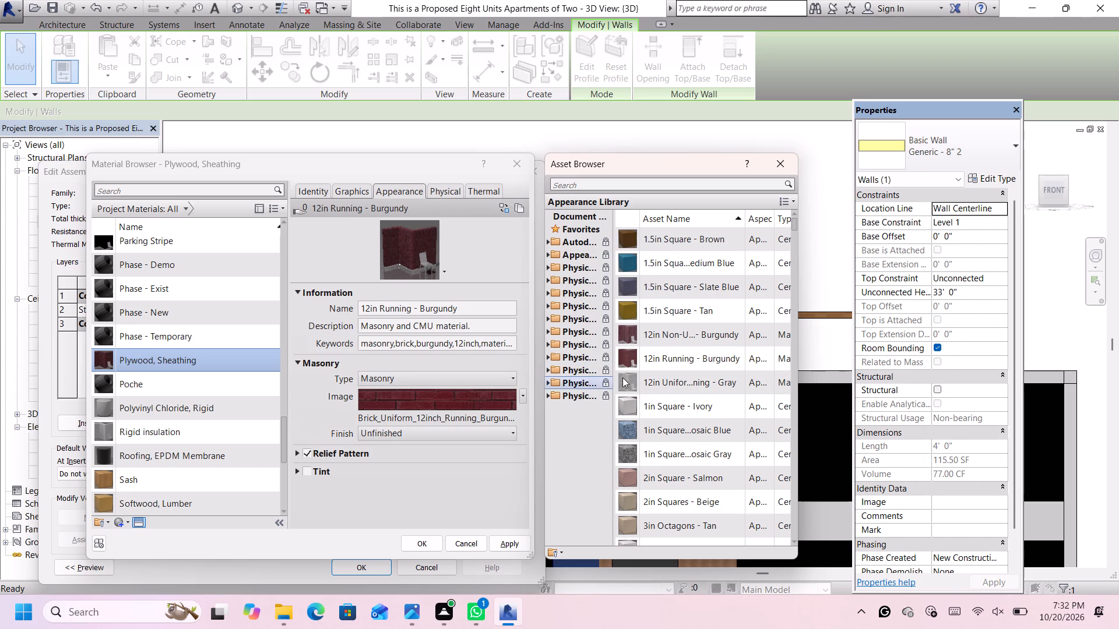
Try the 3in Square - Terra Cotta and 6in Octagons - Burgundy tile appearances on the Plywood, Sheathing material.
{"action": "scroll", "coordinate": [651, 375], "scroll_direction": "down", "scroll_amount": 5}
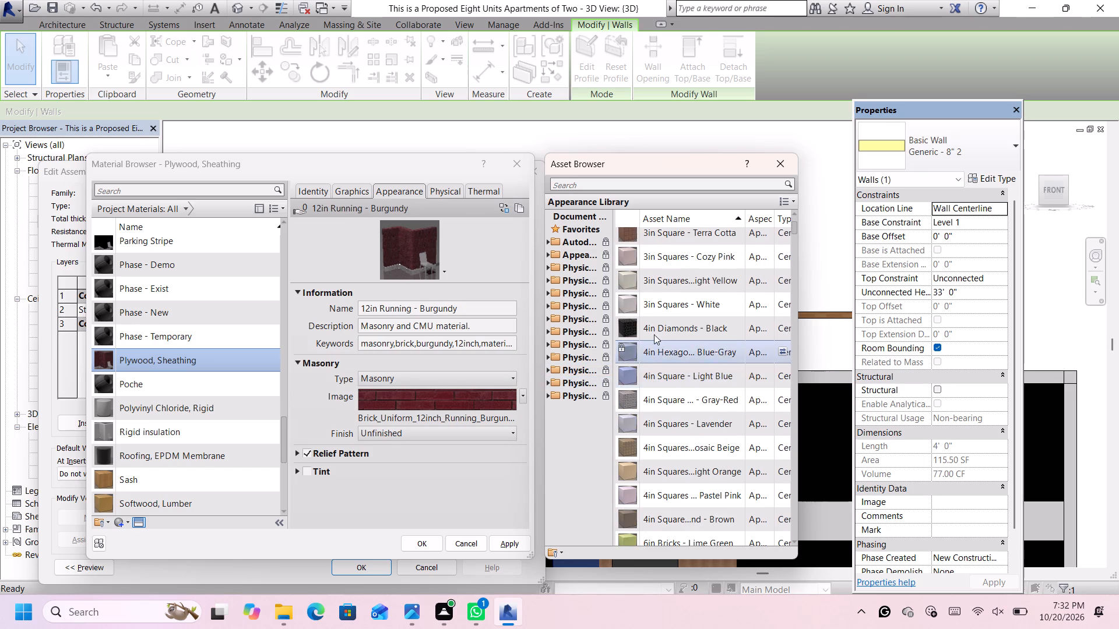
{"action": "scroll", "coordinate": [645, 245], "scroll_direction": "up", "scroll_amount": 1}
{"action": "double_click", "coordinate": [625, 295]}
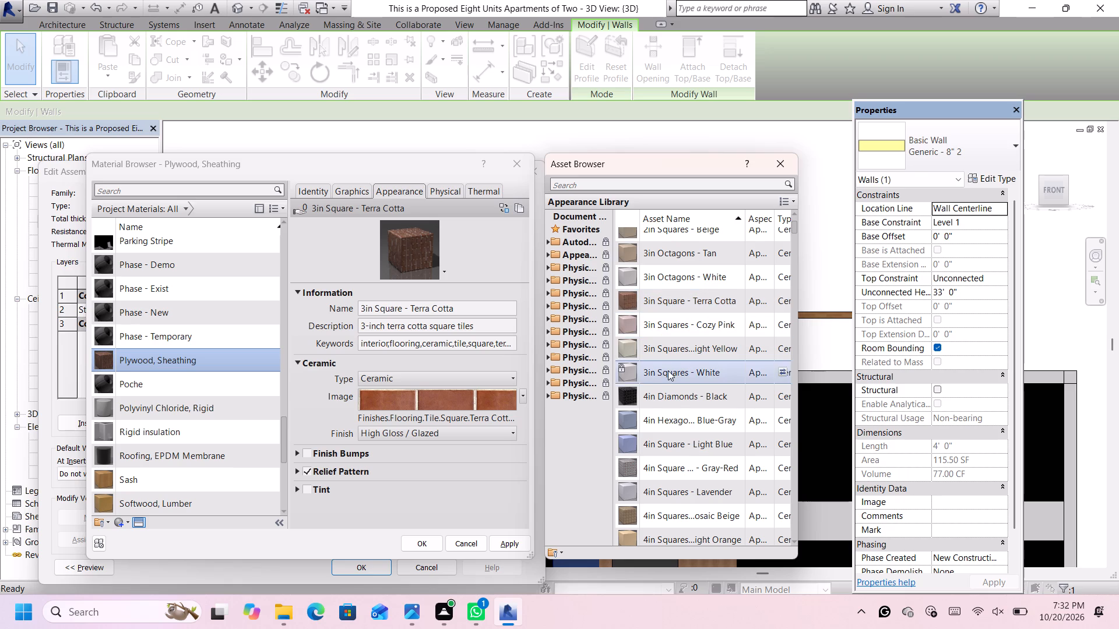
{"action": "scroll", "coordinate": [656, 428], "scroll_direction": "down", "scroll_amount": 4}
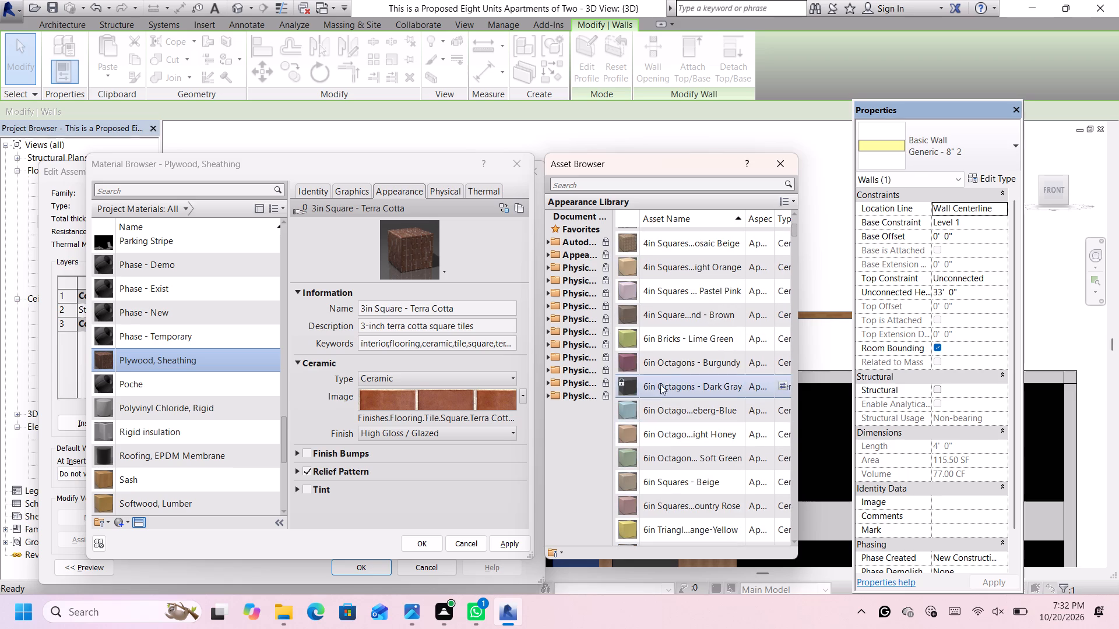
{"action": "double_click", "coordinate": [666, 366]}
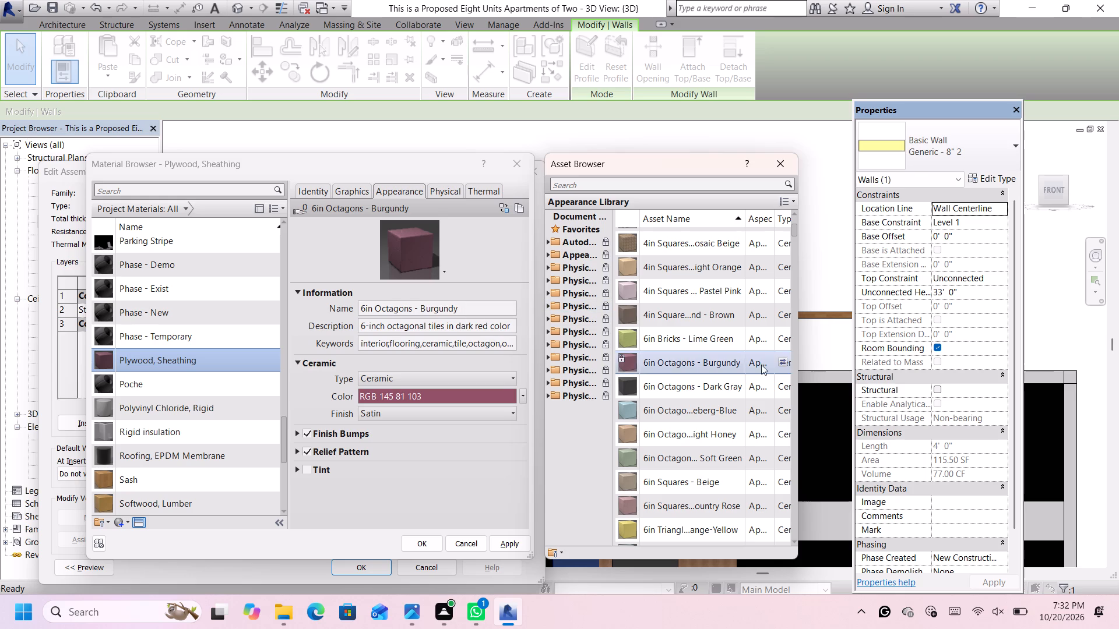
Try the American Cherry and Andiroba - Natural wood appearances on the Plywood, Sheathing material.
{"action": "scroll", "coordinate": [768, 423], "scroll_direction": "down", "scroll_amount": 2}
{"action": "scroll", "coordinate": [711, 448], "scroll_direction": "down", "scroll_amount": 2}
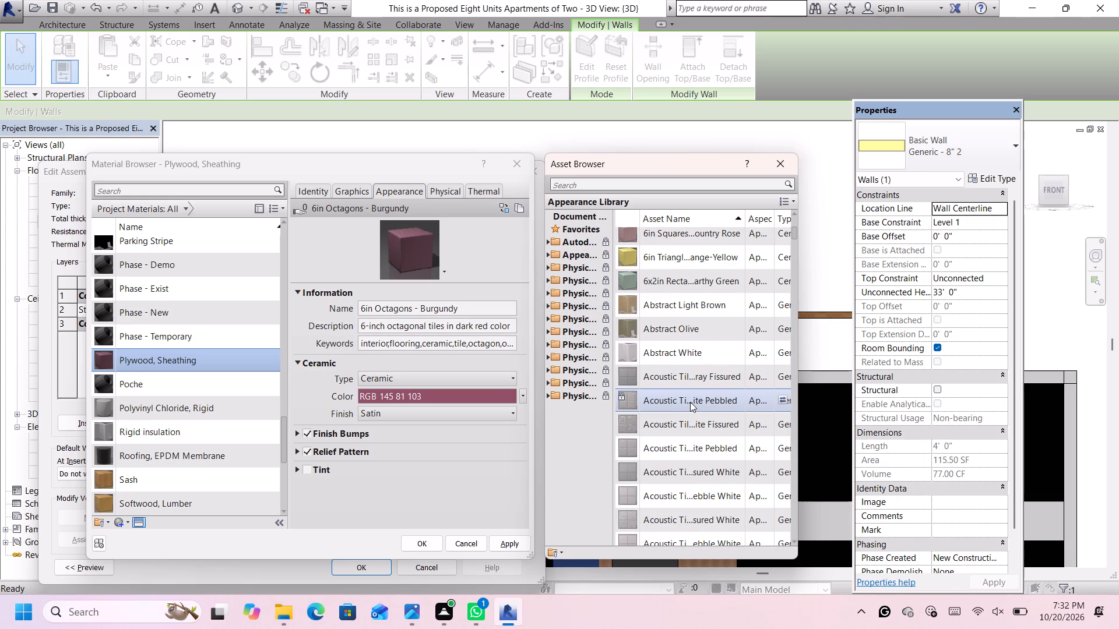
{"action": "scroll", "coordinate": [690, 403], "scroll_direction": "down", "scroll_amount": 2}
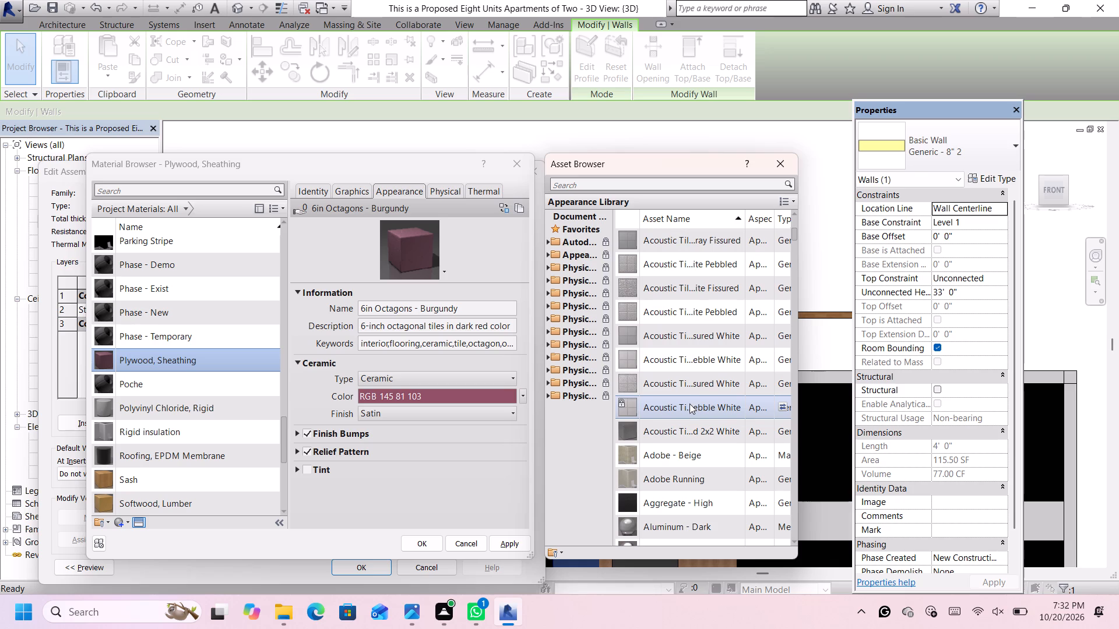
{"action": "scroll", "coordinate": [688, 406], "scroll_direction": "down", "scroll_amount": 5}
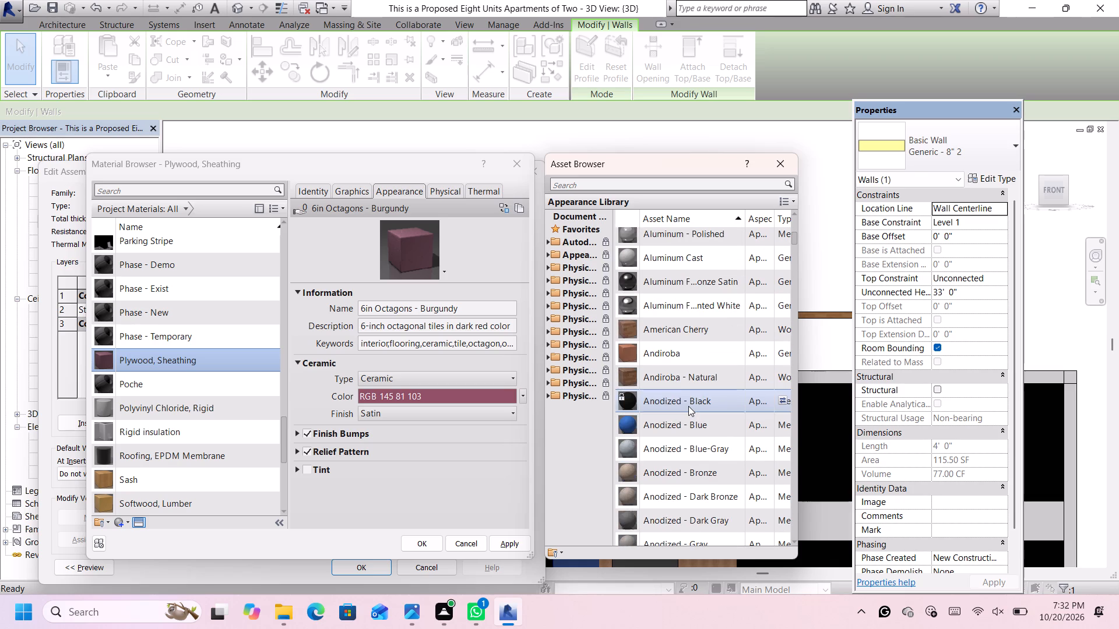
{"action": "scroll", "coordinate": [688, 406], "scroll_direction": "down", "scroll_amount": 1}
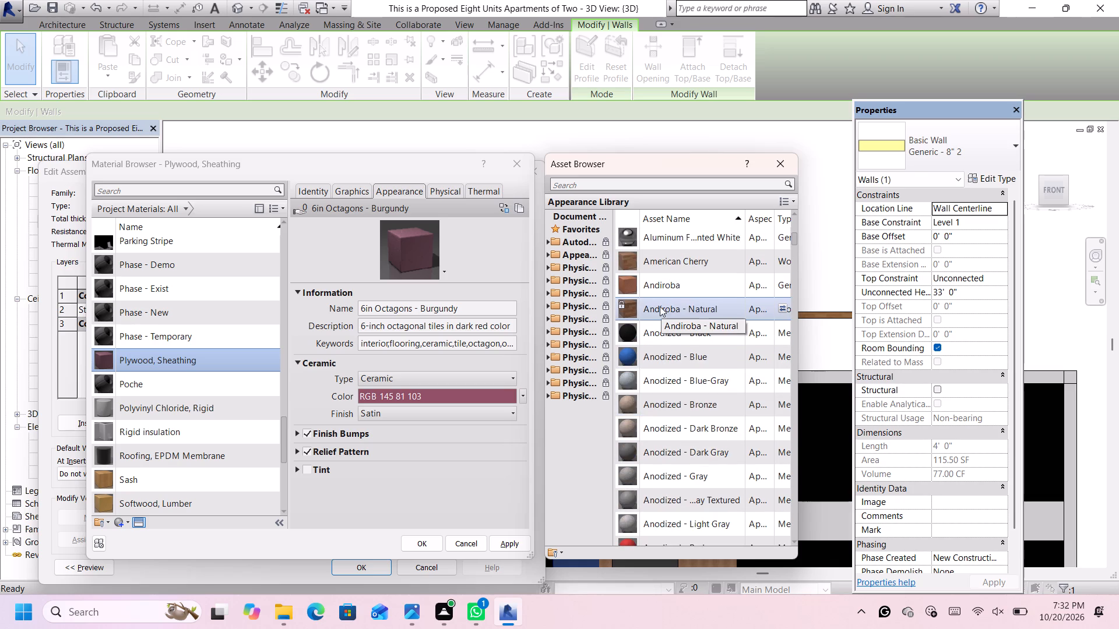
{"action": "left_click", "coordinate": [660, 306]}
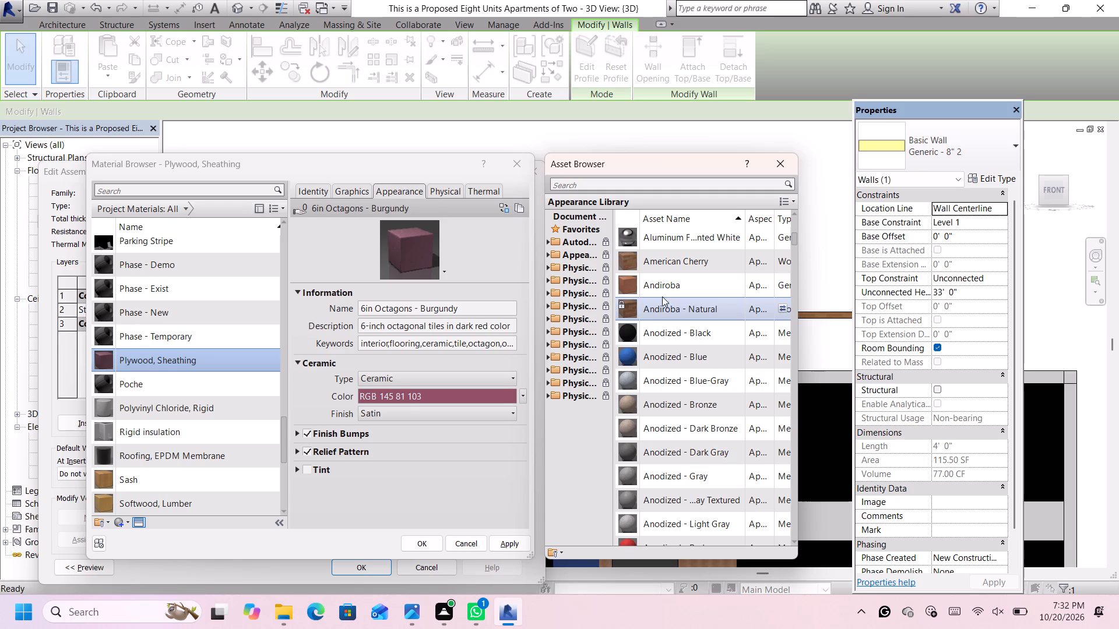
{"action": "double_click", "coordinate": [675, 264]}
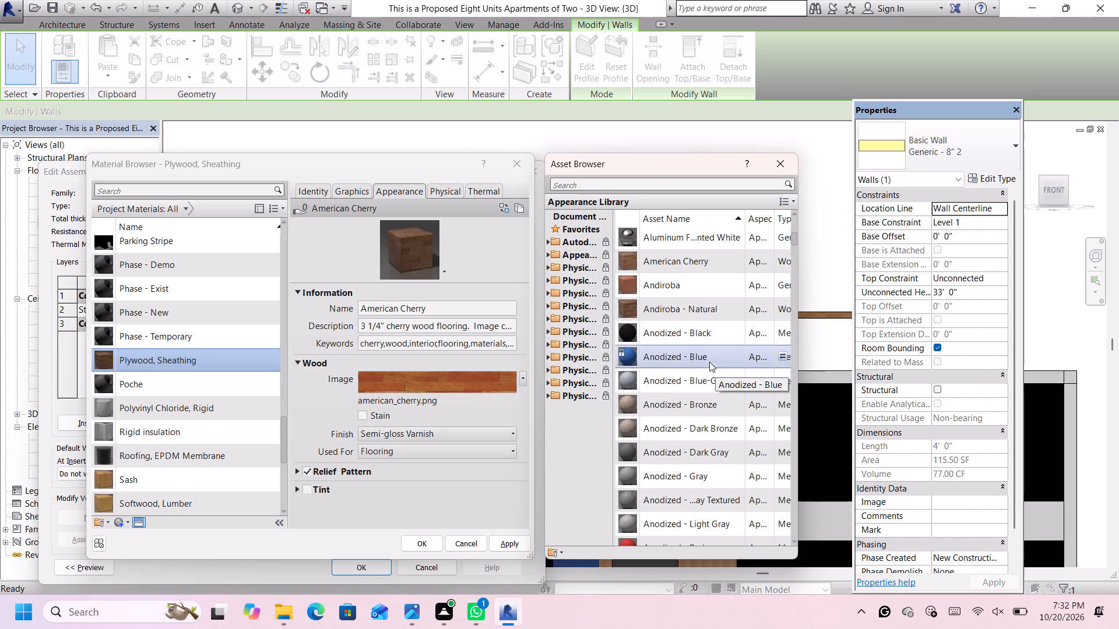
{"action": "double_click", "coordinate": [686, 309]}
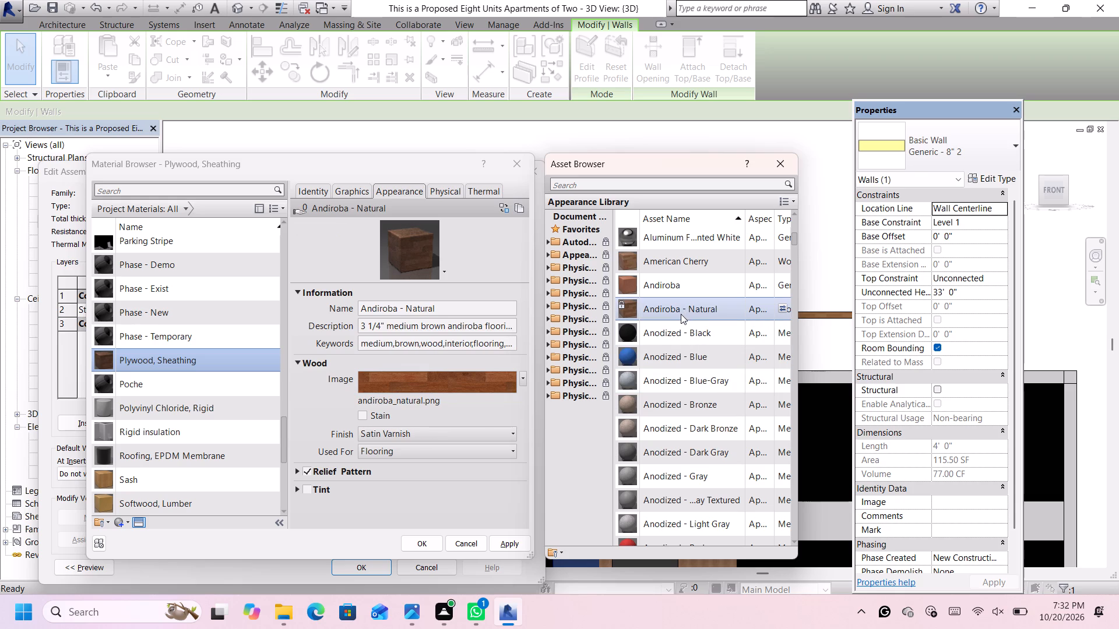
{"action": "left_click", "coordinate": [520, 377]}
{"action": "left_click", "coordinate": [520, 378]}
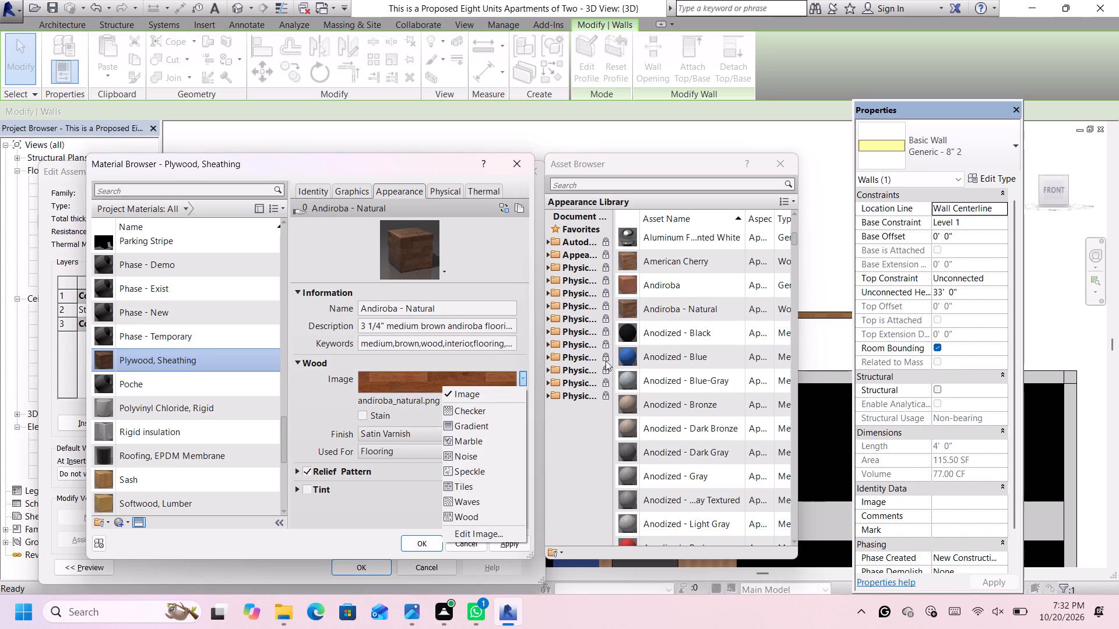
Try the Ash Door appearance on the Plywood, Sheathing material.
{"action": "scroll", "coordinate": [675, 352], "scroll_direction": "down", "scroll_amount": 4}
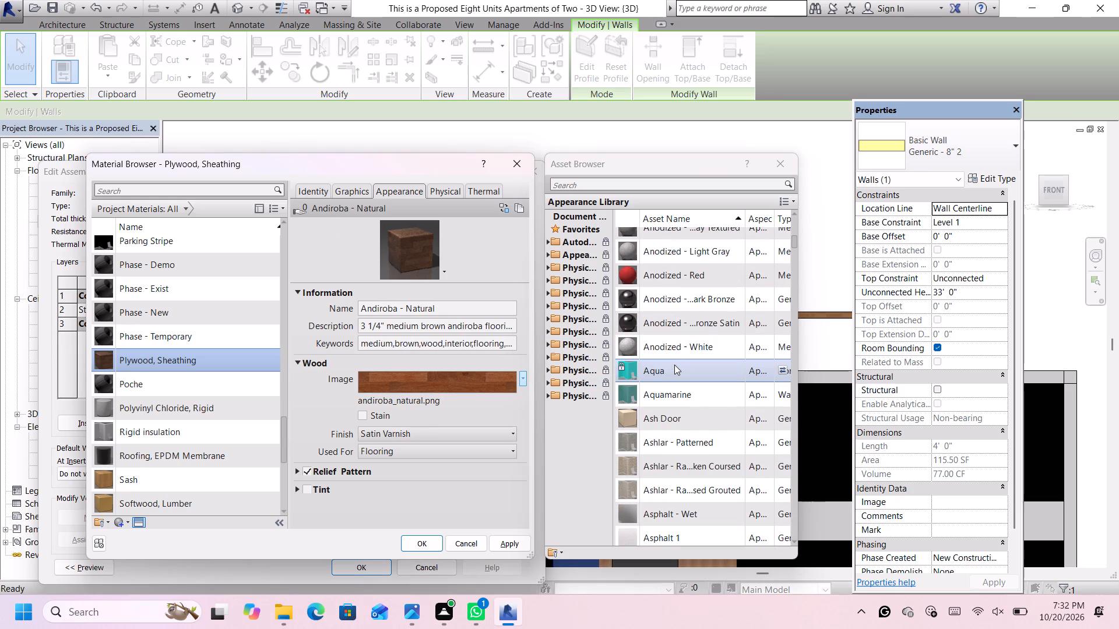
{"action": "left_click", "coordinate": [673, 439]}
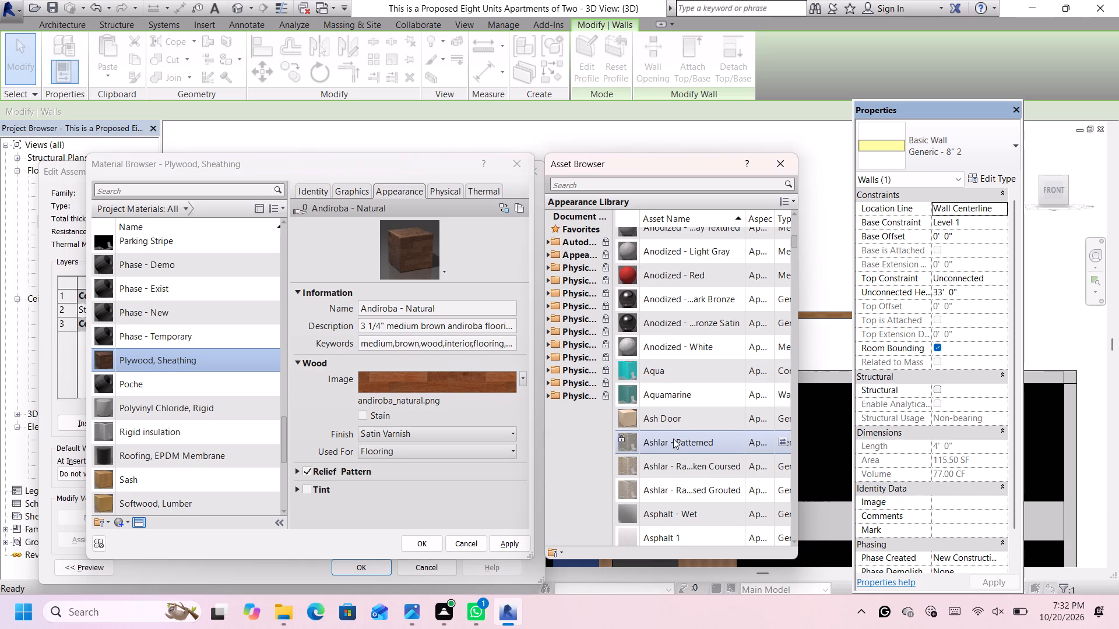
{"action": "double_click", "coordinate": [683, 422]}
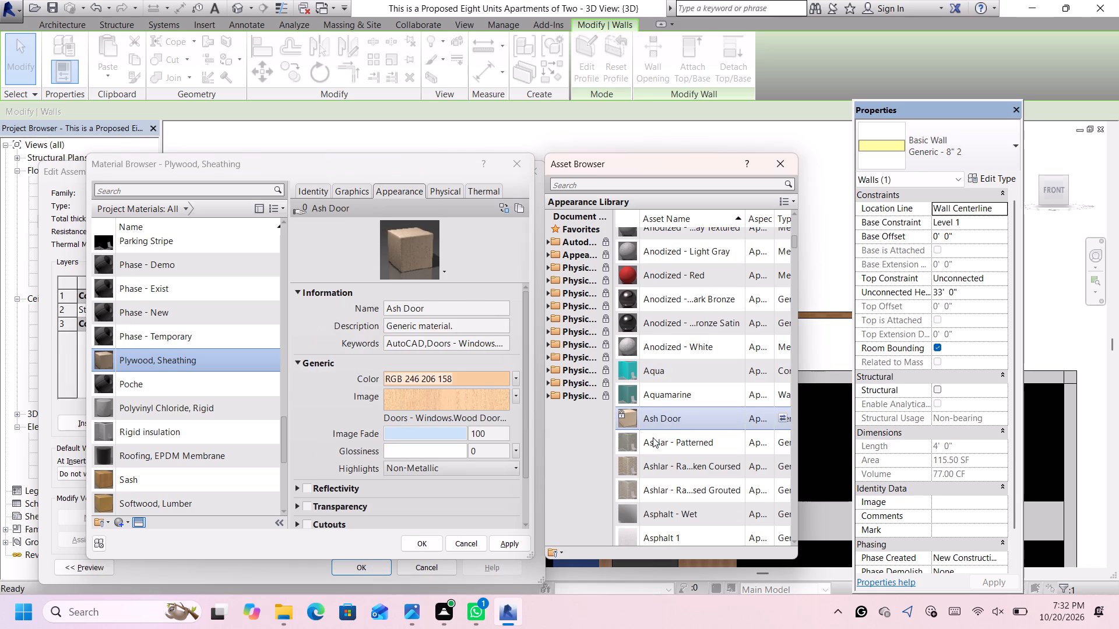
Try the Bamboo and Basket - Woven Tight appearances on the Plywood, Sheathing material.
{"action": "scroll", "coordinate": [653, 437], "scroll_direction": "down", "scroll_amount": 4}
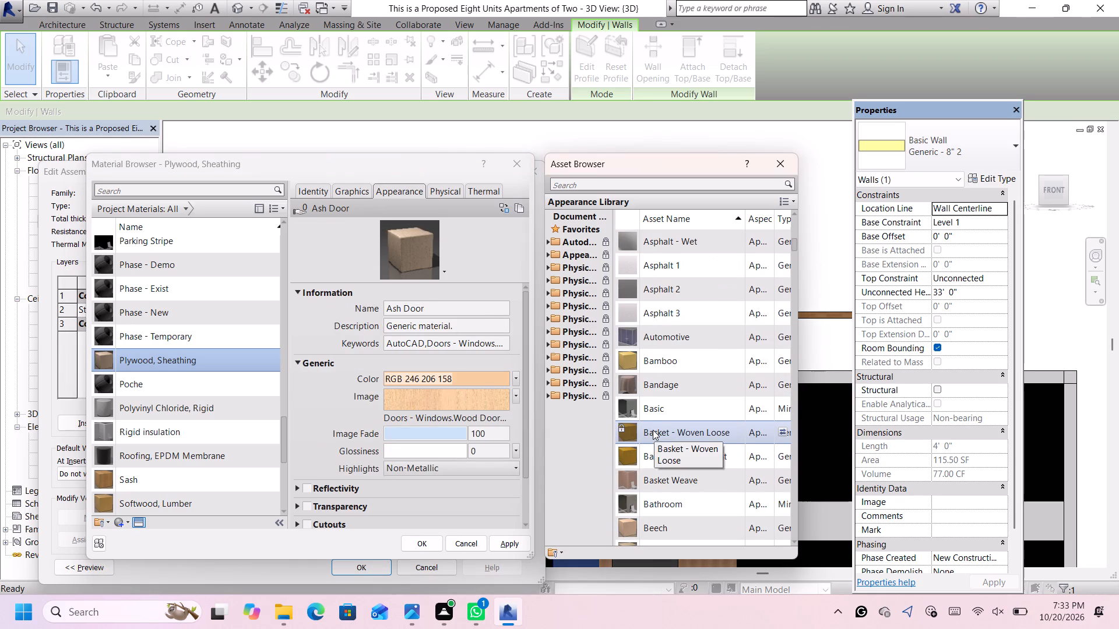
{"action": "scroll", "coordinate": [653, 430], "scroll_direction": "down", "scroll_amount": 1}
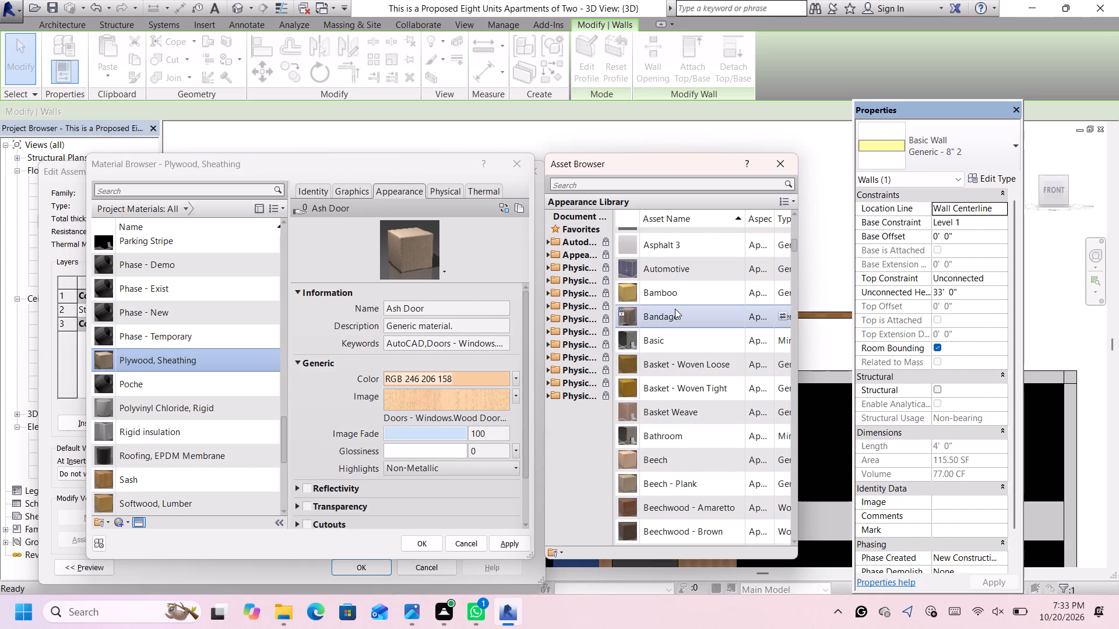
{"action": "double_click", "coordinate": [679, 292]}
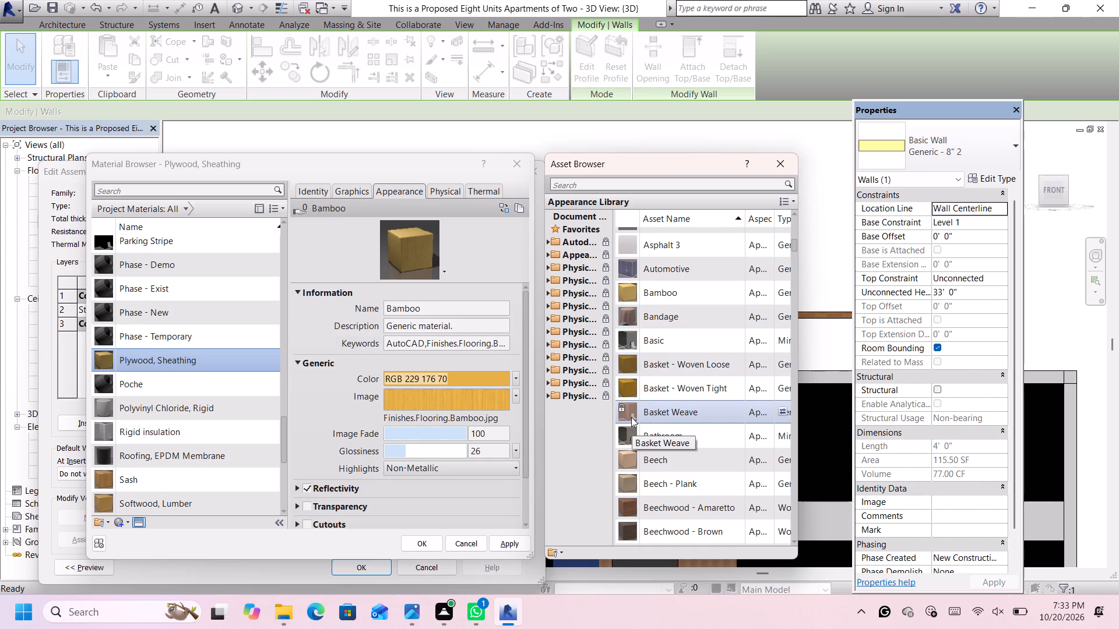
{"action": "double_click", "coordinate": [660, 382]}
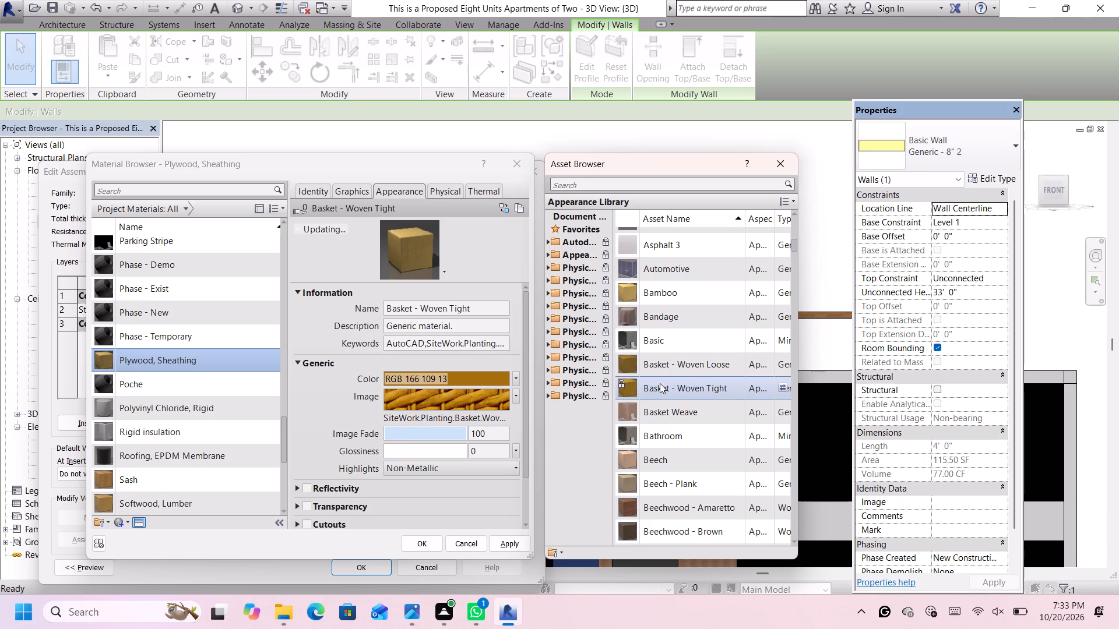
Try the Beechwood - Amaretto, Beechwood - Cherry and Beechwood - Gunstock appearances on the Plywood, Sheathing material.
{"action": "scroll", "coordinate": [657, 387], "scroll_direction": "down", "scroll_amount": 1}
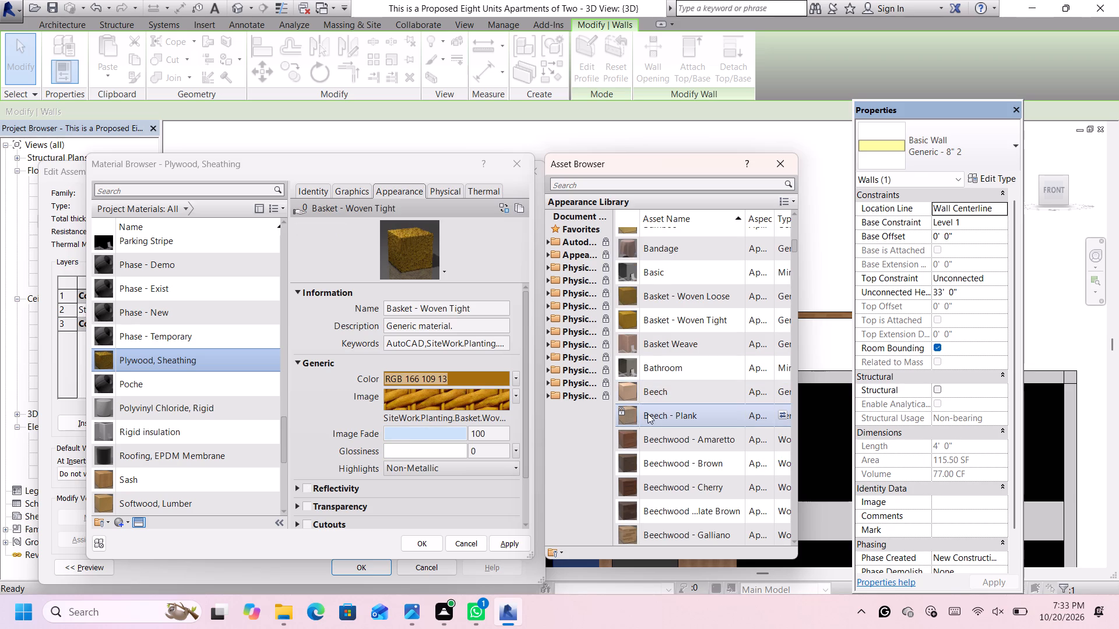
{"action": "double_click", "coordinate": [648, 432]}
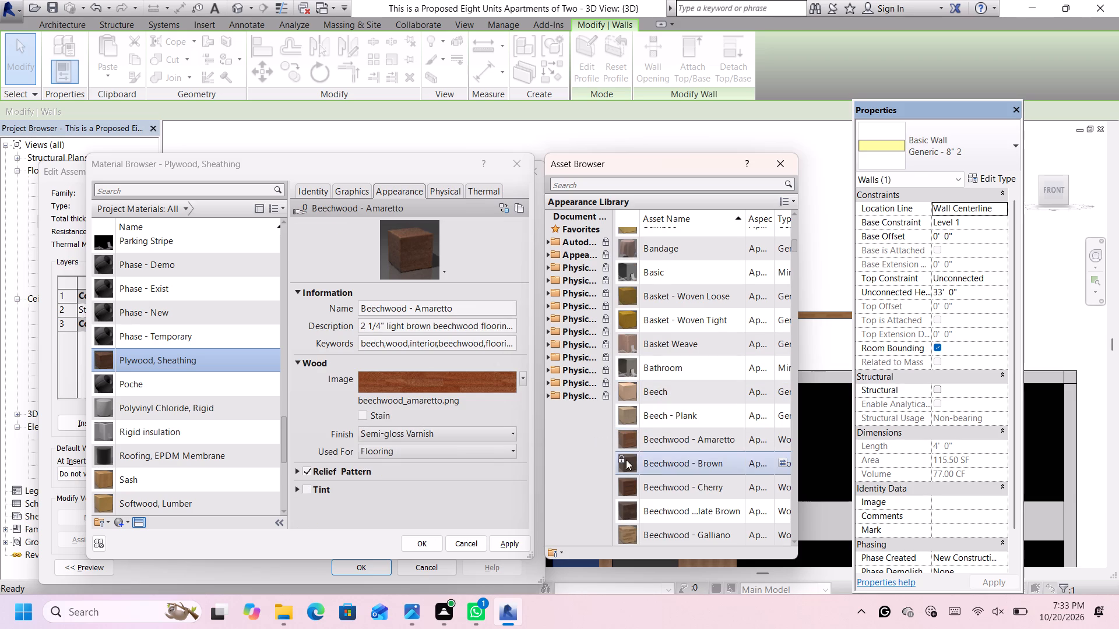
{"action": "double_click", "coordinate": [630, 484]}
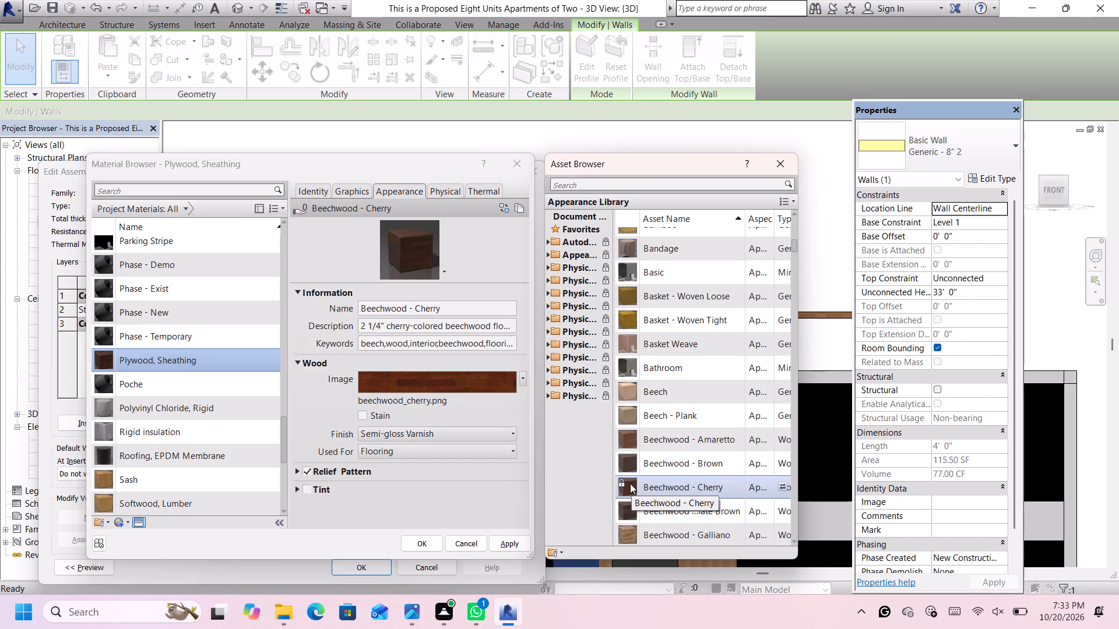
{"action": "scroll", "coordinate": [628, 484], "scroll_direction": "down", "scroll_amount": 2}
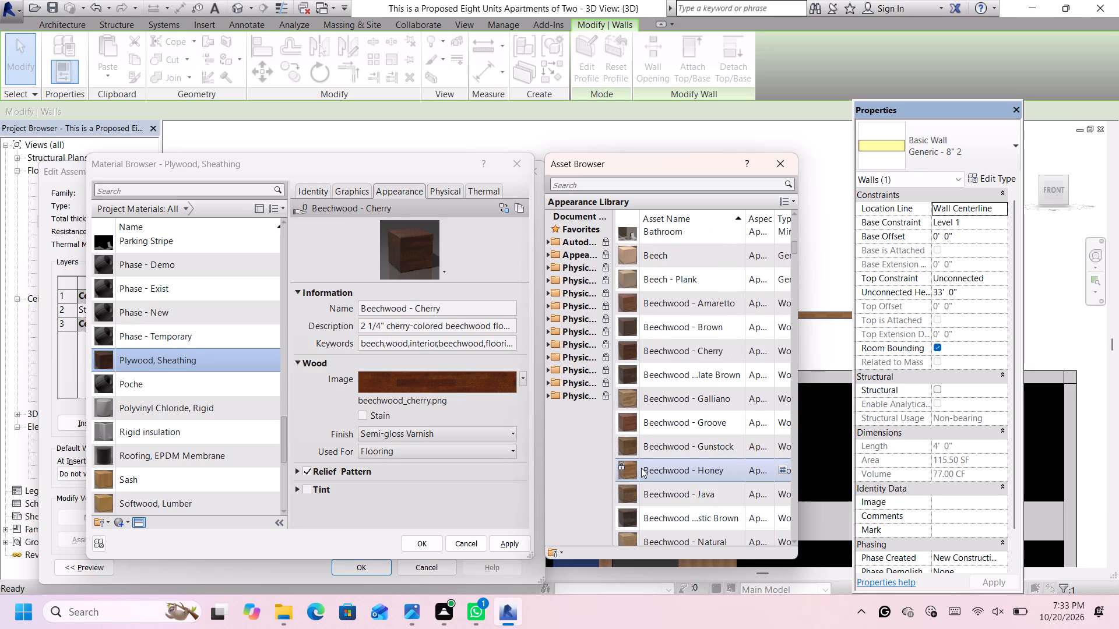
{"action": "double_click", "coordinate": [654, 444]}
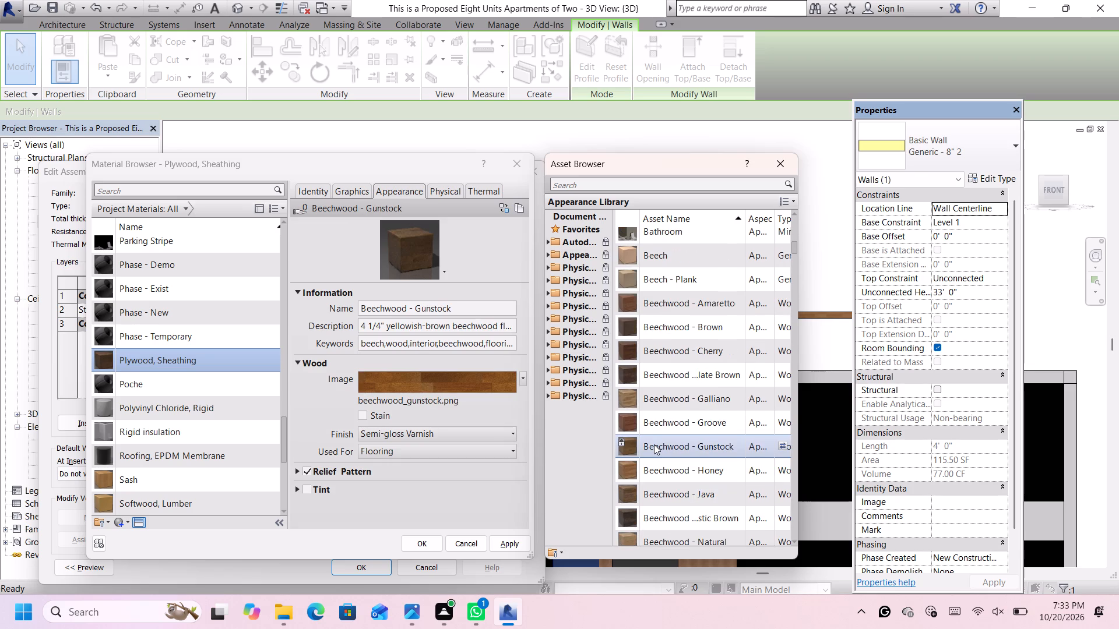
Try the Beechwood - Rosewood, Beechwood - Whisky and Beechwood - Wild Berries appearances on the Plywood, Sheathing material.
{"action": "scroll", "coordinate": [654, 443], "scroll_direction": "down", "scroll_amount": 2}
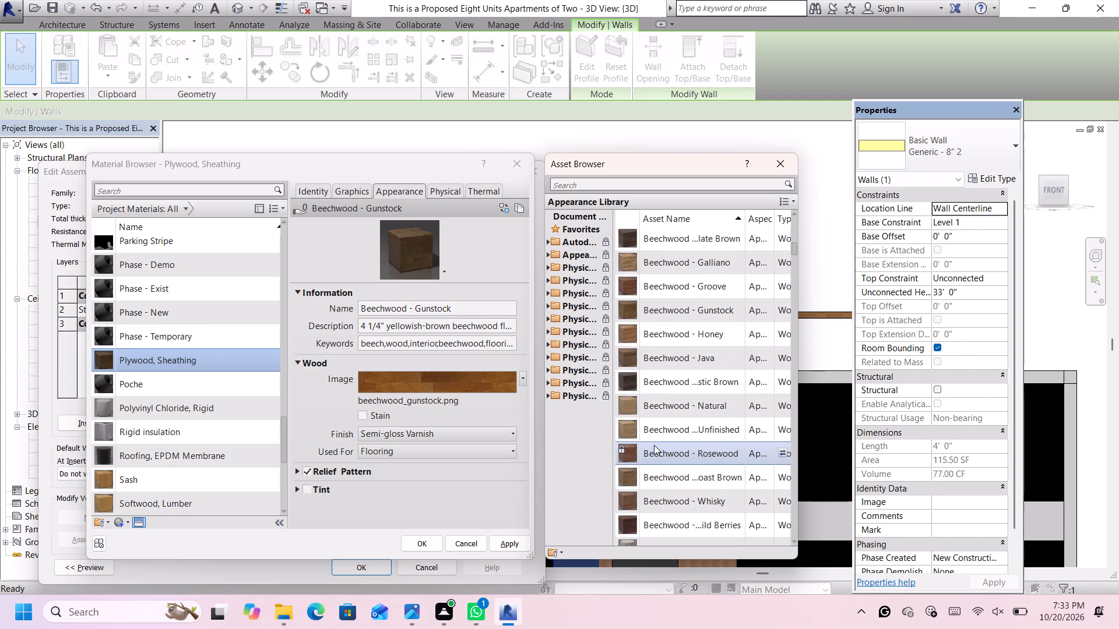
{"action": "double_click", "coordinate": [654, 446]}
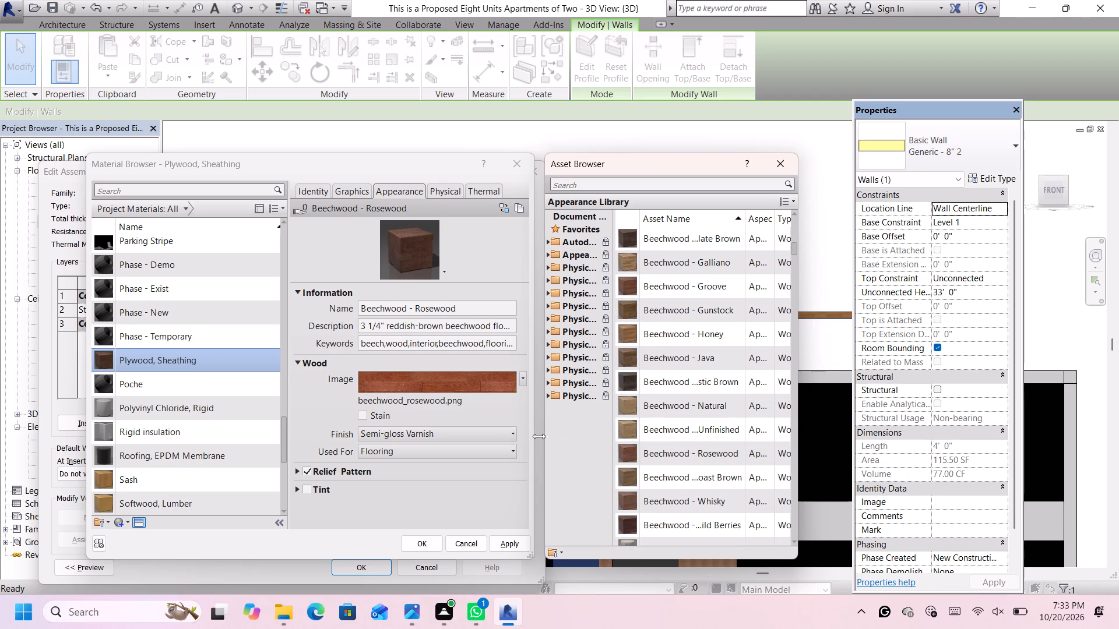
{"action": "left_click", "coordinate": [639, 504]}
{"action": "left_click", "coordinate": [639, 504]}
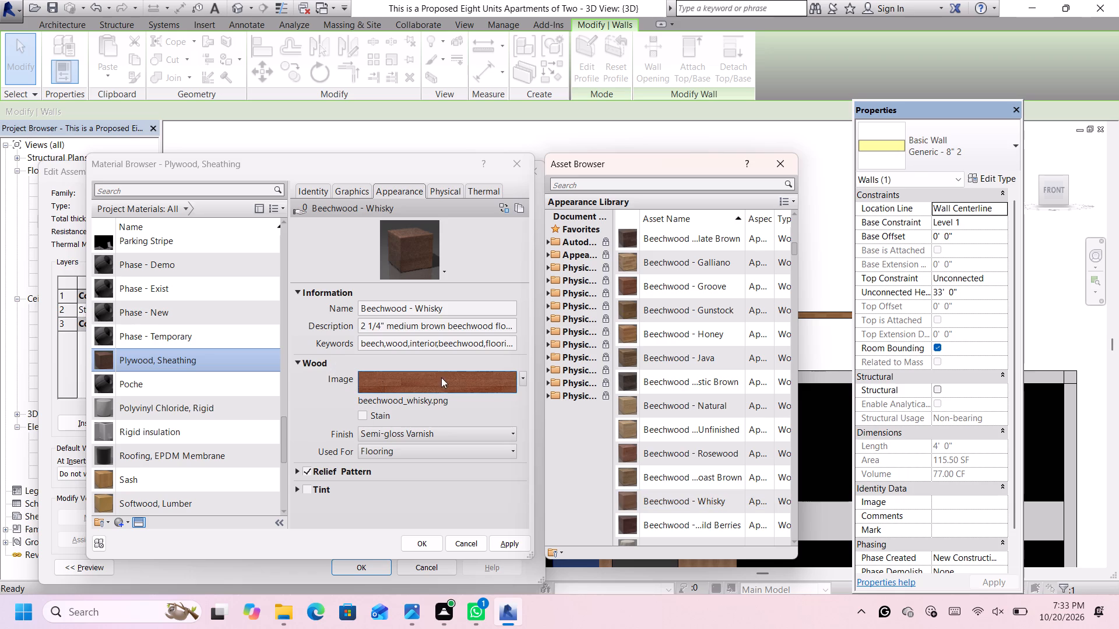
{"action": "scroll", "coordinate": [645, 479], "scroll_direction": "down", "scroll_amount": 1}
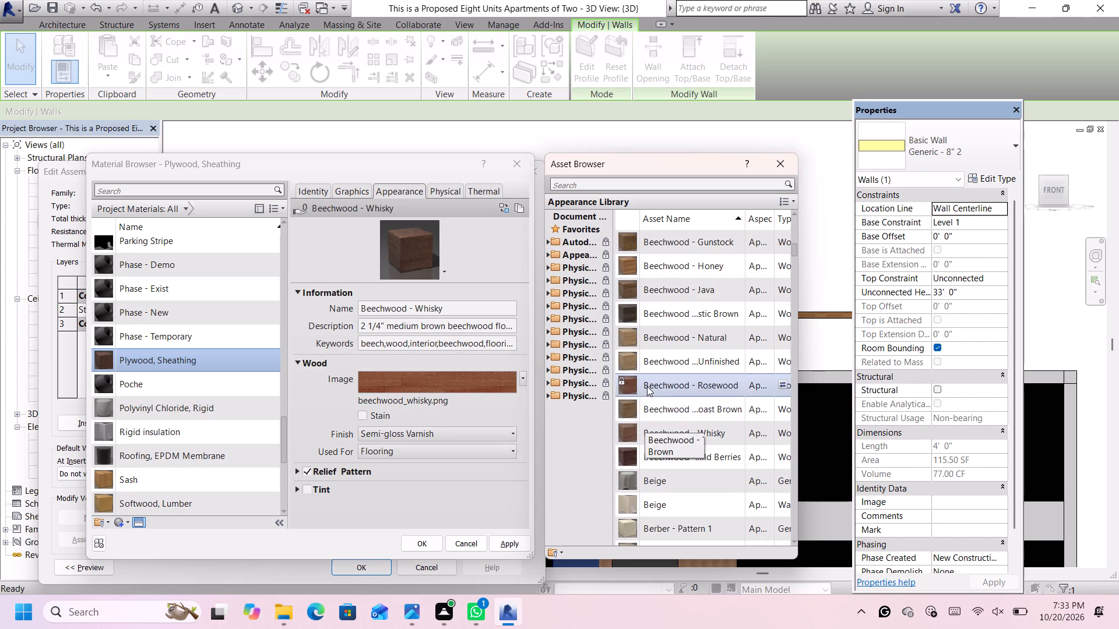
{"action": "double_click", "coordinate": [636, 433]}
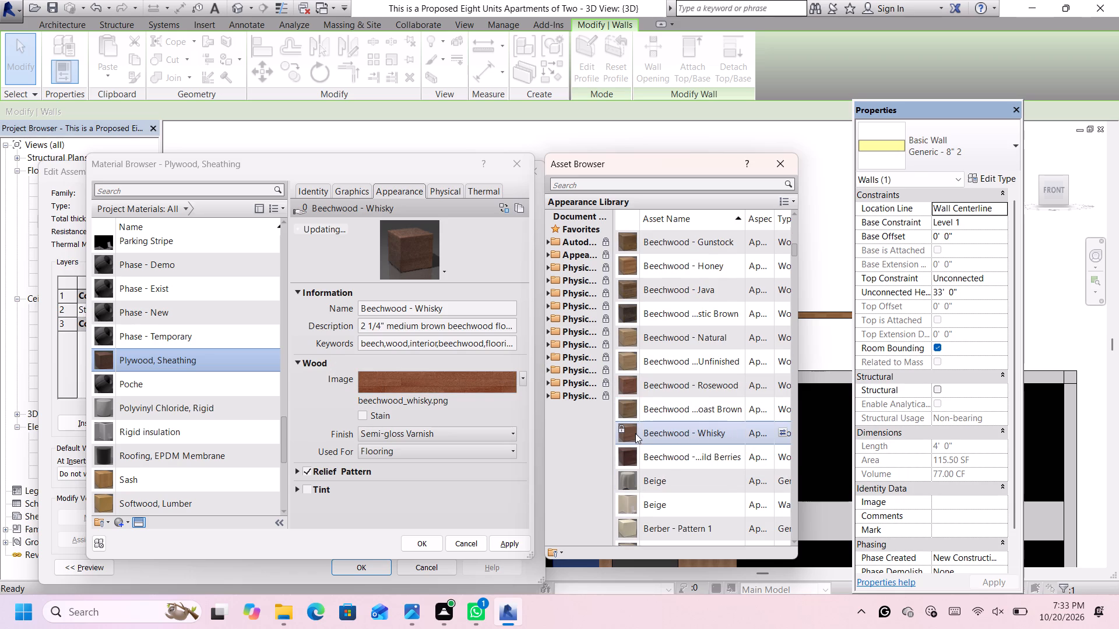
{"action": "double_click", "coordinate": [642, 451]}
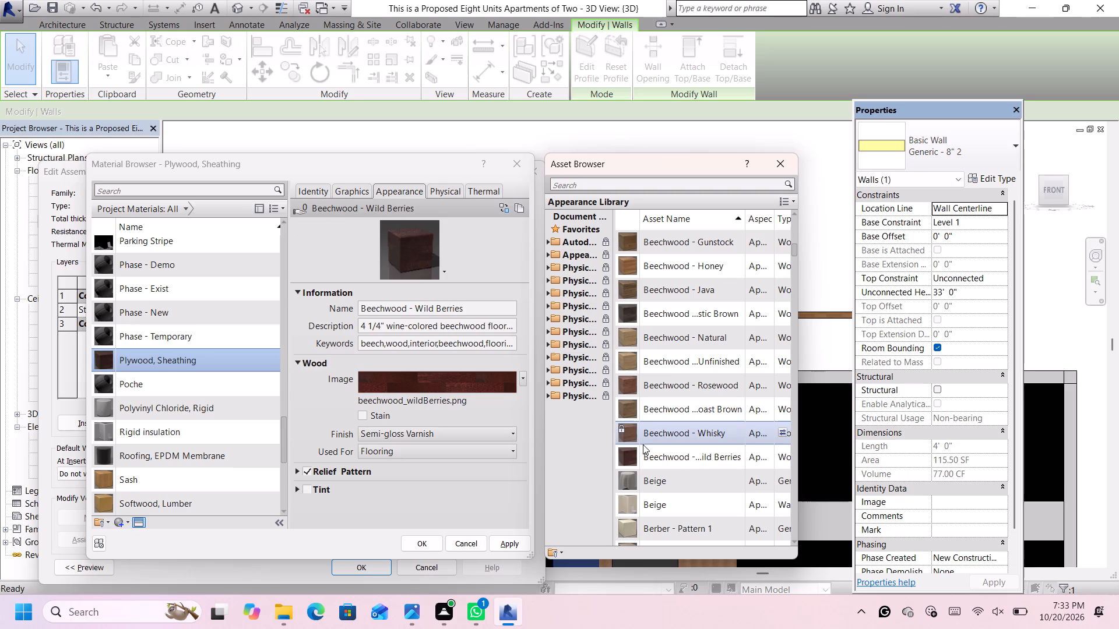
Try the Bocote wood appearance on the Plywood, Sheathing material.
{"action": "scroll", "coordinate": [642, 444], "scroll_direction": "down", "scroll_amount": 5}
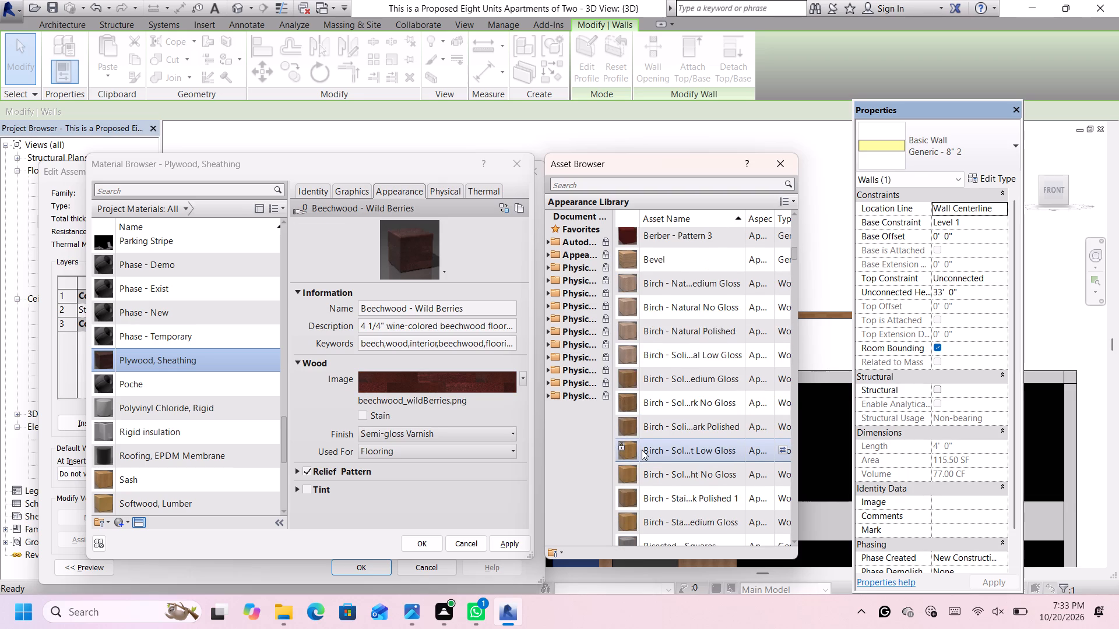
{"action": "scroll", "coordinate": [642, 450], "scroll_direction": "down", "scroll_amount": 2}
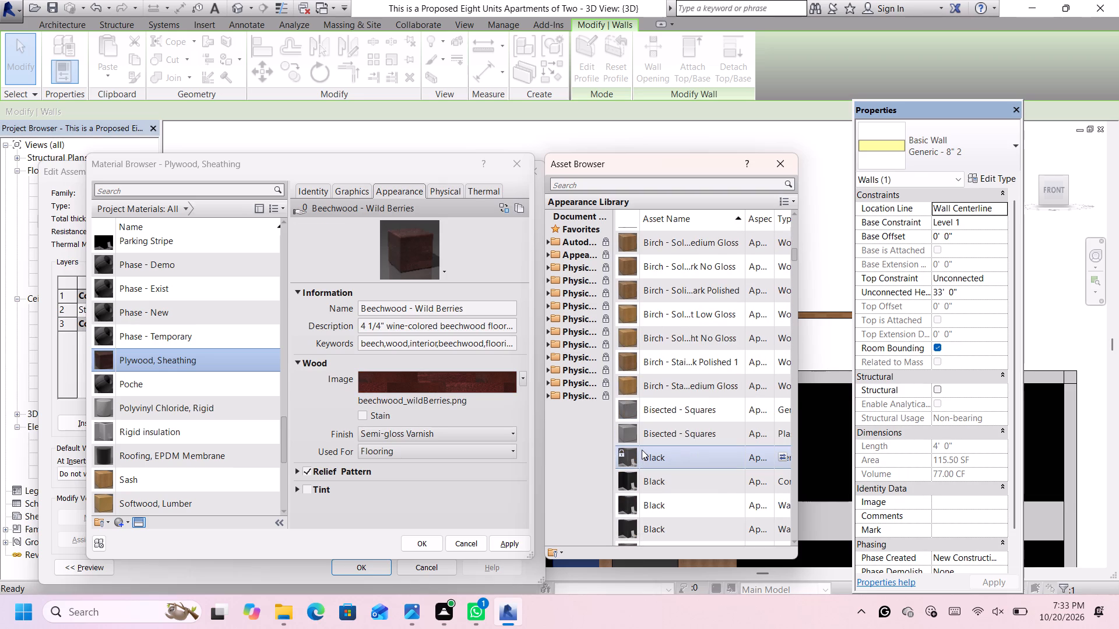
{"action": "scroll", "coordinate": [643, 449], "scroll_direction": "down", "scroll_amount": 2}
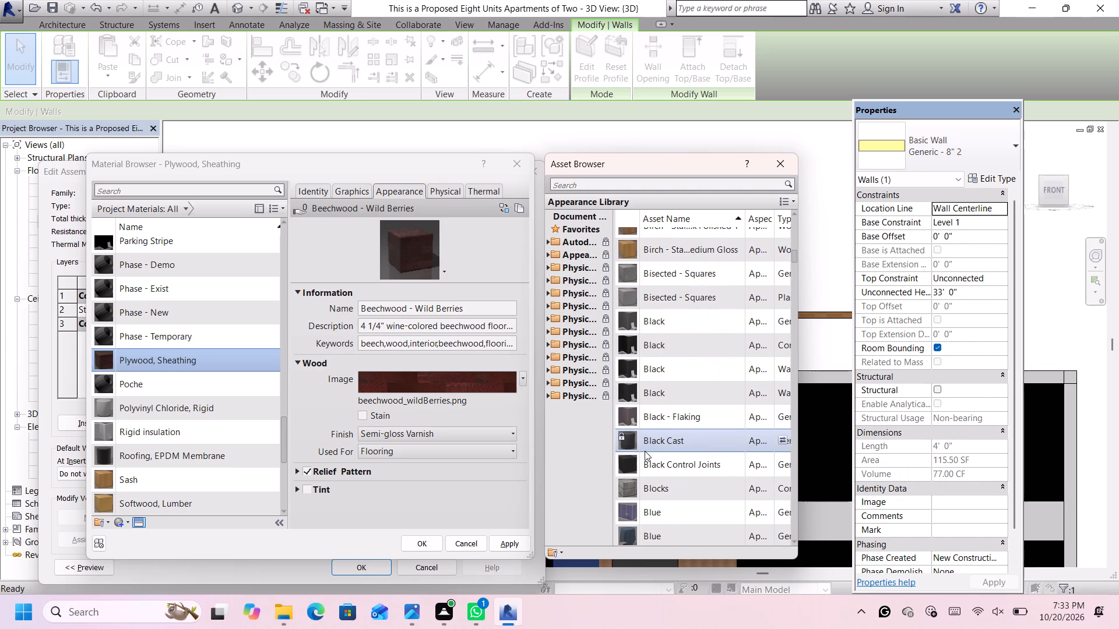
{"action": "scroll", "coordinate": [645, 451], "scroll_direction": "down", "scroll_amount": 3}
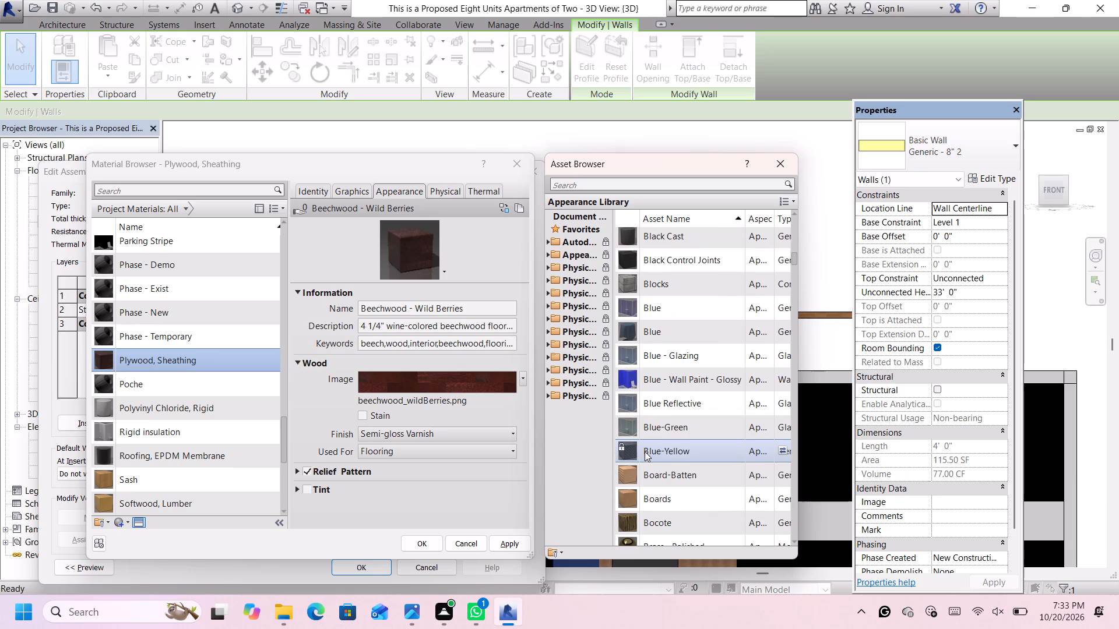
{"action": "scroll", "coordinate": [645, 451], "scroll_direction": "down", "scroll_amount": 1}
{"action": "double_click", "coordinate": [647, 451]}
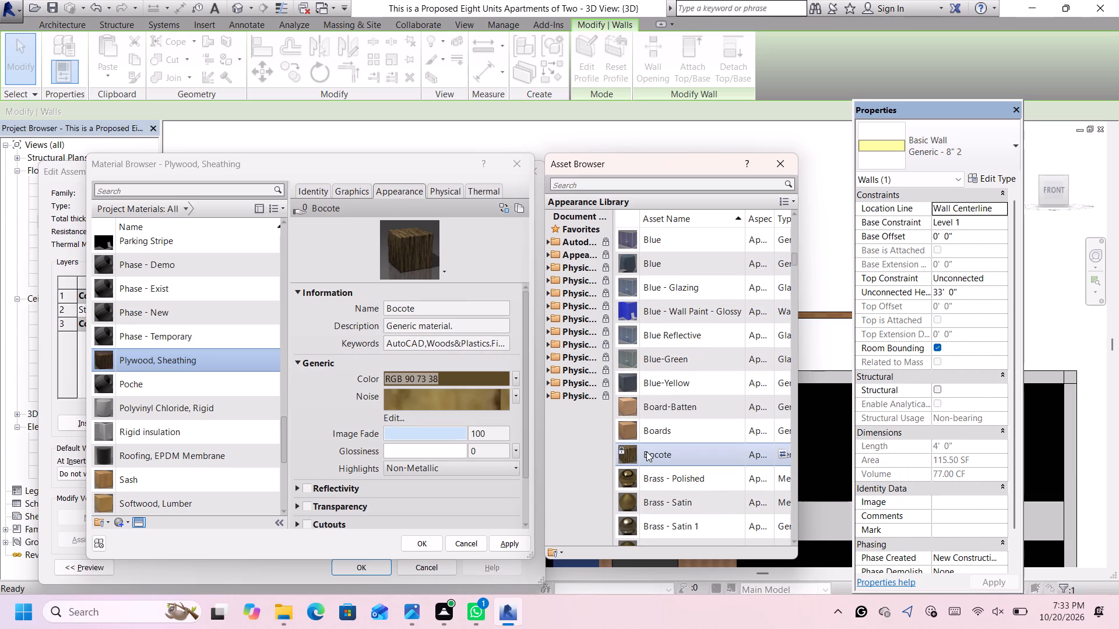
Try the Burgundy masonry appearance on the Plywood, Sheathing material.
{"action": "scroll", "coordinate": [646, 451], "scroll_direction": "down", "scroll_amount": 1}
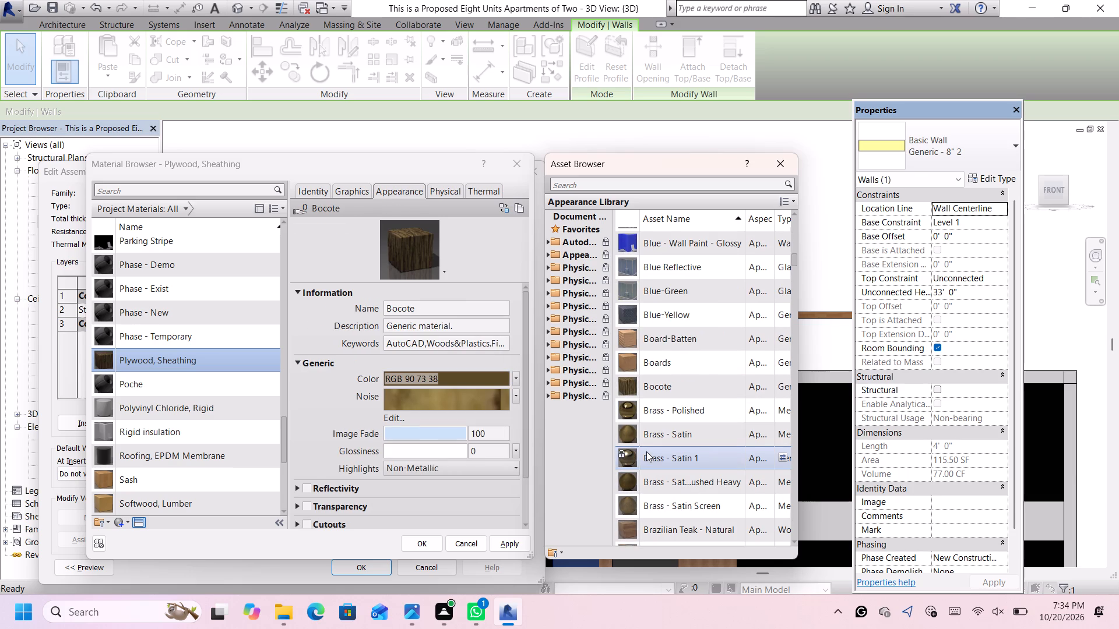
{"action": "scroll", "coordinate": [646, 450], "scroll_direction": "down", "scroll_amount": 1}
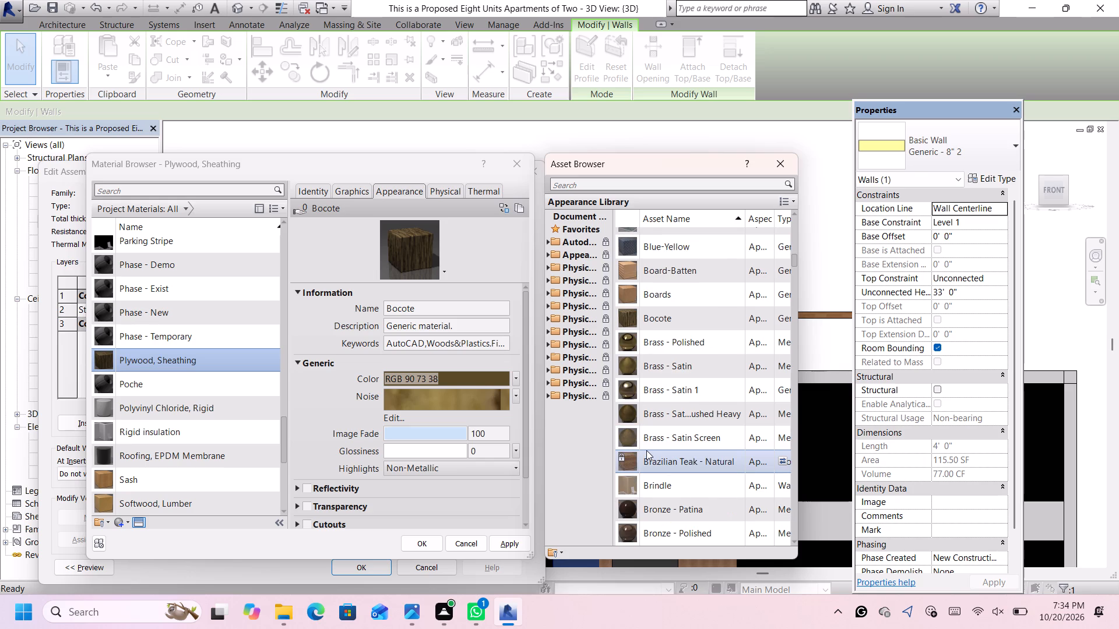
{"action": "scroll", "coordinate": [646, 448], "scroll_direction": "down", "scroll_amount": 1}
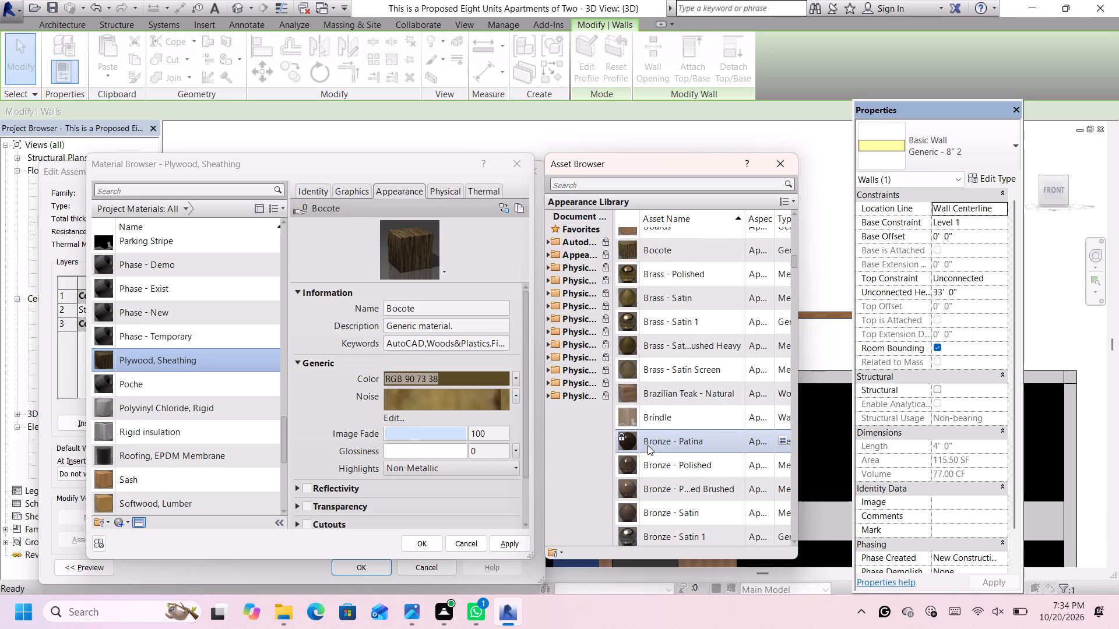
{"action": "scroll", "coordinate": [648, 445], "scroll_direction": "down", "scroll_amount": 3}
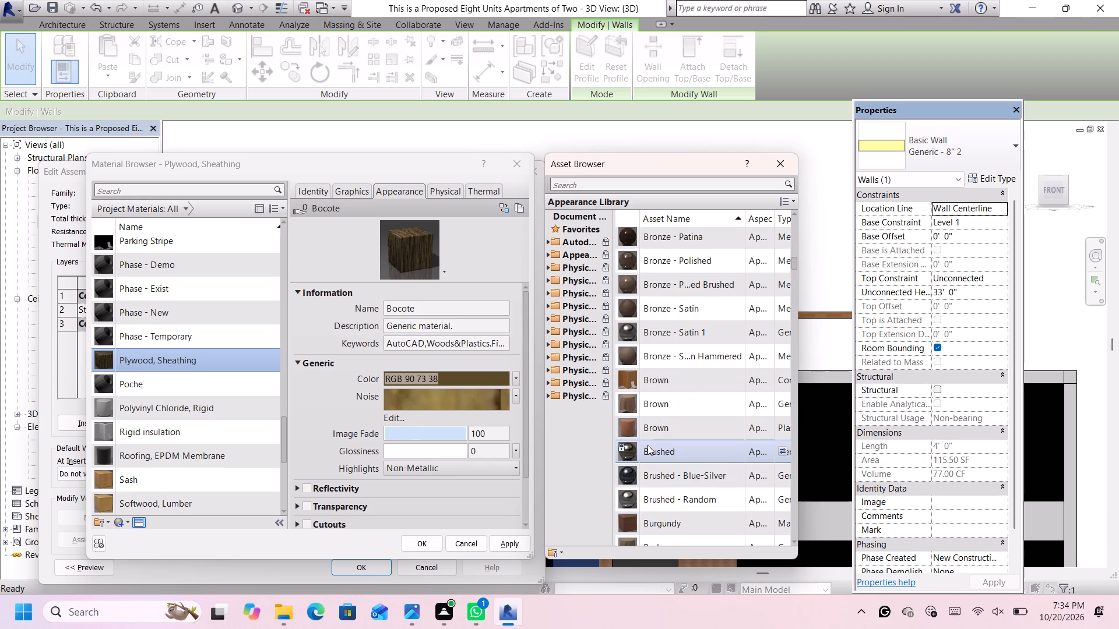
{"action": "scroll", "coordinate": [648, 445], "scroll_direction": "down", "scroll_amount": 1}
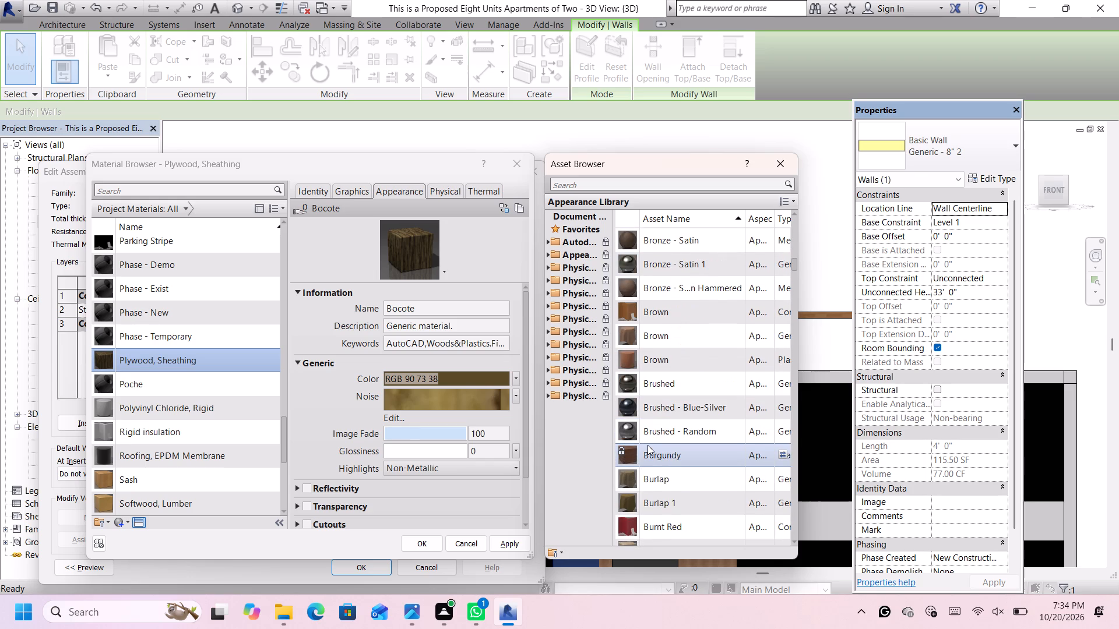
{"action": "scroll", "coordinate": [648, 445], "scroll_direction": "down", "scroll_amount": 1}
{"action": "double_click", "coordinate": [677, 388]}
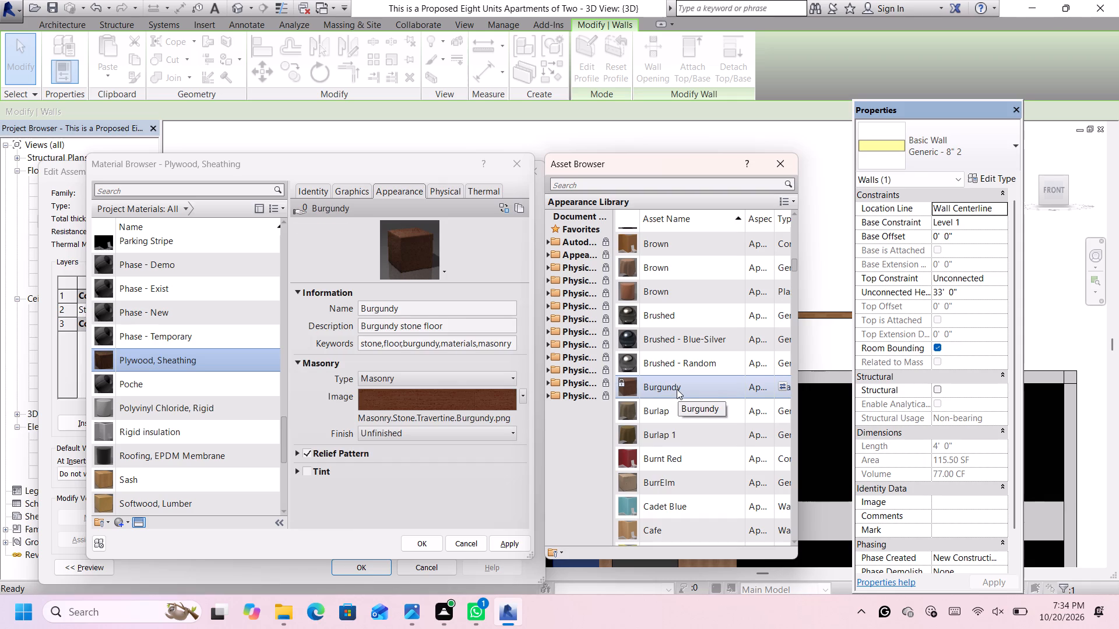
Give the Plywood, Sheathing material the Checker appearance and apply it to the Generic - 8" 2 wall type.
{"action": "scroll", "coordinate": [677, 389], "scroll_direction": "down", "scroll_amount": 2}
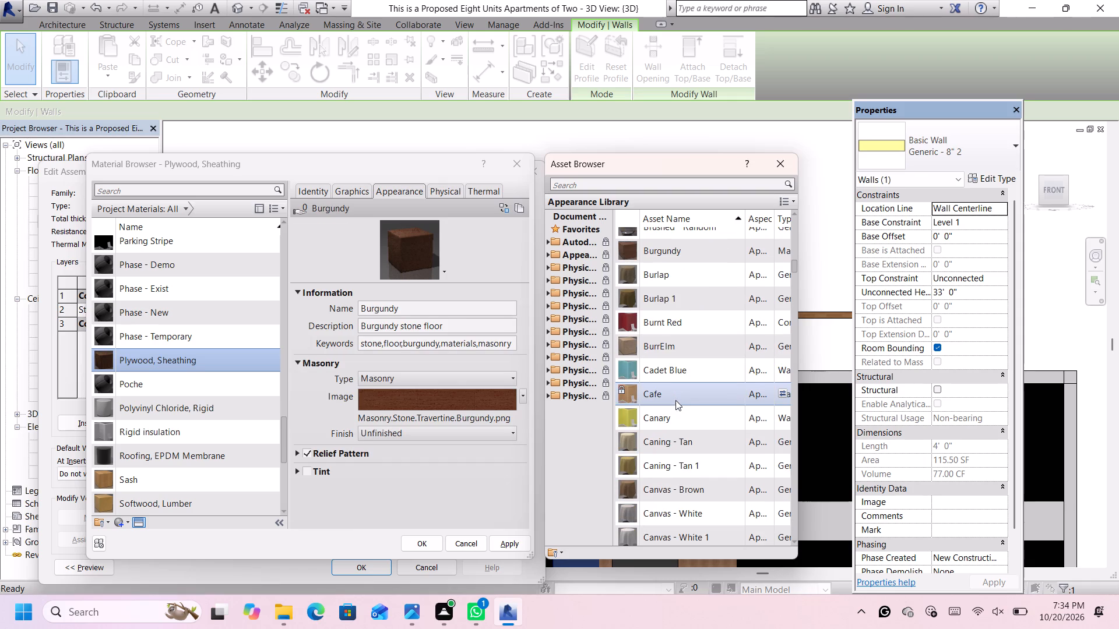
{"action": "scroll", "coordinate": [660, 469], "scroll_direction": "down", "scroll_amount": 2}
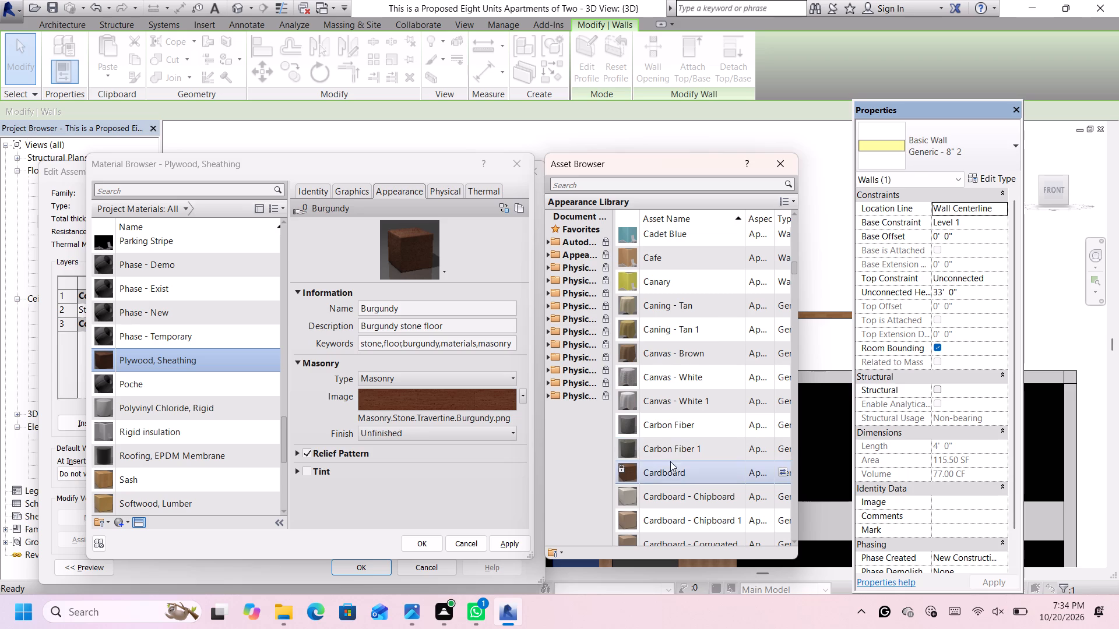
{"action": "scroll", "coordinate": [667, 469], "scroll_direction": "down", "scroll_amount": 1}
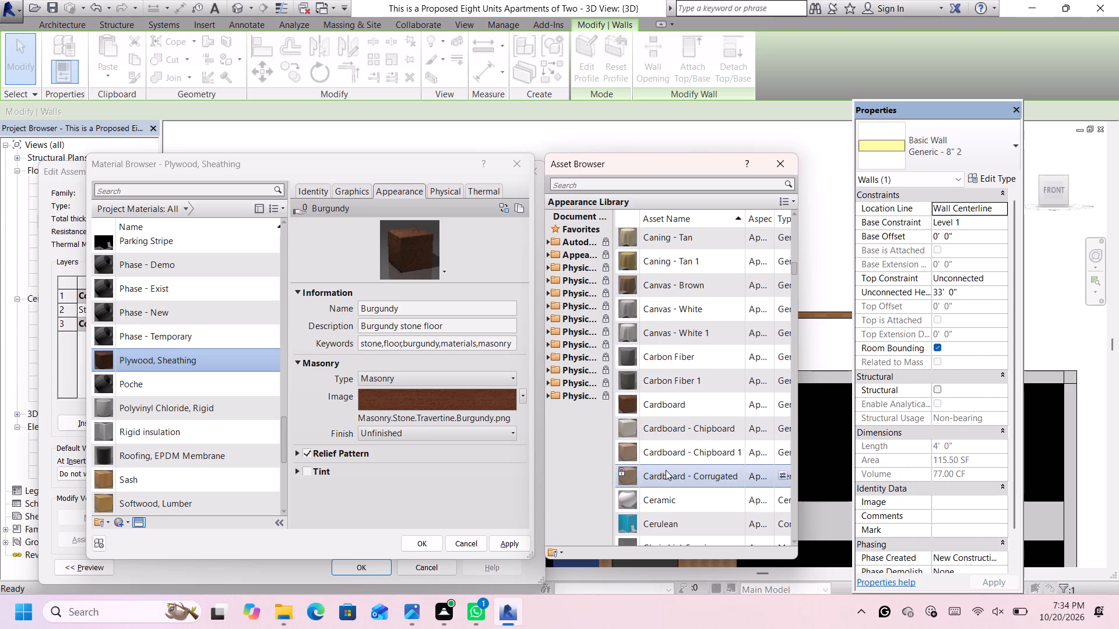
{"action": "scroll", "coordinate": [666, 469], "scroll_direction": "down", "scroll_amount": 3}
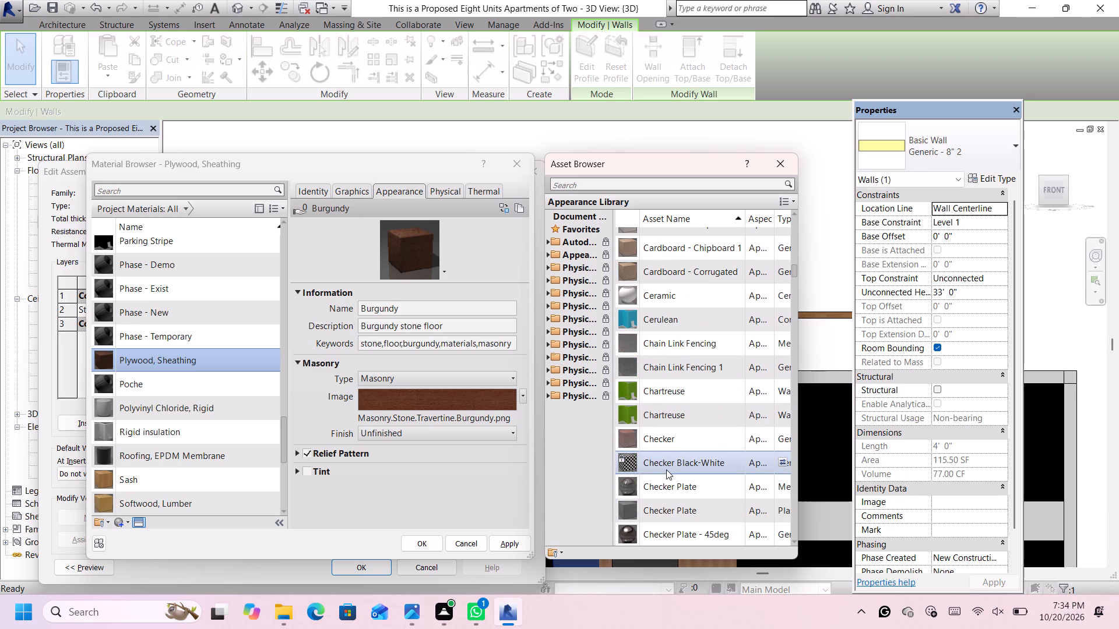
{"action": "double_click", "coordinate": [687, 434]}
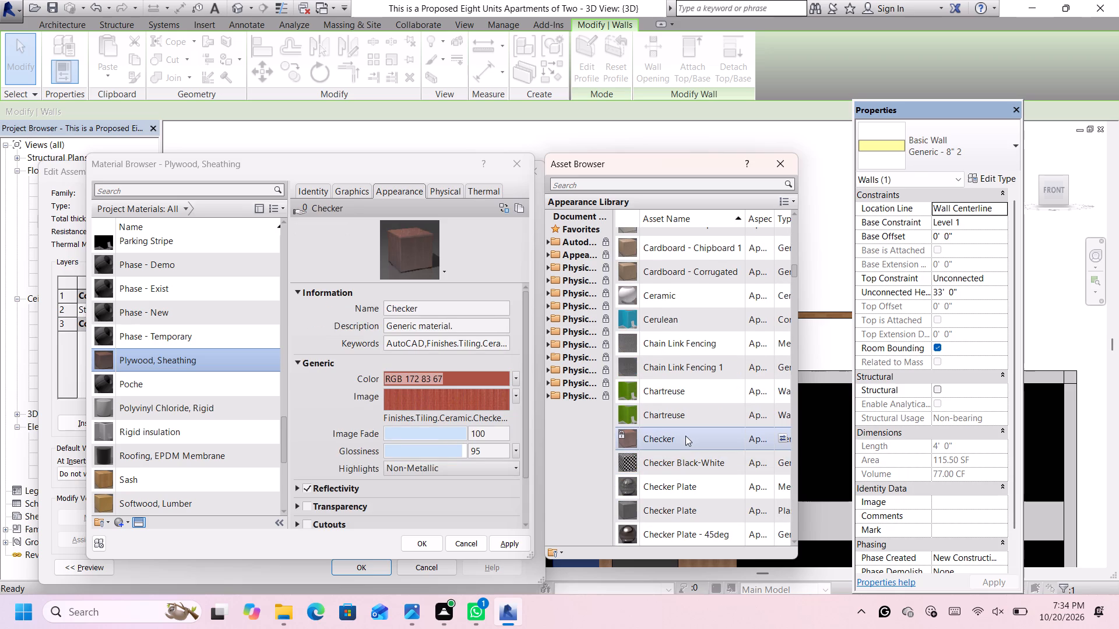
{"action": "left_click", "coordinate": [430, 544]}
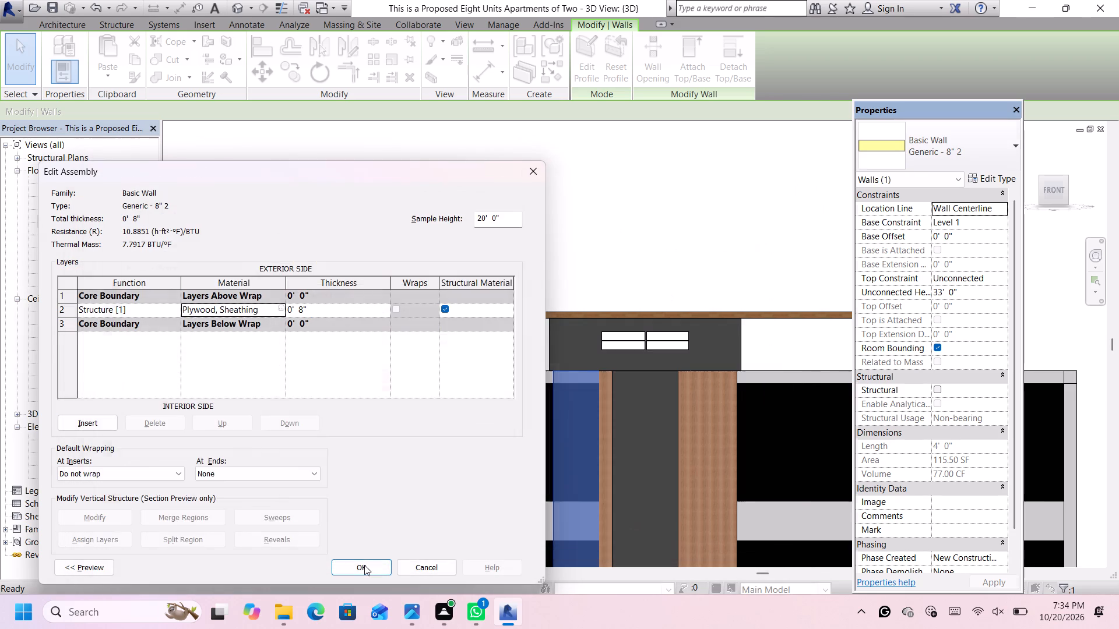
{"action": "left_click", "coordinate": [364, 565]}
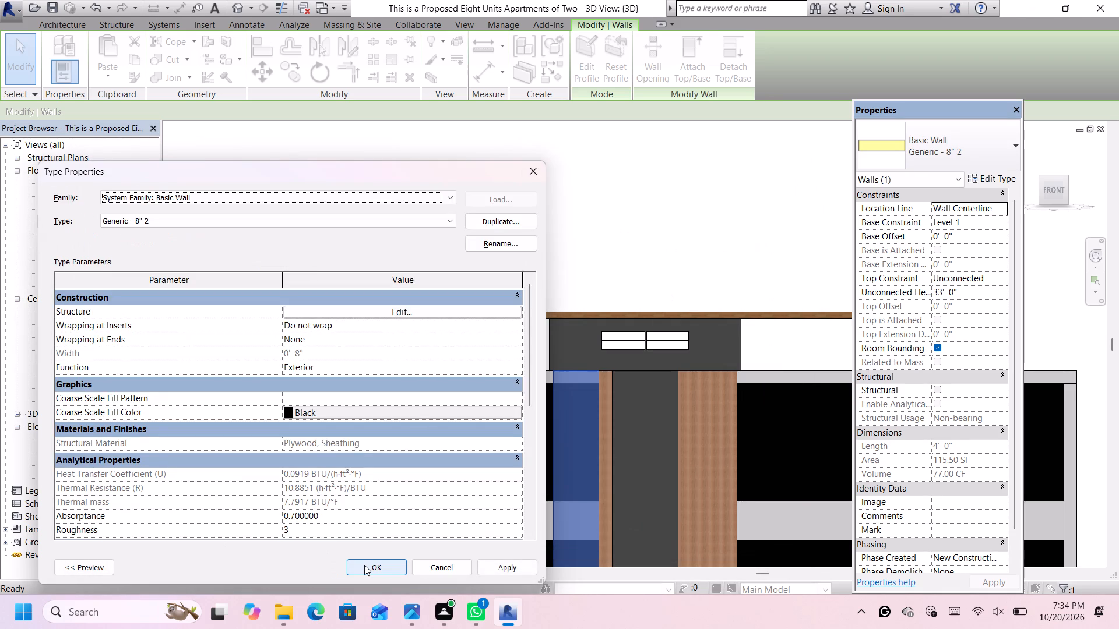
{"action": "left_click", "coordinate": [364, 565]}
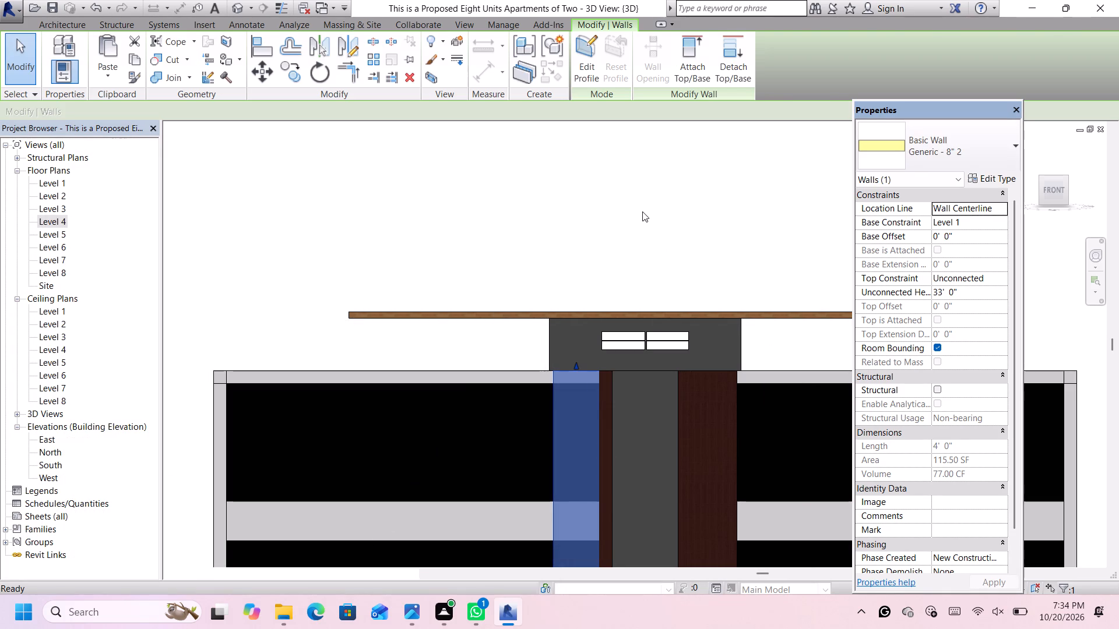
{"action": "left_click", "coordinate": [642, 211]}
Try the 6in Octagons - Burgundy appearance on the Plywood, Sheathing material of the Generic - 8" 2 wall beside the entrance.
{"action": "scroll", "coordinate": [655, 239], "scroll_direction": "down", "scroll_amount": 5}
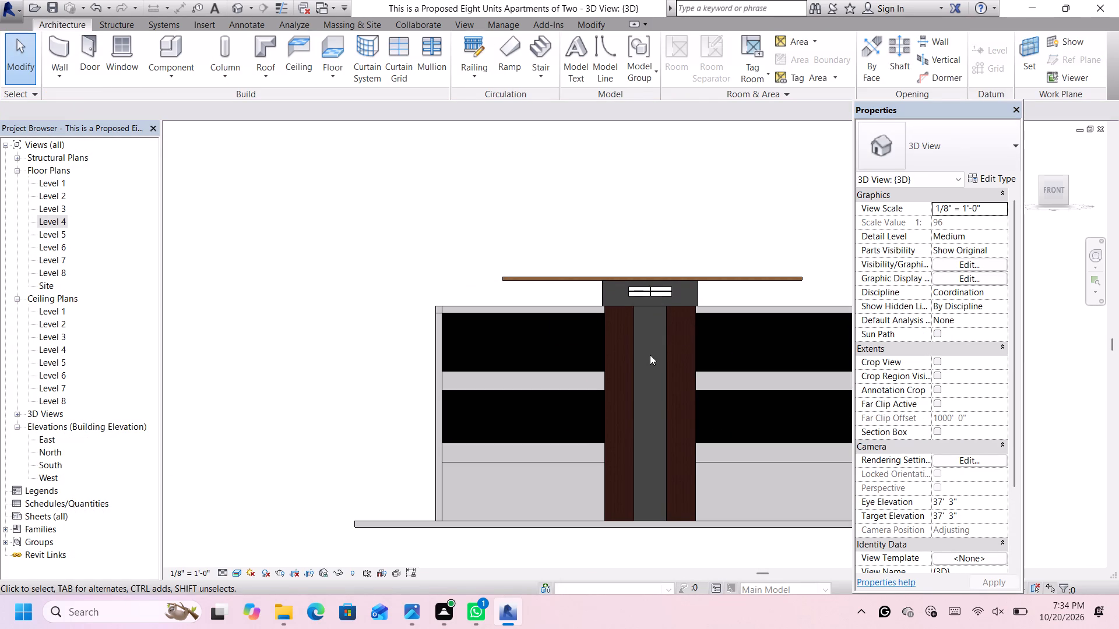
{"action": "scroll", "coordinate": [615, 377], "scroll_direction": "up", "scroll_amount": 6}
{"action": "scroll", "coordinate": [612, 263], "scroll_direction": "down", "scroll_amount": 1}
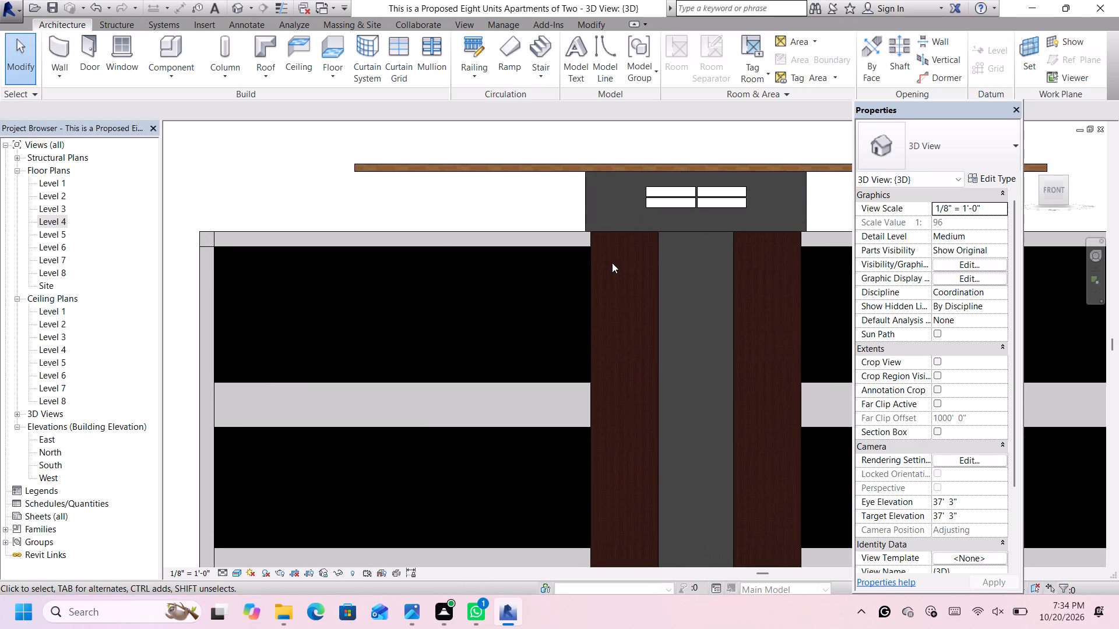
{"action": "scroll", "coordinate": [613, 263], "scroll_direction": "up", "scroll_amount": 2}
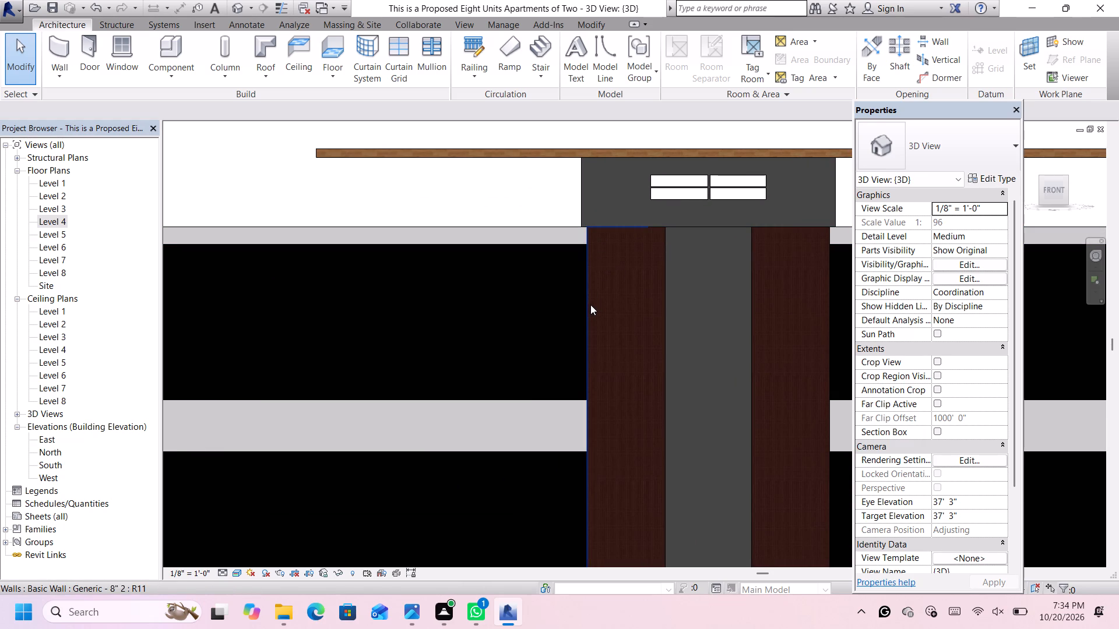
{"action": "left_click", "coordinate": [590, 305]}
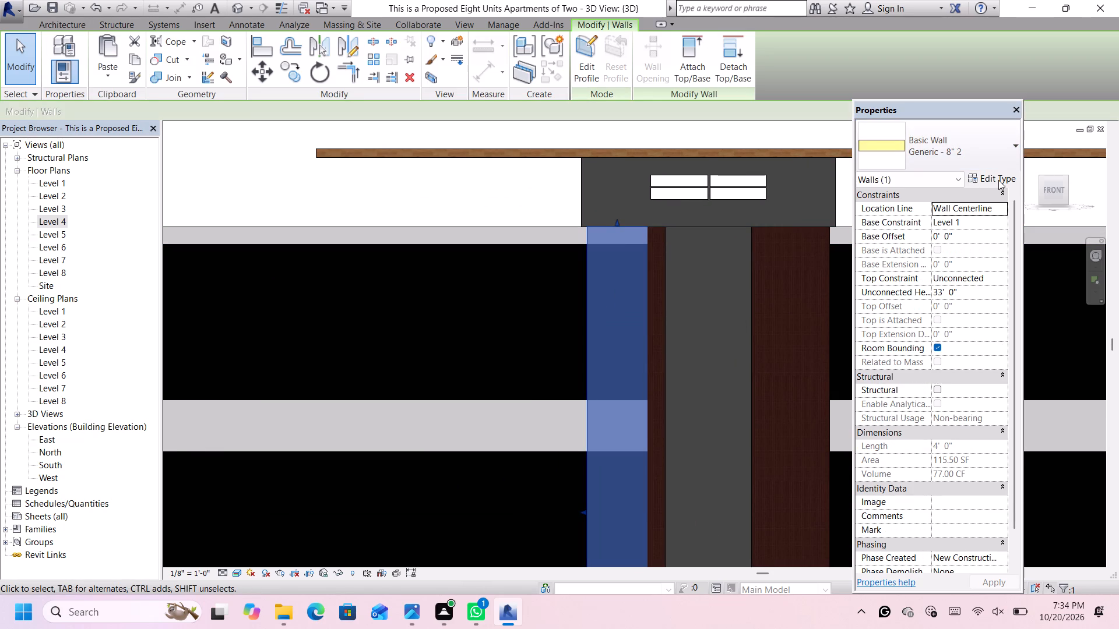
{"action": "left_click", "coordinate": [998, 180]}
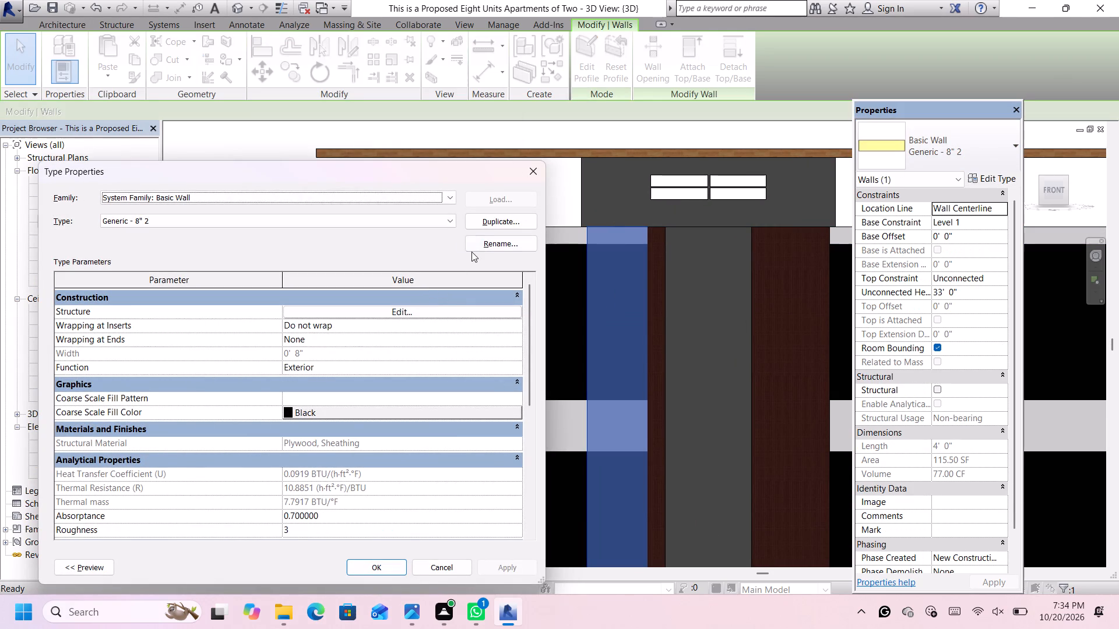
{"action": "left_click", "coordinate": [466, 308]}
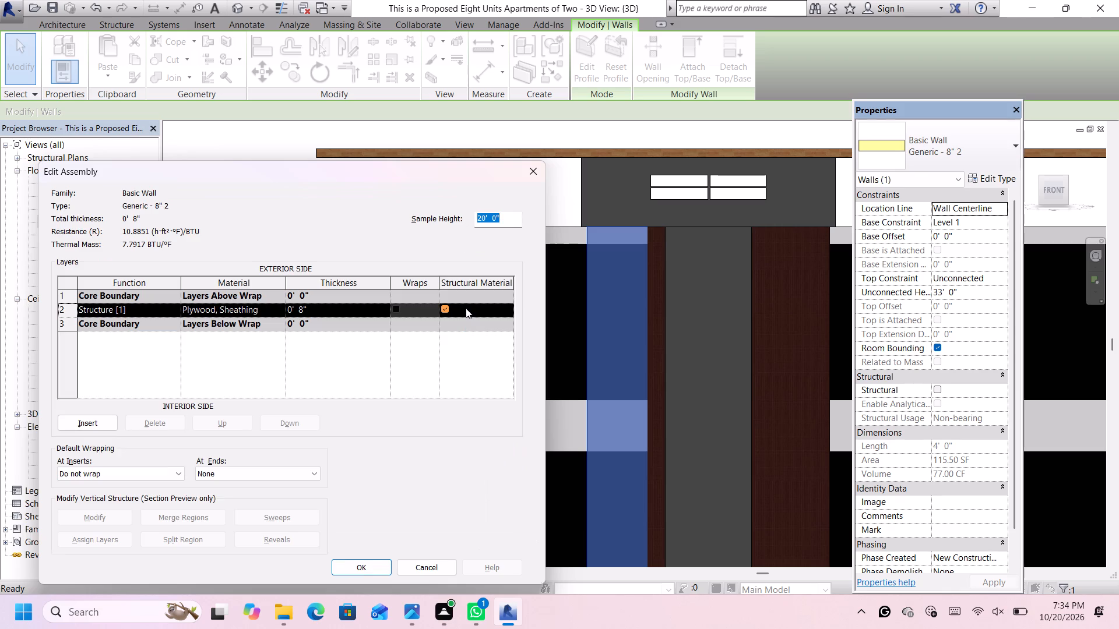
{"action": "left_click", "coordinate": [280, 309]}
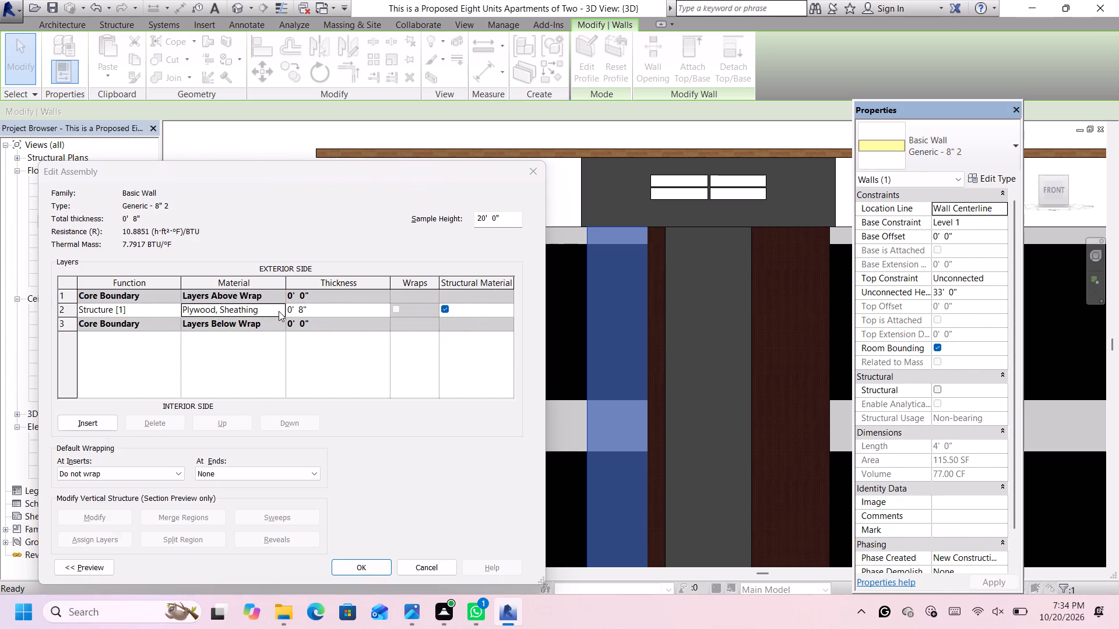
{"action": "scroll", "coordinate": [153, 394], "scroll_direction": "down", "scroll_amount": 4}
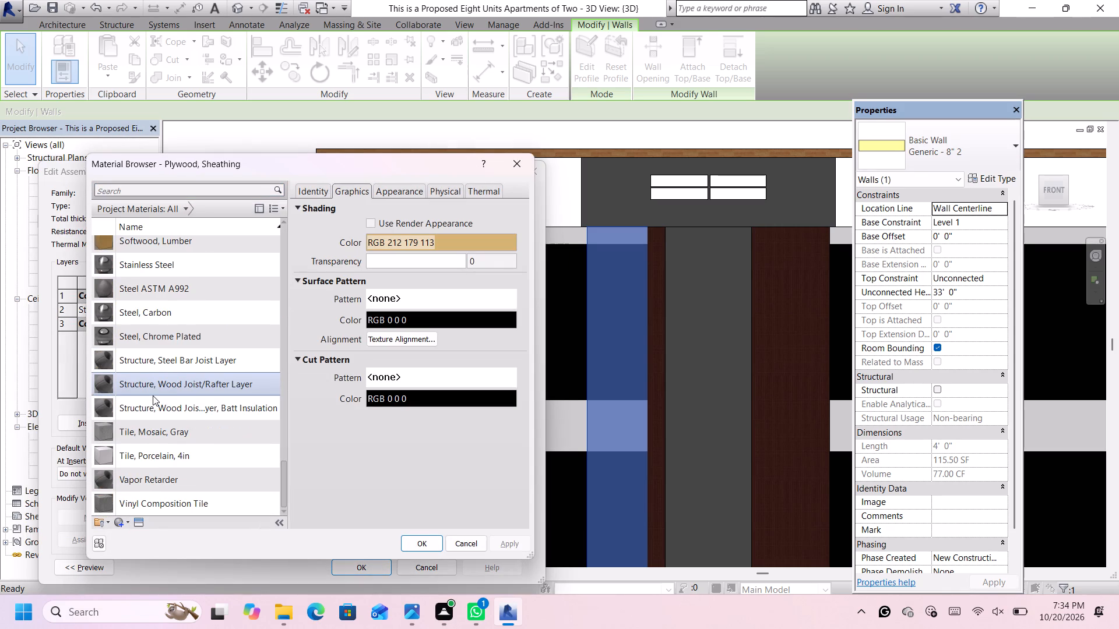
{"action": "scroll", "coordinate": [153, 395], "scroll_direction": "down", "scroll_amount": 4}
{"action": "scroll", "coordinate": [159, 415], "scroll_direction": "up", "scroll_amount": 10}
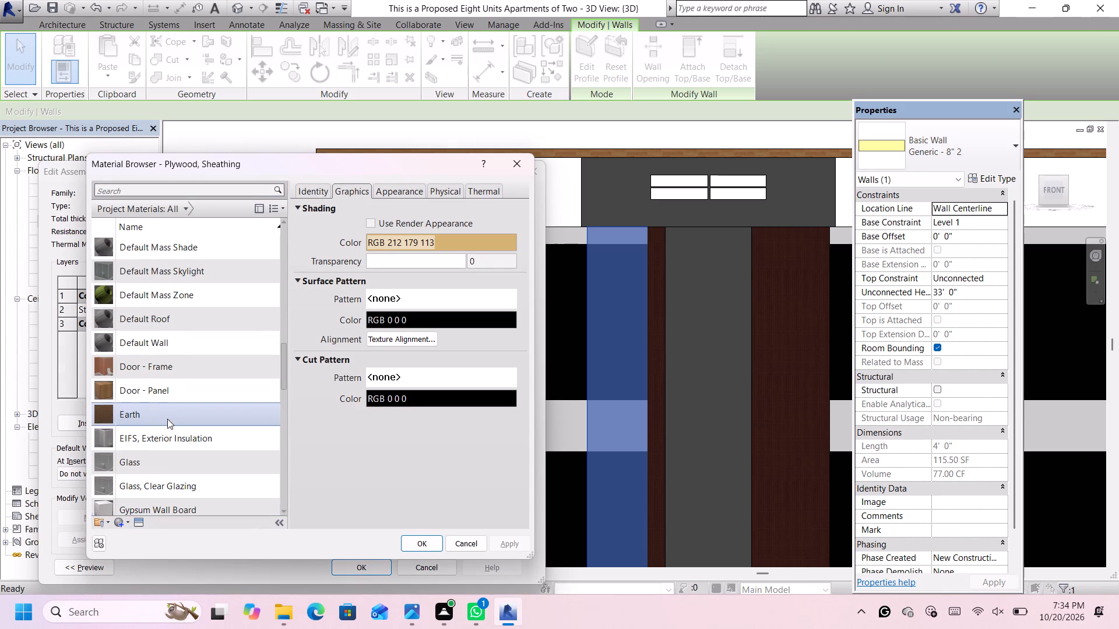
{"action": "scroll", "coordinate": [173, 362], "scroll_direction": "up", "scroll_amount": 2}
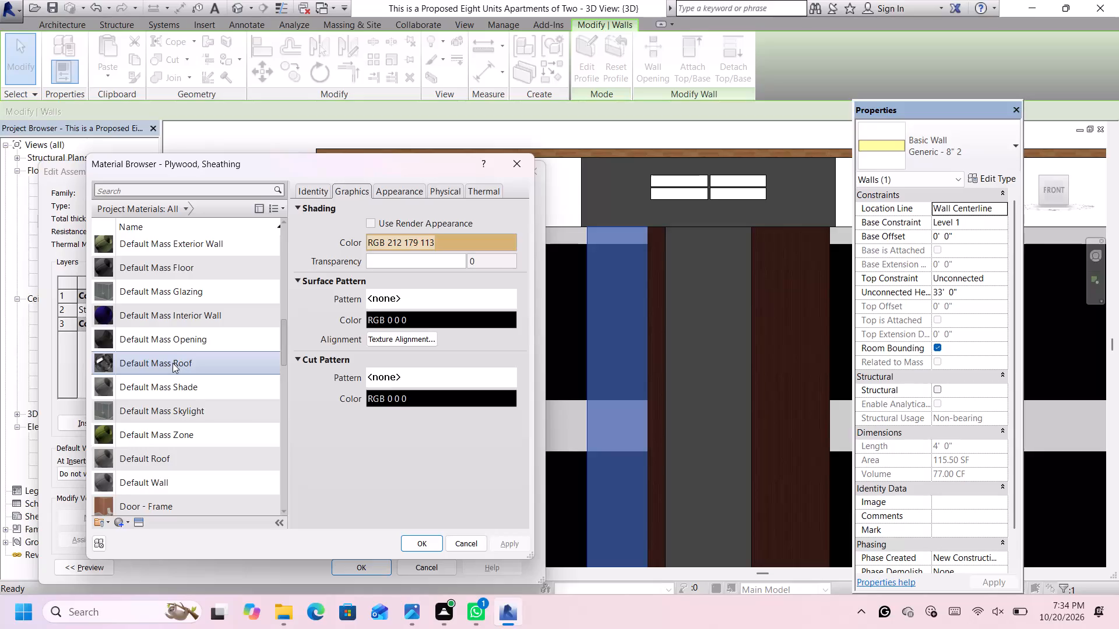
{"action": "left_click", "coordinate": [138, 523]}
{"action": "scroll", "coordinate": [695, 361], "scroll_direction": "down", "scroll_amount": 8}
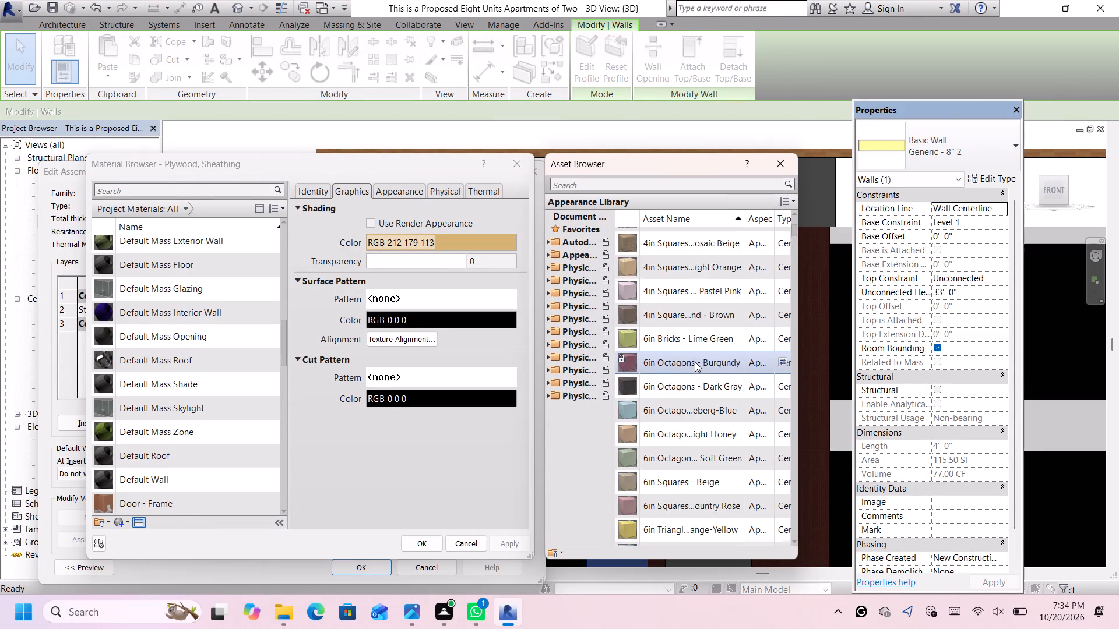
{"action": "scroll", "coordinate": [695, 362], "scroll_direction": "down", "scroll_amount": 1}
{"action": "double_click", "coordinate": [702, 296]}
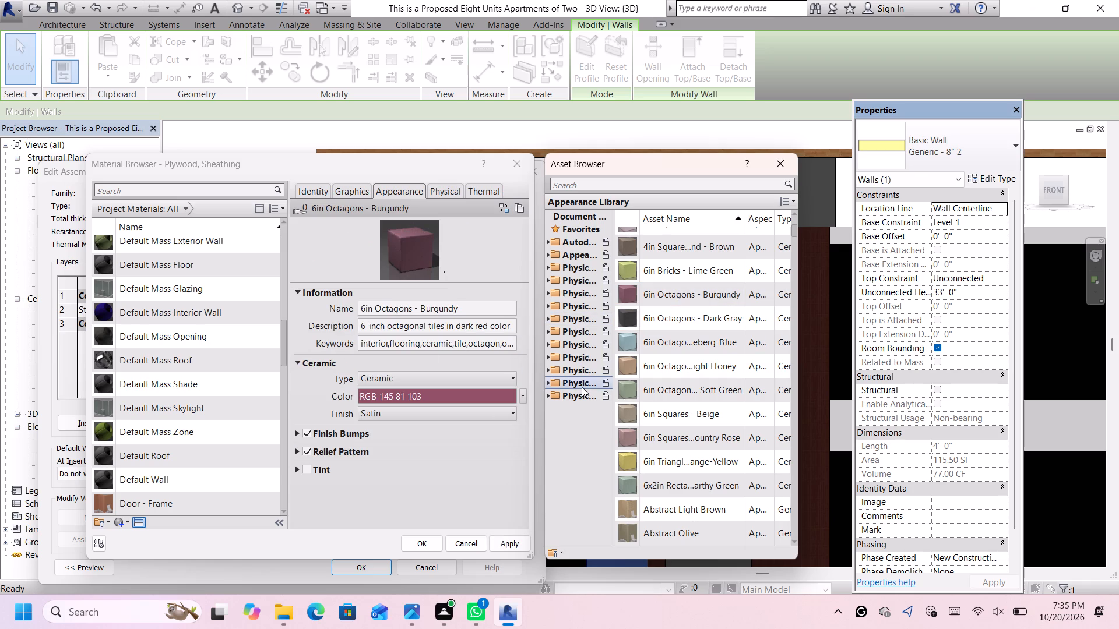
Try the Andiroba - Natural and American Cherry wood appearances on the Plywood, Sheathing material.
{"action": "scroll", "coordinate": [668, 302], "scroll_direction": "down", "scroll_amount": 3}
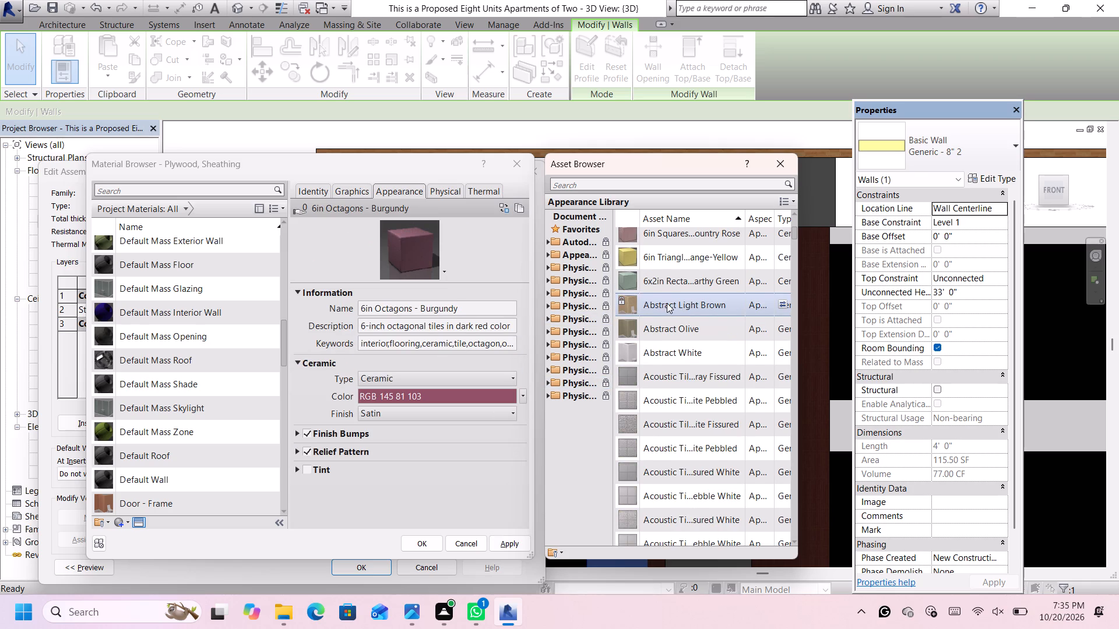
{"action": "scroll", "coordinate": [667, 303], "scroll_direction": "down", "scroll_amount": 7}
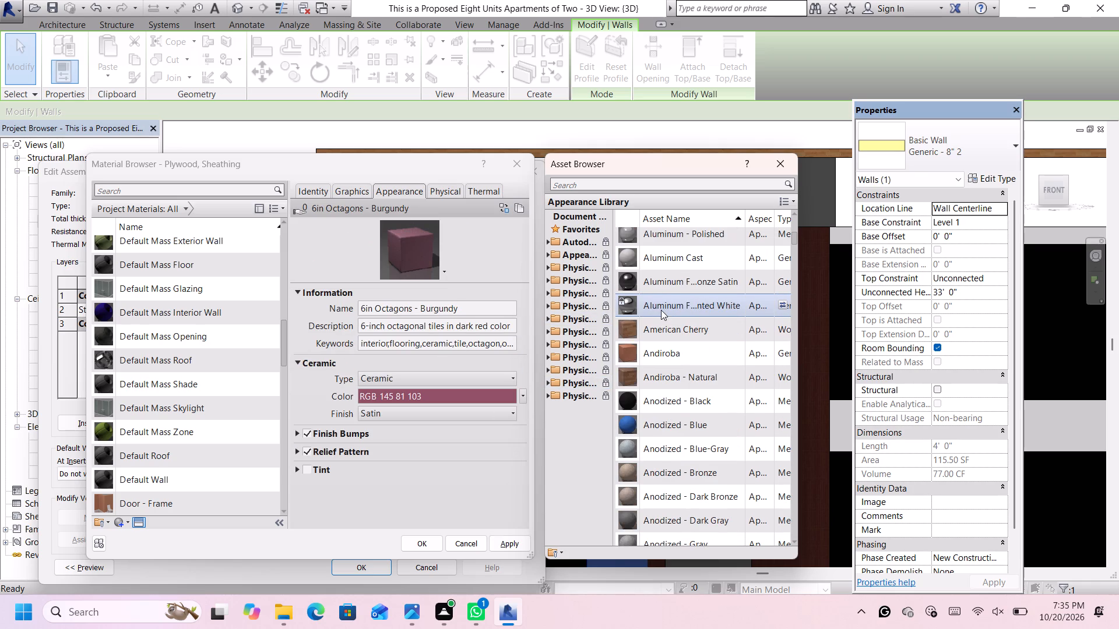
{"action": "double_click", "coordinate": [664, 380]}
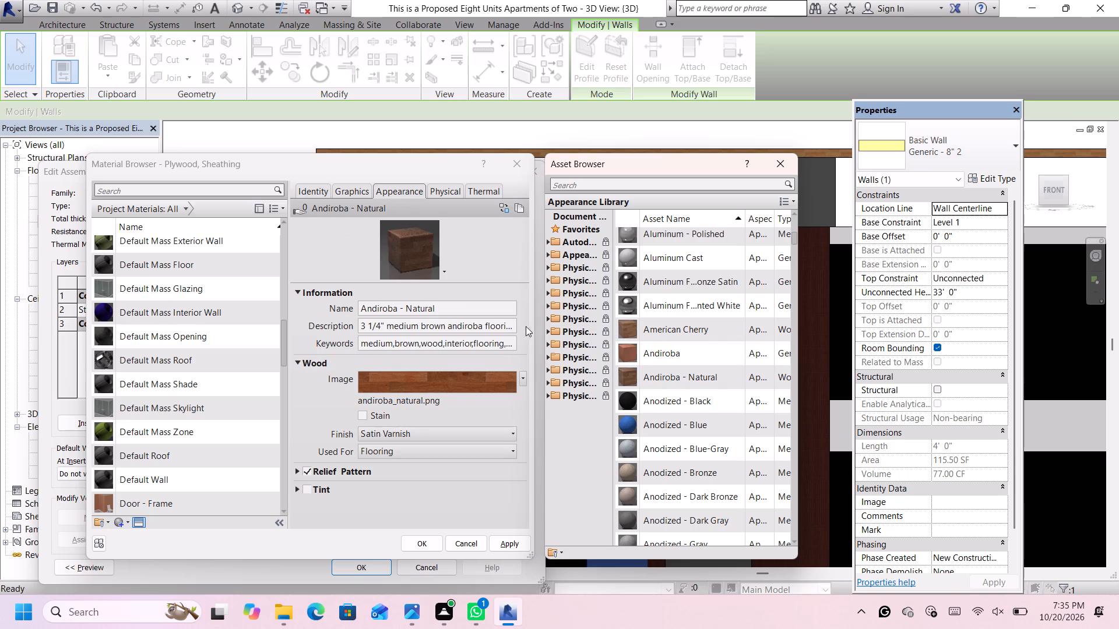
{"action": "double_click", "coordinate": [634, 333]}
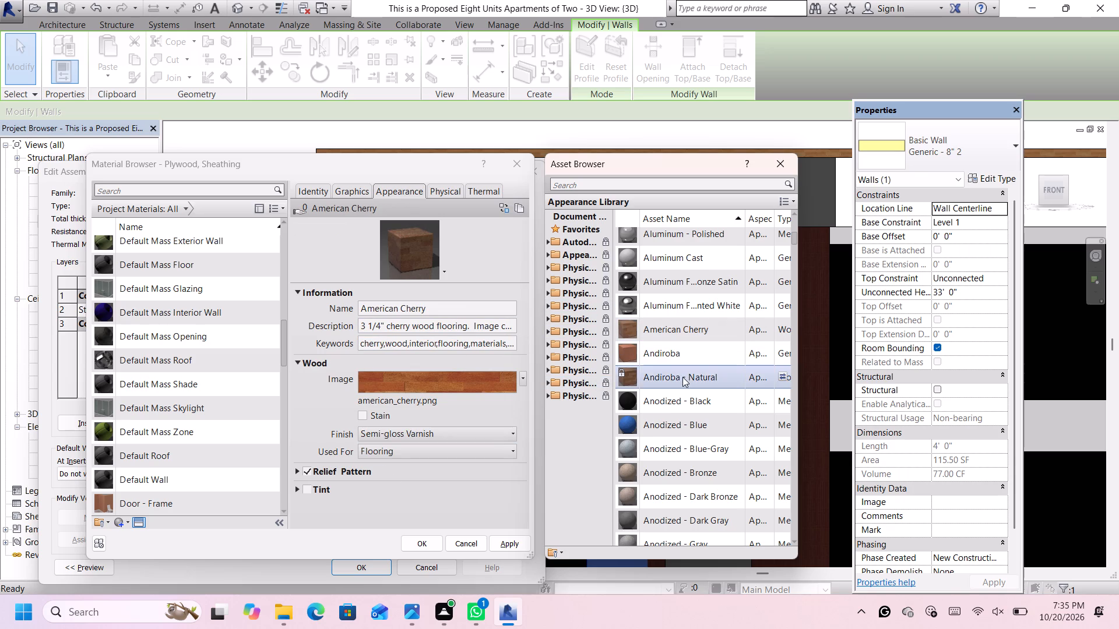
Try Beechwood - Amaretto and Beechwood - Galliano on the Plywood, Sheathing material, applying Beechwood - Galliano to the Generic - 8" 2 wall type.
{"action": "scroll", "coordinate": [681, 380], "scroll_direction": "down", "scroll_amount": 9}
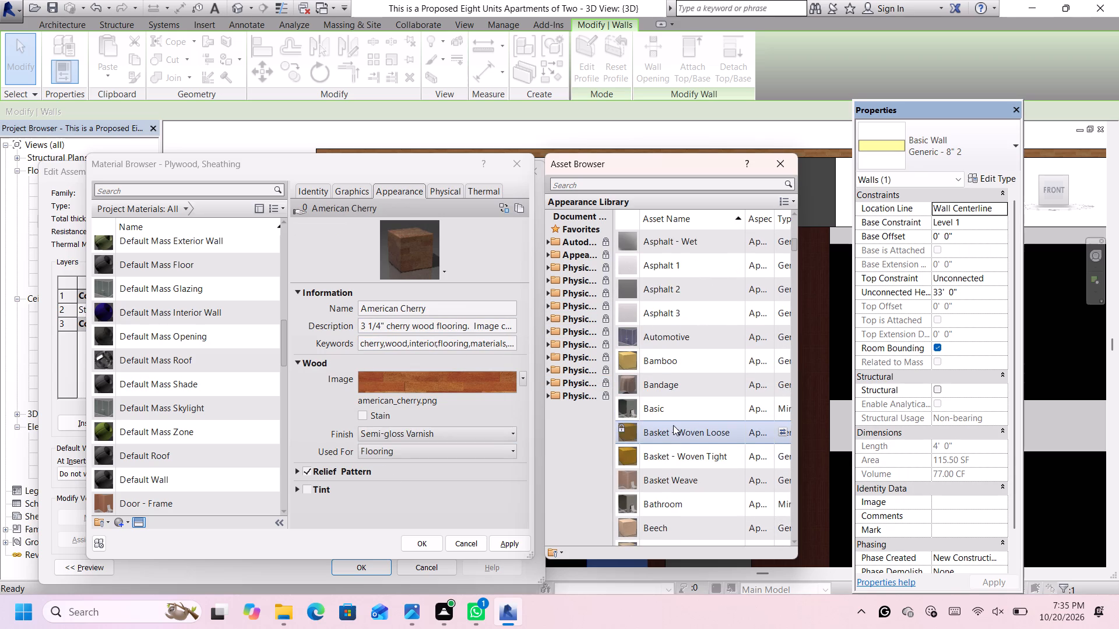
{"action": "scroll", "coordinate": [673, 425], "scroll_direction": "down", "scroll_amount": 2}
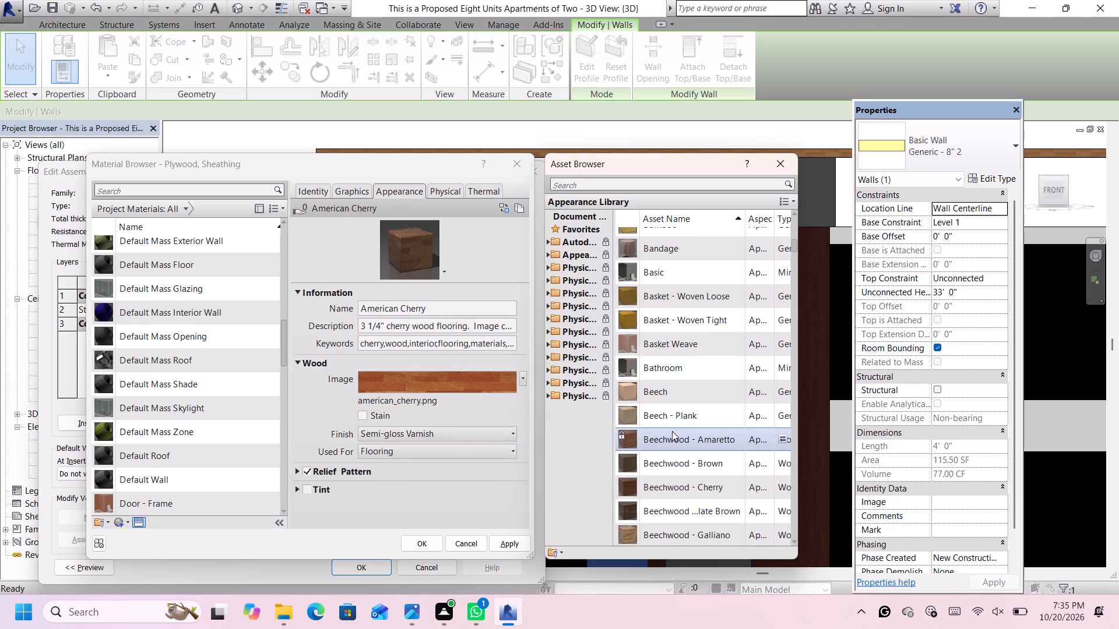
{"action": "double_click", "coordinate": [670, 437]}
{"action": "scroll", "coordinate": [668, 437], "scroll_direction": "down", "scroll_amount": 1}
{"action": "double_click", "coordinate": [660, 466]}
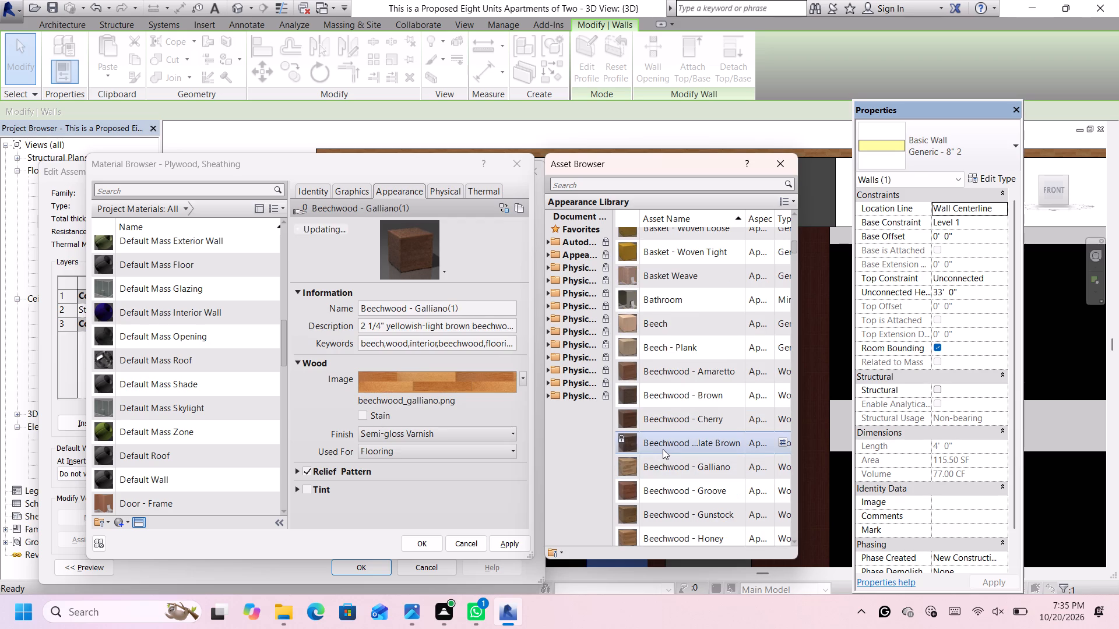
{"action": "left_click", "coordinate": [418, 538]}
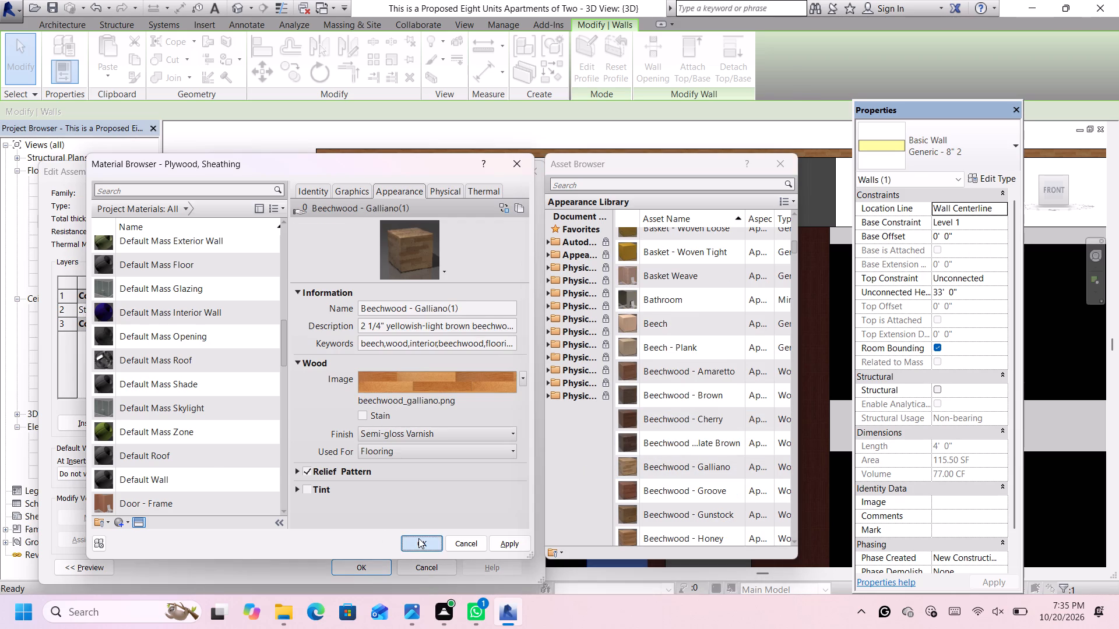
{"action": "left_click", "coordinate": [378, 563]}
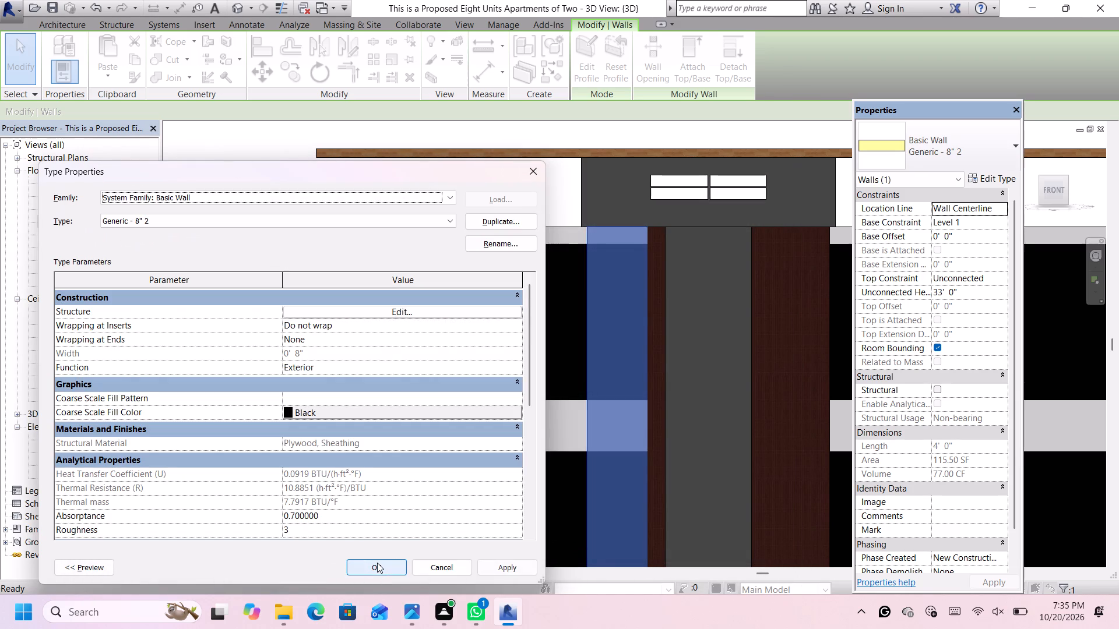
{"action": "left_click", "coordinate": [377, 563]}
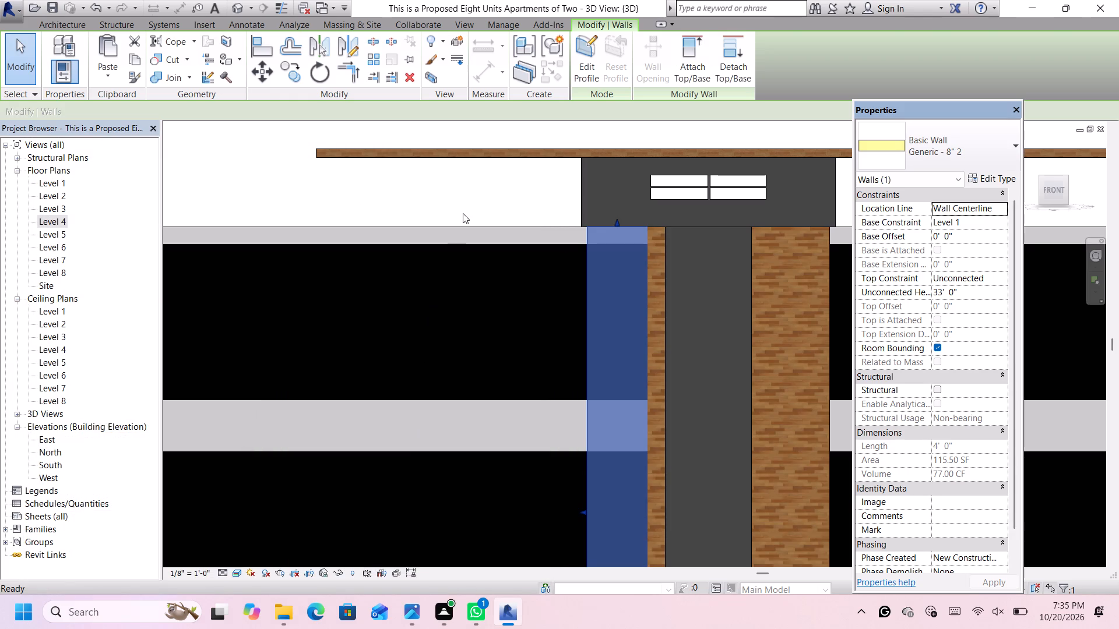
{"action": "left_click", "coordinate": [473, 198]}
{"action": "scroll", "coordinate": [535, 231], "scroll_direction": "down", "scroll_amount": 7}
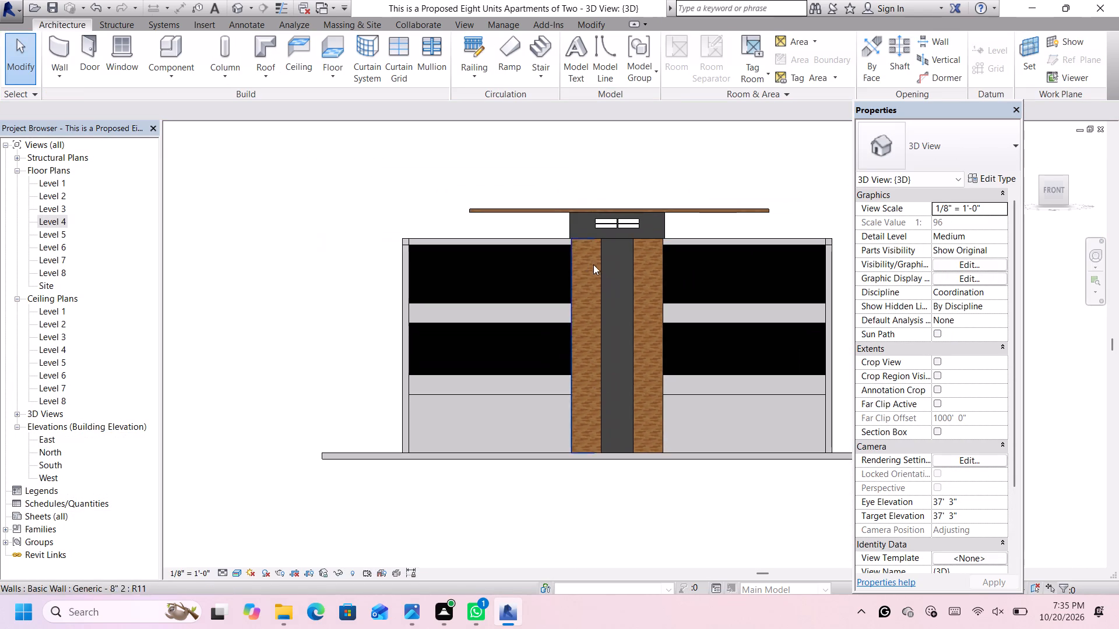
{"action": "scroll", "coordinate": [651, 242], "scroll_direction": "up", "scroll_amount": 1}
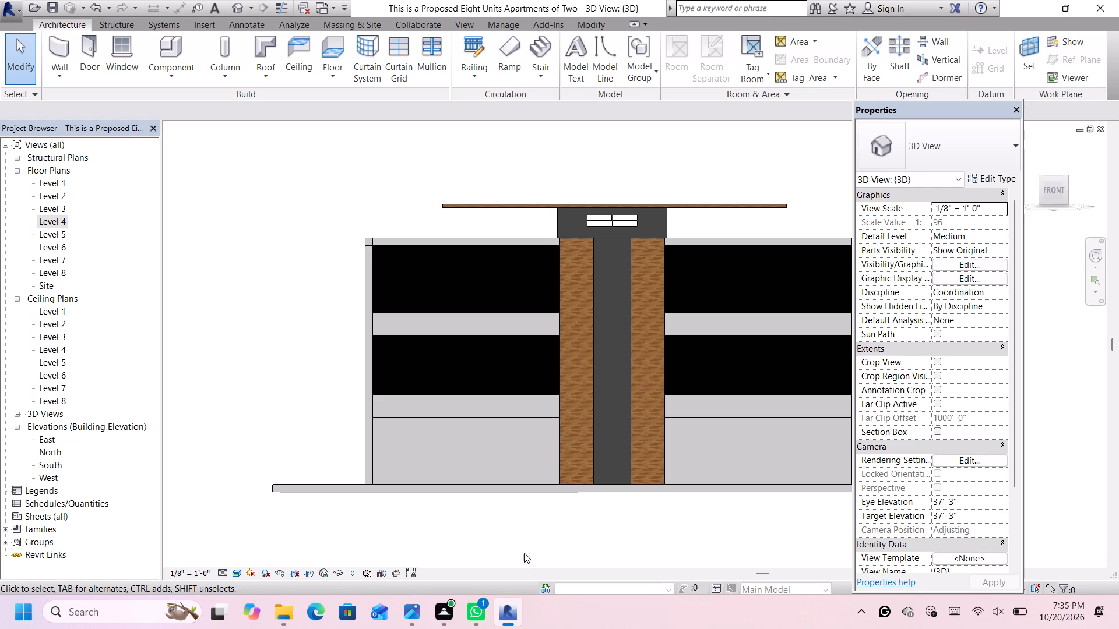
Undo the Beechwood - Galliano appearance and the appearance change before it on the walls beside the entrance.
{"action": "key", "text": "ctrl+z"}
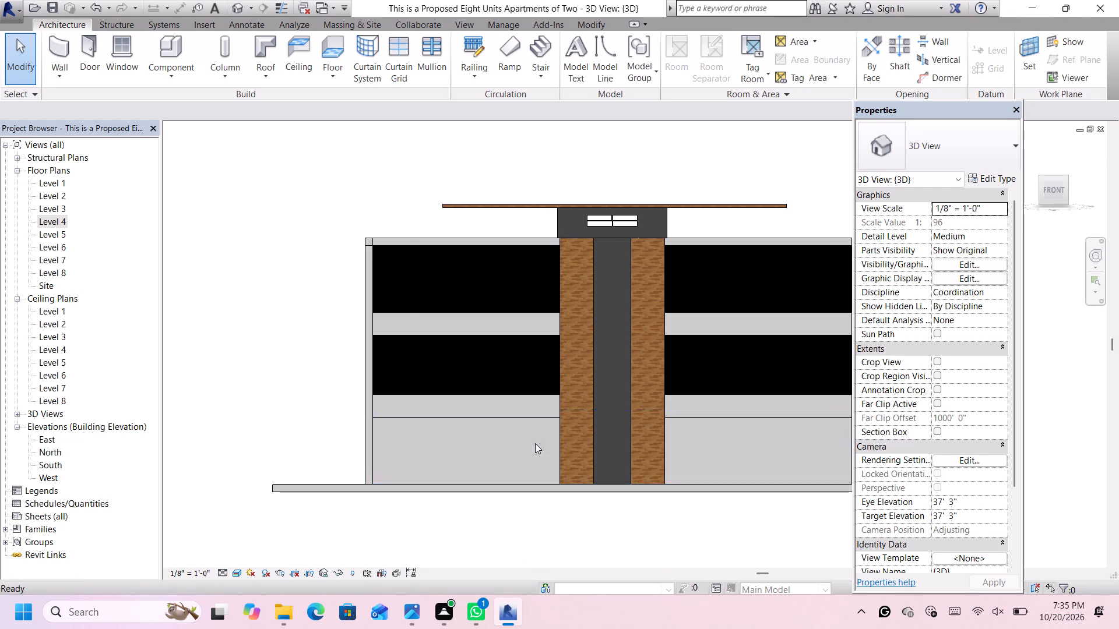
{"action": "key", "text": "ctrl+z"}
{"action": "scroll", "coordinate": [580, 384], "scroll_direction": "down", "scroll_amount": 4, "text": "ctrl"}
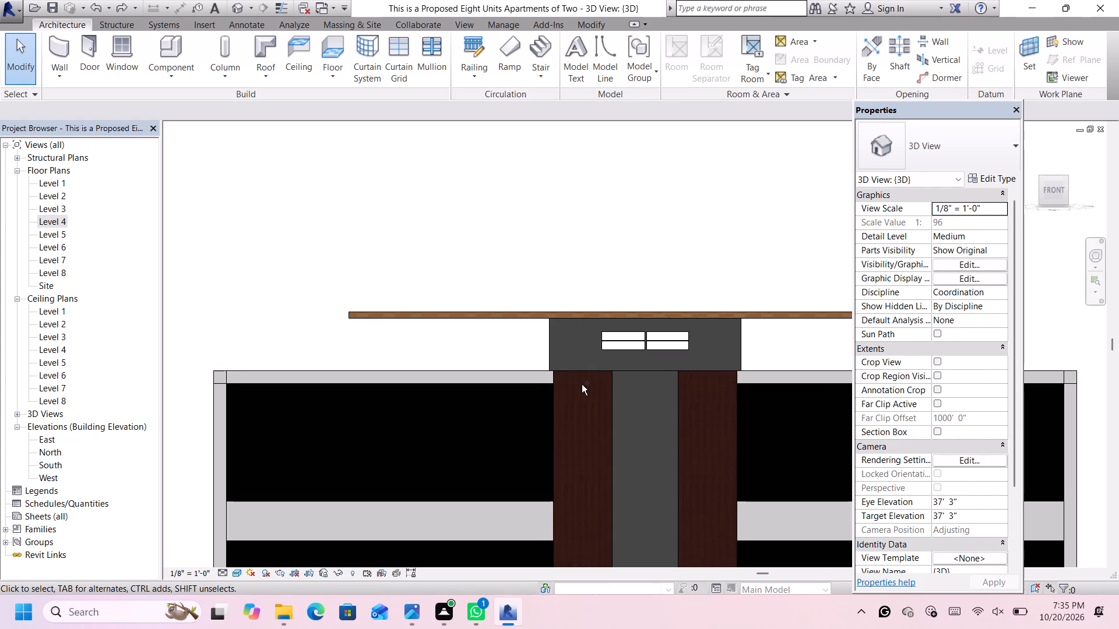
{"action": "scroll", "coordinate": [582, 384], "scroll_direction": "down", "scroll_amount": 2, "text": "ctrl"}
{"action": "key", "text": "ctrl+z"}
{"action": "scroll", "coordinate": [587, 398], "scroll_direction": "down", "scroll_amount": 5, "text": "ctrl"}
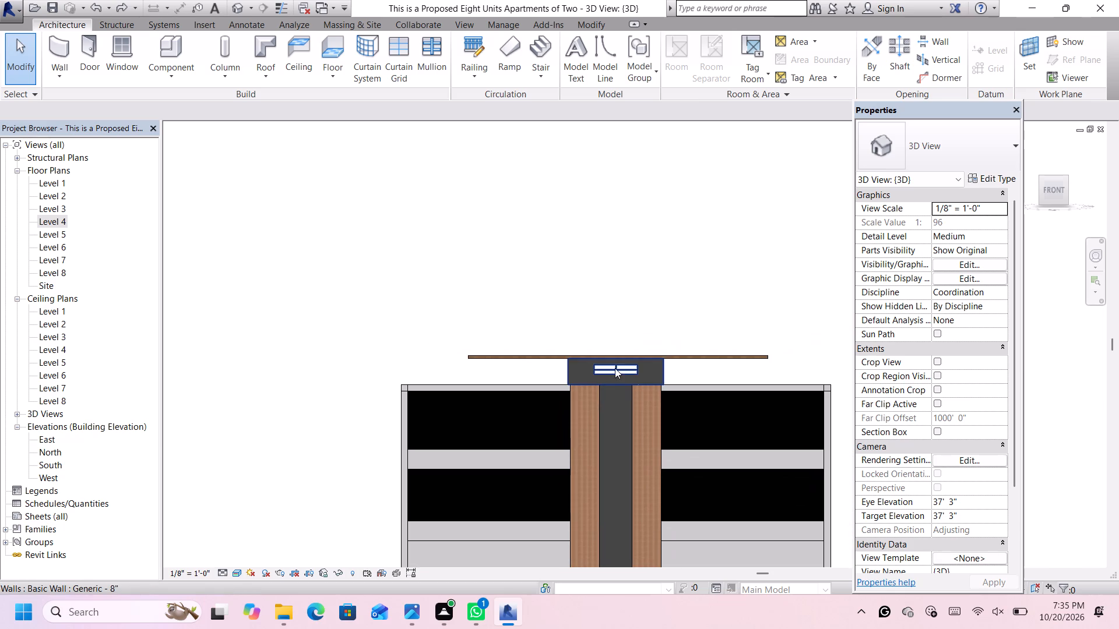
{"action": "scroll", "coordinate": [621, 354], "scroll_direction": "down", "scroll_amount": 5}
{"action": "left_click", "coordinate": [667, 316]}
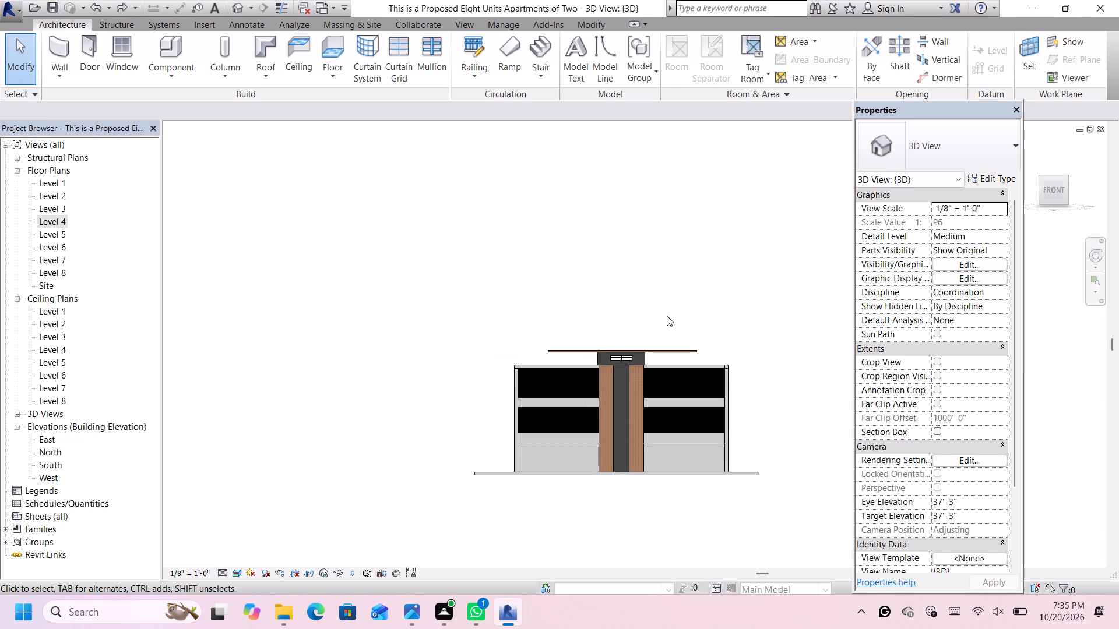
{"action": "scroll", "coordinate": [628, 346], "scroll_direction": "up", "scroll_amount": 6}
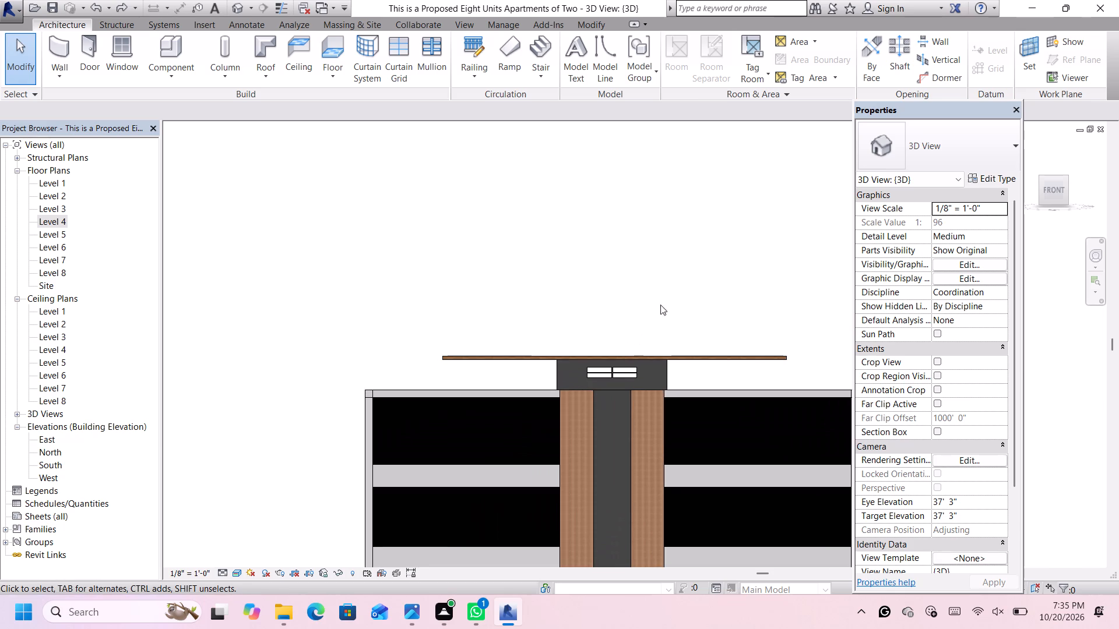
{"action": "scroll", "coordinate": [660, 361], "scroll_direction": "down", "scroll_amount": 4}
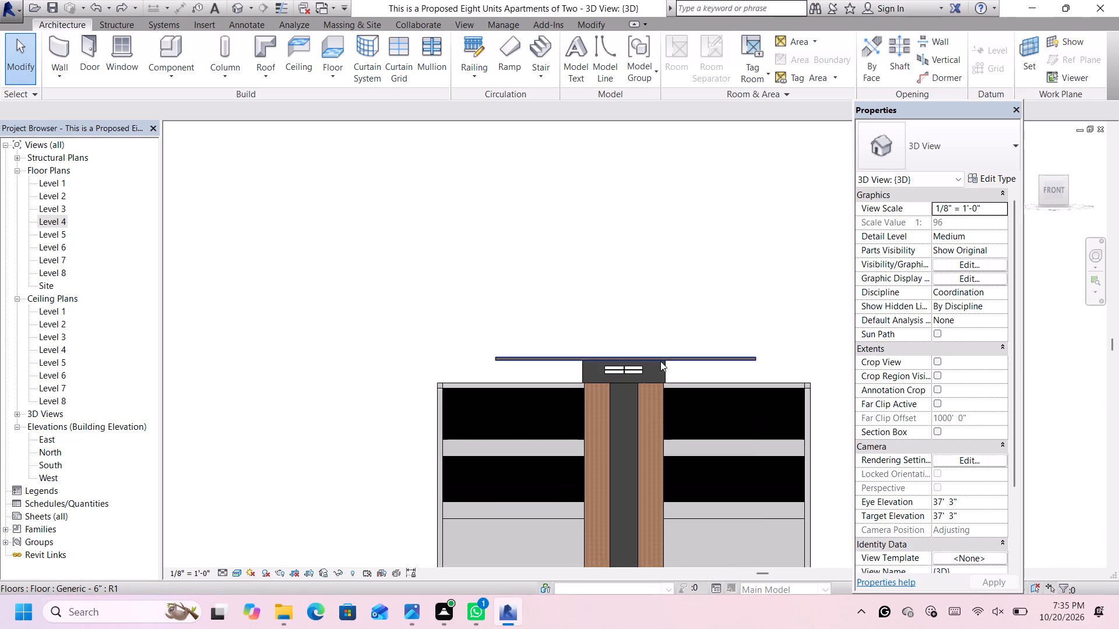
{"action": "scroll", "coordinate": [705, 439], "scroll_direction": "up", "scroll_amount": 1}
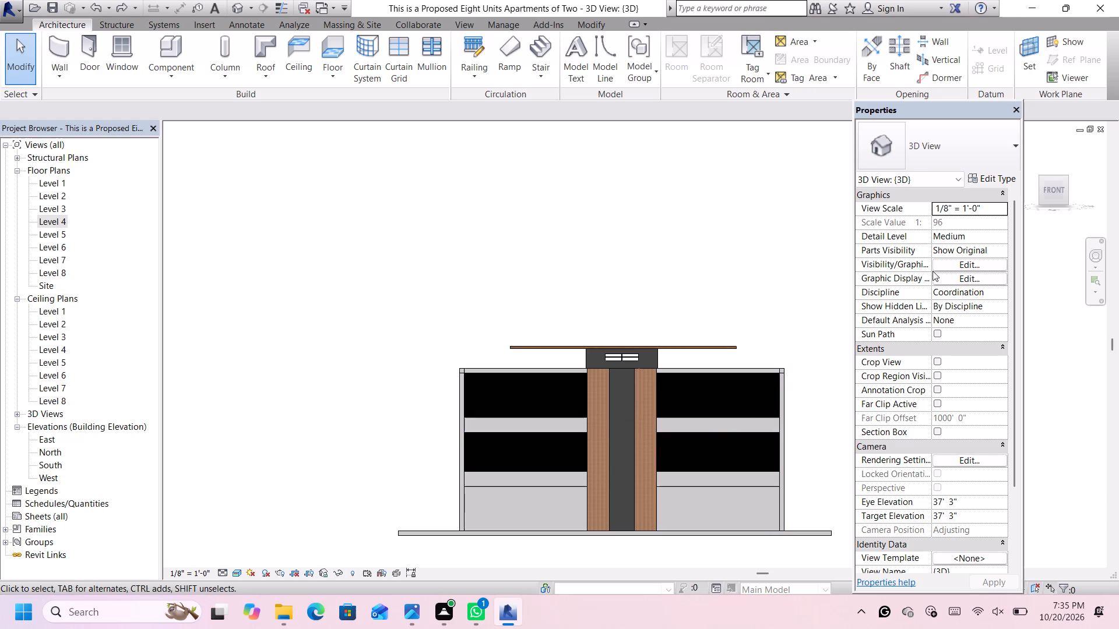
Start a Generic - 12" floor and set its level to Level 7.
{"action": "left_click", "coordinate": [1041, 177]}
{"action": "scroll", "coordinate": [775, 238], "scroll_direction": "up", "scroll_amount": 1}
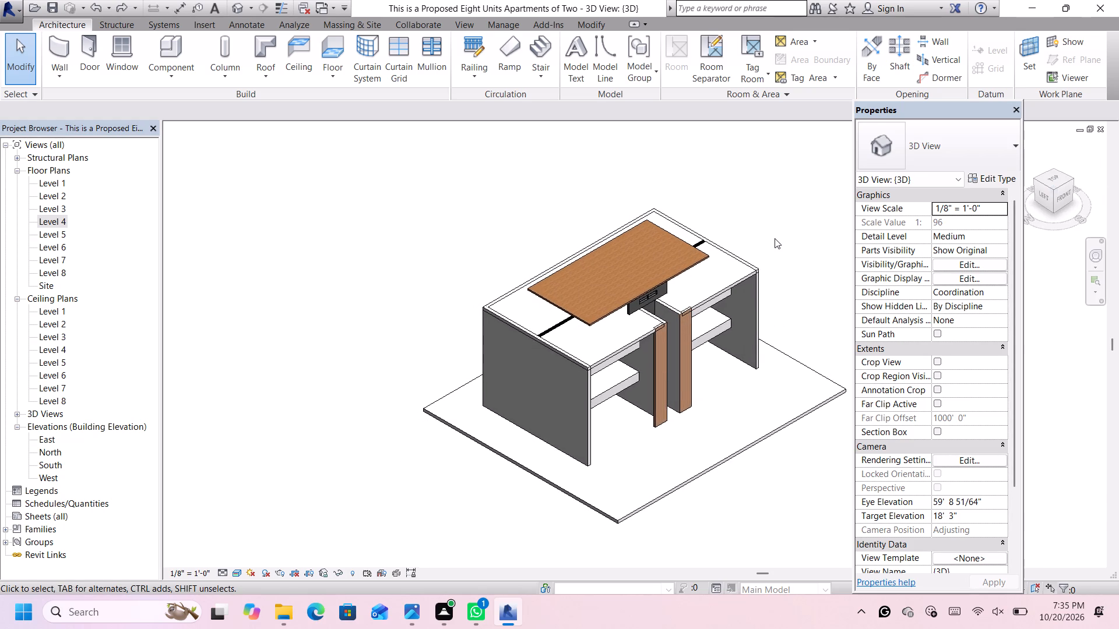
{"action": "scroll", "coordinate": [775, 238], "scroll_direction": "up", "scroll_amount": 1}
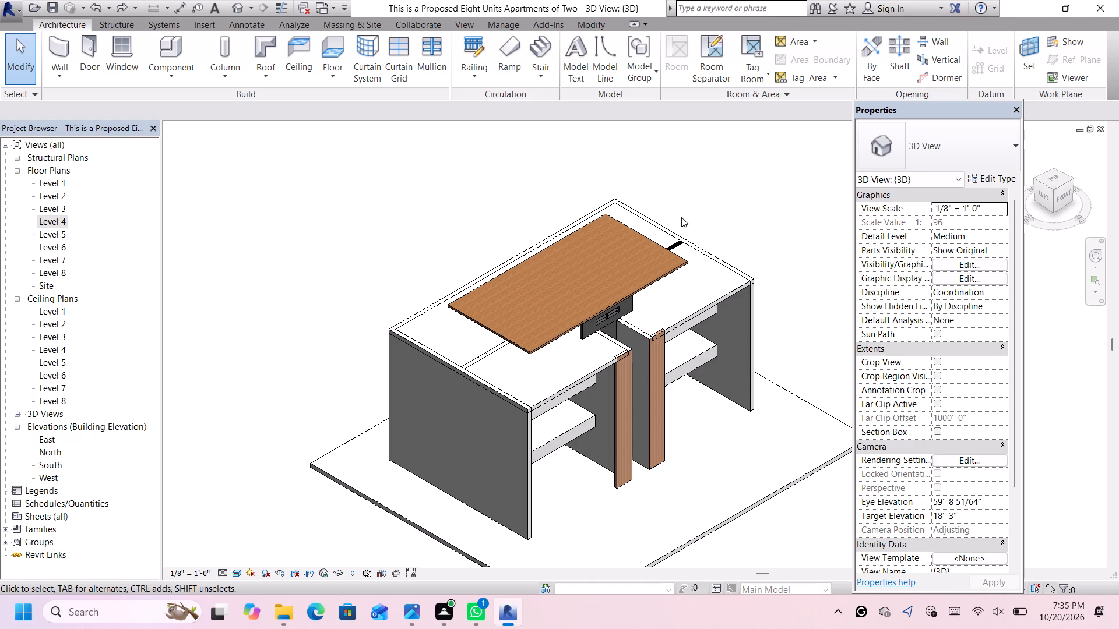
{"action": "scroll", "coordinate": [680, 220], "scroll_direction": "up", "scroll_amount": 2}
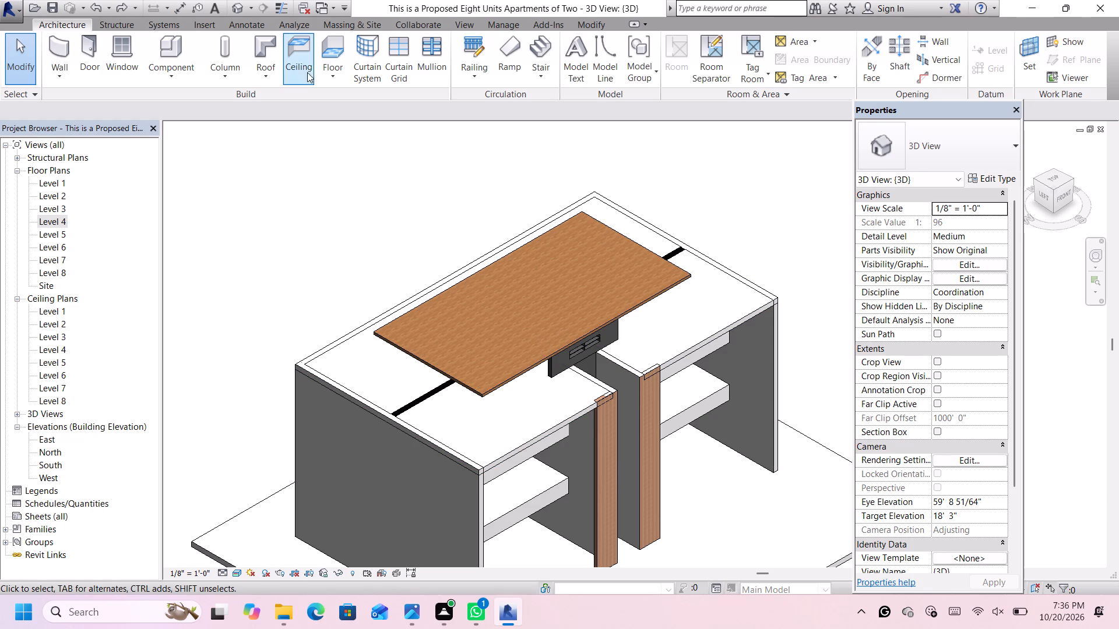
{"action": "left_click", "coordinate": [340, 43]}
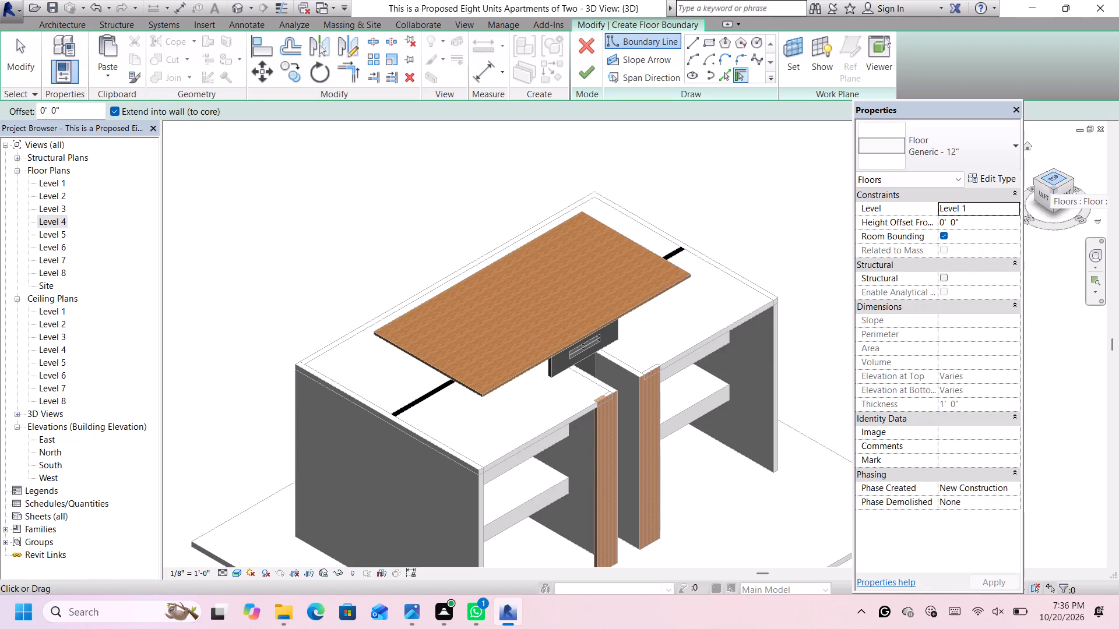
{"action": "left_click", "coordinate": [1014, 206]}
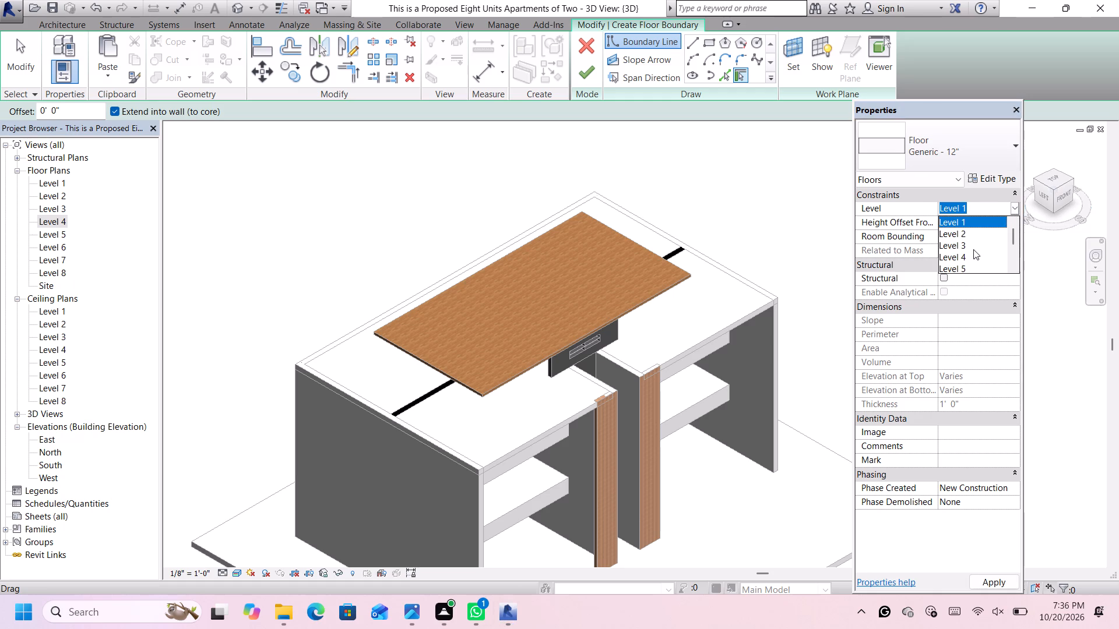
{"action": "scroll", "coordinate": [973, 249], "scroll_direction": "down", "scroll_amount": 3}
{"action": "left_click", "coordinate": [969, 242]}
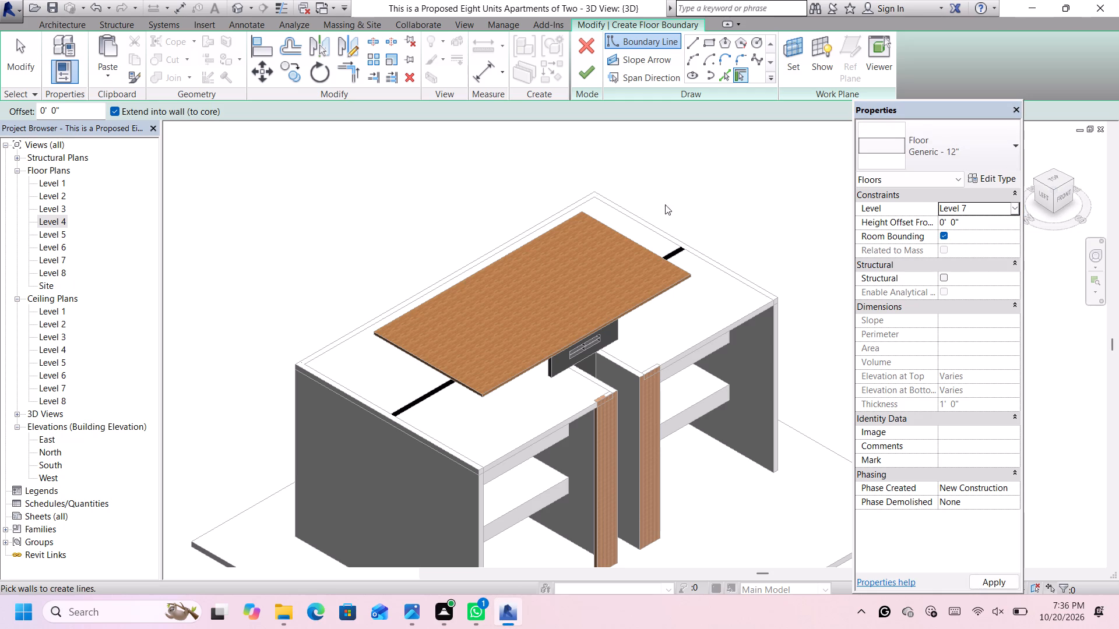
Sketch a rectangular floor boundary 24' long and 8" wide across the wood roof slab, just inside one of its short edges.
{"action": "scroll", "coordinate": [660, 158], "scroll_direction": "up", "scroll_amount": 3}
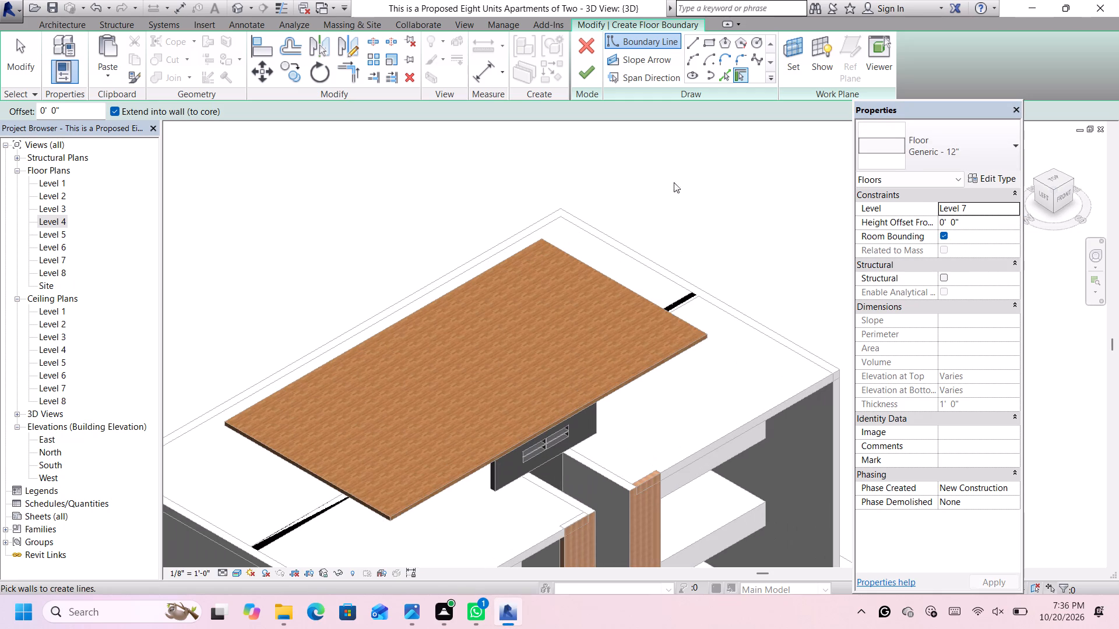
{"action": "left_click", "coordinate": [1057, 181]}
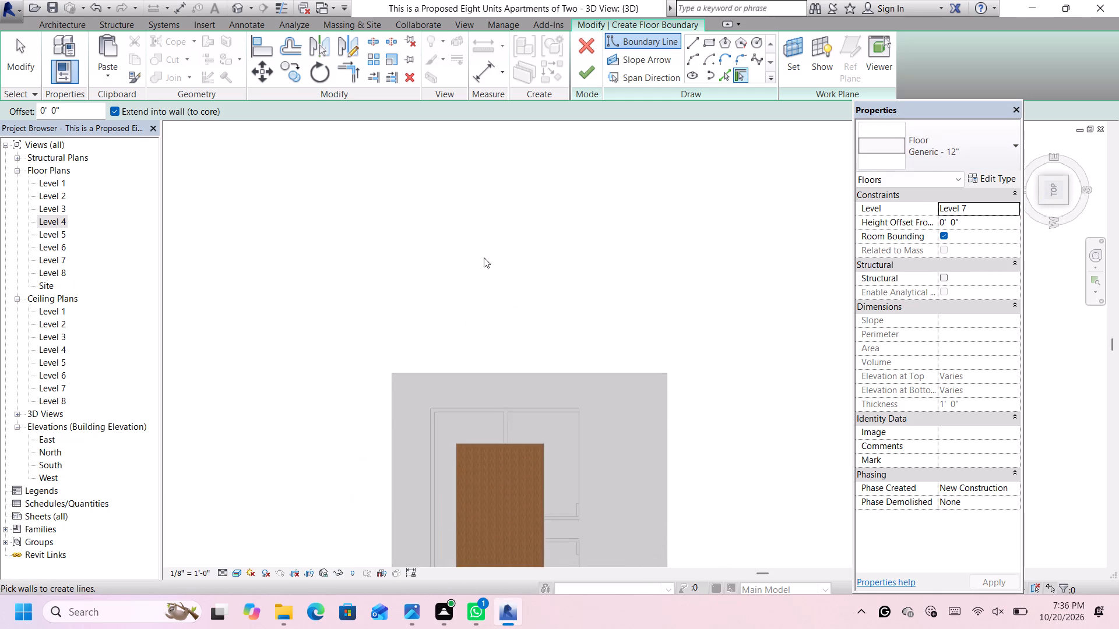
{"action": "scroll", "coordinate": [624, 272], "scroll_direction": "up", "scroll_amount": 7}
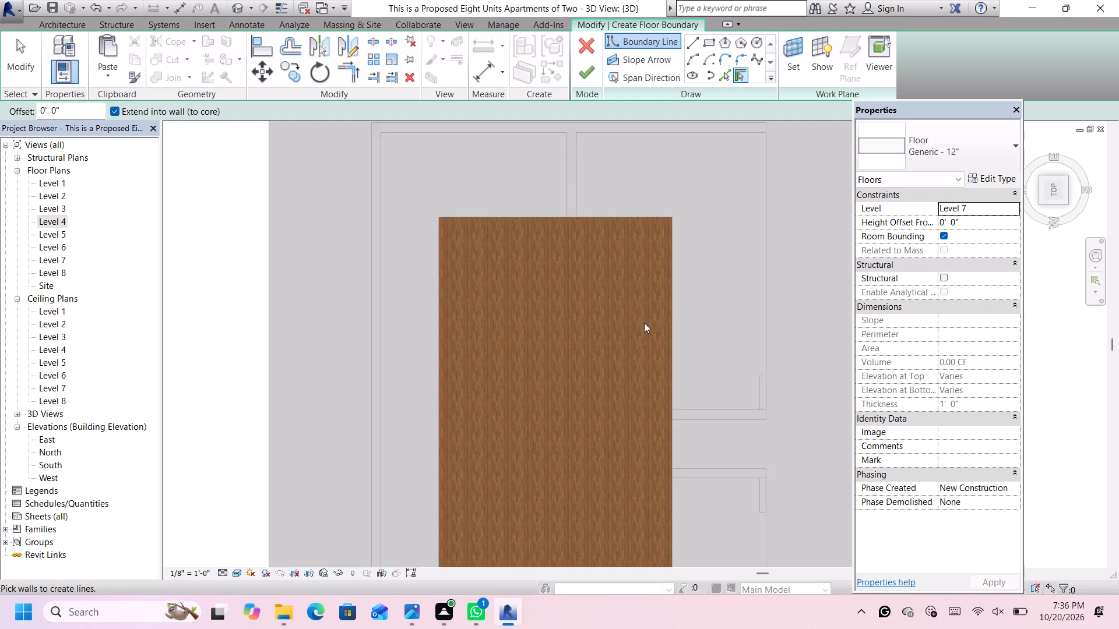
{"action": "scroll", "coordinate": [644, 323], "scroll_direction": "down", "scroll_amount": 4}
{"action": "middle_click_drag", "start_coordinate": [631, 401], "coordinate": [622, 365]}
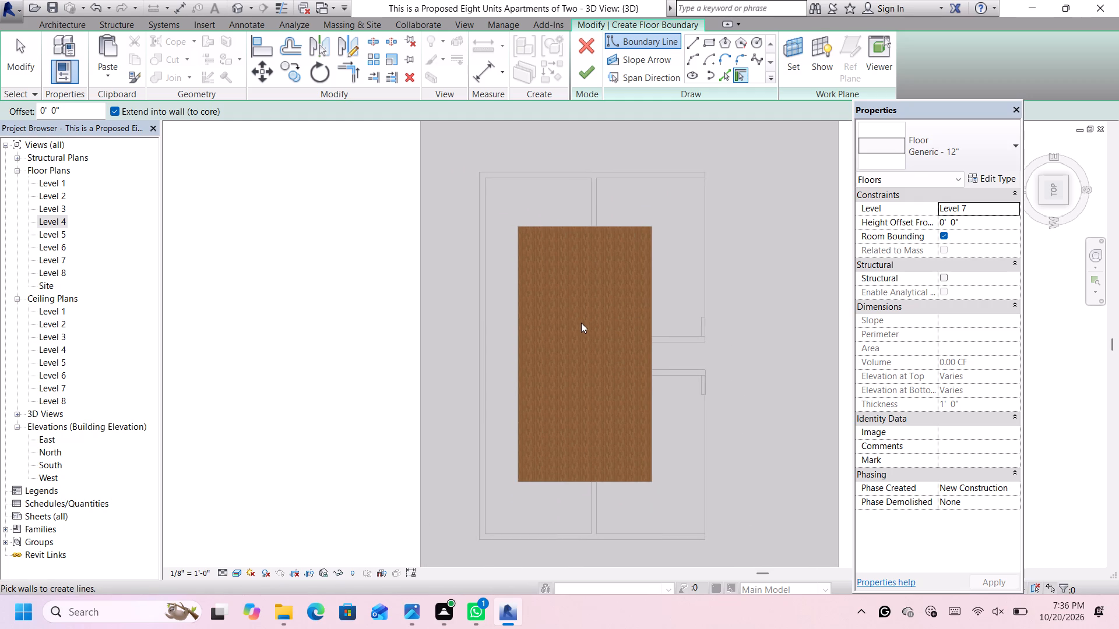
{"action": "left_click", "coordinate": [708, 41]}
{"action": "scroll", "coordinate": [527, 218], "scroll_direction": "up", "scroll_amount": 2}
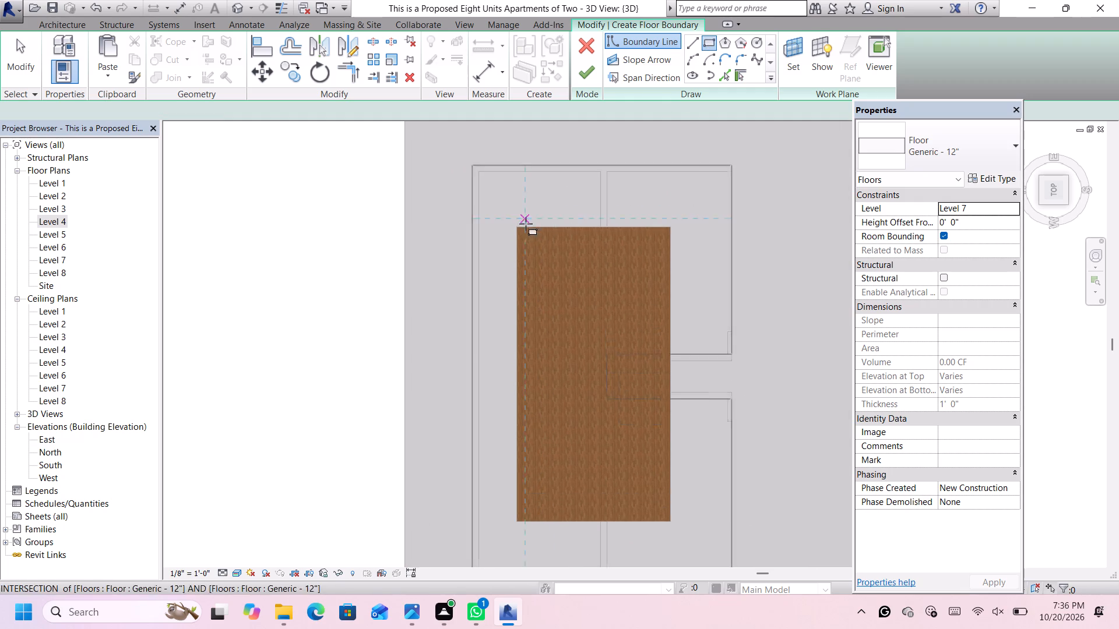
{"action": "scroll", "coordinate": [526, 224], "scroll_direction": "up", "scroll_amount": 2}
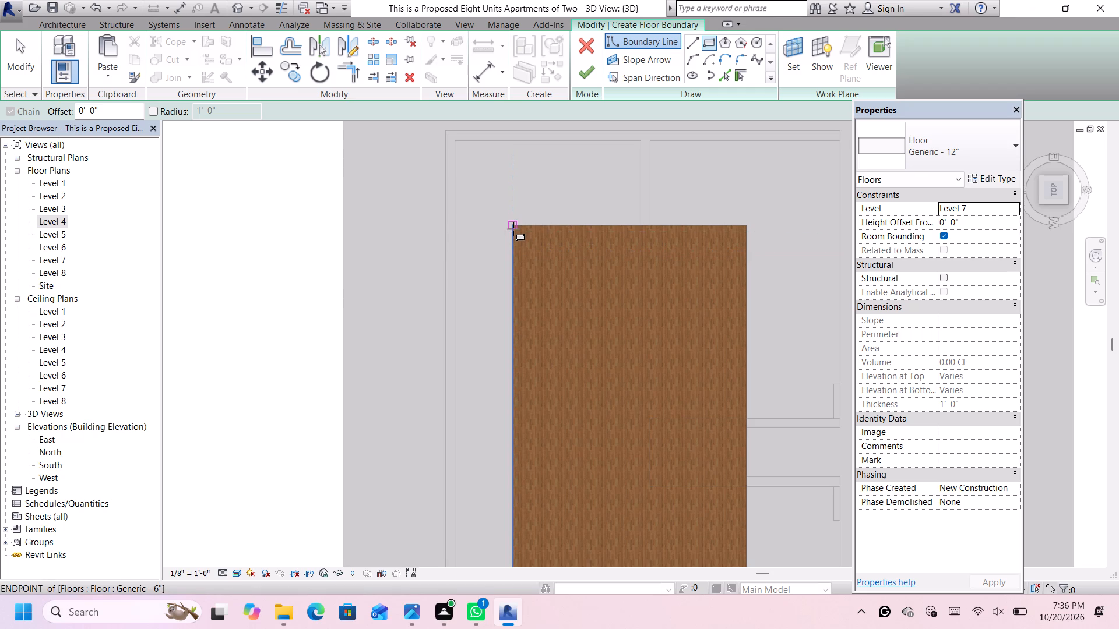
{"action": "scroll", "coordinate": [513, 231], "scroll_direction": "up", "scroll_amount": 1}
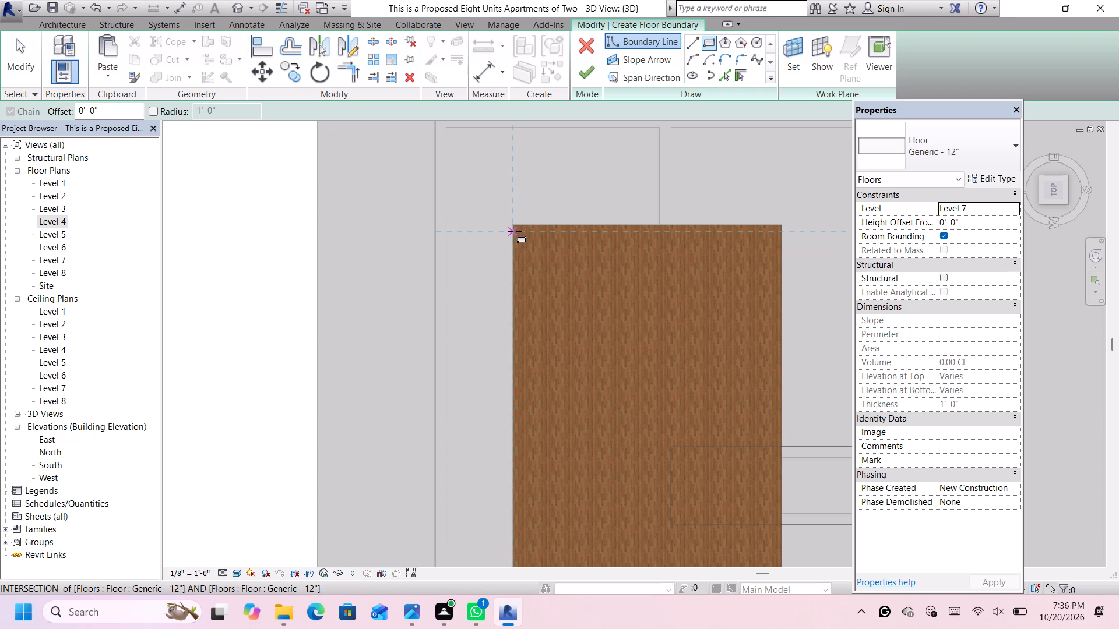
{"action": "scroll", "coordinate": [515, 231], "scroll_direction": "up", "scroll_amount": 1}
{"action": "left_click", "coordinate": [513, 231]}
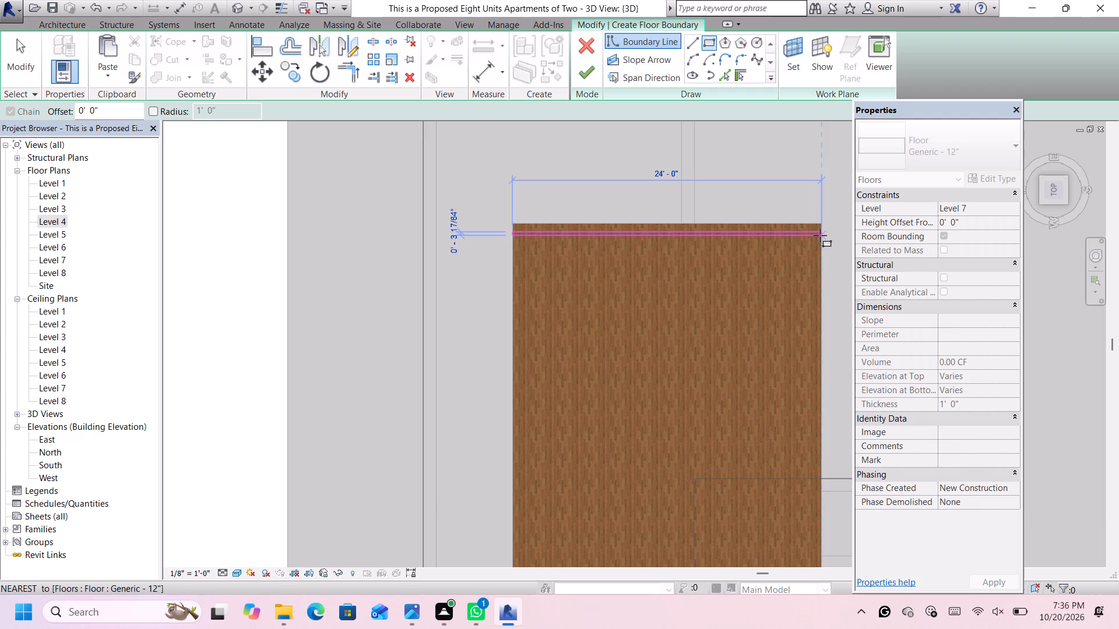
{"action": "scroll", "coordinate": [822, 237], "scroll_direction": "up", "scroll_amount": 1}
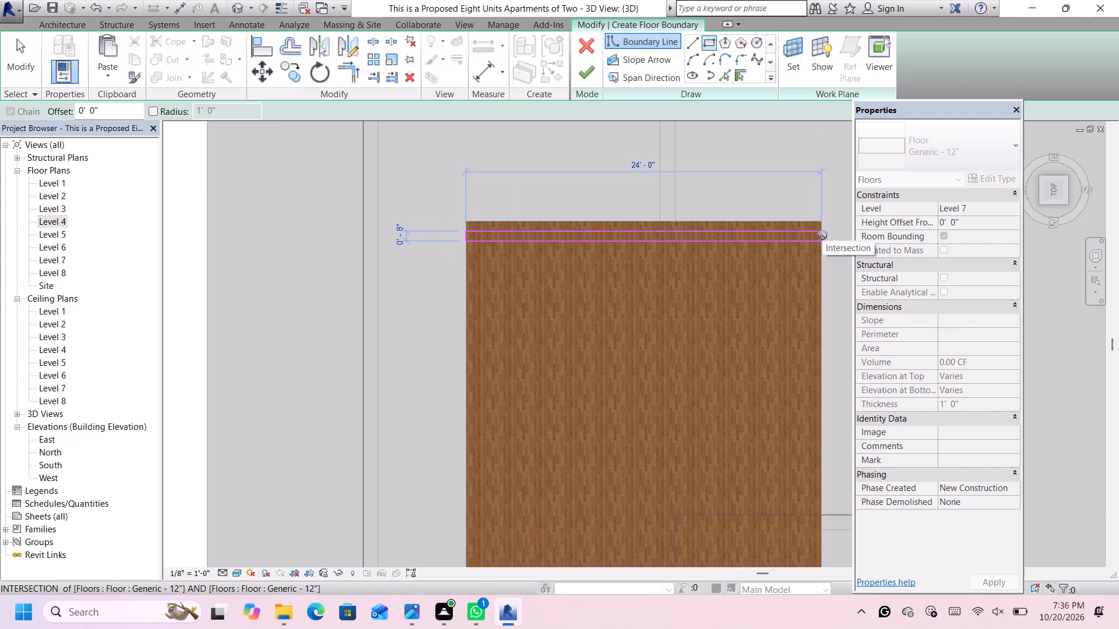
{"action": "scroll", "coordinate": [822, 235], "scroll_direction": "up", "scroll_amount": 7}
{"action": "scroll", "coordinate": [822, 236], "scroll_direction": "down", "scroll_amount": 5}
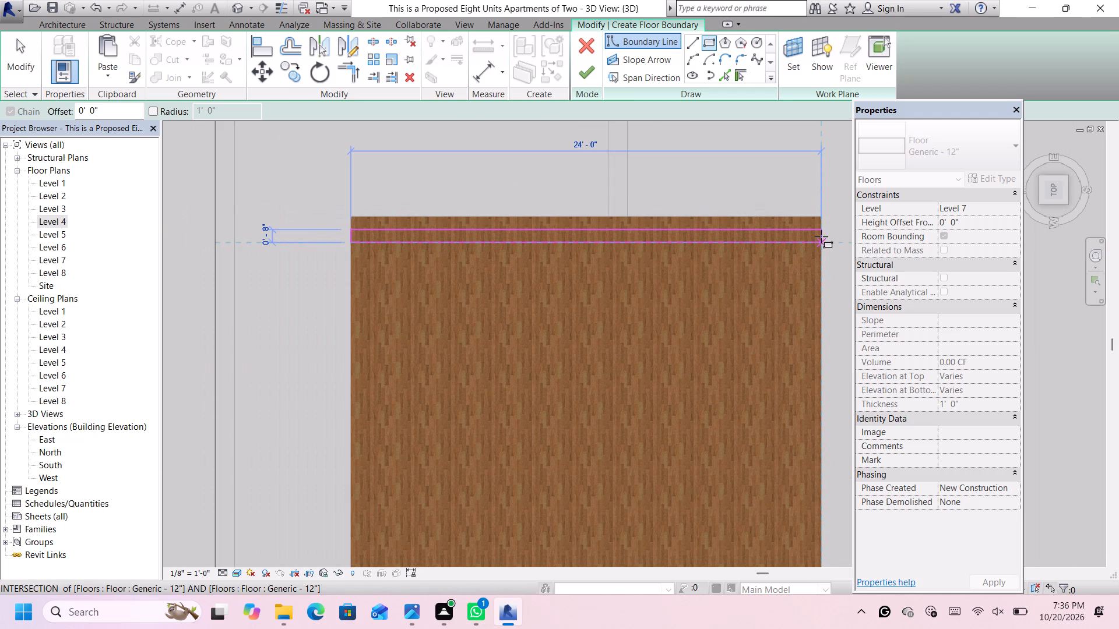
{"action": "scroll", "coordinate": [821, 236], "scroll_direction": "up", "scroll_amount": 3}
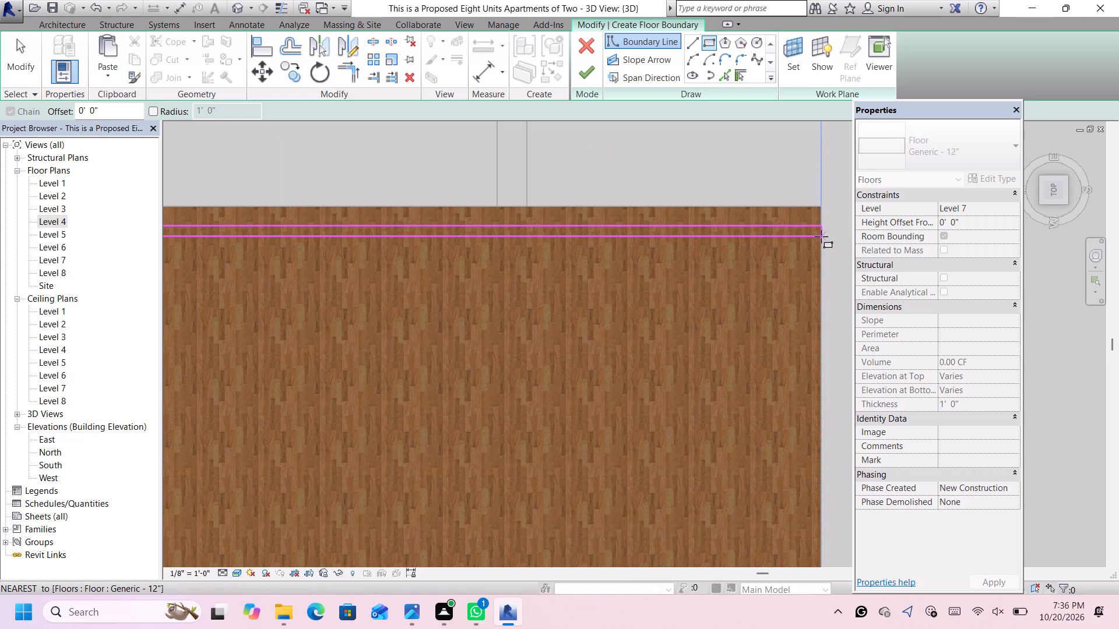
{"action": "scroll", "coordinate": [821, 236], "scroll_direction": "down", "scroll_amount": 3}
{"action": "left_click", "coordinate": [821, 236]}
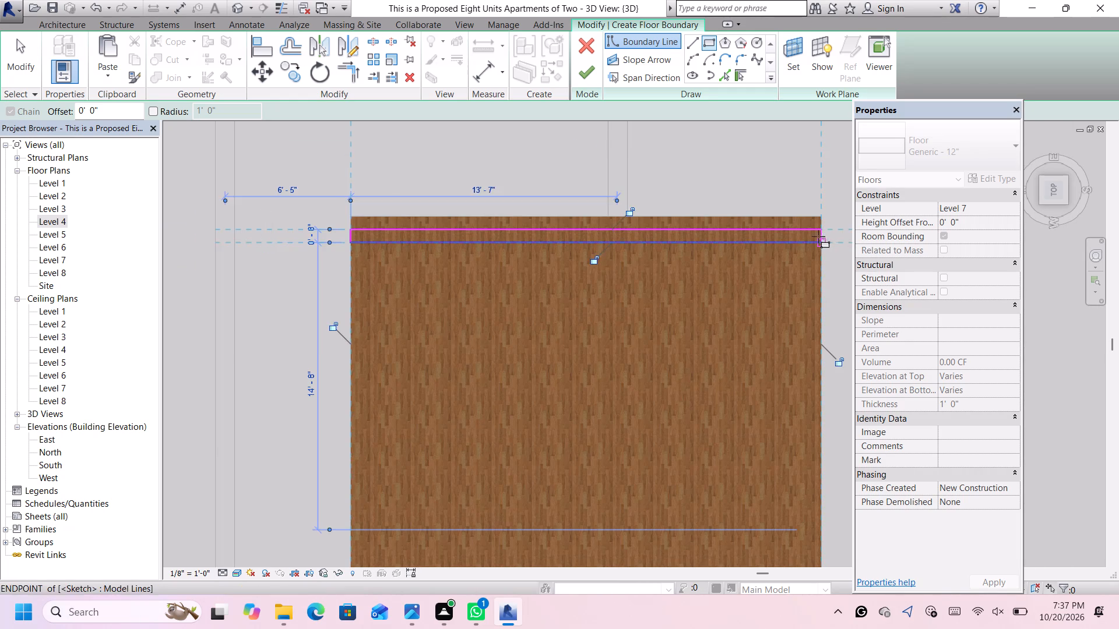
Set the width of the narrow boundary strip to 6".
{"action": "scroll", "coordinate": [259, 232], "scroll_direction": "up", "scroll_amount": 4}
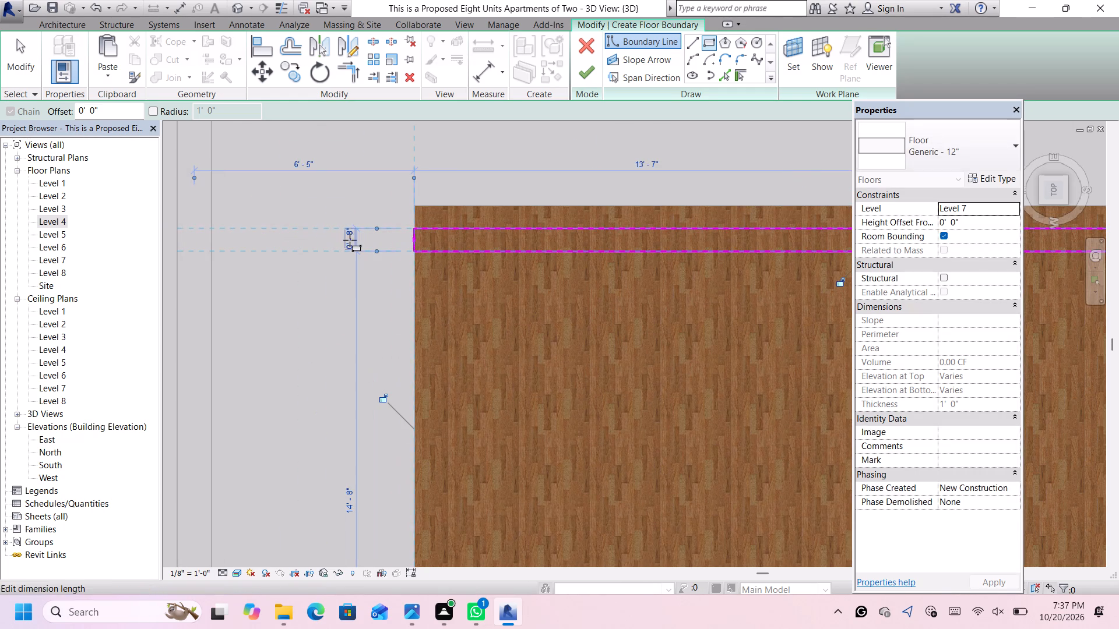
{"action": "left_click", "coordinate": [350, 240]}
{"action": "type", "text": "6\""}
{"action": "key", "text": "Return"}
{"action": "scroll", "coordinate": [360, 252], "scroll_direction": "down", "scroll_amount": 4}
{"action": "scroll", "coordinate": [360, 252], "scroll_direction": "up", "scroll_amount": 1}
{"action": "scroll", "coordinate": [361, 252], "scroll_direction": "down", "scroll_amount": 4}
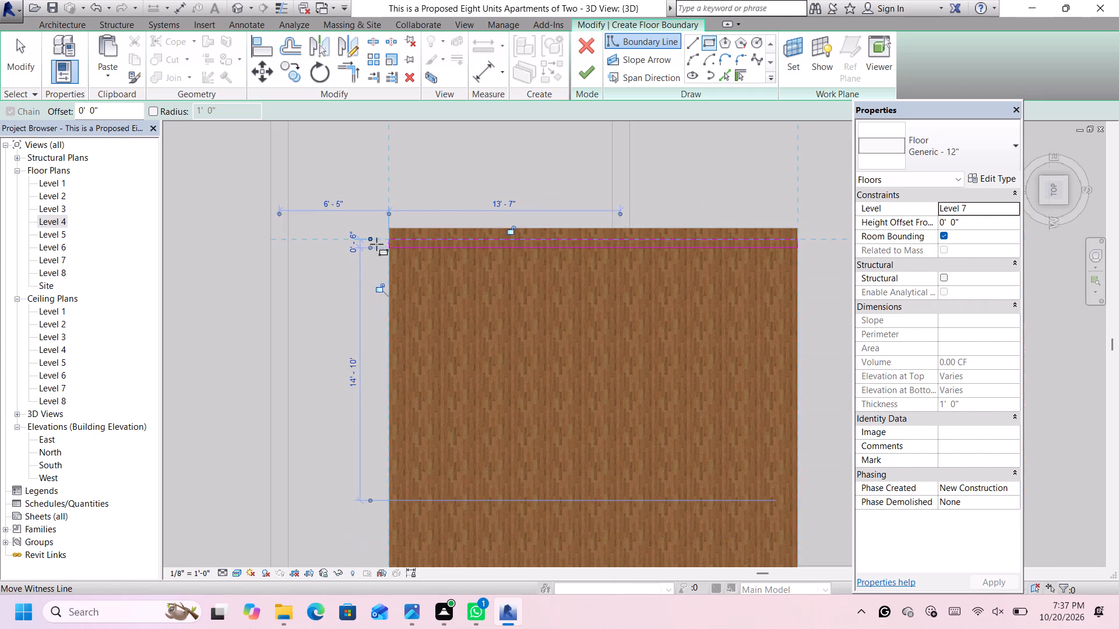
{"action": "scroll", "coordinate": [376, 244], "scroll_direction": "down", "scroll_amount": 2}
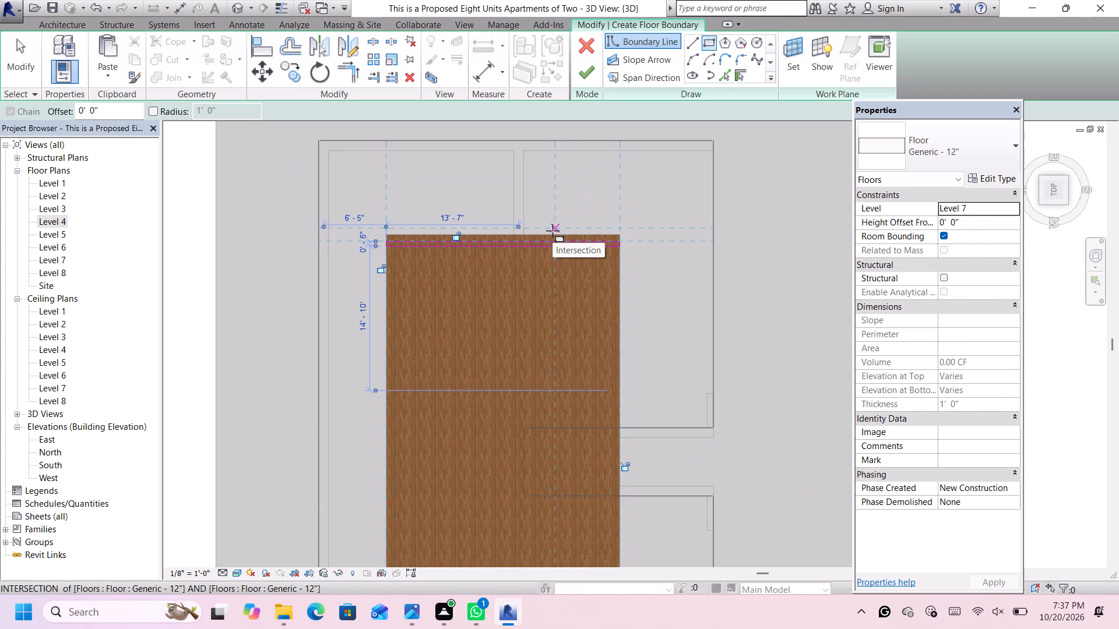
Set the width of the narrow boundary strip to 4" and finish drawing rectangles.
{"action": "scroll", "coordinate": [391, 229], "scroll_direction": "up", "scroll_amount": 6}
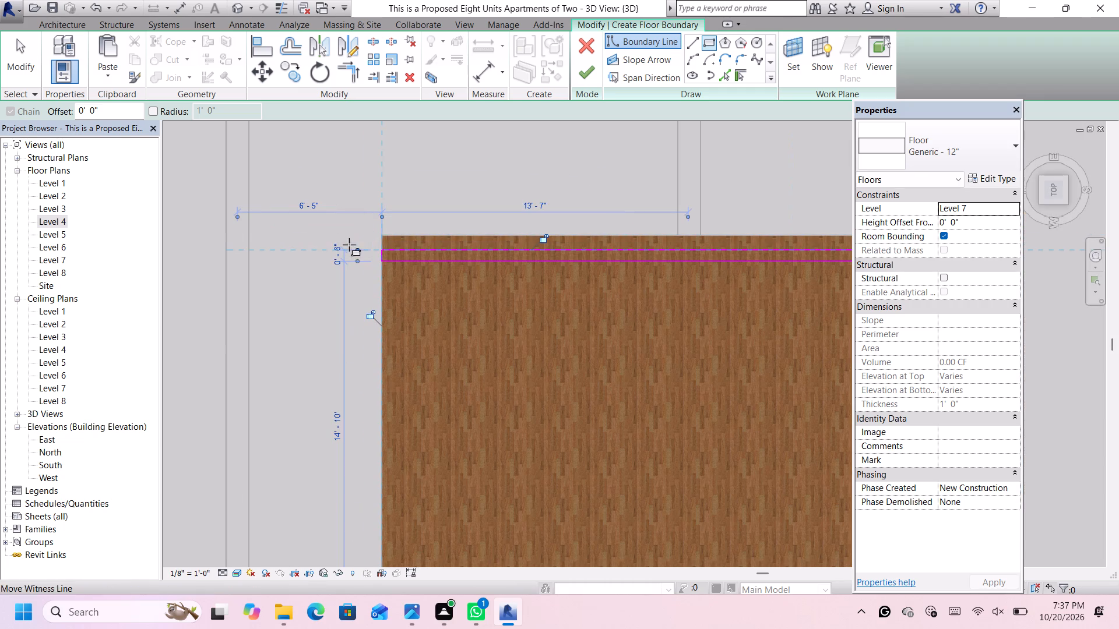
{"action": "left_click", "coordinate": [337, 255]}
{"action": "type", "text": "4\""}
{"action": "key", "text": "Return"}
{"action": "scroll", "coordinate": [337, 255], "scroll_direction": "down", "scroll_amount": 7}
{"action": "scroll", "coordinate": [565, 225], "scroll_direction": "up", "scroll_amount": 4}
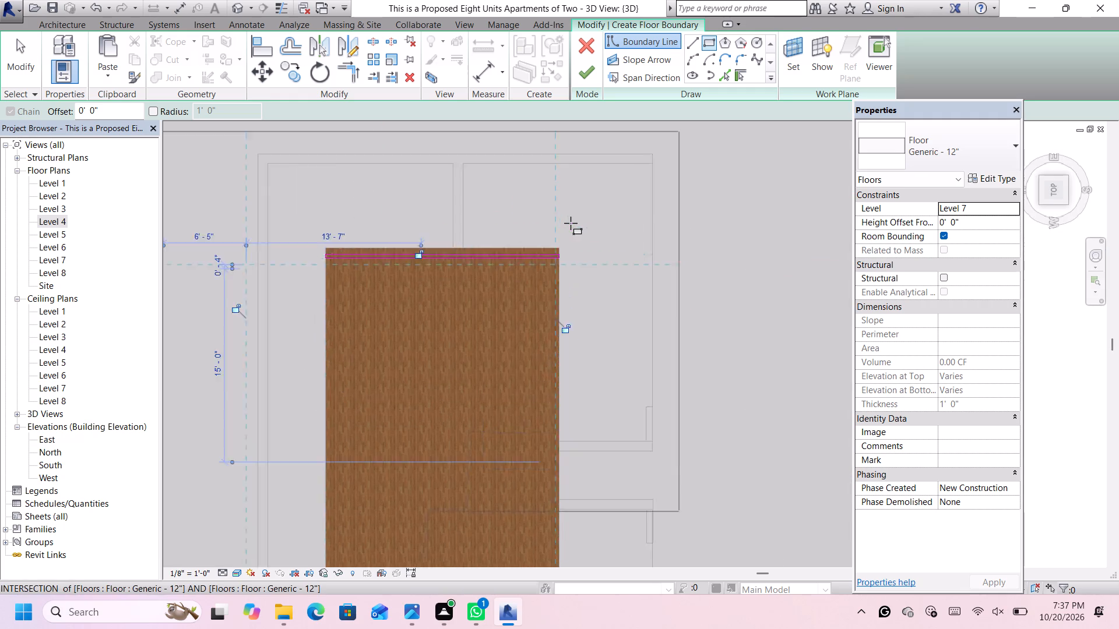
{"action": "scroll", "coordinate": [569, 225], "scroll_direction": "down", "scroll_amount": 9}
{"action": "scroll", "coordinate": [519, 285], "scroll_direction": "up", "scroll_amount": 5}
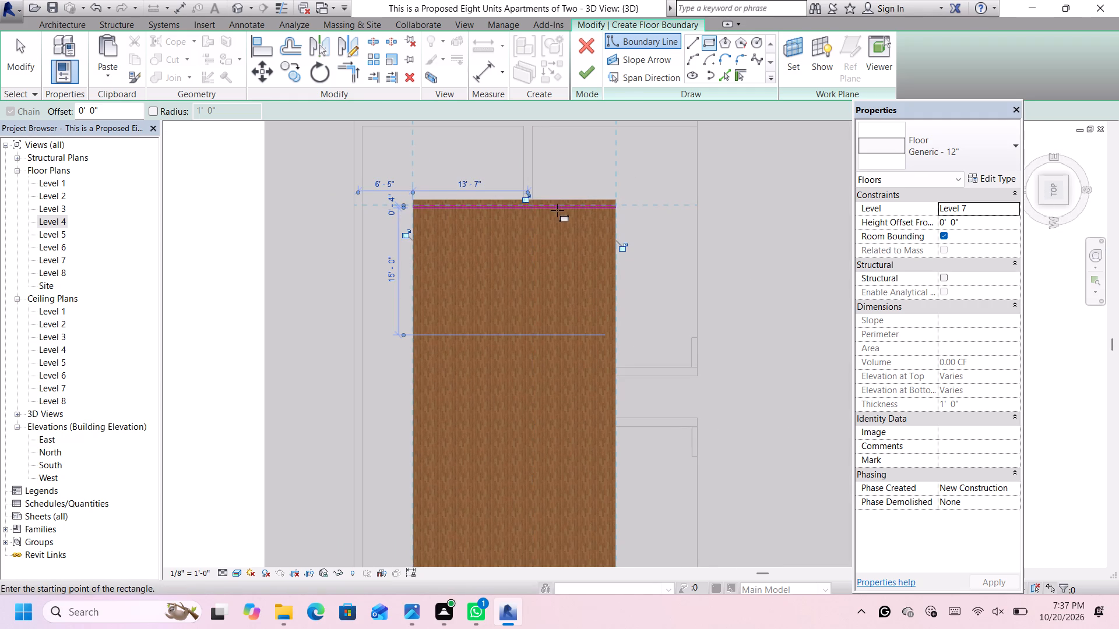
{"action": "scroll", "coordinate": [558, 212], "scroll_direction": "up", "scroll_amount": 7}
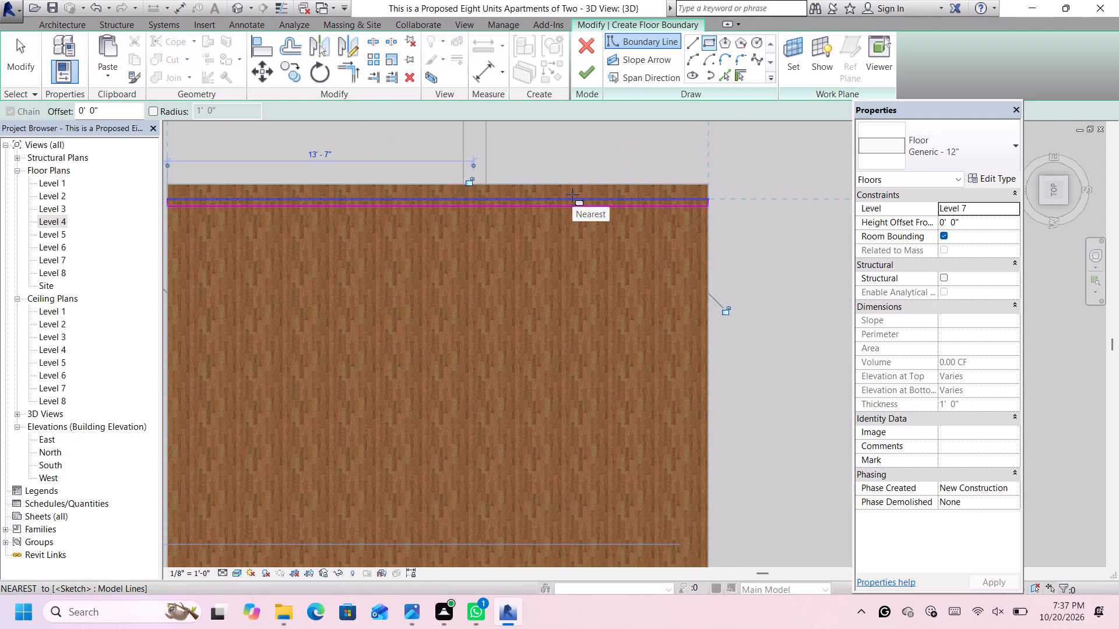
{"action": "scroll", "coordinate": [572, 195], "scroll_direction": "down", "scroll_amount": 4}
{"action": "key", "text": "space"}
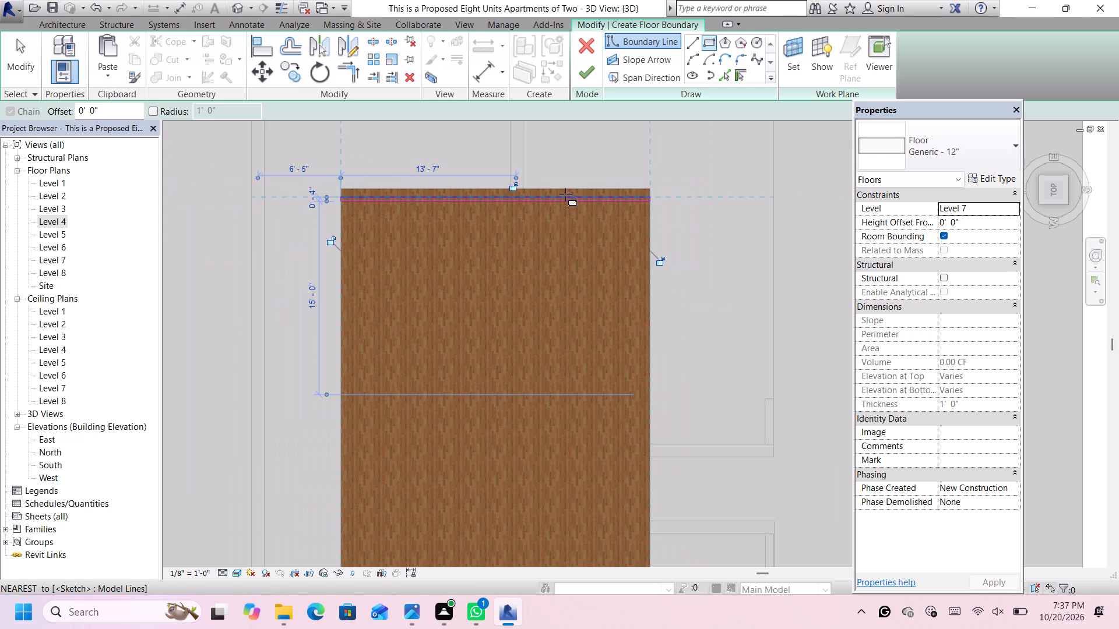
{"action": "key", "text": "Escape"}
{"action": "key", "text": "Escape"}
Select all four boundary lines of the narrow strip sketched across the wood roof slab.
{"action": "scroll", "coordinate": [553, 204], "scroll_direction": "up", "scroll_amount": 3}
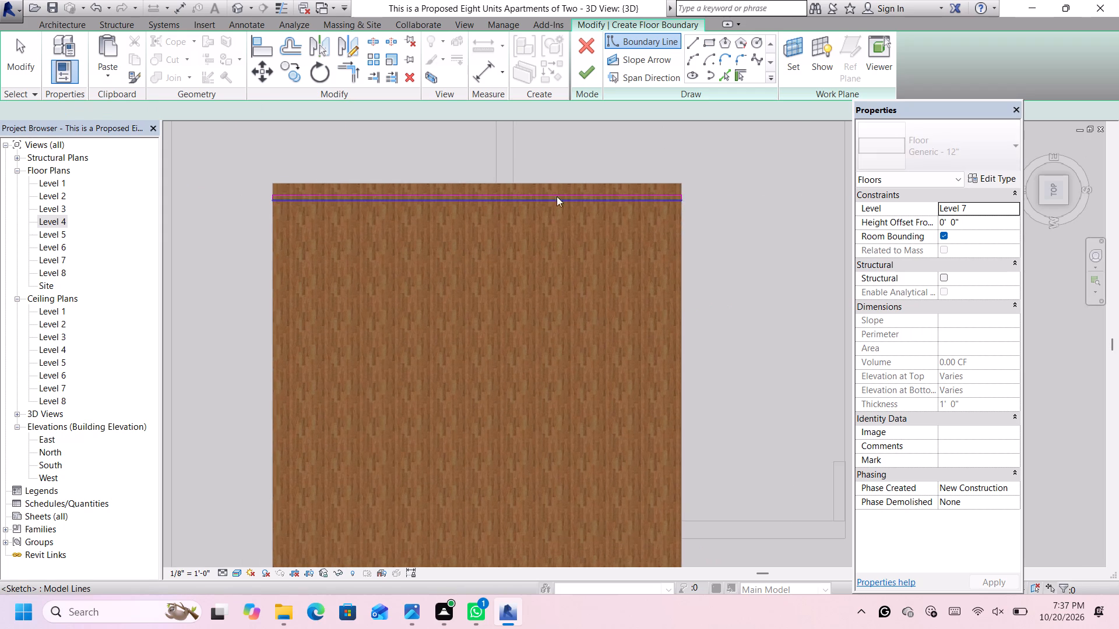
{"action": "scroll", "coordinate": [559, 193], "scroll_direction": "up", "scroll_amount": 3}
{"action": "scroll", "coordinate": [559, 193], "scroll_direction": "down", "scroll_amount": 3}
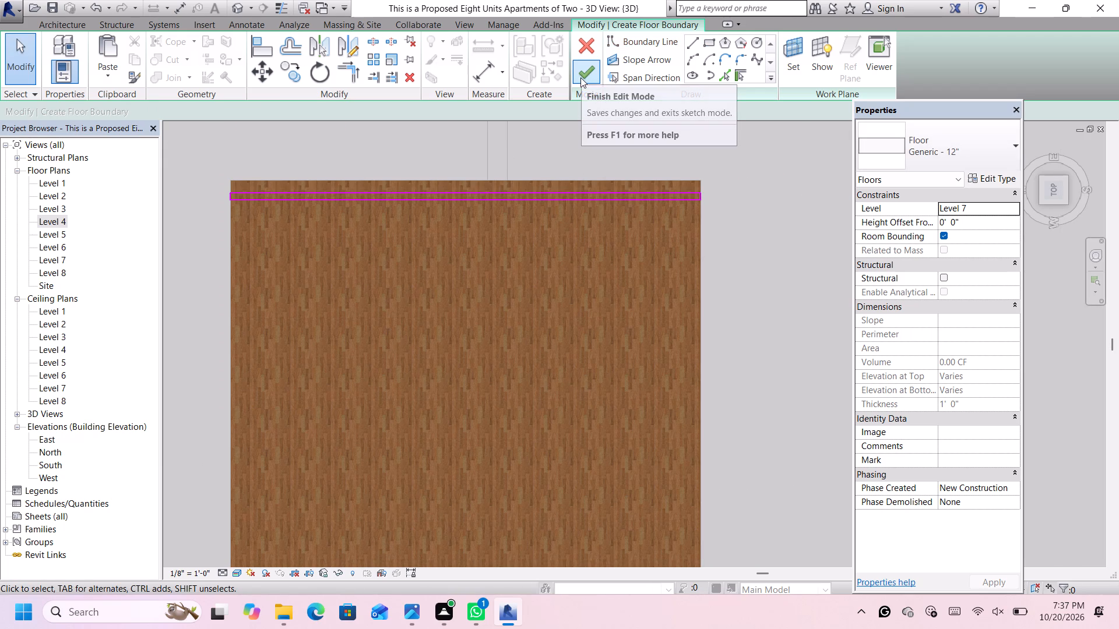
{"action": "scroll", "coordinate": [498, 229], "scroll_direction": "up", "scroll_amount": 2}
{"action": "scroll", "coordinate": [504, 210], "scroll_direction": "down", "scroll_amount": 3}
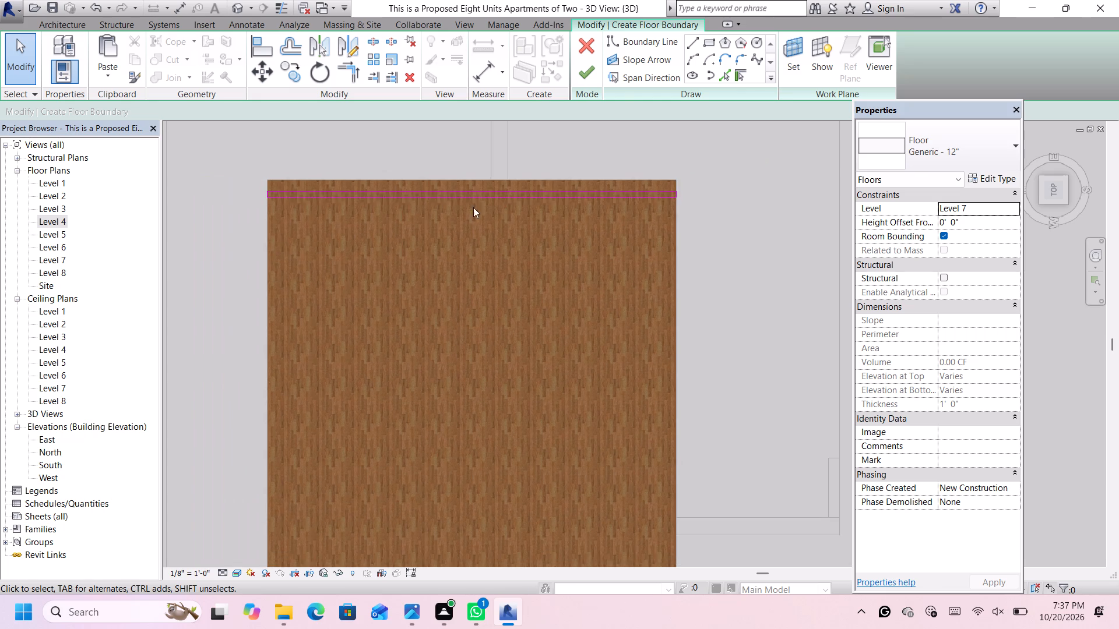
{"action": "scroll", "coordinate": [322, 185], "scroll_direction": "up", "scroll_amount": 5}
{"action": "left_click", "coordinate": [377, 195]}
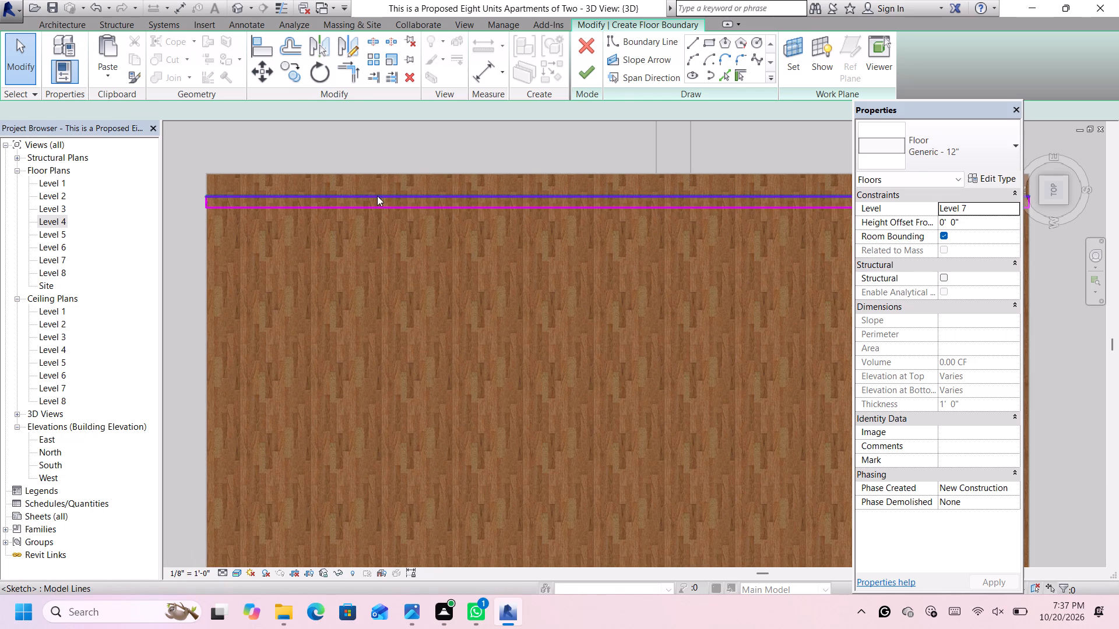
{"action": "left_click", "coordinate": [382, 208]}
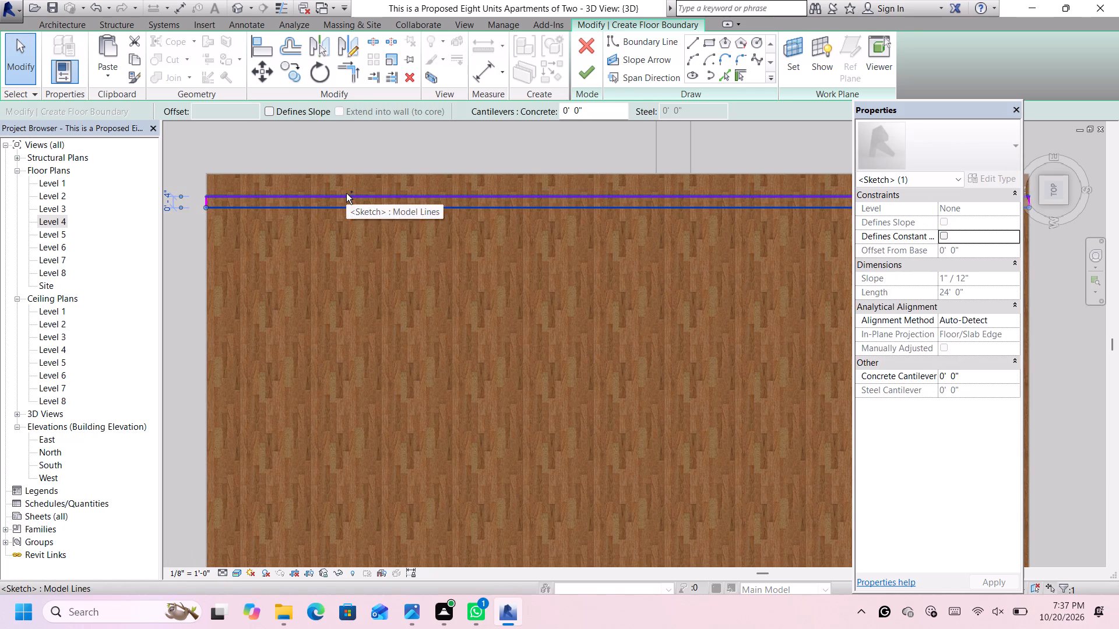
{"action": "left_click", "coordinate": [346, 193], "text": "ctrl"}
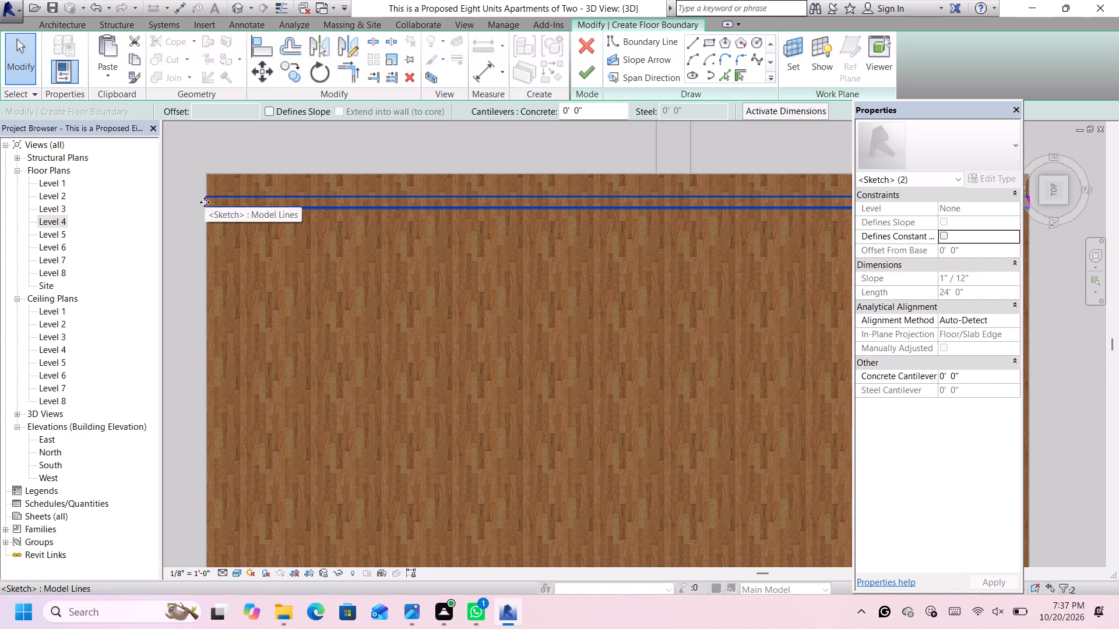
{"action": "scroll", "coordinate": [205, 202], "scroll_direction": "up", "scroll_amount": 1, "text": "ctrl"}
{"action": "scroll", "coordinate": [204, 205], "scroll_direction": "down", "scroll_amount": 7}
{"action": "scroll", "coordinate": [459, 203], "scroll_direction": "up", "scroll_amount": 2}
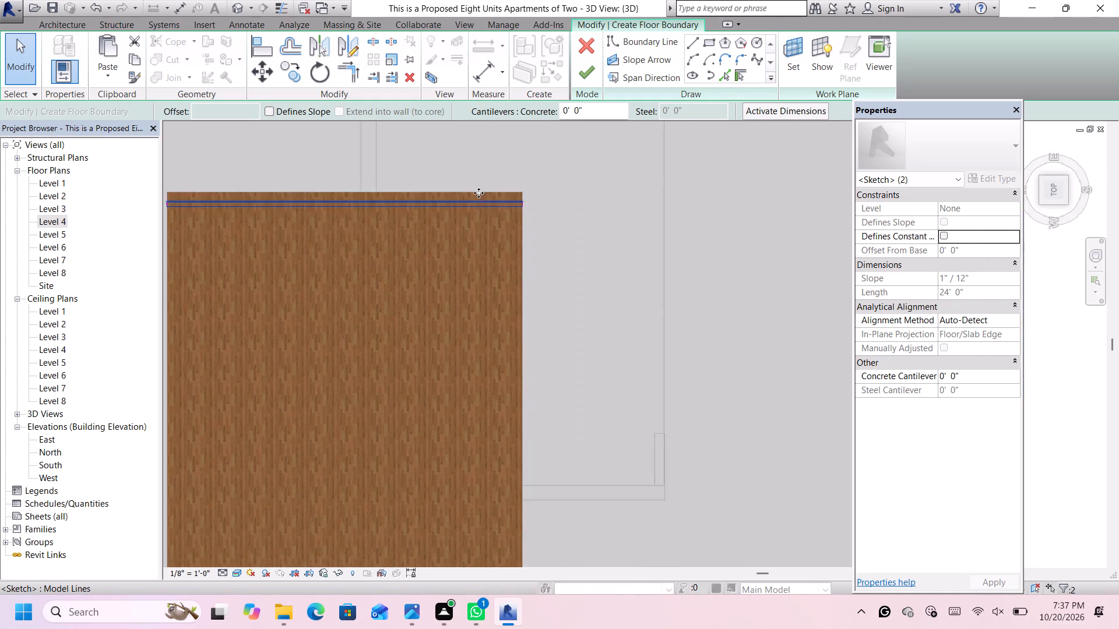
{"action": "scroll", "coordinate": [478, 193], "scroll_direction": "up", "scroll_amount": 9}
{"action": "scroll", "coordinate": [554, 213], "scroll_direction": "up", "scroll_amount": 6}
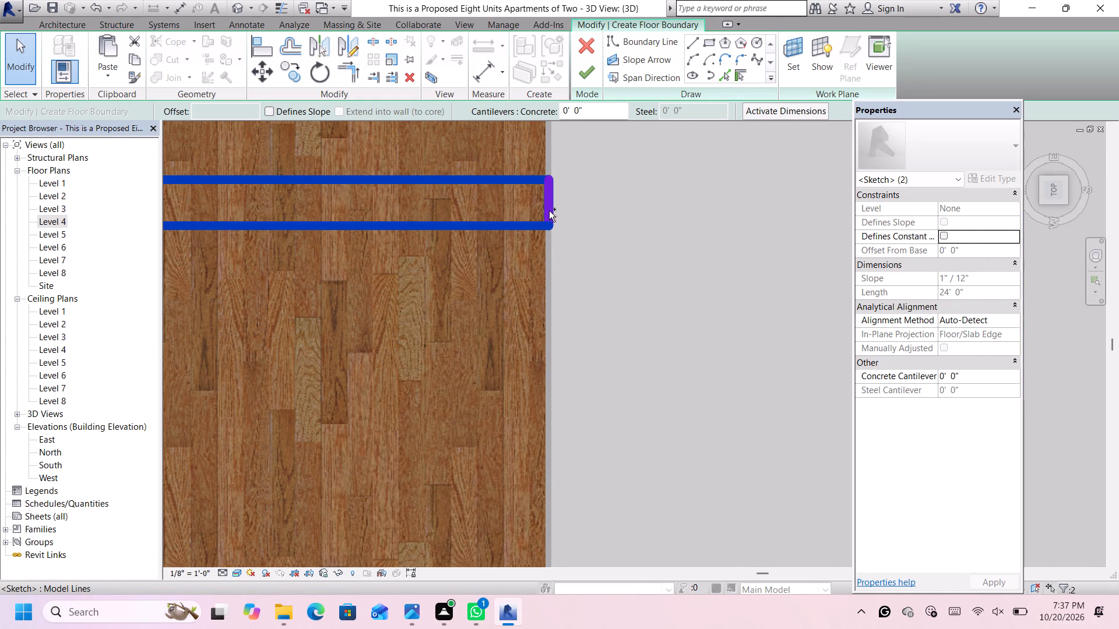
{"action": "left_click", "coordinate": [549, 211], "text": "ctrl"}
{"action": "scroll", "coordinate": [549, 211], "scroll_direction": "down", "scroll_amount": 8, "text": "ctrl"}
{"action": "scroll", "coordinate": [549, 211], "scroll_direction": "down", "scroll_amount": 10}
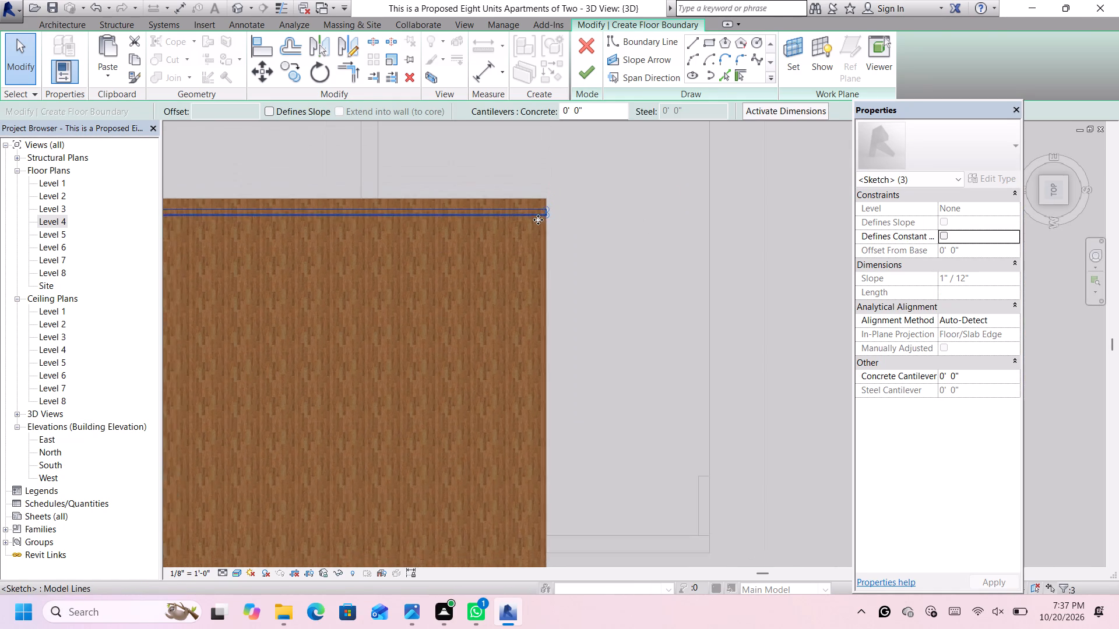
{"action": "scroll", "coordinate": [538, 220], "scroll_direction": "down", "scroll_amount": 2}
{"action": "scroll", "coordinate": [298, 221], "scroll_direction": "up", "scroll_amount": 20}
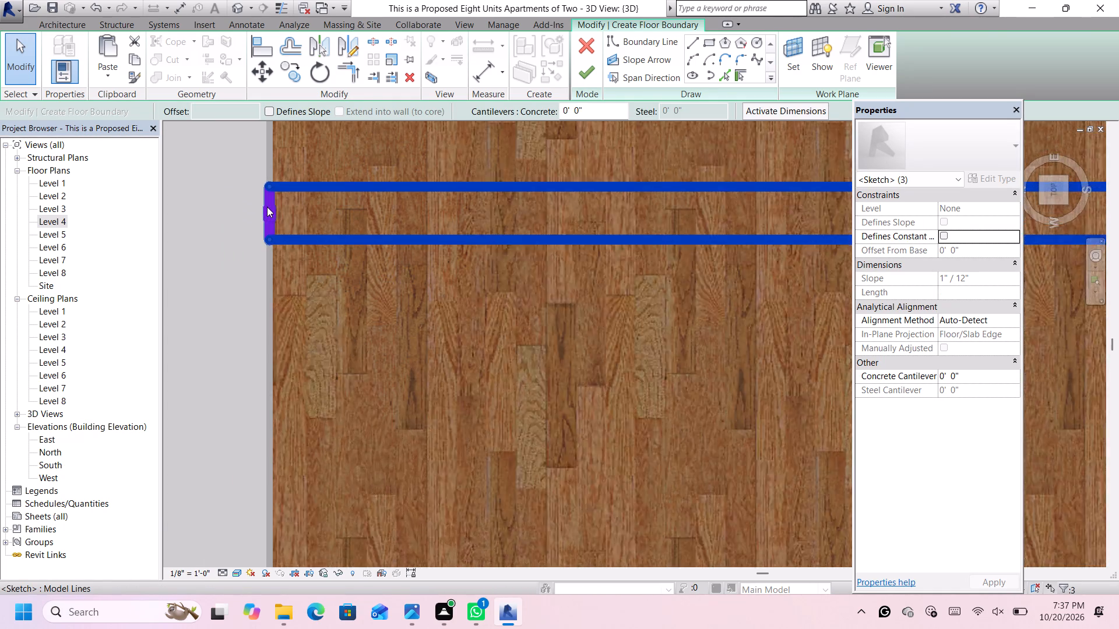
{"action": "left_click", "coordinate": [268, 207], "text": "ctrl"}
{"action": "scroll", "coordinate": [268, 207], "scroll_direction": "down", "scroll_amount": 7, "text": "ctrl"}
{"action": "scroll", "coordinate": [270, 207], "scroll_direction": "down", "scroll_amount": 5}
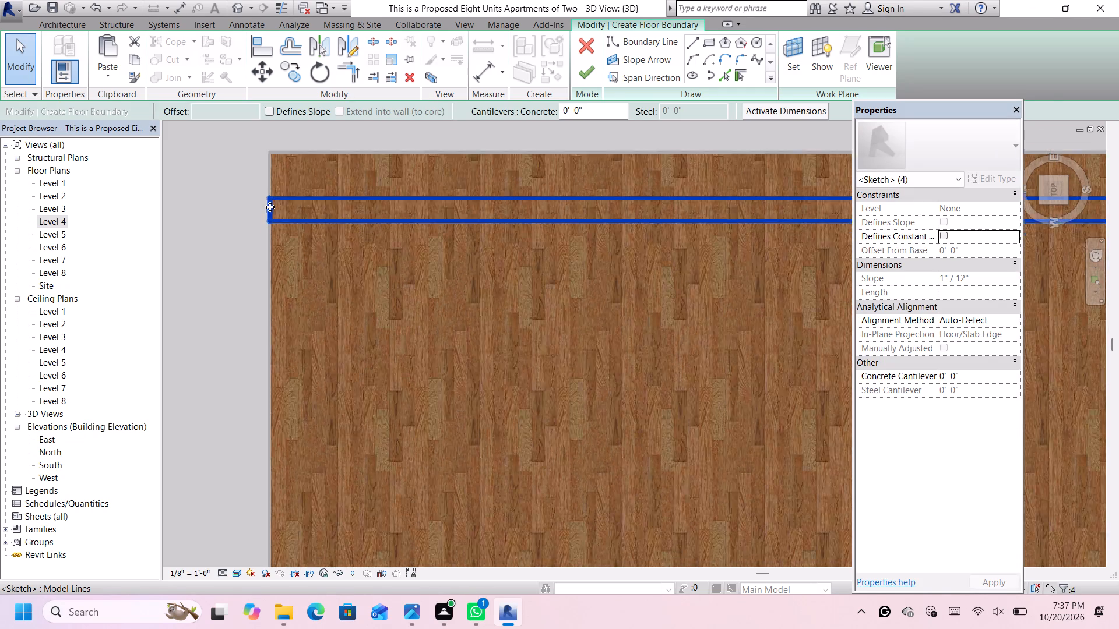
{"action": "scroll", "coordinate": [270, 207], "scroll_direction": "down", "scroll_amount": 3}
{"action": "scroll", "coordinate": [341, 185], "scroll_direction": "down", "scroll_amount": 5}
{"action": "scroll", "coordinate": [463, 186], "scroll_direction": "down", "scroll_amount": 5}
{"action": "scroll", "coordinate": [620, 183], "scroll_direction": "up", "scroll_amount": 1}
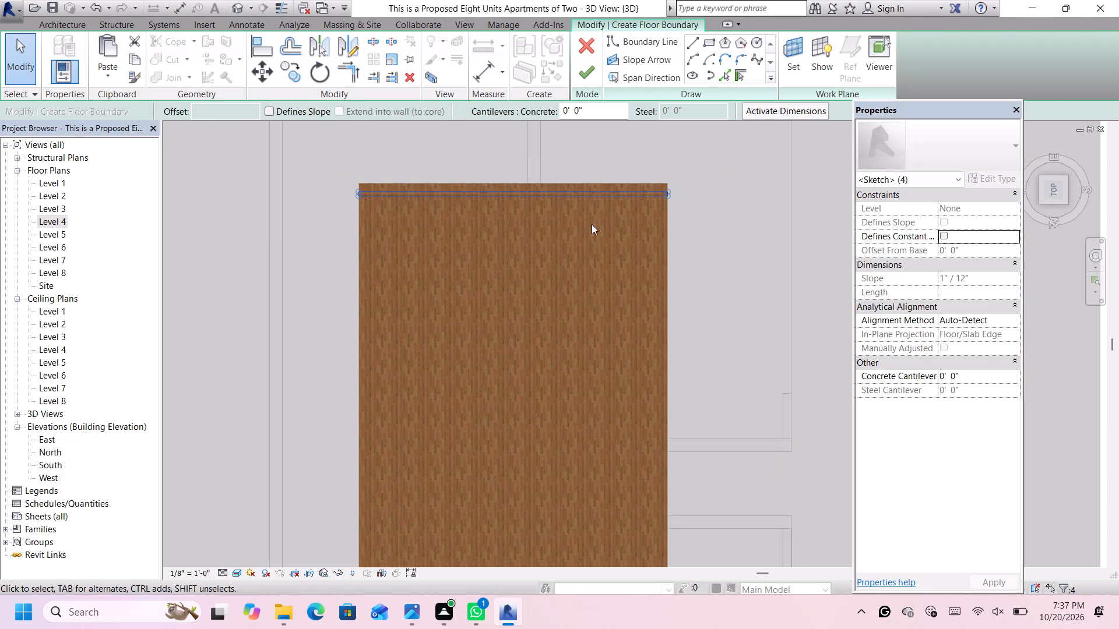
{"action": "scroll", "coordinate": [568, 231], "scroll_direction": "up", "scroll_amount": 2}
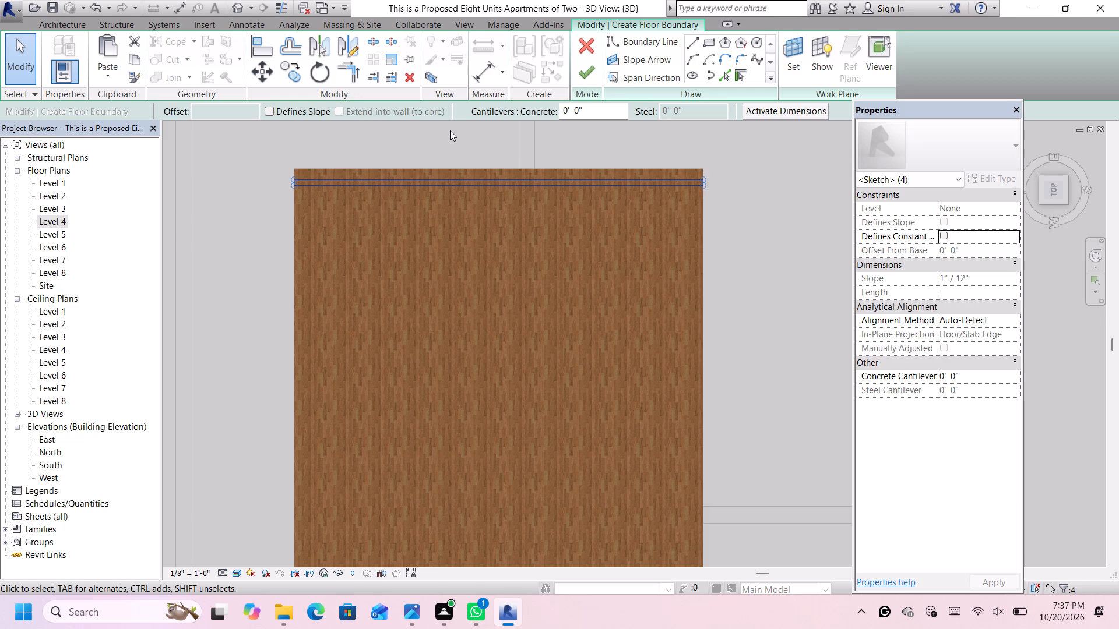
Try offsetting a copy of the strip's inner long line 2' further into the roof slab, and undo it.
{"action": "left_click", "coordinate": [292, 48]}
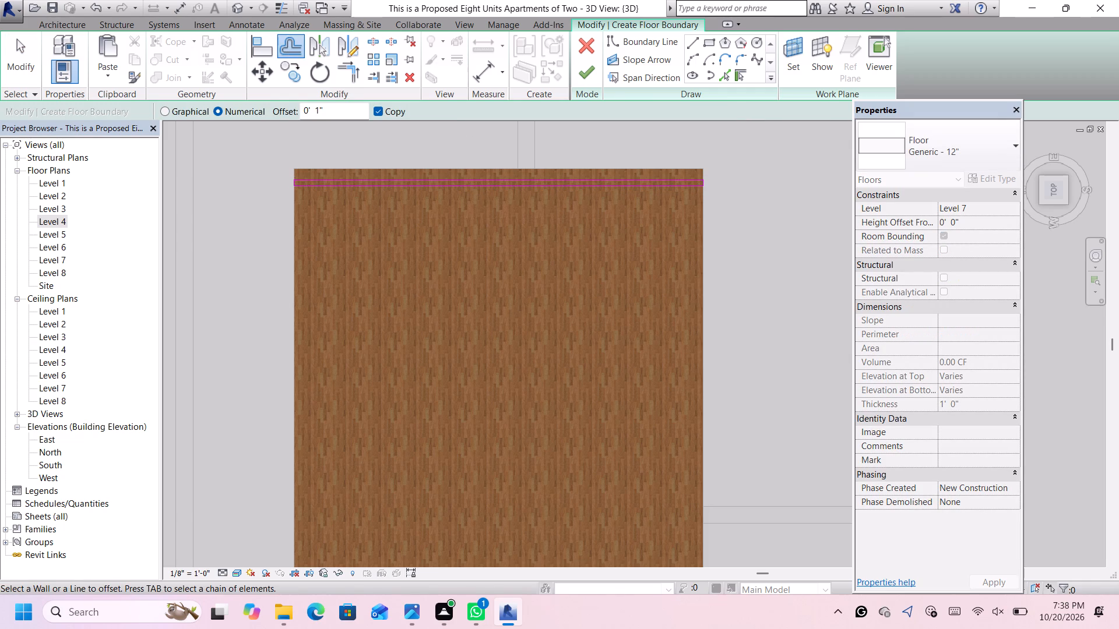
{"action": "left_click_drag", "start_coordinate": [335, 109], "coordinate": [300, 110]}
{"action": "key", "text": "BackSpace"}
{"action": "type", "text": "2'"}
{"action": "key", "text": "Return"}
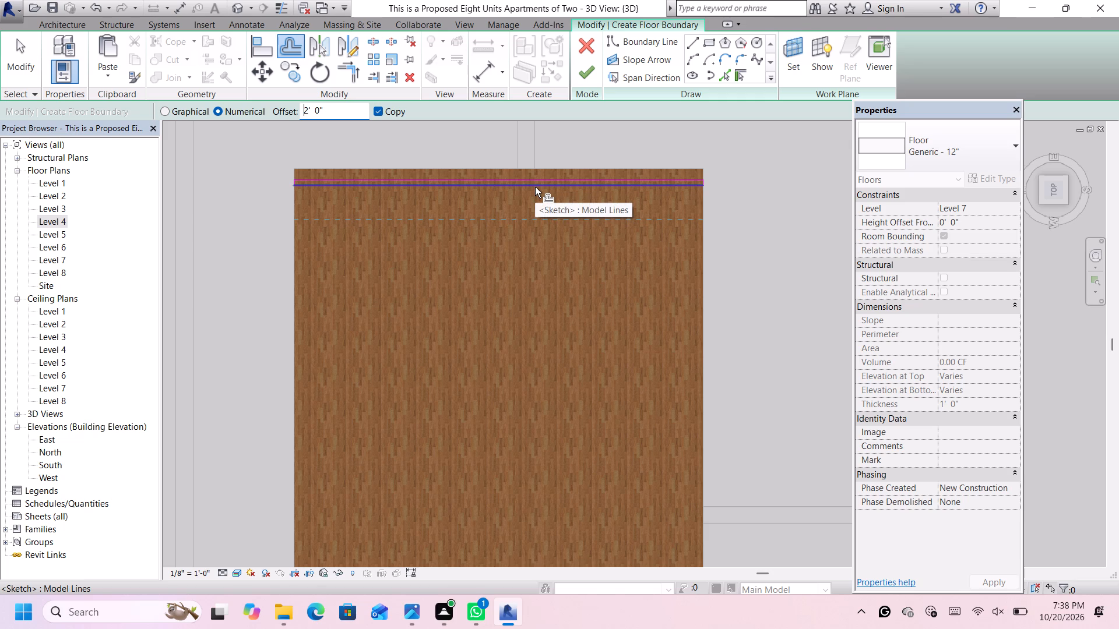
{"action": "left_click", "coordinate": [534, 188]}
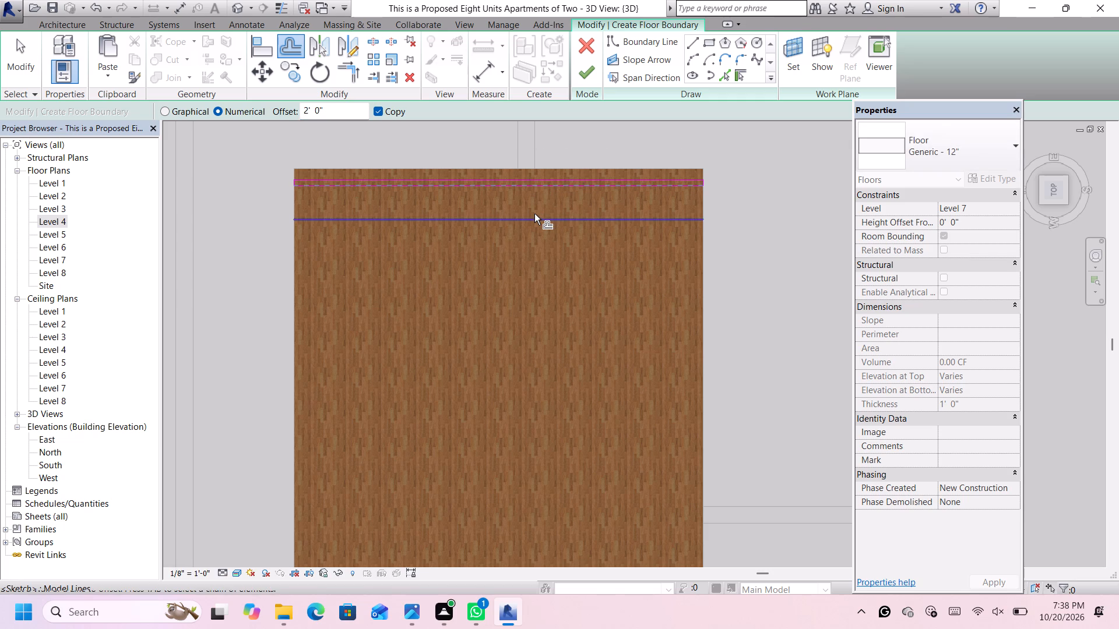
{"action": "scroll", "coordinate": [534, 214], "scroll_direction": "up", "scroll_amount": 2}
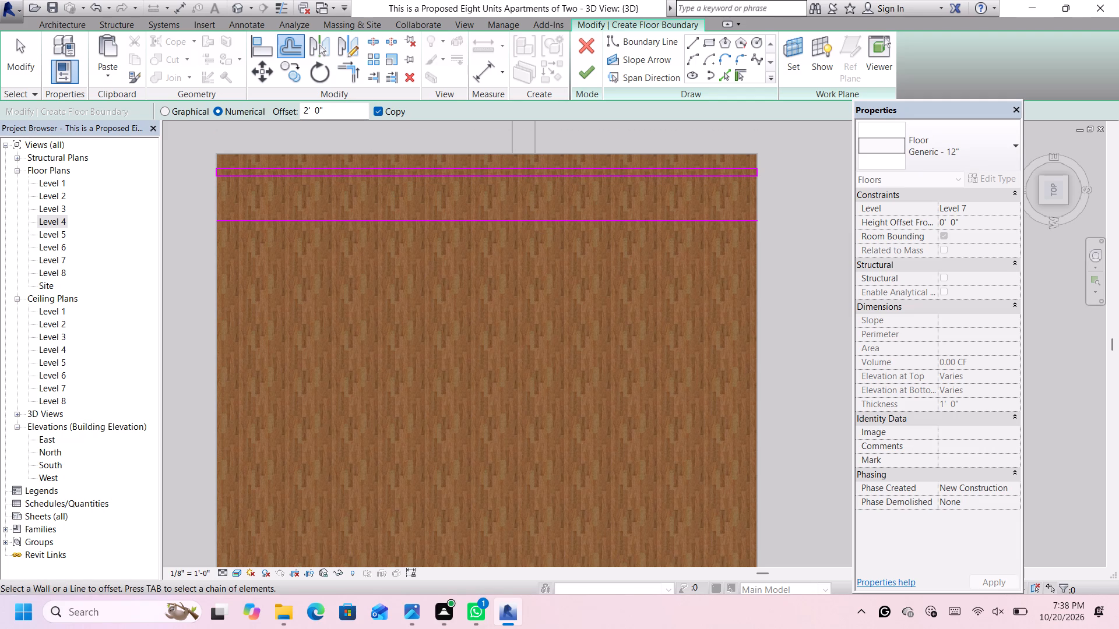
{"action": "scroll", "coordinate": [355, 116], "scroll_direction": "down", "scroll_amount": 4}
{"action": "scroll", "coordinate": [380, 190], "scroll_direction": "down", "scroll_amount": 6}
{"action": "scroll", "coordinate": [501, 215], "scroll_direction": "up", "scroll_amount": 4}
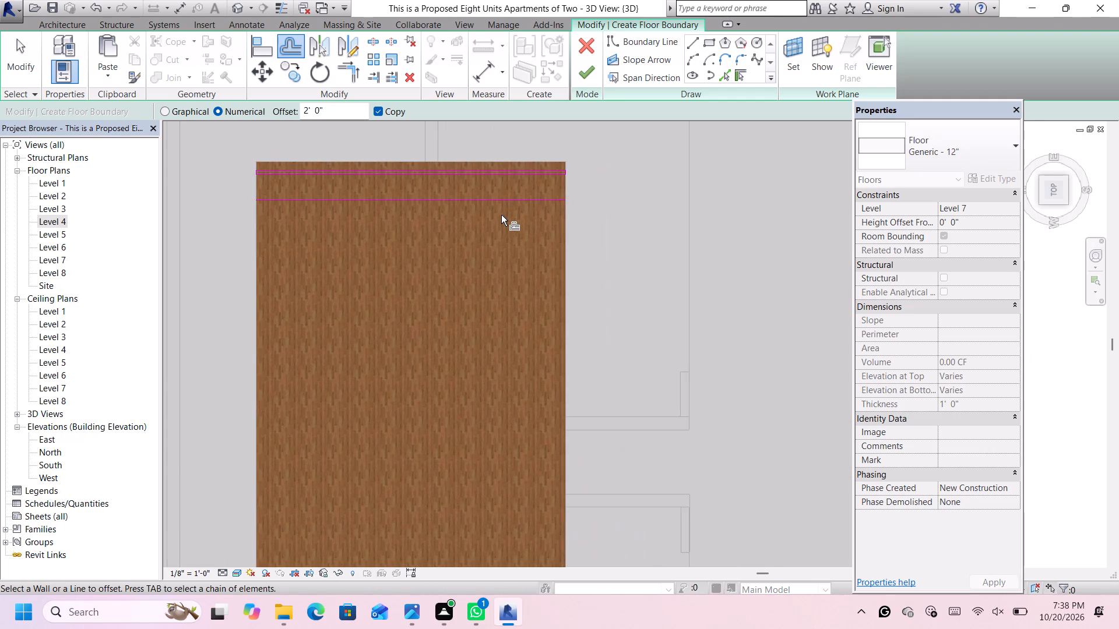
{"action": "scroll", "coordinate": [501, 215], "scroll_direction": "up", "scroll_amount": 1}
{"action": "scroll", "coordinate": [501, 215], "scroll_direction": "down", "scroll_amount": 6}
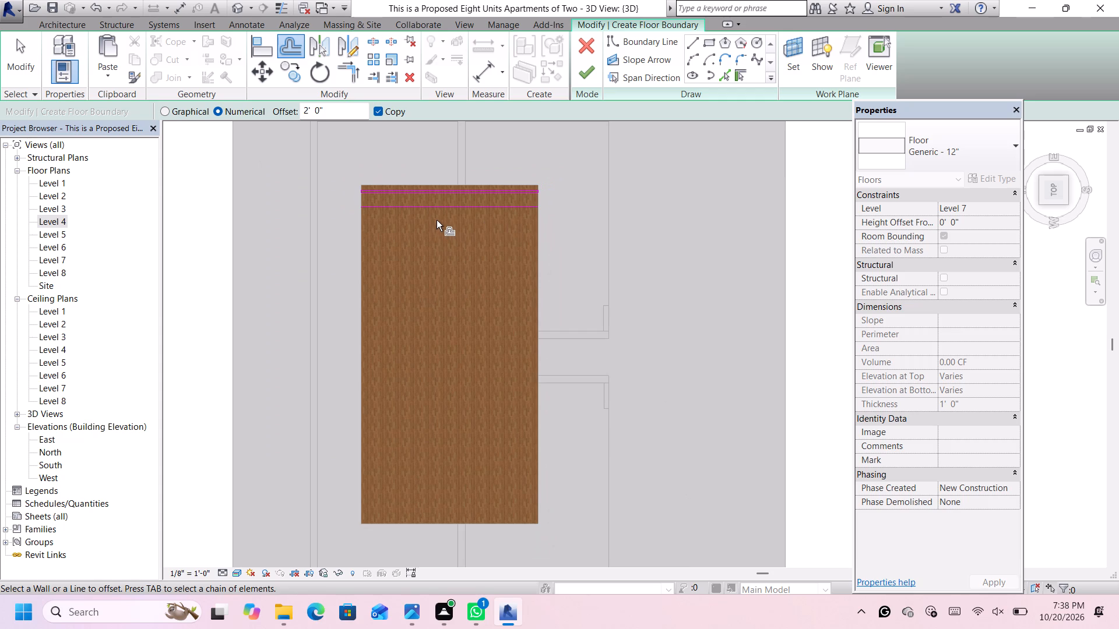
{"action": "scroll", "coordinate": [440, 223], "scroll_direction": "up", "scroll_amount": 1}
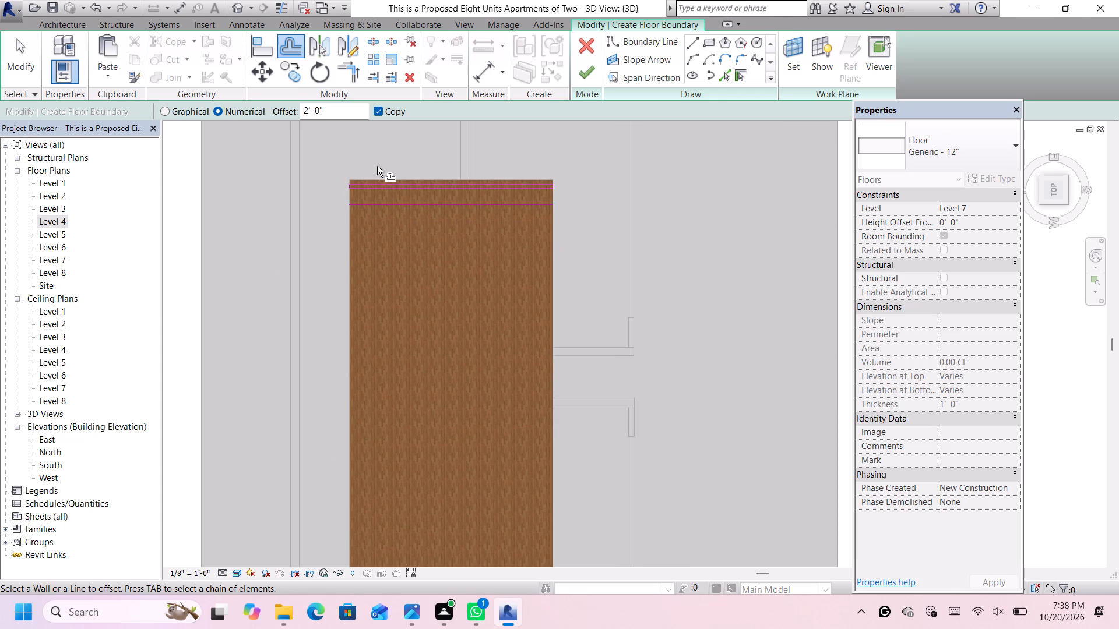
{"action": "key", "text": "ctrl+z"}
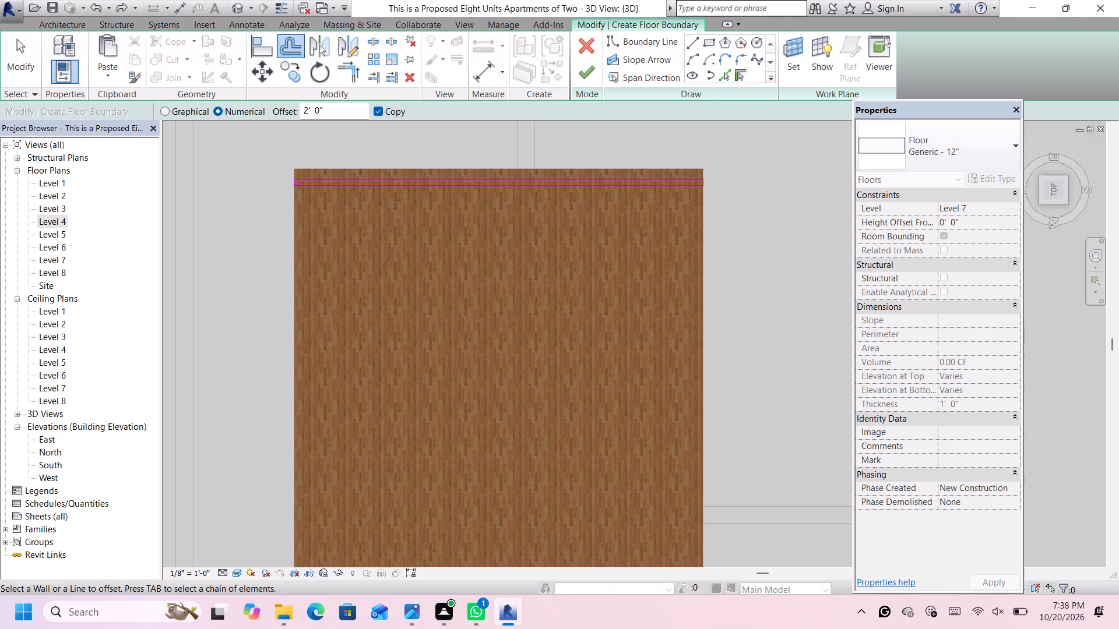
Offset a copy of the strip's inner long line 3' further into the roof slab.
{"action": "left_click_drag", "start_coordinate": [350, 112], "coordinate": [290, 121]}
{"action": "key", "text": "BackSpace"}
{"action": "key", "text": "3"}
{"action": "key", "text": "apostrophe"}
{"action": "key", "text": "Return"}
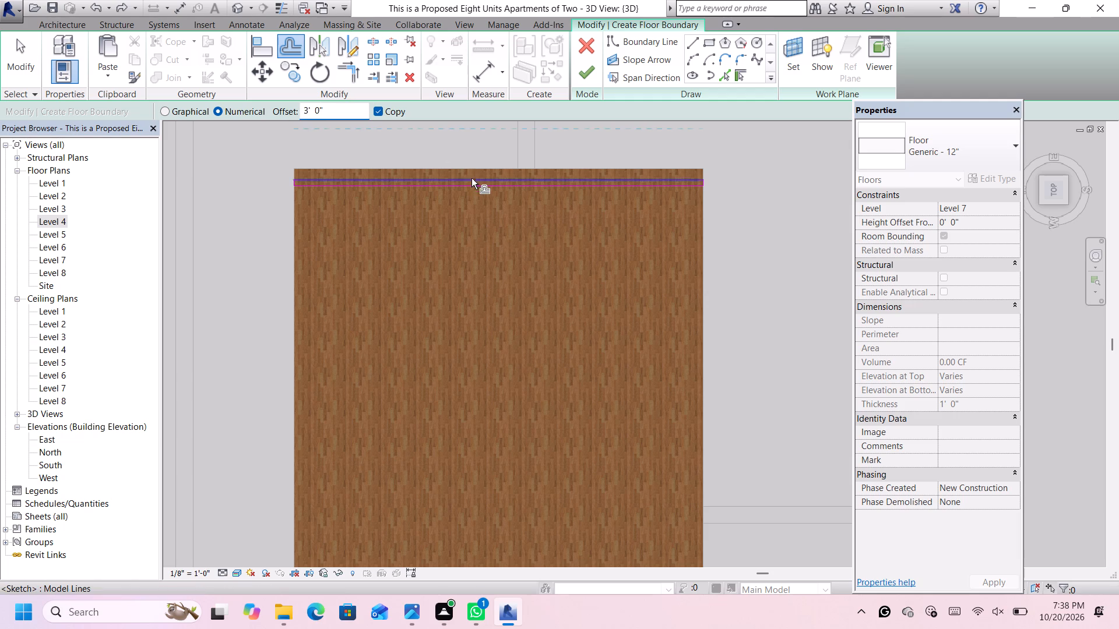
{"action": "left_click", "coordinate": [473, 188]}
Offset a copy of the new line 4" further inward to form the second strip's other long edge.
{"action": "scroll", "coordinate": [481, 222], "scroll_direction": "up", "scroll_amount": 2}
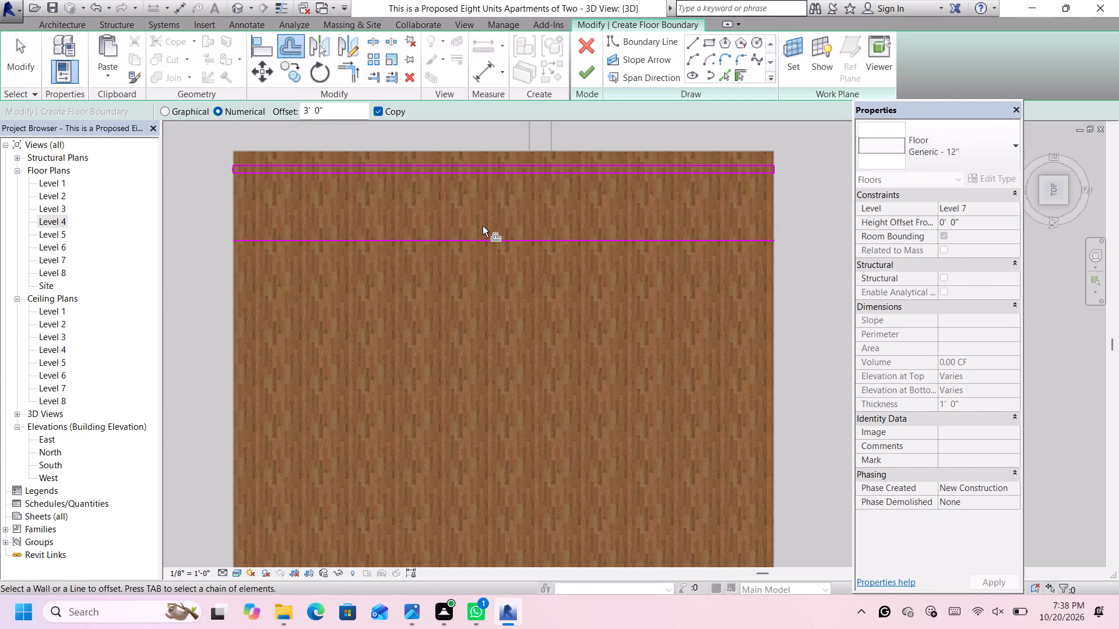
{"action": "scroll", "coordinate": [483, 226], "scroll_direction": "up", "scroll_amount": 1}
{"action": "left_click_drag", "start_coordinate": [335, 107], "coordinate": [305, 106]}
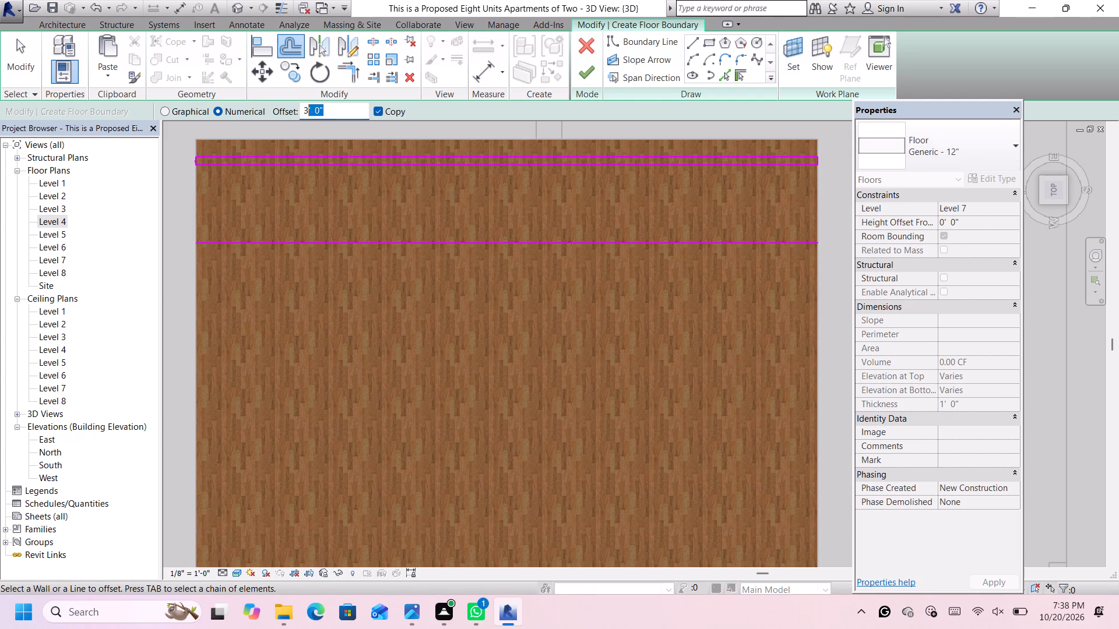
{"action": "left_click_drag", "start_coordinate": [305, 106], "coordinate": [298, 107]}
{"action": "key", "text": "BackSpace"}
{"action": "type", "text": "4\""}
{"action": "key", "text": "Return"}
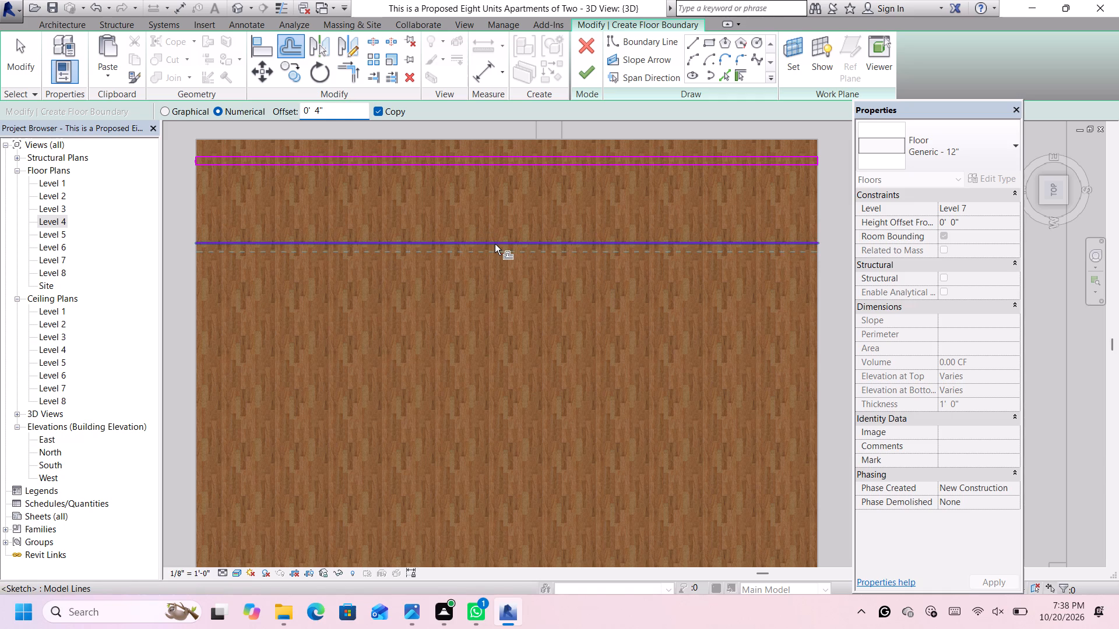
{"action": "left_click", "coordinate": [494, 244]}
Offset a copy of the second strip's inner line 3' further into the roof slab to start a third strip.
{"action": "scroll", "coordinate": [505, 257], "scroll_direction": "down", "scroll_amount": 3}
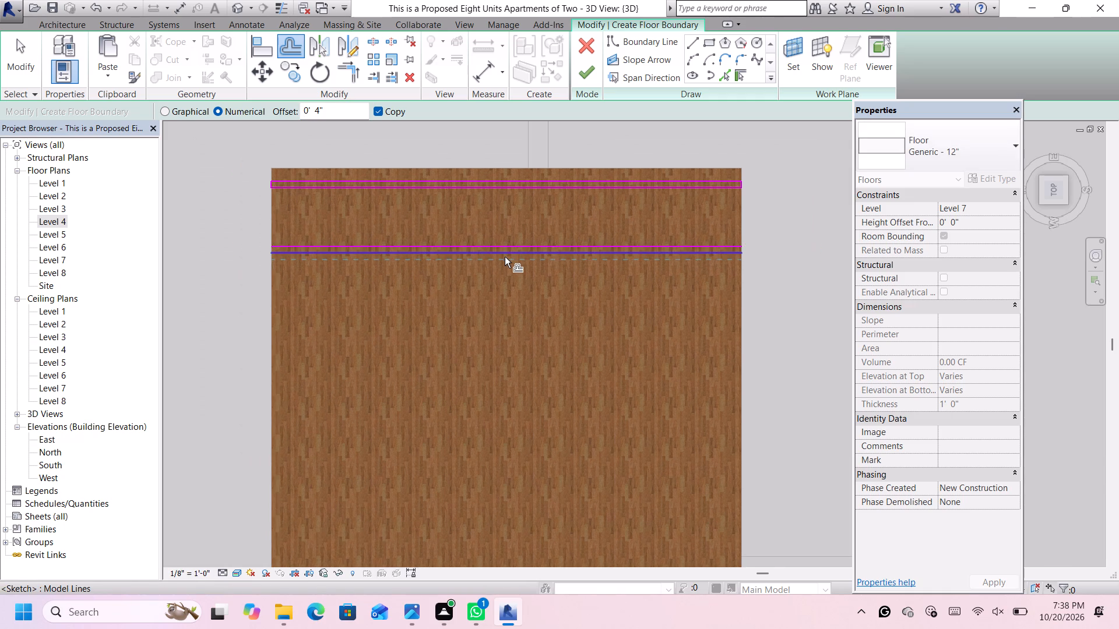
{"action": "left_click_drag", "start_coordinate": [332, 112], "coordinate": [303, 108]}
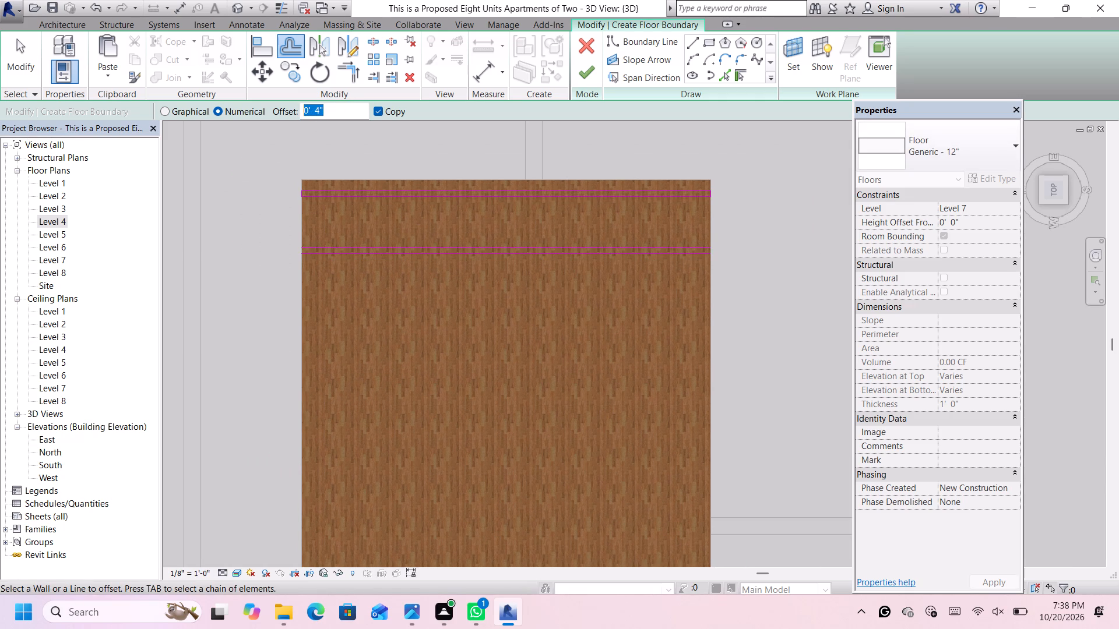
{"action": "key", "text": "BackSpace"}
{"action": "type", "text": "3'"}
{"action": "key", "text": "Return"}
{"action": "left_click", "coordinate": [532, 256]}
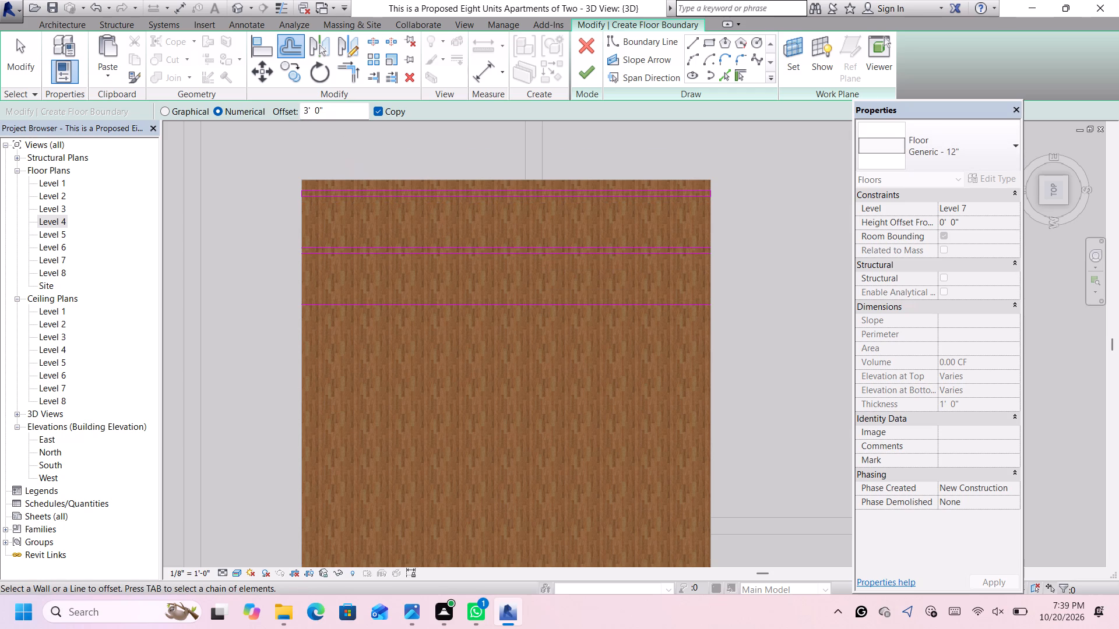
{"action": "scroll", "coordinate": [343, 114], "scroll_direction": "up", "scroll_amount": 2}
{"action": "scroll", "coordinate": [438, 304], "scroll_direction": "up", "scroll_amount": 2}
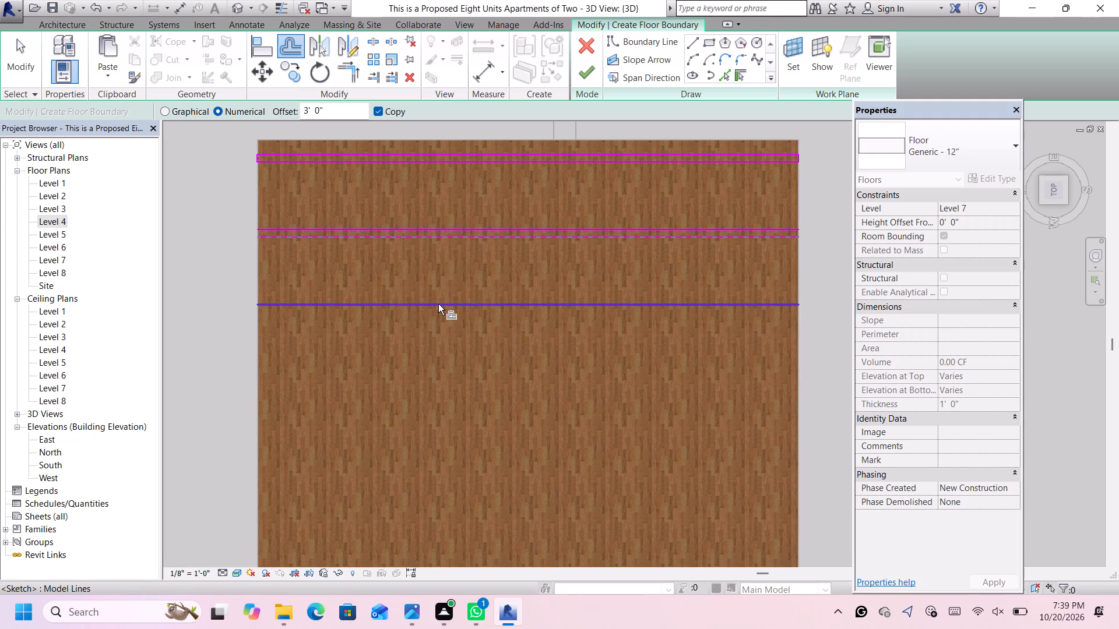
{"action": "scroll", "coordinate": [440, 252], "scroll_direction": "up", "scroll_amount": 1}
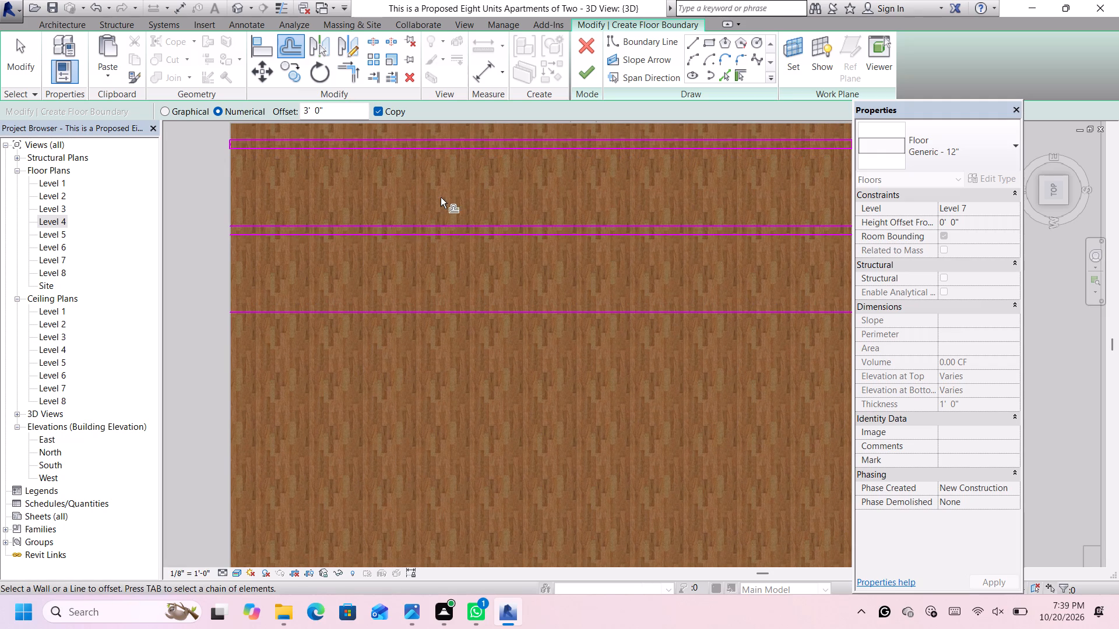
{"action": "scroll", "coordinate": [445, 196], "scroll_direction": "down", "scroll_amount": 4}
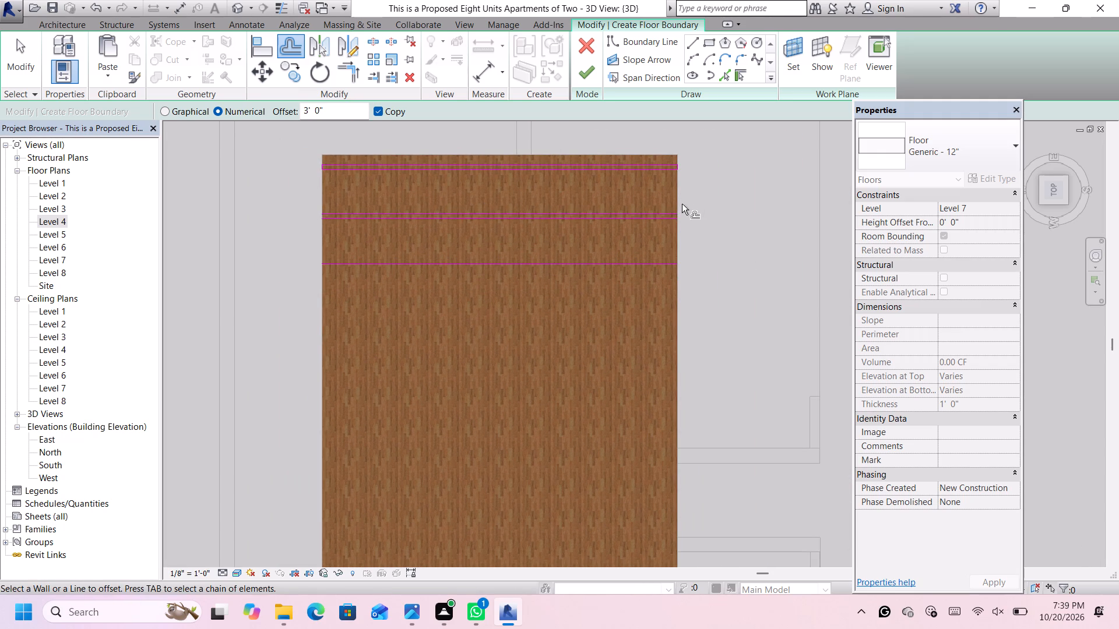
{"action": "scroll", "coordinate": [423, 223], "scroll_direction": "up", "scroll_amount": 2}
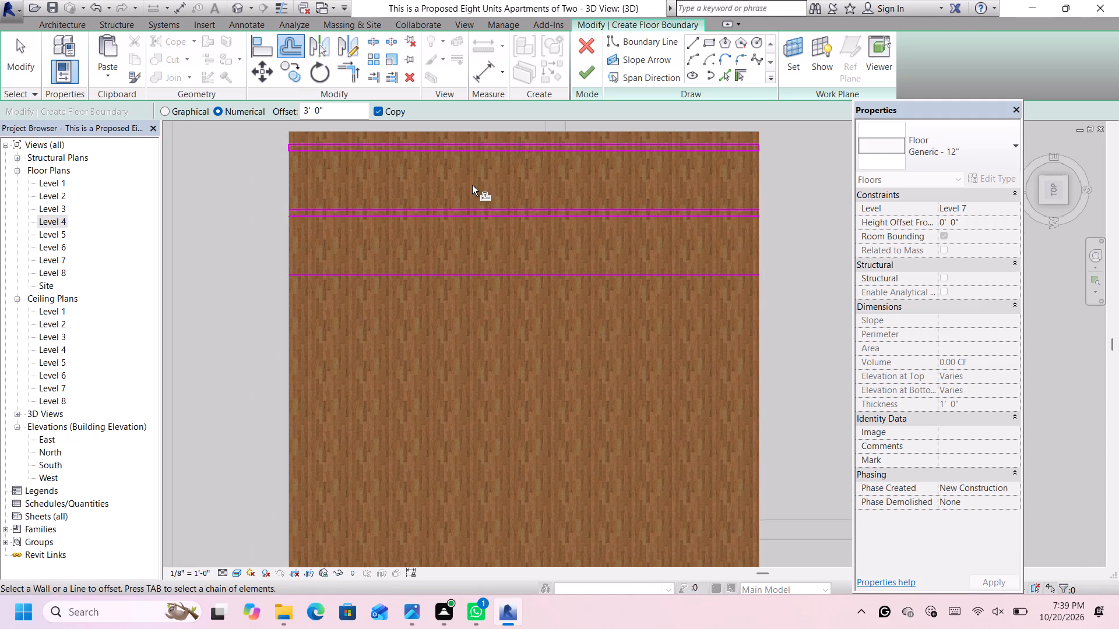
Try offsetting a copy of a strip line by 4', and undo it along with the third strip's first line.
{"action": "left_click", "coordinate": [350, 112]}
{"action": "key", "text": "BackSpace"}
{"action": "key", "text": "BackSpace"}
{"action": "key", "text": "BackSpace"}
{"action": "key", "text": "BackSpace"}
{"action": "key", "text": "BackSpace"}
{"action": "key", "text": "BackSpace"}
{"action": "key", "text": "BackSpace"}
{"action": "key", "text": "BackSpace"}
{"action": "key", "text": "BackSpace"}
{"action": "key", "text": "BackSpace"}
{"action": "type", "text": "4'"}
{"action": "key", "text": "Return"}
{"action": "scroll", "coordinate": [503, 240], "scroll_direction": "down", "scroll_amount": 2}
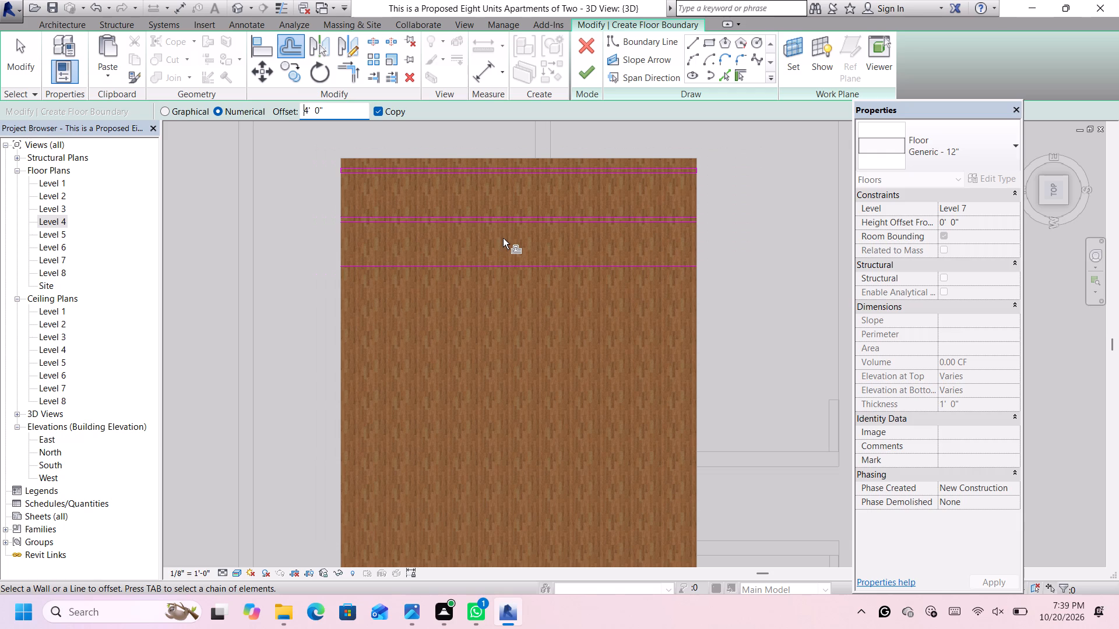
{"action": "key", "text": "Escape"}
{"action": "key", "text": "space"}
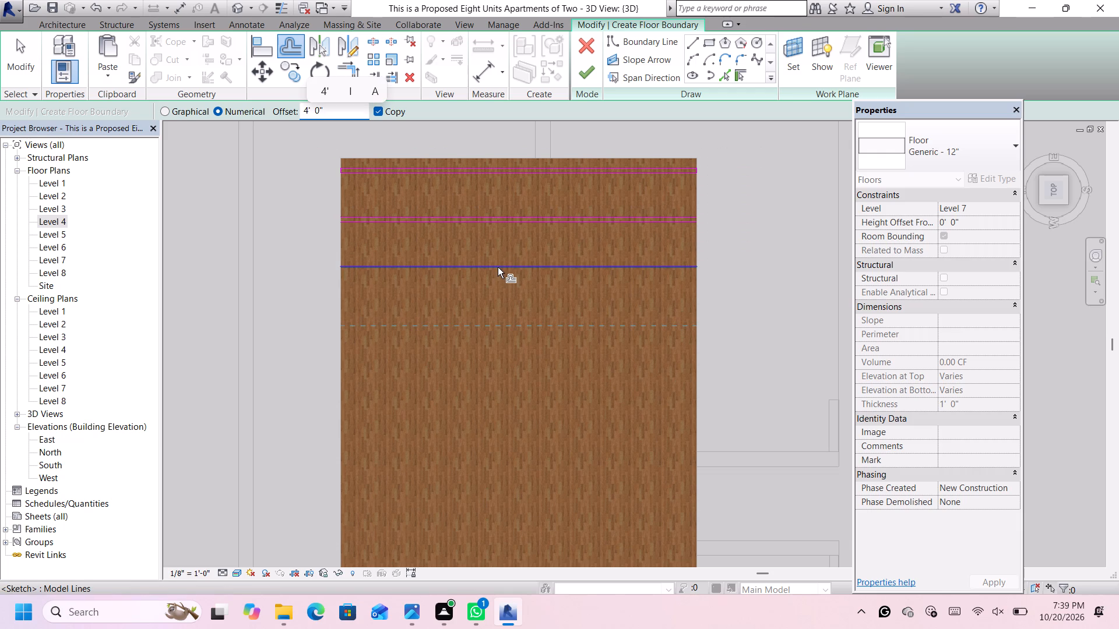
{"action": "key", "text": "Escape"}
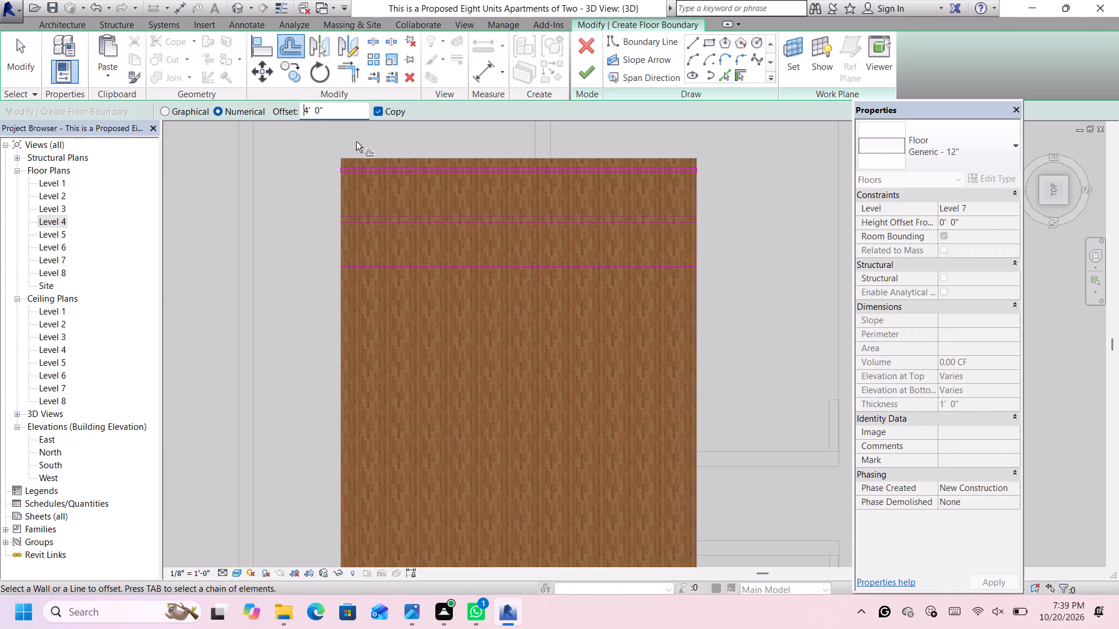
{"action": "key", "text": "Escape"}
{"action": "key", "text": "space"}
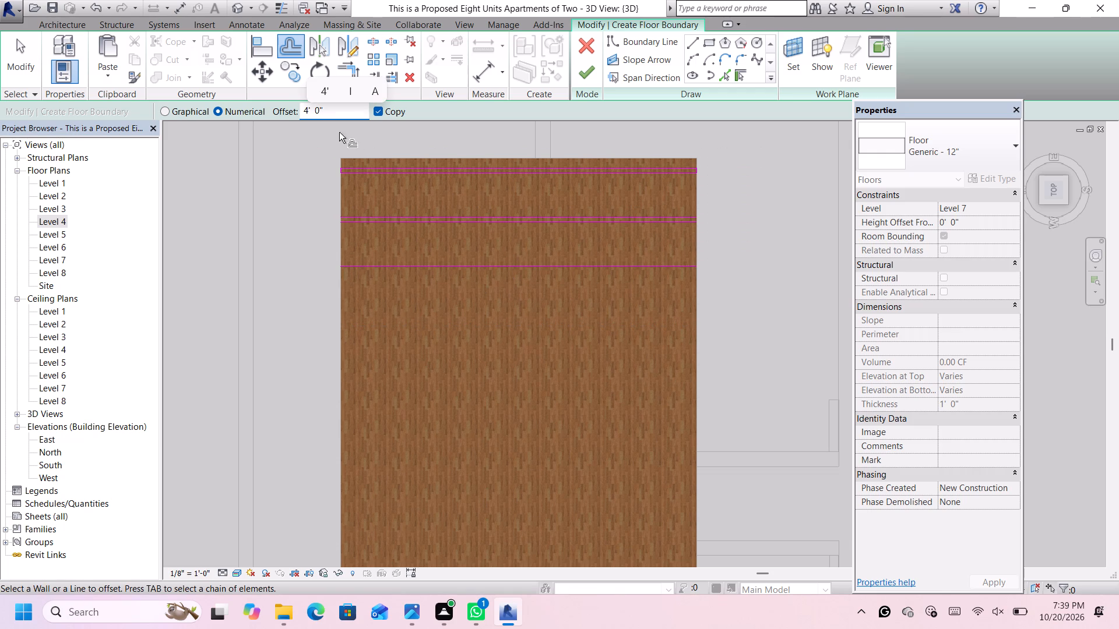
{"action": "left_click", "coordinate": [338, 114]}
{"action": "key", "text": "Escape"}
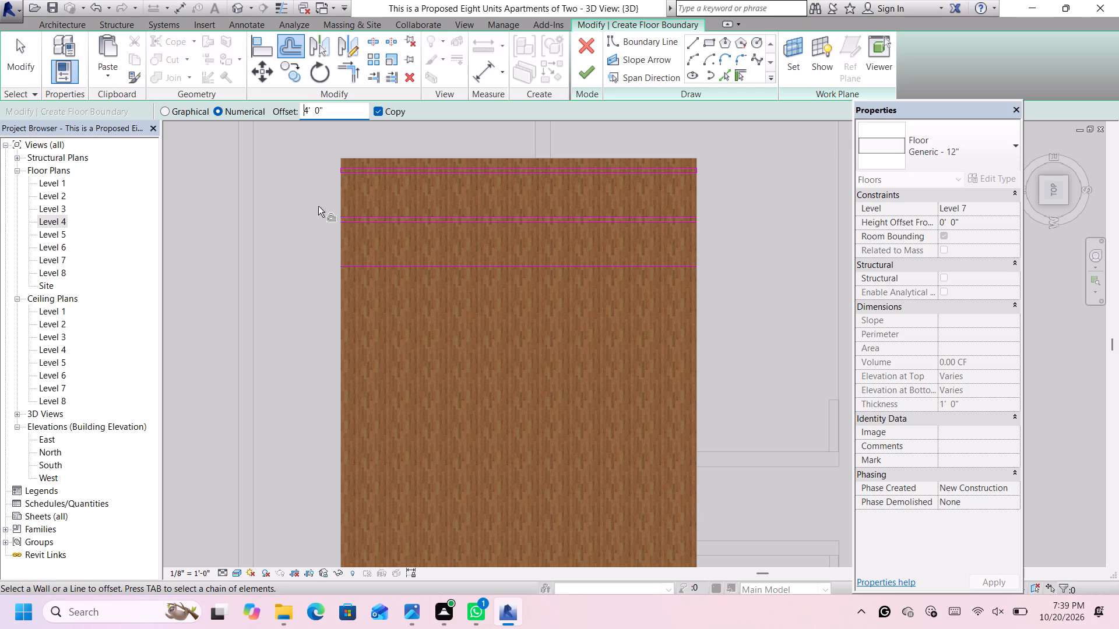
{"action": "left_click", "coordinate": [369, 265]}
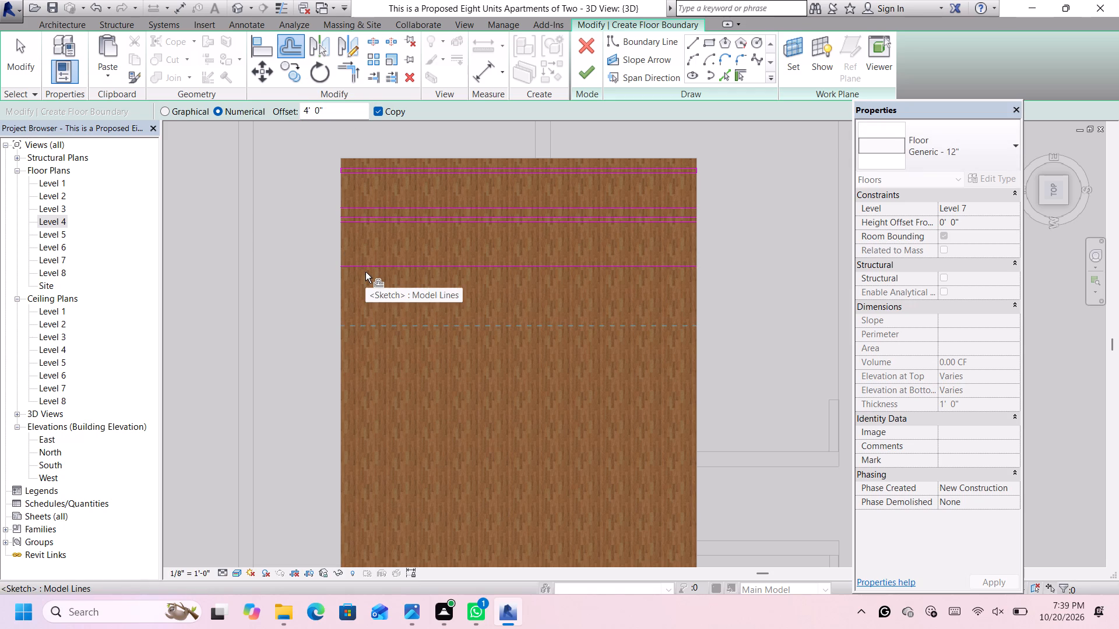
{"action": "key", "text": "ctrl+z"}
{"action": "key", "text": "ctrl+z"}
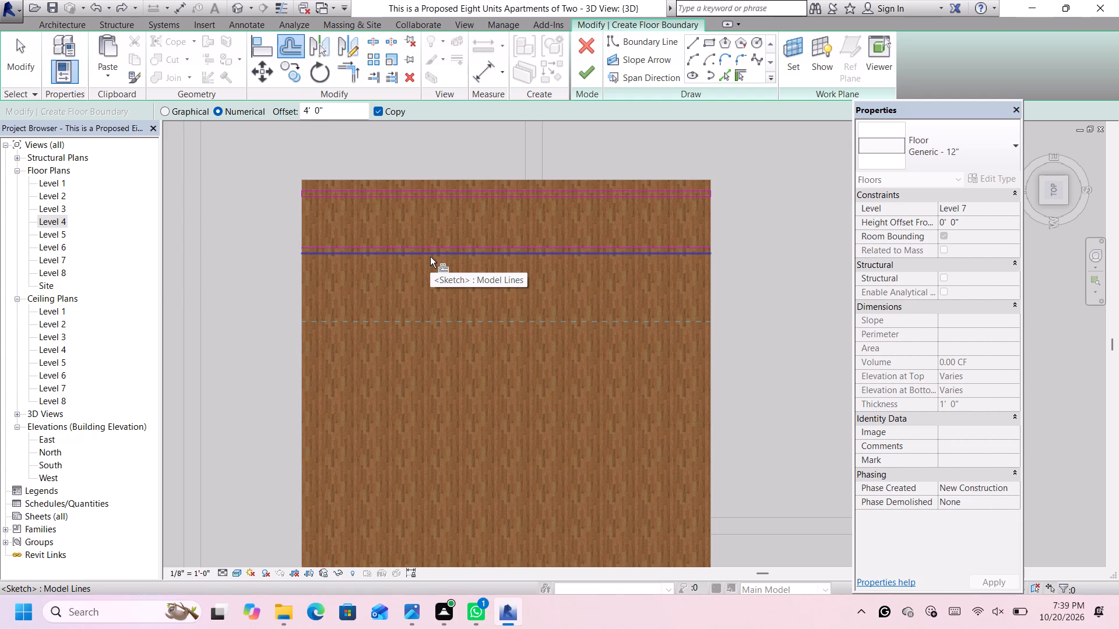
Offset a copy of the second strip's inner line 3' further into the roof slab to start the third strip.
{"action": "left_click", "coordinate": [342, 116]}
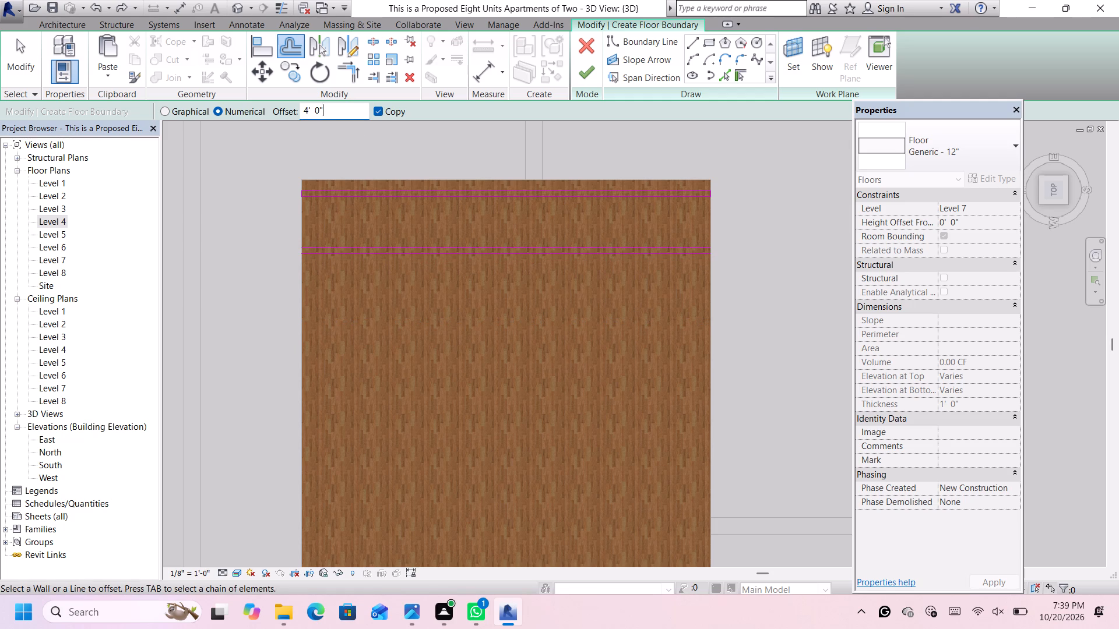
{"action": "key", "text": "BackSpace"}
{"action": "key", "text": "BackSpace"}
{"action": "key", "text": "BackSpace"}
{"action": "key", "text": "BackSpace"}
{"action": "key", "text": "BackSpace"}
{"action": "key", "text": "BackSpace"}
{"action": "key", "text": "BackSpace"}
{"action": "key", "text": "BackSpace"}
{"action": "key", "text": "BackSpace"}
{"action": "key", "text": "BackSpace"}
{"action": "key", "text": "BackSpace"}
{"action": "key", "text": "BackSpace"}
{"action": "key", "text": "BackSpace"}
{"action": "key", "text": "BackSpace"}
{"action": "key", "text": "BackSpace"}
{"action": "type", "text": "3'"}
{"action": "key", "text": "Return"}
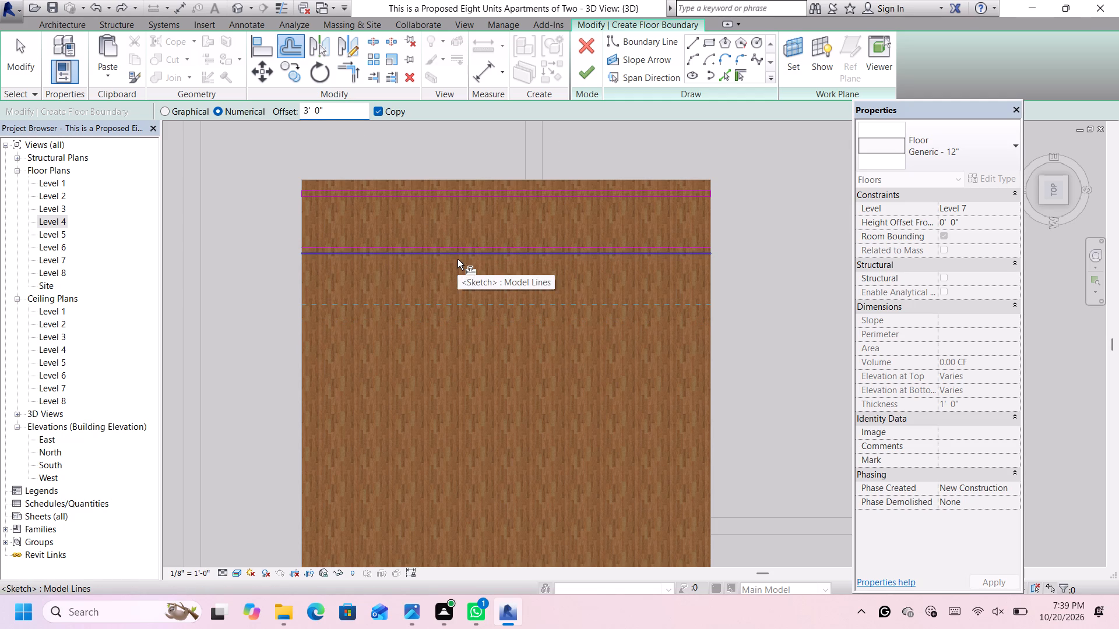
{"action": "left_click", "coordinate": [458, 259]}
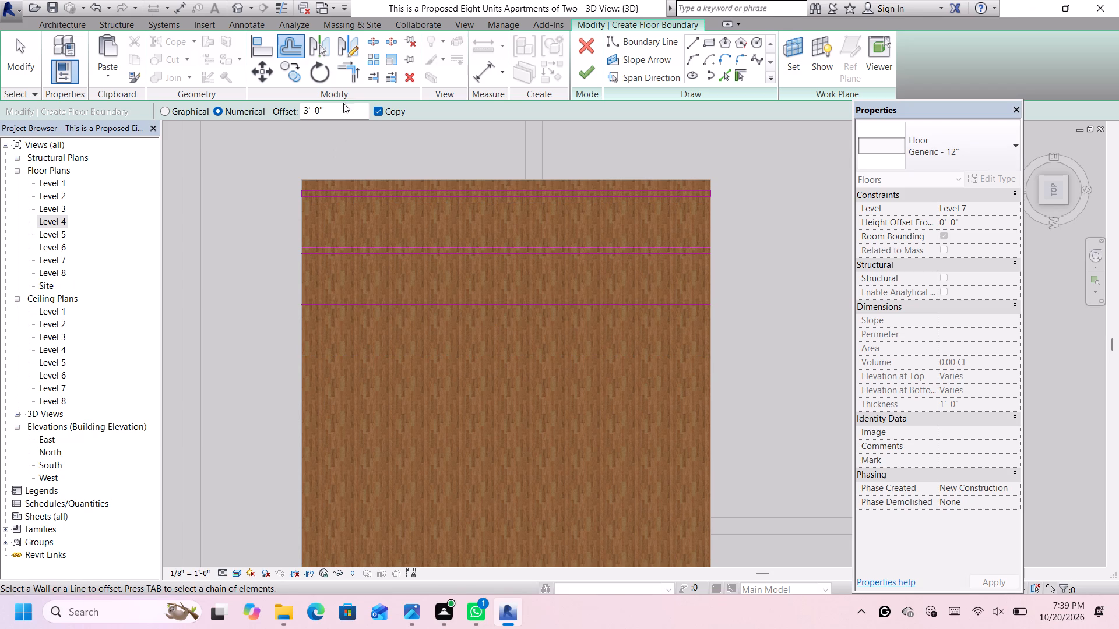
Offset a copy of the third strip's first line 4" further inward to form its other long edge.
{"action": "left_click", "coordinate": [341, 108]}
{"action": "key", "text": "BackSpace"}
{"action": "key", "text": "BackSpace"}
{"action": "key", "text": "BackSpace"}
{"action": "key", "text": "BackSpace"}
{"action": "key", "text": "BackSpace"}
{"action": "key", "text": "BackSpace"}
{"action": "key", "text": "BackSpace"}
{"action": "key", "text": "BackSpace"}
{"action": "key", "text": "BackSpace"}
{"action": "key", "text": "BackSpace"}
{"action": "key", "text": "BackSpace"}
{"action": "key", "text": "BackSpace"}
{"action": "key", "text": "BackSpace"}
{"action": "key", "text": "BackSpace"}
{"action": "type", "text": "4\""}
{"action": "key", "text": "Return"}
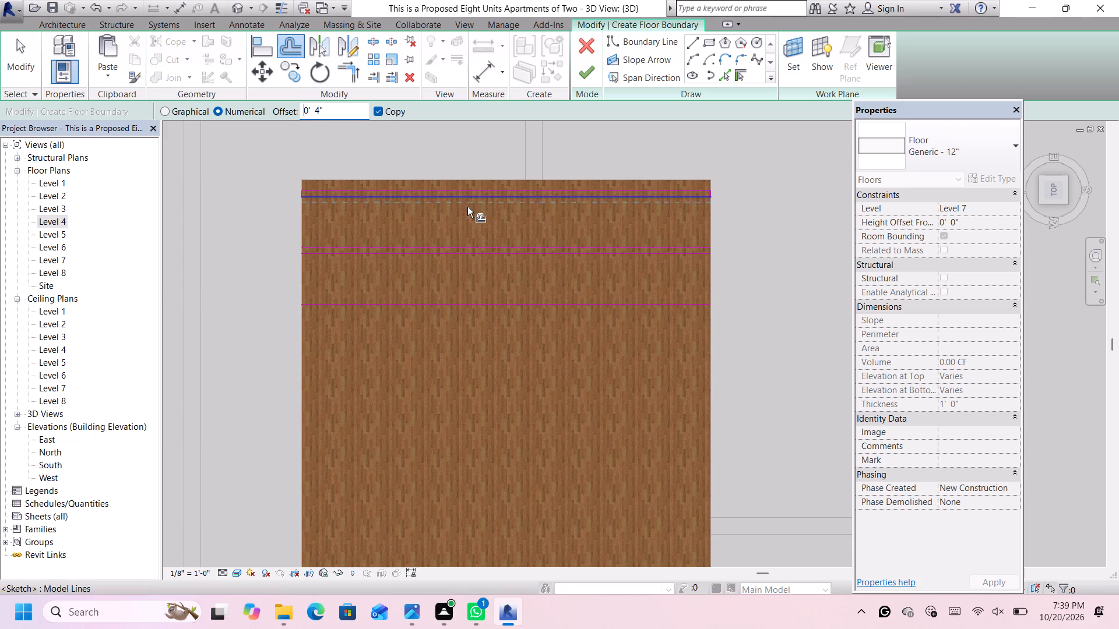
{"action": "left_click", "coordinate": [499, 309]}
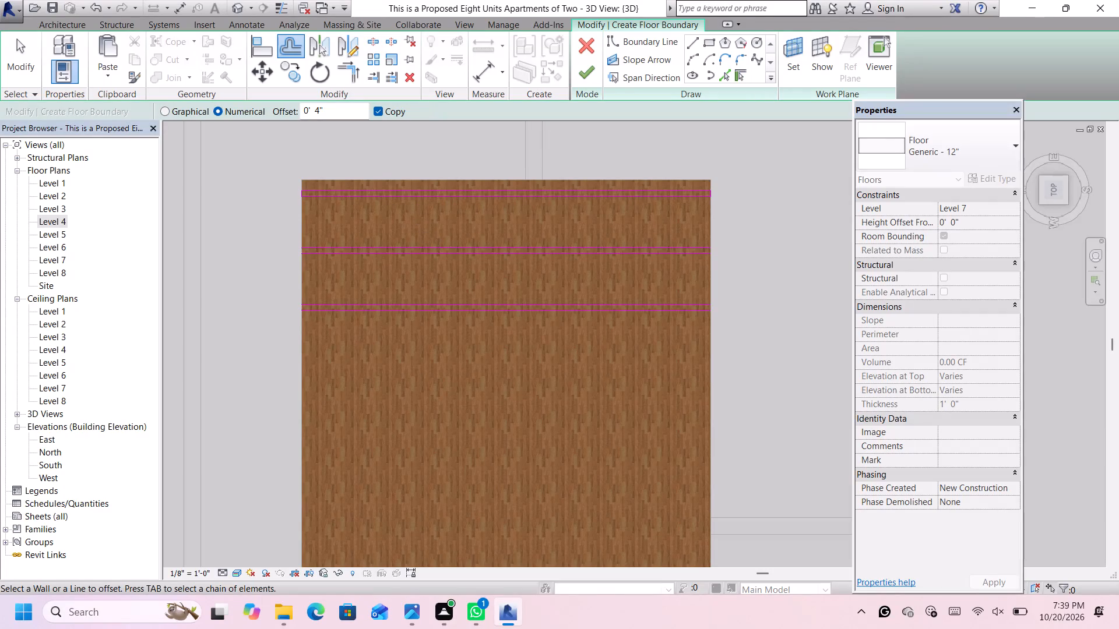
Offset a copy of the third strip's inner line 3' further into the roof slab to start a fourth strip.
{"action": "left_click", "coordinate": [339, 112]}
{"action": "key", "text": "BackSpace"}
{"action": "key", "text": "BackSpace"}
{"action": "key", "text": "BackSpace"}
{"action": "key", "text": "BackSpace"}
{"action": "key", "text": "BackSpace"}
{"action": "key", "text": "BackSpace"}
{"action": "key", "text": "BackSpace"}
{"action": "key", "text": "BackSpace"}
{"action": "key", "text": "BackSpace"}
{"action": "key", "text": "BackSpace"}
{"action": "key", "text": "BackSpace"}
{"action": "key", "text": "BackSpace"}
{"action": "key", "text": "BackSpace"}
{"action": "type", "text": "3'"}
{"action": "key", "text": "Return"}
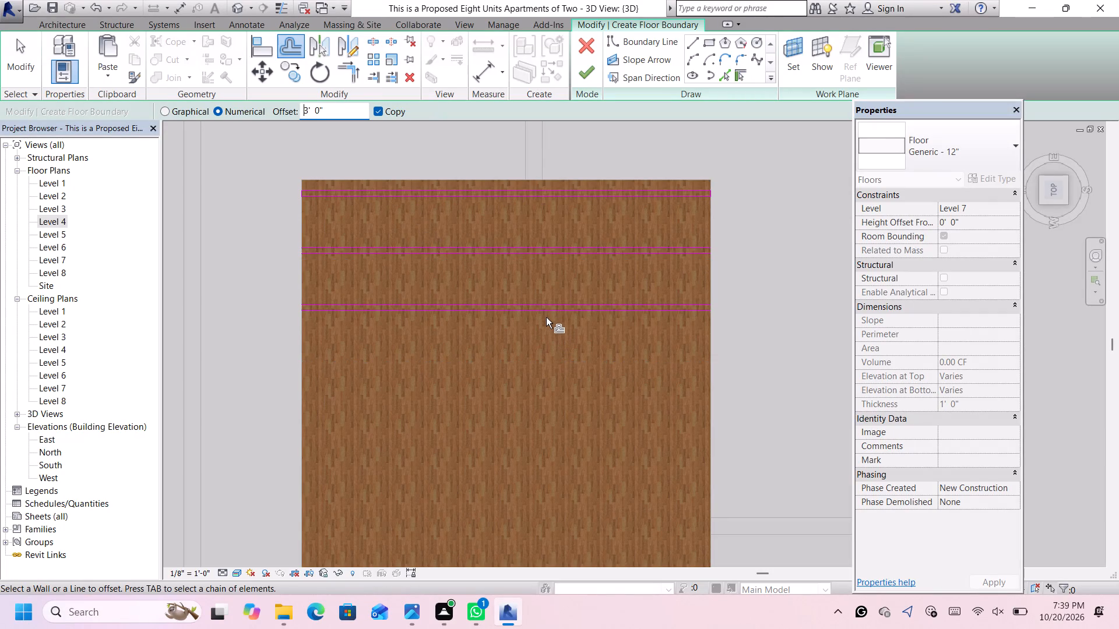
{"action": "left_click", "coordinate": [547, 314]}
Offset a copy of the fourth strip's first line 4" further inward to form its other long edge.
{"action": "scroll", "coordinate": [484, 300], "scroll_direction": "down", "scroll_amount": 3}
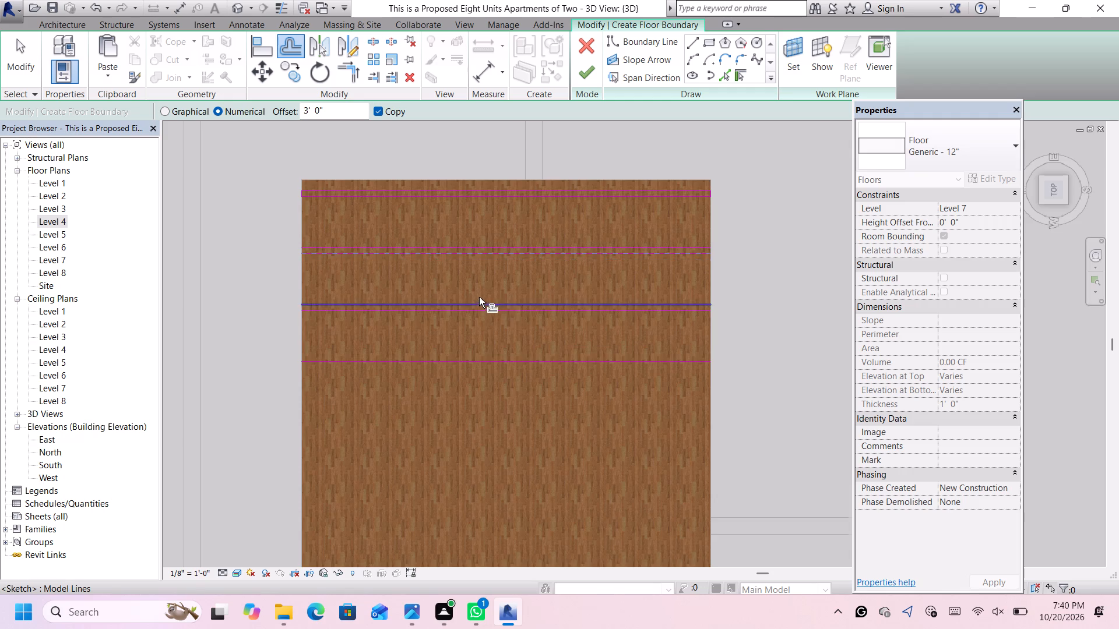
{"action": "scroll", "coordinate": [479, 297], "scroll_direction": "down", "scroll_amount": 2}
{"action": "scroll", "coordinate": [455, 347], "scroll_direction": "up", "scroll_amount": 5}
{"action": "scroll", "coordinate": [467, 365], "scroll_direction": "down", "scroll_amount": 5}
{"action": "scroll", "coordinate": [519, 443], "scroll_direction": "down", "scroll_amount": 1}
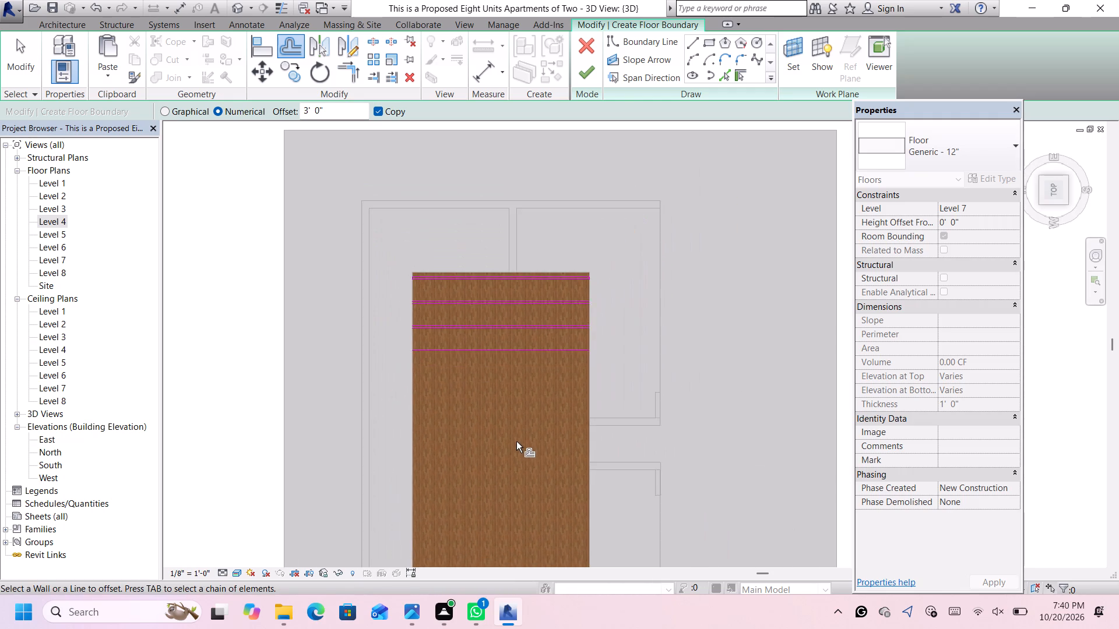
{"action": "scroll", "coordinate": [514, 440], "scroll_direction": "up", "scroll_amount": 7}
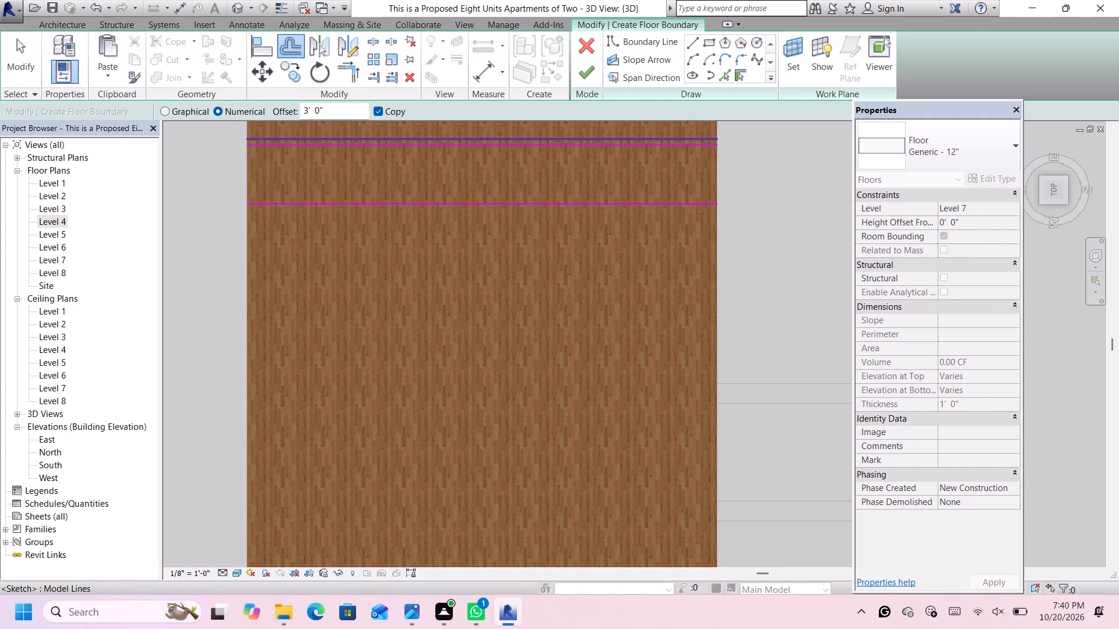
{"action": "left_click", "coordinate": [336, 115]}
{"action": "key", "text": "BackSpace"}
{"action": "key", "text": "BackSpace"}
{"action": "key", "text": "BackSpace"}
{"action": "key", "text": "BackSpace"}
{"action": "key", "text": "BackSpace"}
{"action": "key", "text": "BackSpace"}
{"action": "key", "text": "BackSpace"}
{"action": "key", "text": "BackSpace"}
{"action": "key", "text": "BackSpace"}
{"action": "key", "text": "BackSpace"}
{"action": "key", "text": "BackSpace"}
{"action": "key", "text": "BackSpace"}
{"action": "key", "text": "BackSpace"}
{"action": "key", "text": "BackSpace"}
{"action": "key", "text": "BackSpace"}
{"action": "key", "text": "BackSpace"}
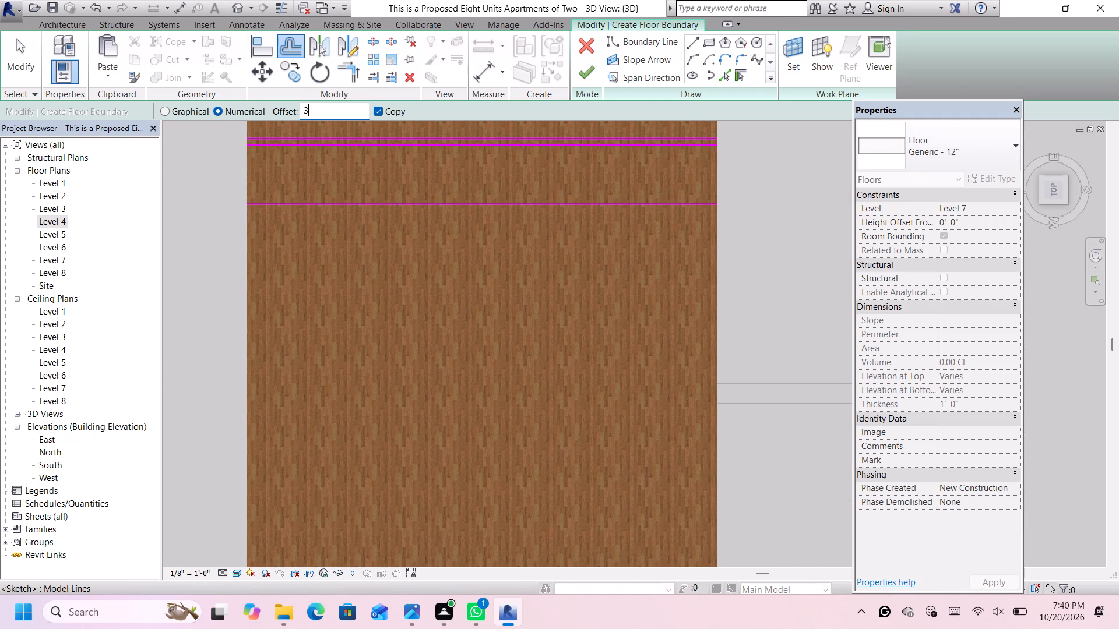
{"action": "key", "text": "4"}
{"action": "key", "text": "shift+quotedbl"}
{"action": "key", "text": "Return"}
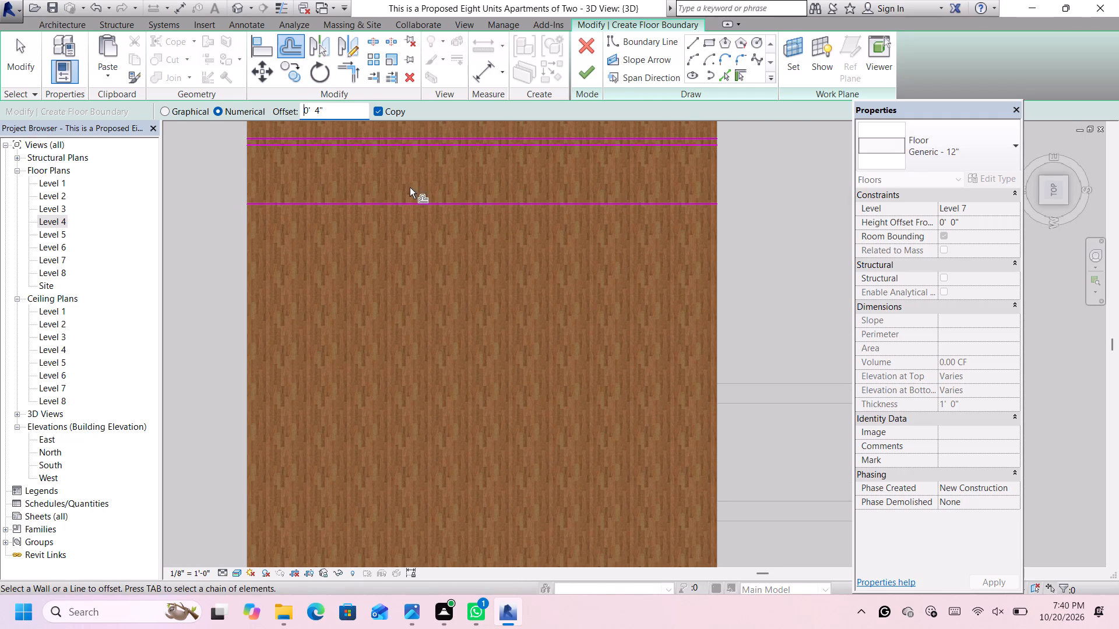
{"action": "left_click", "coordinate": [420, 209]}
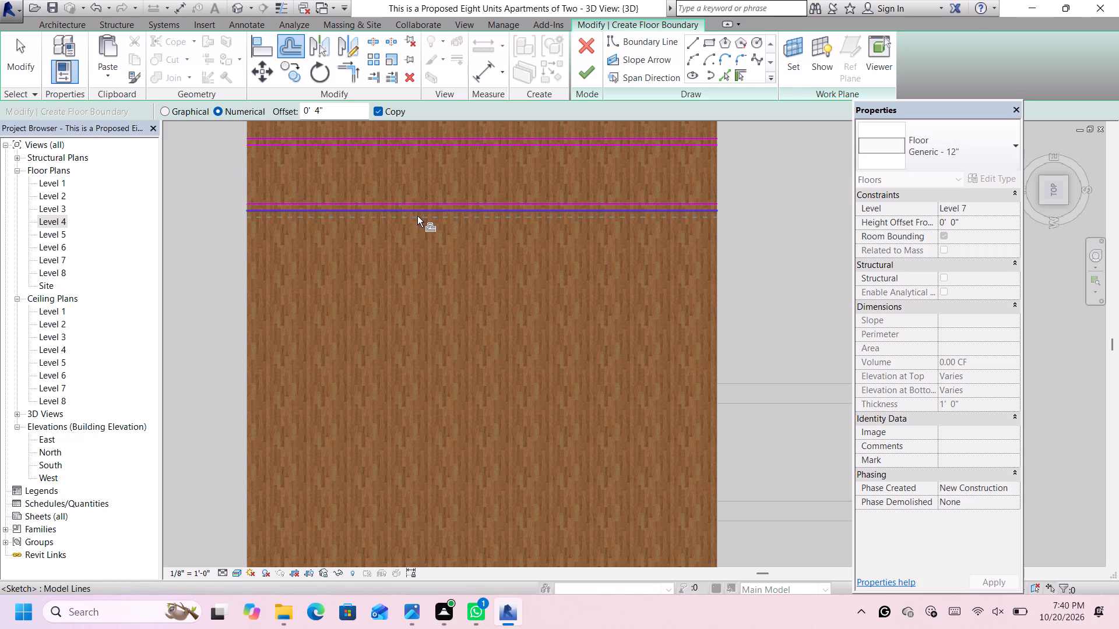
Offset a copy of the fourth strip's inner line 3' further into the roof slab to start a fifth strip.
{"action": "scroll", "coordinate": [417, 216], "scroll_direction": "down", "scroll_amount": 5}
{"action": "scroll", "coordinate": [285, 188], "scroll_direction": "down", "scroll_amount": 3}
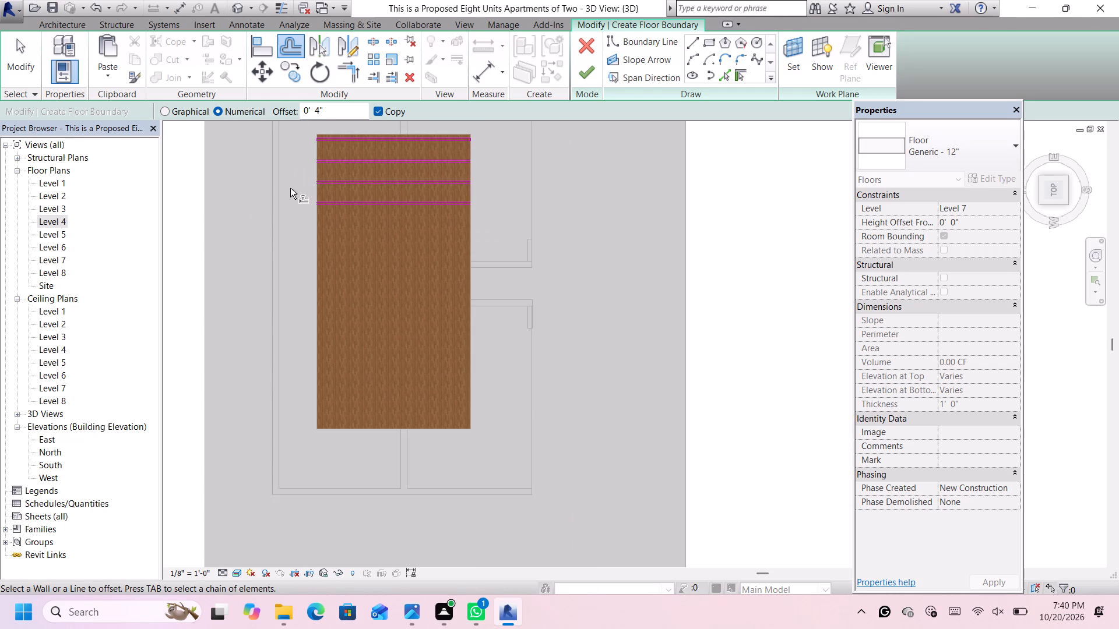
{"action": "left_click_drag", "start_coordinate": [328, 111], "coordinate": [295, 105]}
{"action": "key", "text": "BackSpace"}
{"action": "key", "text": "4"}
{"action": "key", "text": "BackSpace"}
{"action": "type", "text": "3'"}
{"action": "key", "text": "Return"}
{"action": "scroll", "coordinate": [397, 225], "scroll_direction": "up", "scroll_amount": 4}
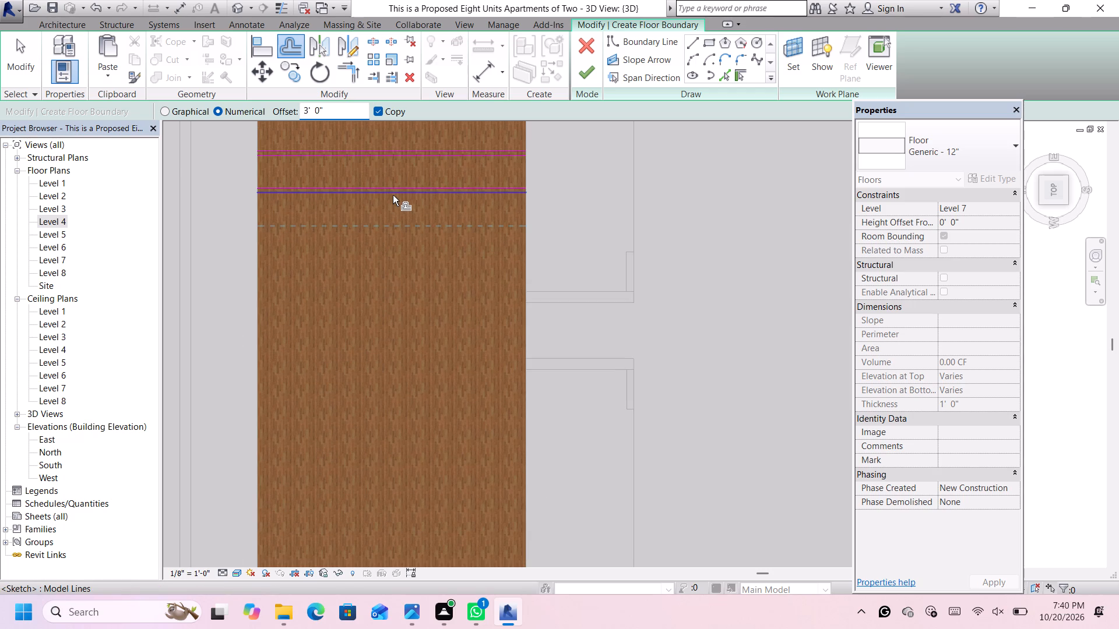
{"action": "left_click", "coordinate": [392, 196]}
Offset a copy of the fifth strip's first line 4" further inward to form its other long edge.
{"action": "scroll", "coordinate": [391, 214], "scroll_direction": "down", "scroll_amount": 3}
{"action": "scroll", "coordinate": [389, 222], "scroll_direction": "up", "scroll_amount": 2}
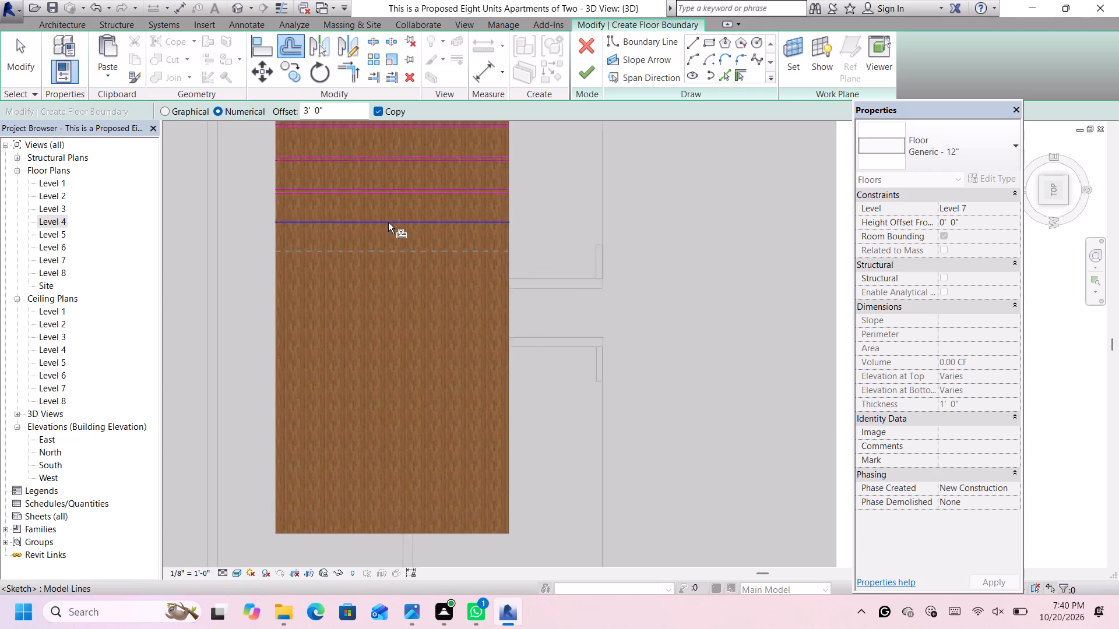
{"action": "scroll", "coordinate": [388, 222], "scroll_direction": "up", "scroll_amount": 3}
{"action": "left_click_drag", "start_coordinate": [329, 116], "coordinate": [307, 111]}
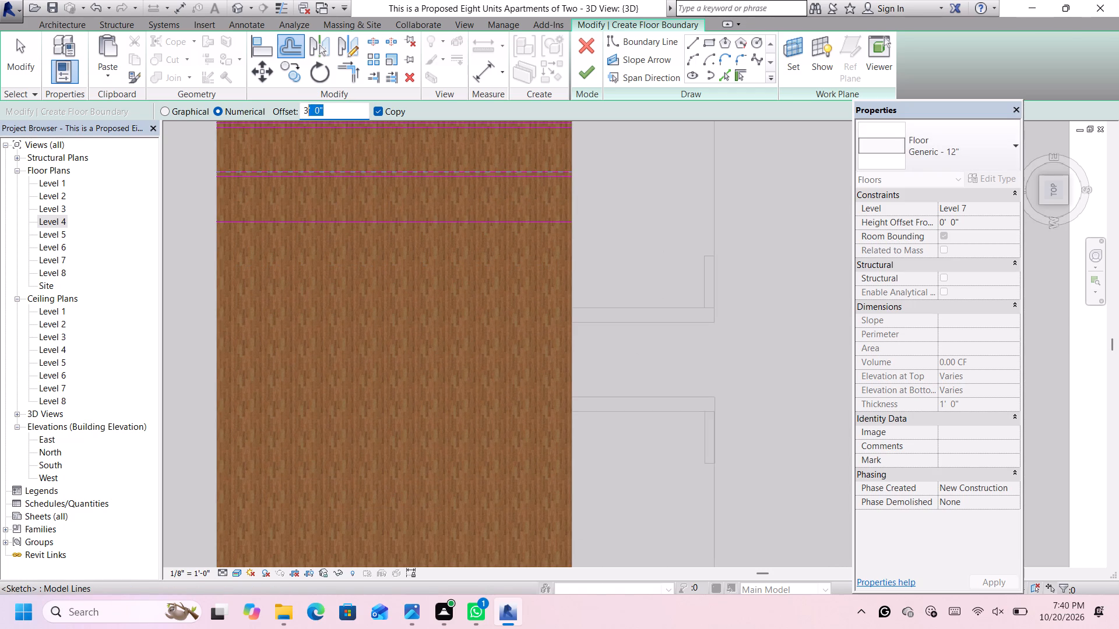
{"action": "left_click_drag", "start_coordinate": [307, 111], "coordinate": [298, 111]}
{"action": "key", "text": "BackSpace"}
{"action": "type", "text": "4\""}
{"action": "key", "text": "Return"}
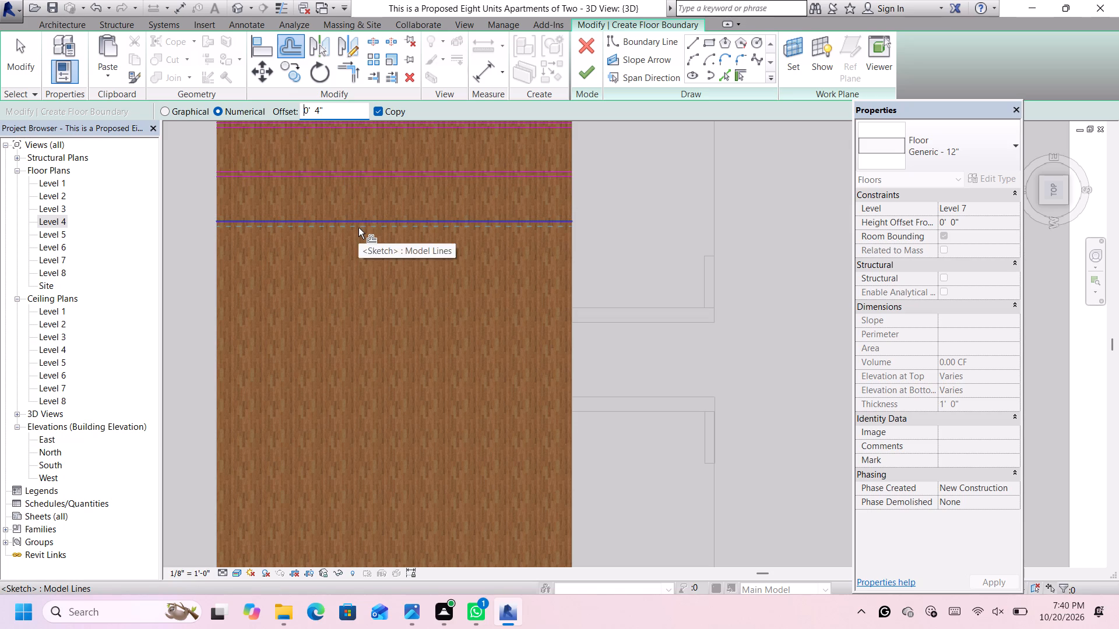
{"action": "left_click", "coordinate": [358, 228]}
Offset a copy of the fifth strip's inner line 3' further into the roof slab to start a sixth strip.
{"action": "scroll", "coordinate": [358, 228], "scroll_direction": "down", "scroll_amount": 7}
{"action": "scroll", "coordinate": [291, 221], "scroll_direction": "up", "scroll_amount": 6}
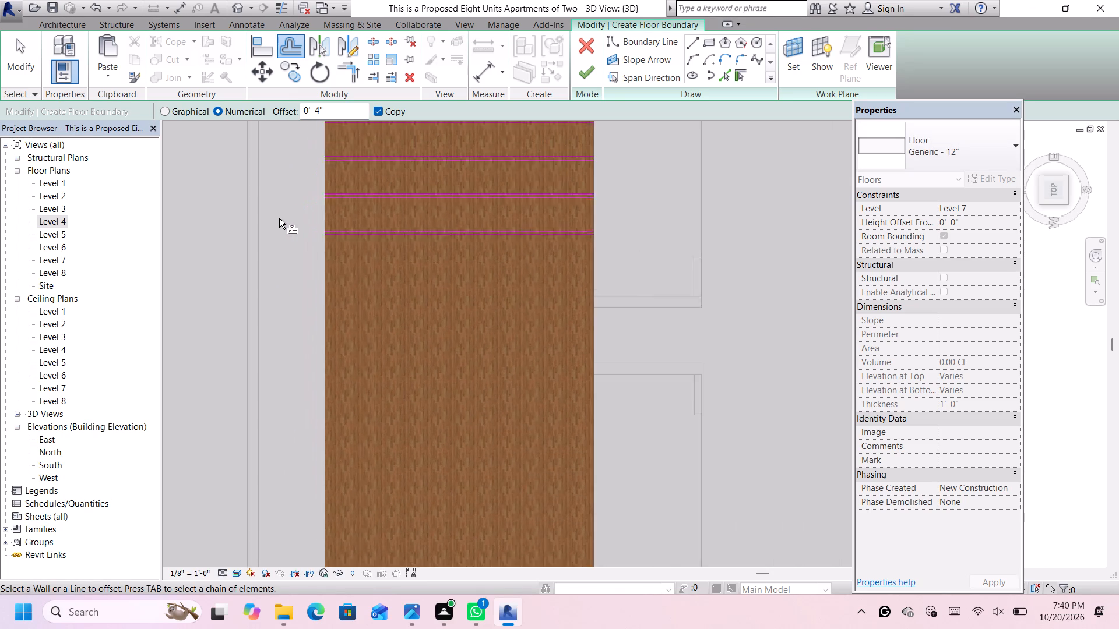
{"action": "left_click_drag", "start_coordinate": [337, 112], "coordinate": [297, 106]}
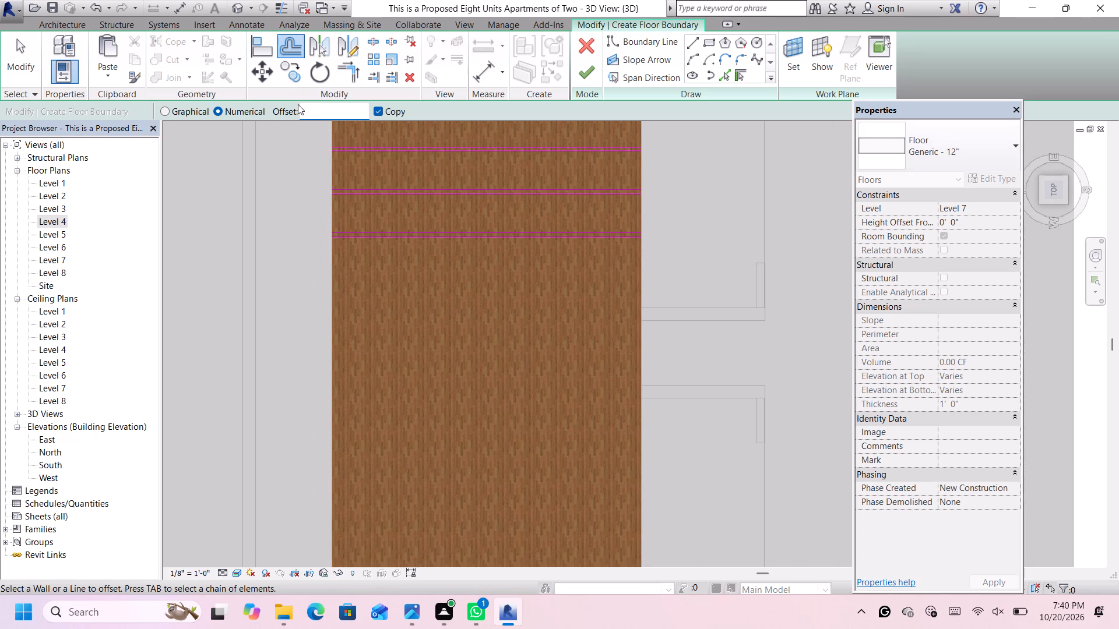
{"action": "key", "text": "BackSpace"}
{"action": "key", "text": "3"}
{"action": "key", "text": "apostrophe"}
{"action": "key", "text": "Return"}
{"action": "left_click", "coordinate": [492, 238]}
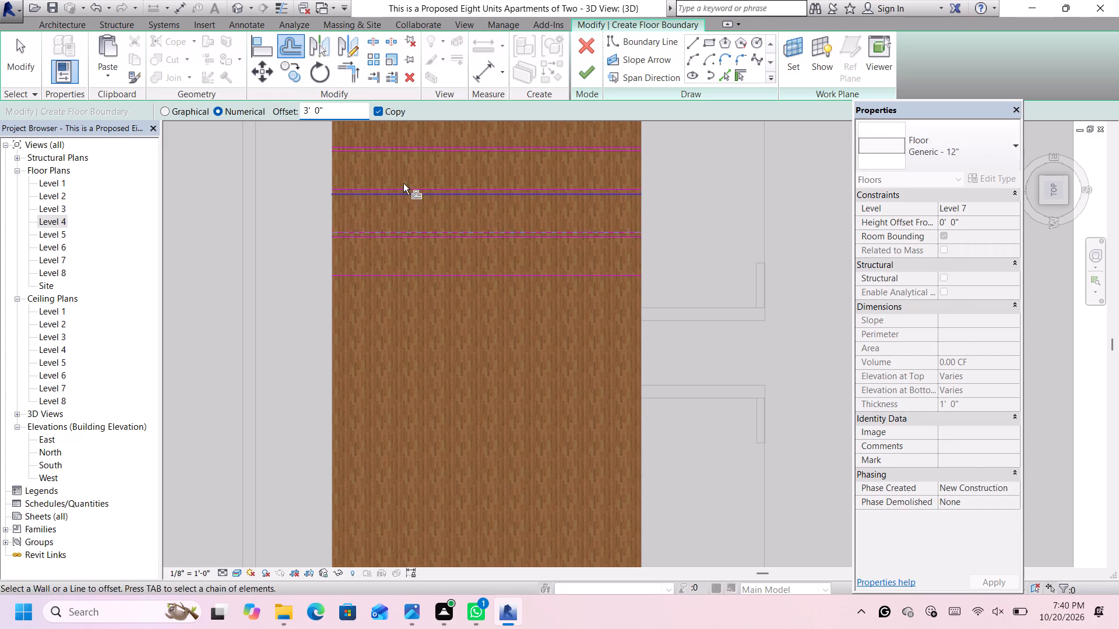
Offset a copy of the sixth strip's first line 4" further inward to form its other long edge.
{"action": "left_click_drag", "start_coordinate": [344, 109], "coordinate": [297, 109]}
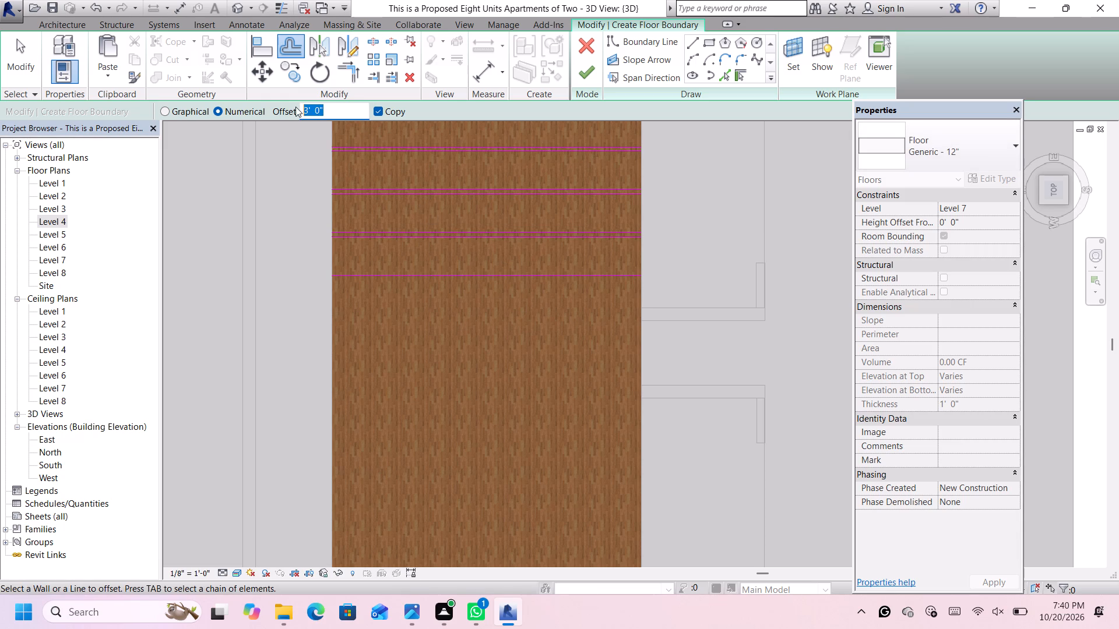
{"action": "key", "text": "BackSpace"}
{"action": "type", "text": "4\""}
{"action": "key", "text": "Return"}
{"action": "left_click", "coordinate": [490, 278]}
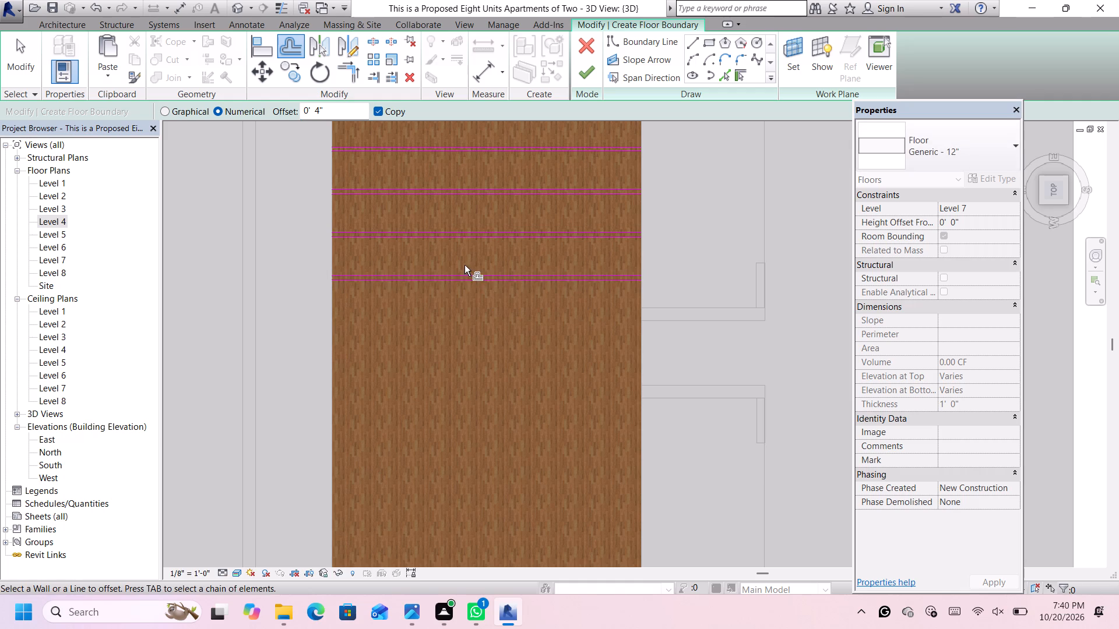
Offset a copy of the sixth strip's inner line 3' further into the roof slab to start a seventh strip.
{"action": "left_click_drag", "start_coordinate": [342, 106], "coordinate": [297, 119]}
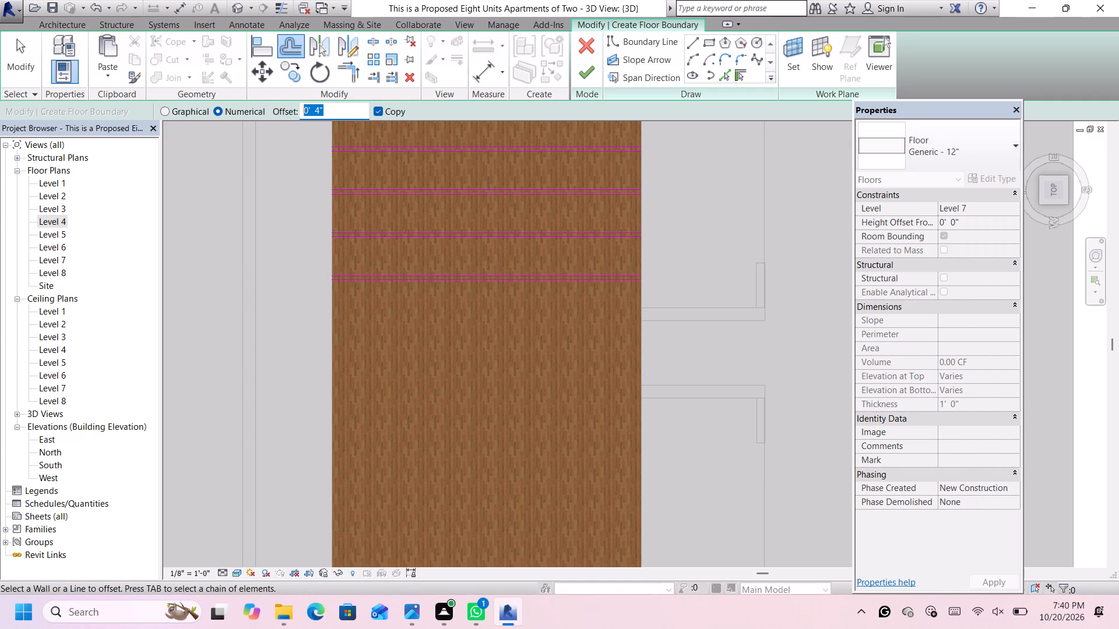
{"action": "left_click_drag", "start_coordinate": [297, 119], "coordinate": [290, 119]}
{"action": "key", "text": "BackSpace"}
{"action": "type", "text": "3'"}
{"action": "key", "text": "Return"}
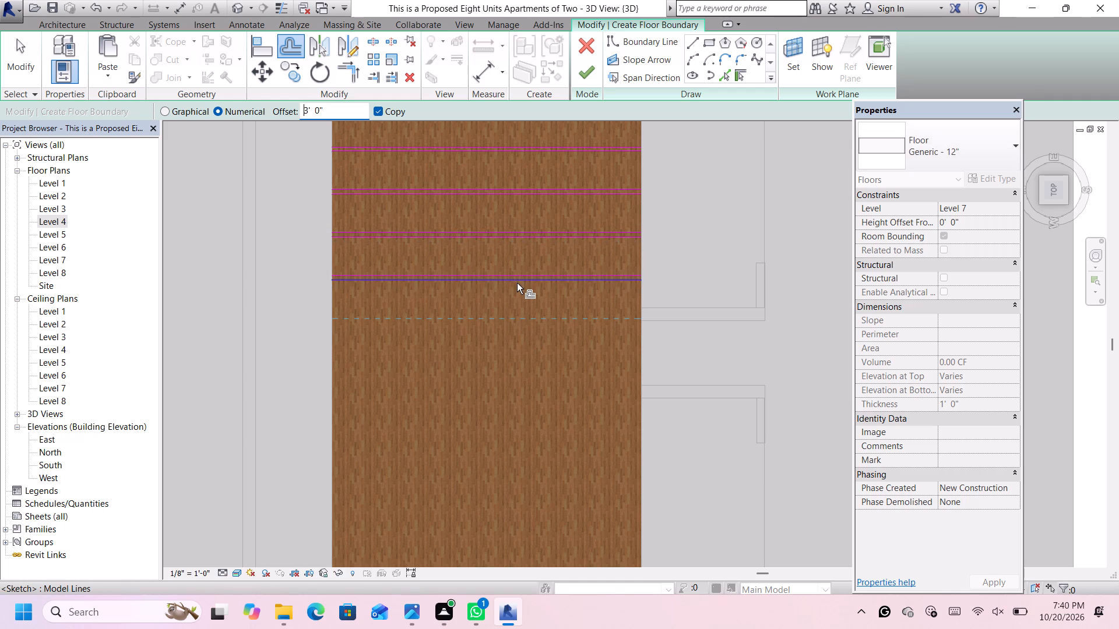
{"action": "left_click", "coordinate": [517, 282]}
Offset a copy of the seventh strip's first line 4" further inward to form its other long edge.
{"action": "left_click_drag", "start_coordinate": [327, 112], "coordinate": [300, 111]}
{"action": "key", "text": "BackSpace"}
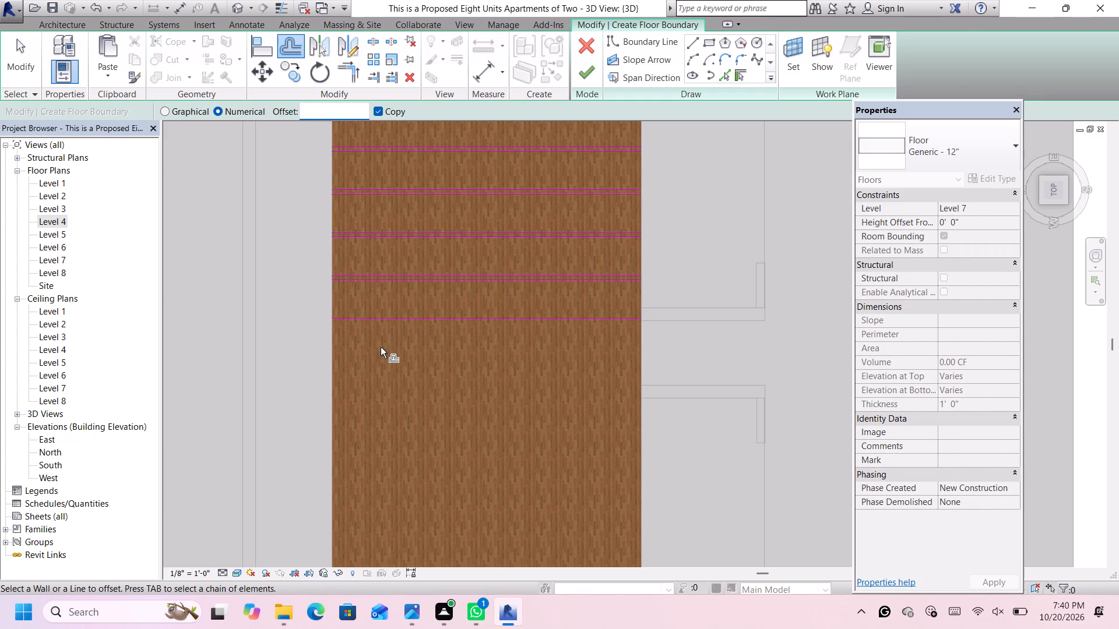
{"action": "scroll", "coordinate": [451, 386], "scroll_direction": "up", "scroll_amount": 3}
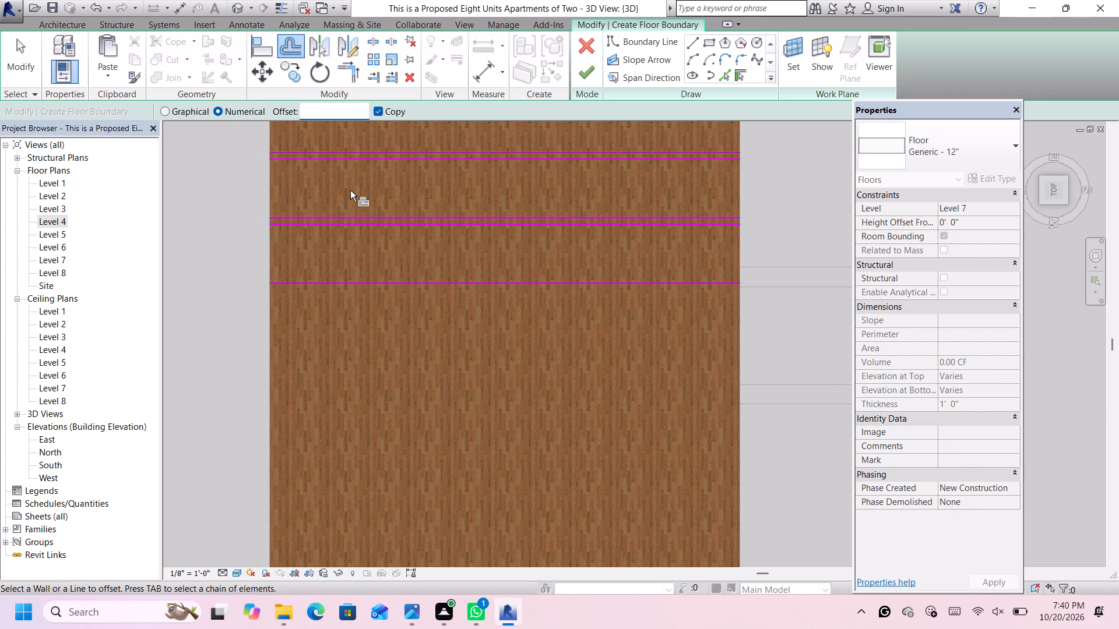
{"action": "type", "text": "4\""}
{"action": "key", "text": "Return"}
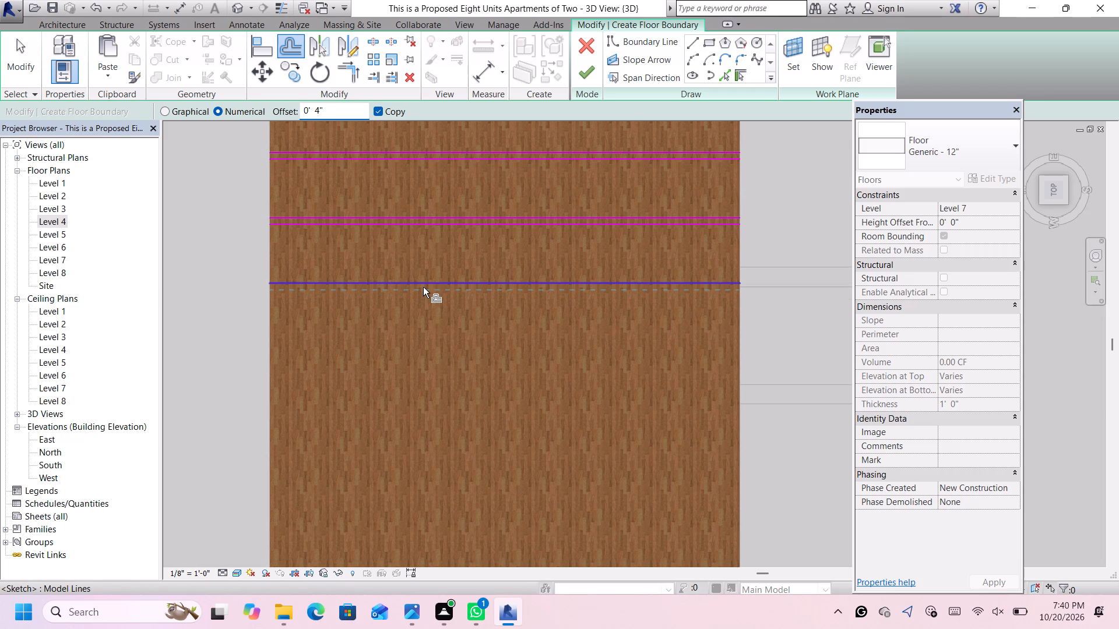
{"action": "left_click", "coordinate": [423, 287]}
Offset a copy of the seventh strip's inner line 3' further into the roof slab to start an eighth strip.
{"action": "scroll", "coordinate": [423, 288], "scroll_direction": "down", "scroll_amount": 6}
{"action": "scroll", "coordinate": [450, 332], "scroll_direction": "up", "scroll_amount": 1}
{"action": "scroll", "coordinate": [463, 400], "scroll_direction": "down", "scroll_amount": 1}
{"action": "scroll", "coordinate": [462, 404], "scroll_direction": "up", "scroll_amount": 4}
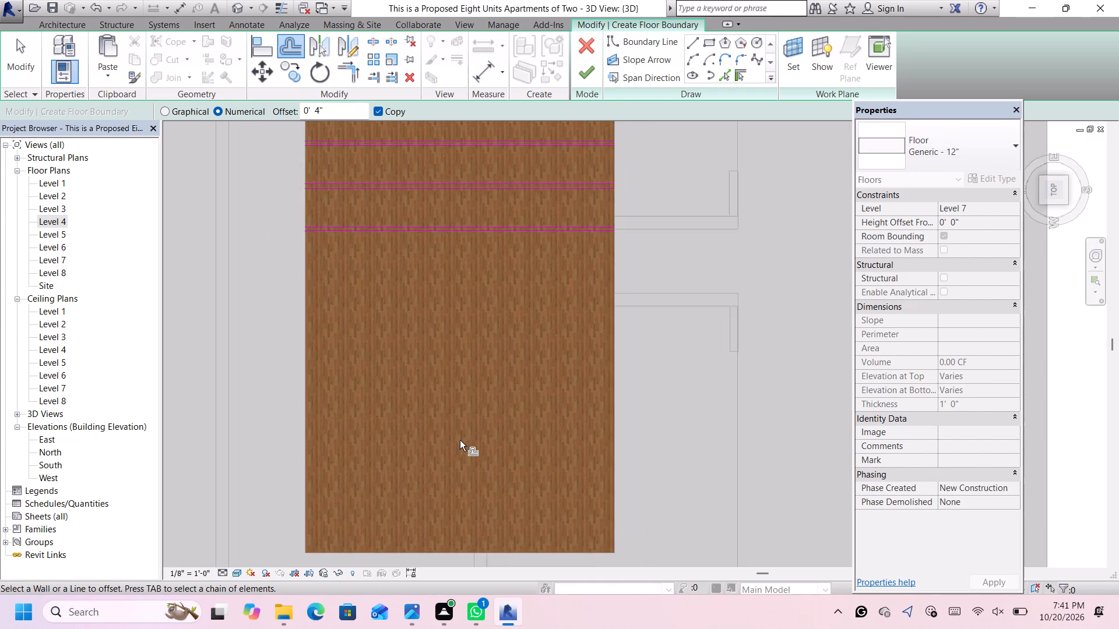
{"action": "scroll", "coordinate": [460, 440], "scroll_direction": "down", "scroll_amount": 5}
{"action": "scroll", "coordinate": [459, 518], "scroll_direction": "up", "scroll_amount": 3}
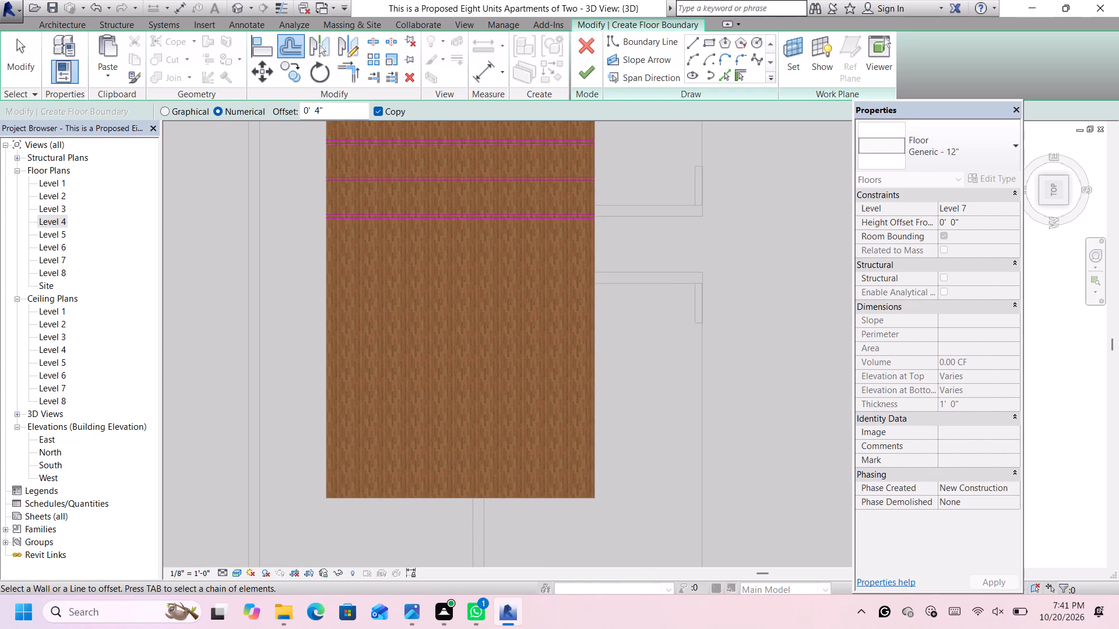
{"action": "left_click_drag", "start_coordinate": [342, 111], "coordinate": [300, 116]}
{"action": "key", "text": "BackSpace"}
{"action": "type", "text": "3'"}
{"action": "key", "text": "Return"}
{"action": "left_click", "coordinate": [411, 224]}
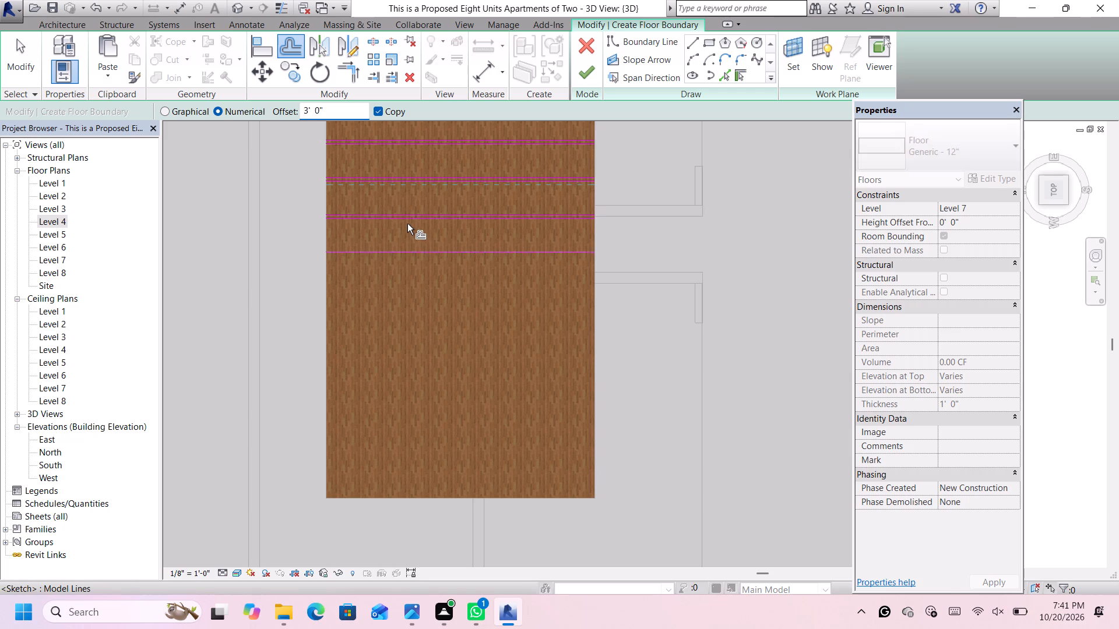
Offset a copy of the eighth strip's first line 4" further inward to form its other long edge.
{"action": "left_click_drag", "start_coordinate": [332, 112], "coordinate": [298, 112]}
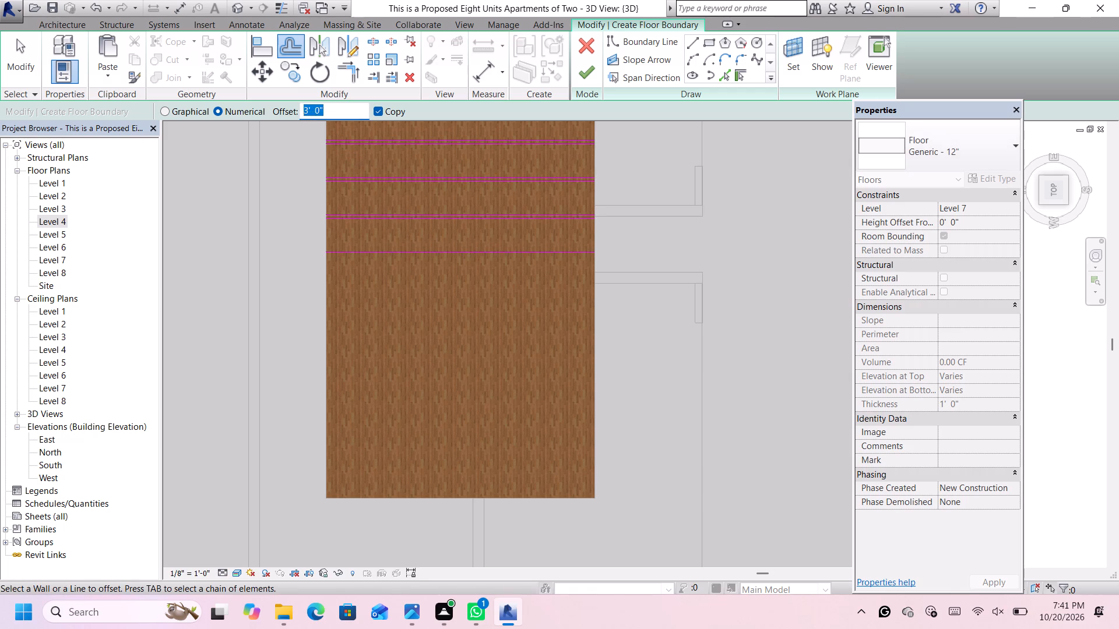
{"action": "left_click_drag", "start_coordinate": [298, 112], "coordinate": [298, 111]}
{"action": "key", "text": "BackSpace"}
{"action": "type", "text": "4\""}
{"action": "key", "text": "Return"}
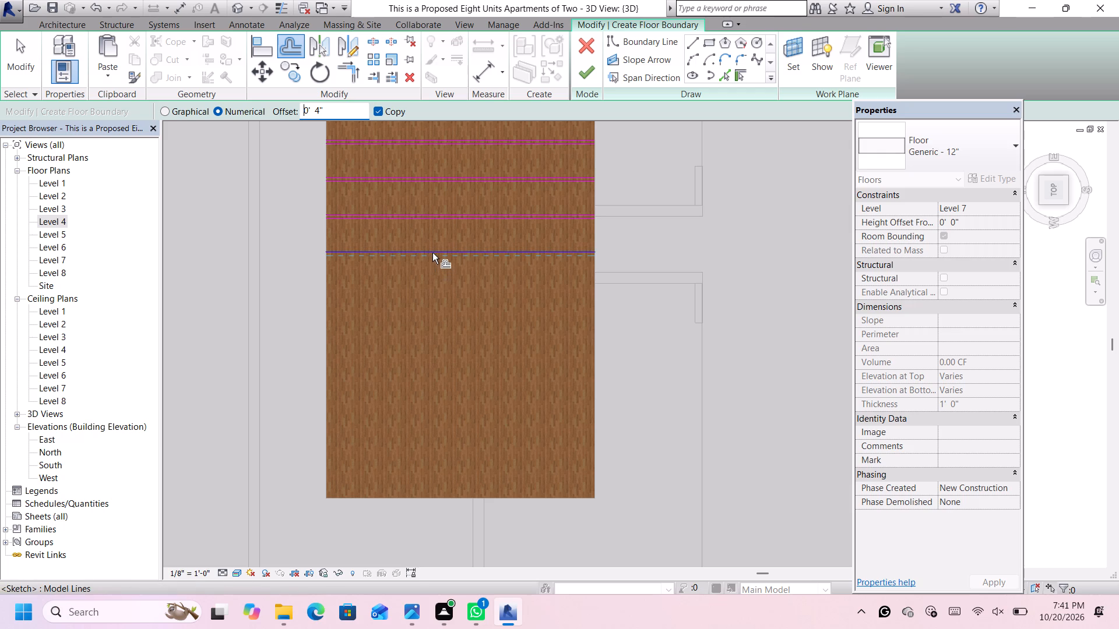
{"action": "left_click", "coordinate": [432, 253]}
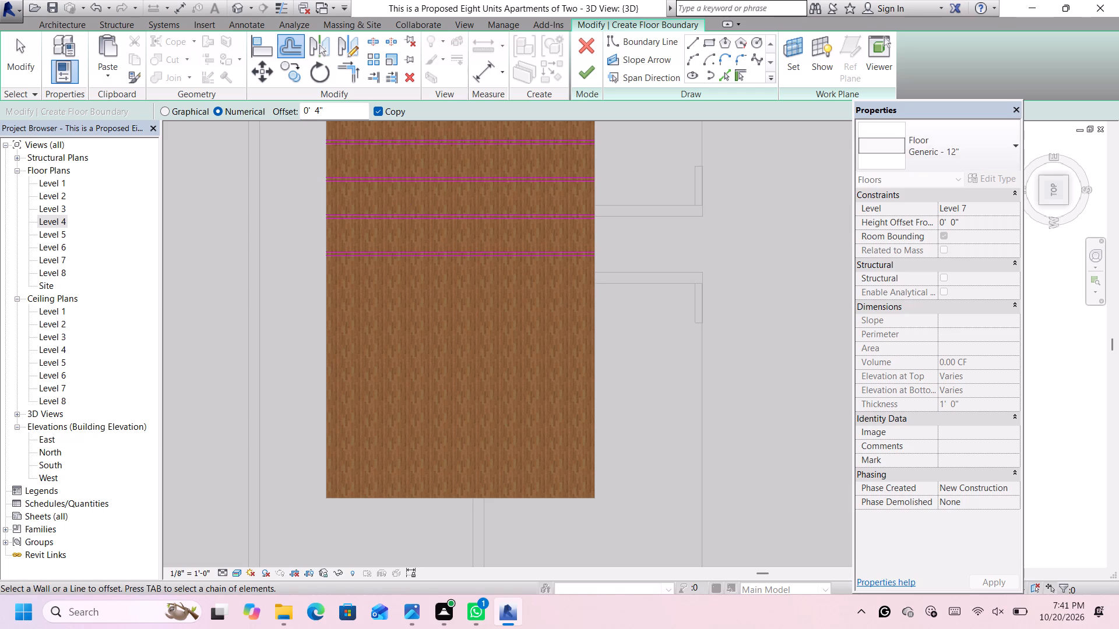
Offset a copy of the eighth strip's inner line 3' further into the roof slab to start a ninth strip.
{"action": "left_click_drag", "start_coordinate": [343, 115], "coordinate": [304, 107]}
{"action": "key", "text": "BackSpace"}
{"action": "scroll", "coordinate": [363, 183], "scroll_direction": "down", "scroll_amount": 2}
{"action": "scroll", "coordinate": [363, 188], "scroll_direction": "up", "scroll_amount": 2}
{"action": "scroll", "coordinate": [390, 266], "scroll_direction": "up", "scroll_amount": 2}
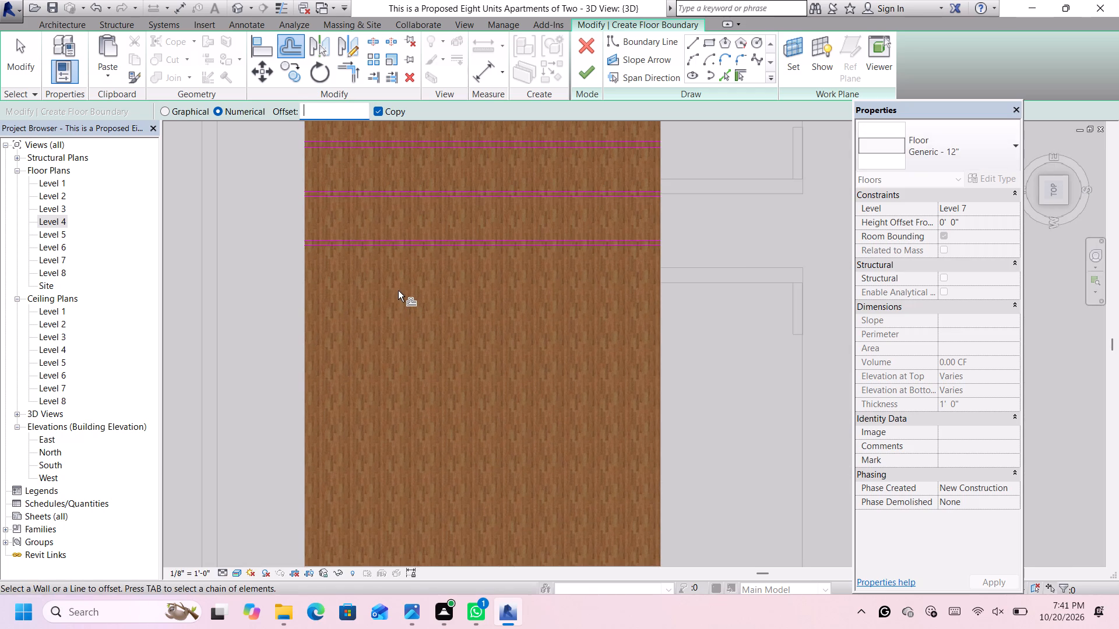
{"action": "type", "text": "3'"}
{"action": "key", "text": "Return"}
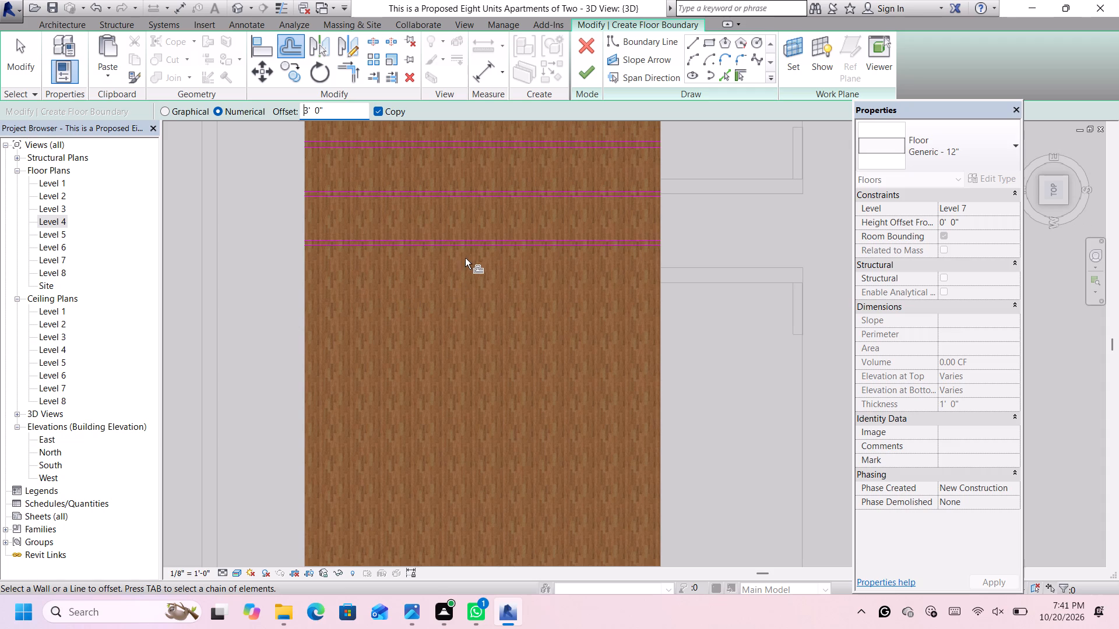
{"action": "left_click", "coordinate": [471, 248]}
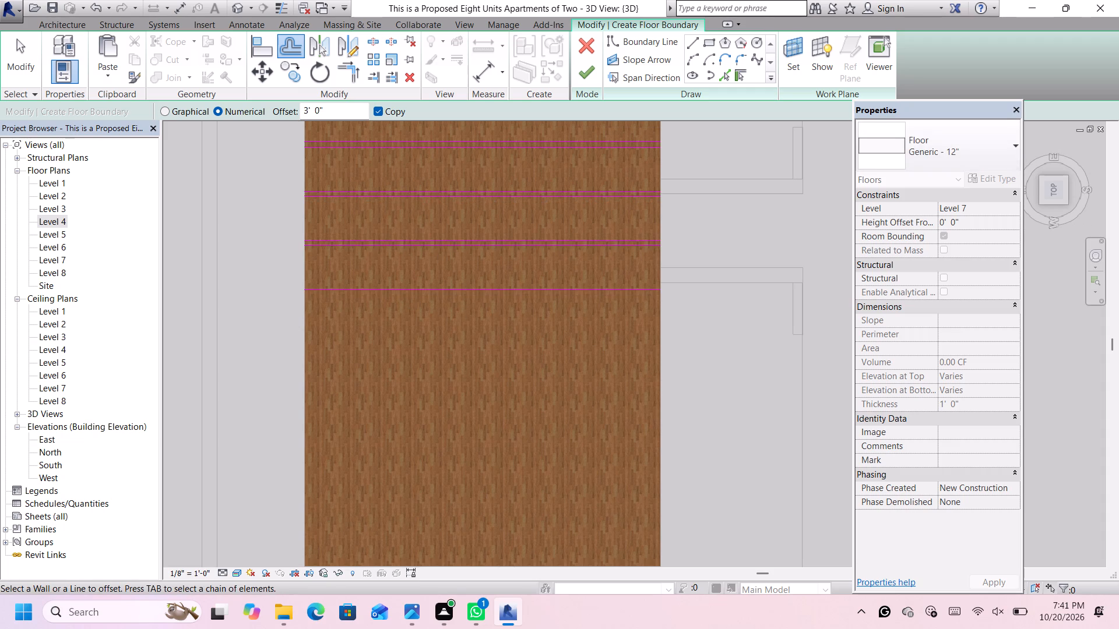
Offset a copy of the ninth strip's first line 4" further inward to form its other long edge.
{"action": "left_click", "coordinate": [346, 110]}
{"action": "key", "text": "BackSpace"}
{"action": "key", "text": "BackSpace"}
{"action": "key", "text": "BackSpace"}
{"action": "key", "text": "BackSpace"}
{"action": "key", "text": "BackSpace"}
{"action": "key", "text": "BackSpace"}
{"action": "key", "text": "BackSpace"}
{"action": "key", "text": "BackSpace"}
{"action": "key", "text": "BackSpace"}
{"action": "key", "text": "BackSpace"}
{"action": "key", "text": "BackSpace"}
{"action": "key", "text": "BackSpace"}
{"action": "key", "text": "BackSpace"}
{"action": "type", "text": "4\""}
{"action": "key", "text": "Return"}
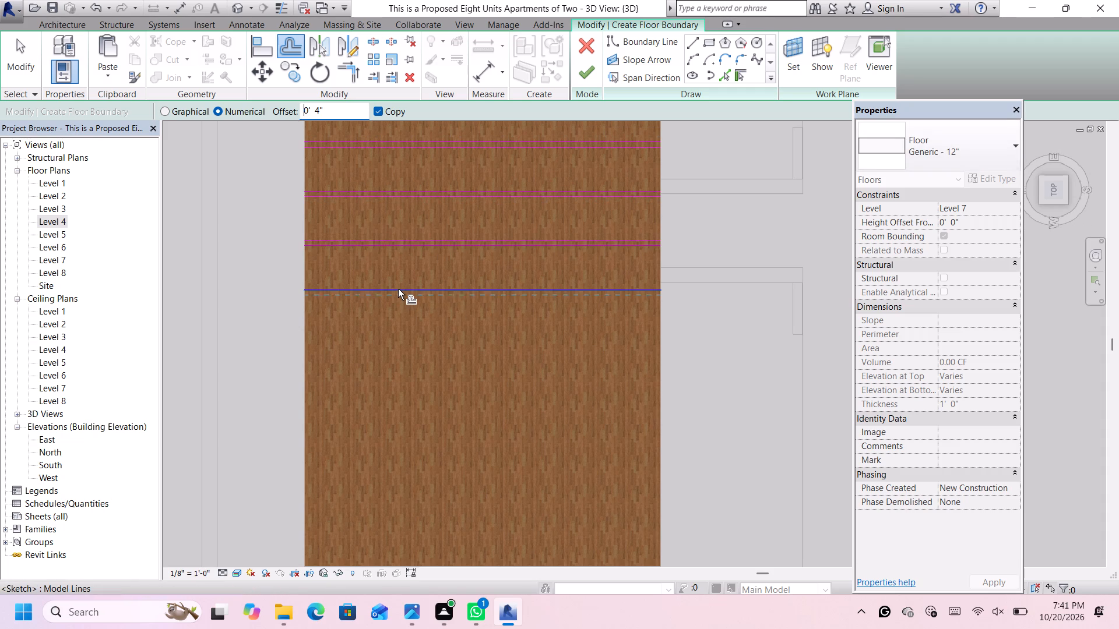
{"action": "left_click", "coordinate": [398, 291]}
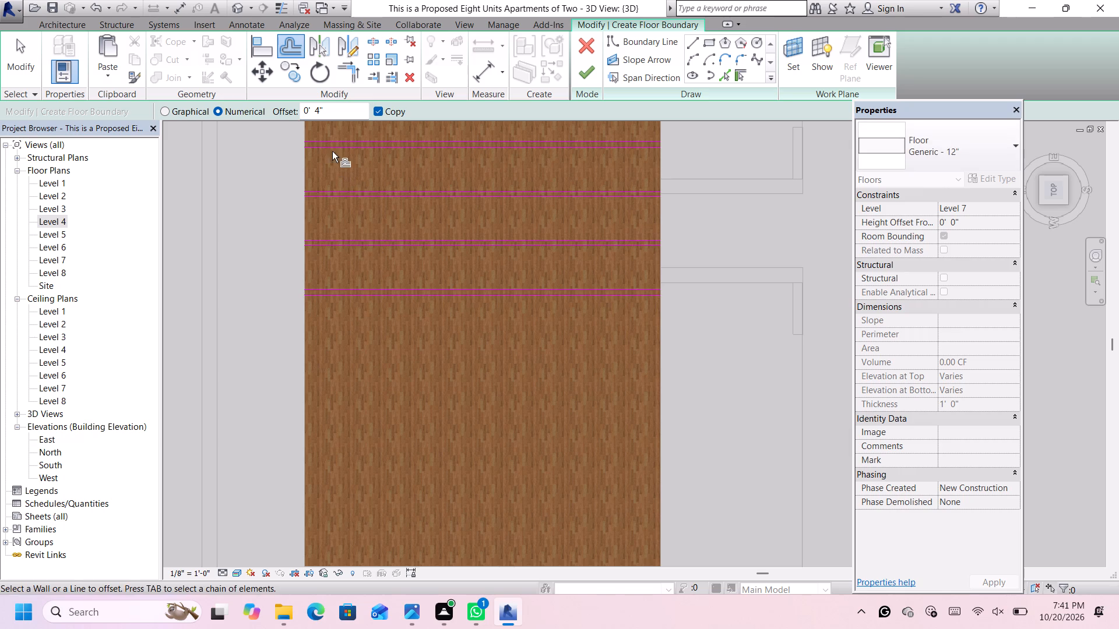
Offset a copy of the ninth strip's inner line 3' further into the roof slab to start a tenth strip.
{"action": "left_click_drag", "start_coordinate": [337, 114], "coordinate": [298, 107]}
{"action": "key", "text": "BackSpace"}
{"action": "type", "text": "3'"}
{"action": "key", "text": "Return"}
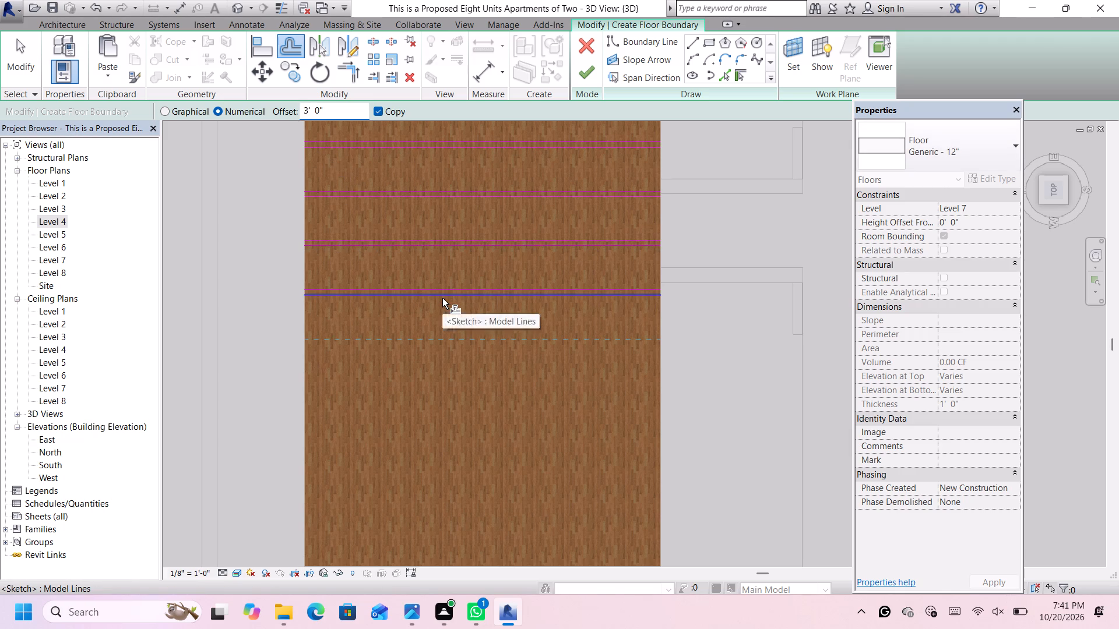
{"action": "left_click", "coordinate": [442, 298]}
Offset a copy of the tenth strip's first line 4" further inward to form its other long edge.
{"action": "left_click_drag", "start_coordinate": [339, 115], "coordinate": [330, 115]}
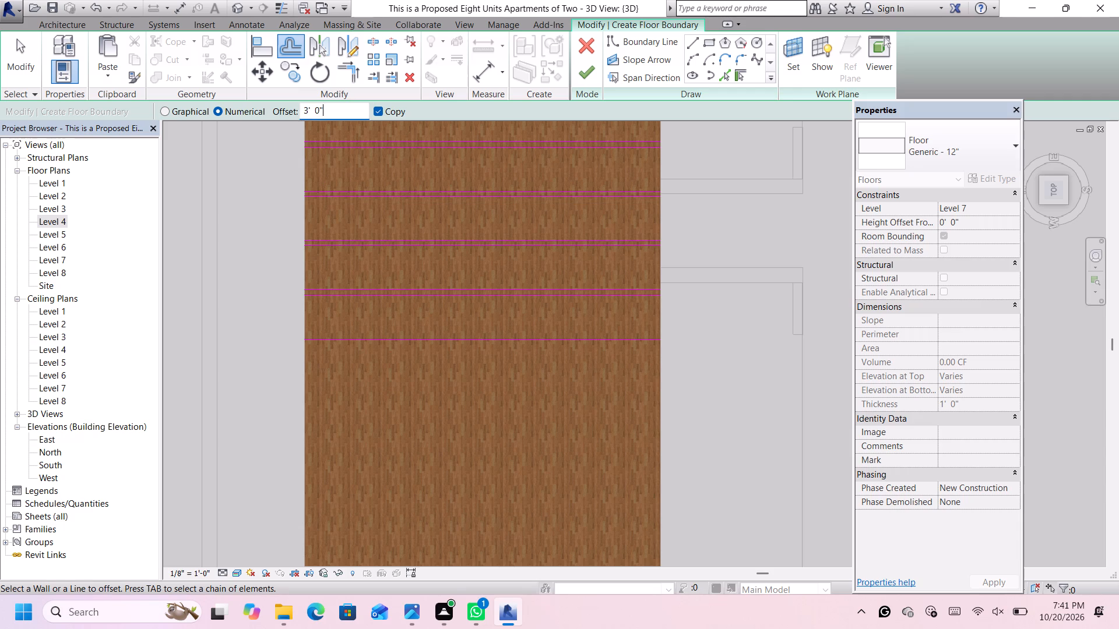
{"action": "left_click_drag", "start_coordinate": [330, 115], "coordinate": [302, 111]}
{"action": "key", "text": "BackSpace"}
{"action": "type", "text": "4\""}
{"action": "key", "text": "Return"}
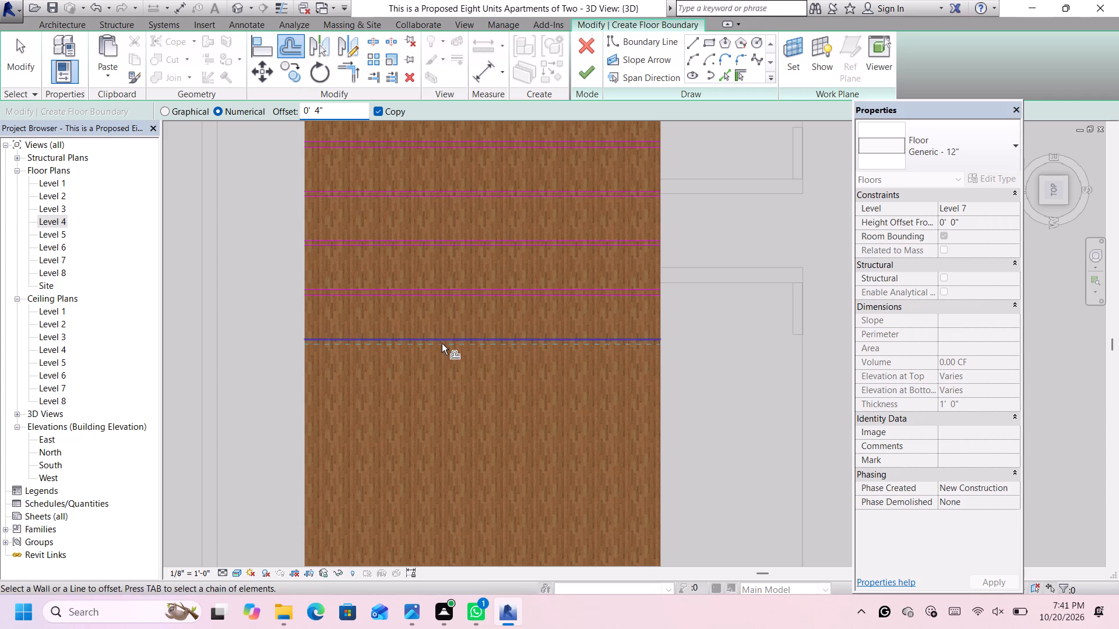
{"action": "left_click", "coordinate": [442, 341]}
Offset a copy of the tenth strip's inner line 3' further into the roof slab to start an eleventh strip.
{"action": "scroll", "coordinate": [326, 265], "scroll_direction": "down", "scroll_amount": 2}
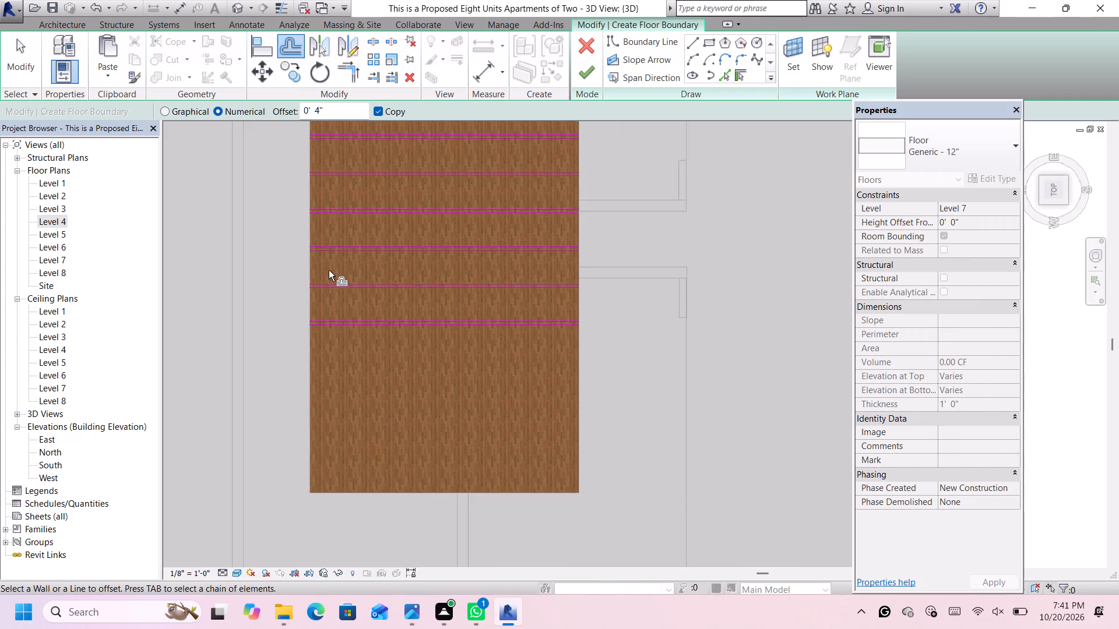
{"action": "scroll", "coordinate": [382, 353], "scroll_direction": "down", "scroll_amount": 1}
{"action": "scroll", "coordinate": [326, 126], "scroll_direction": "up", "scroll_amount": 3}
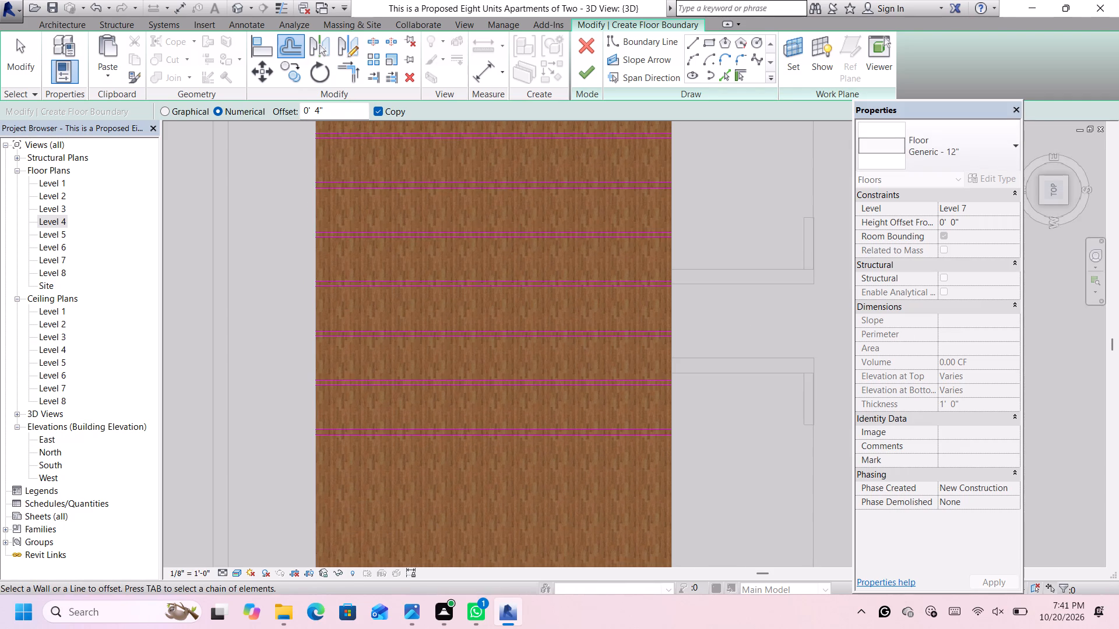
{"action": "scroll", "coordinate": [336, 112], "scroll_direction": "down", "scroll_amount": 5}
{"action": "scroll", "coordinate": [403, 308], "scroll_direction": "down", "scroll_amount": 5}
{"action": "scroll", "coordinate": [407, 414], "scroll_direction": "up", "scroll_amount": 6}
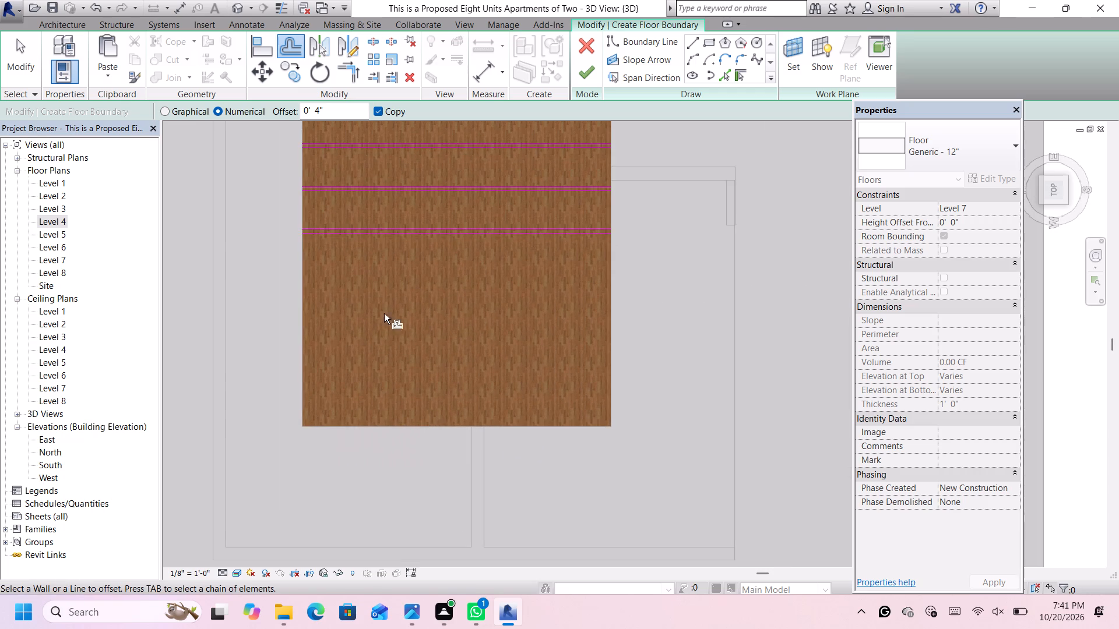
{"action": "scroll", "coordinate": [283, 105], "scroll_direction": "up", "scroll_amount": 2}
{"action": "left_click", "coordinate": [330, 109]}
{"action": "key", "text": "BackSpace"}
{"action": "key", "text": "BackSpace"}
{"action": "key", "text": "BackSpace"}
{"action": "key", "text": "BackSpace"}
{"action": "key", "text": "BackSpace"}
{"action": "key", "text": "BackSpace"}
{"action": "key", "text": "BackSpace"}
{"action": "key", "text": "BackSpace"}
{"action": "key", "text": "BackSpace"}
{"action": "key", "text": "BackSpace"}
{"action": "key", "text": "BackSpace"}
{"action": "key", "text": "BackSpace"}
{"action": "key", "text": "BackSpace"}
{"action": "key", "text": "BackSpace"}
{"action": "key", "text": "BackSpace"}
{"action": "type", "text": "3'"}
{"action": "key", "text": "Return"}
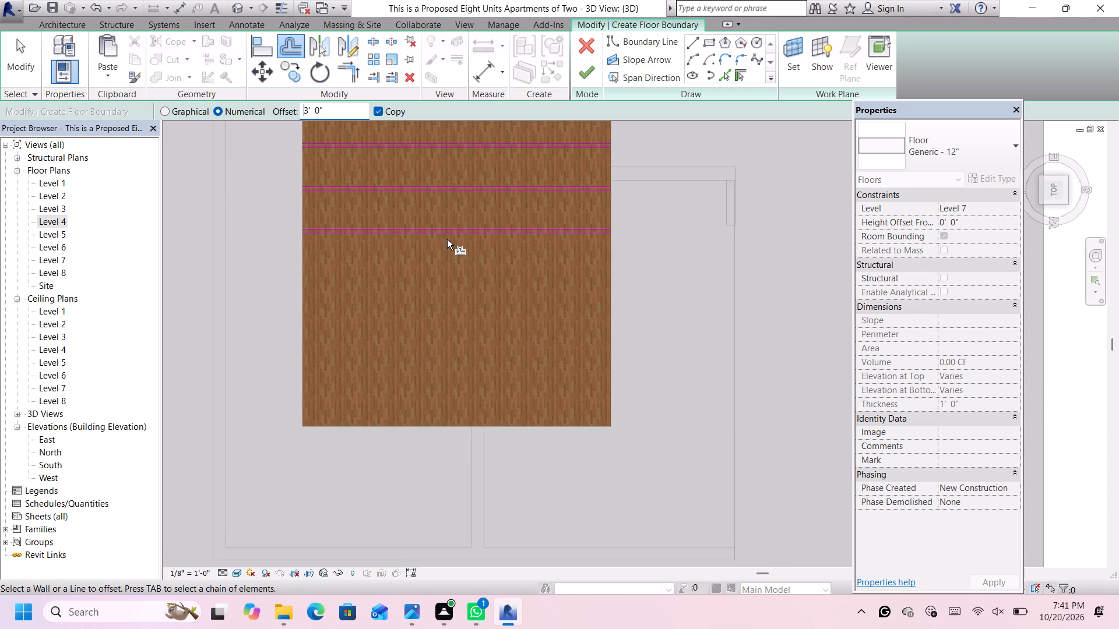
{"action": "left_click", "coordinate": [447, 238]}
Offset a copy of the eleventh strip's first line 4" further inward to form its other long edge.
{"action": "left_click_drag", "start_coordinate": [326, 111], "coordinate": [319, 109]}
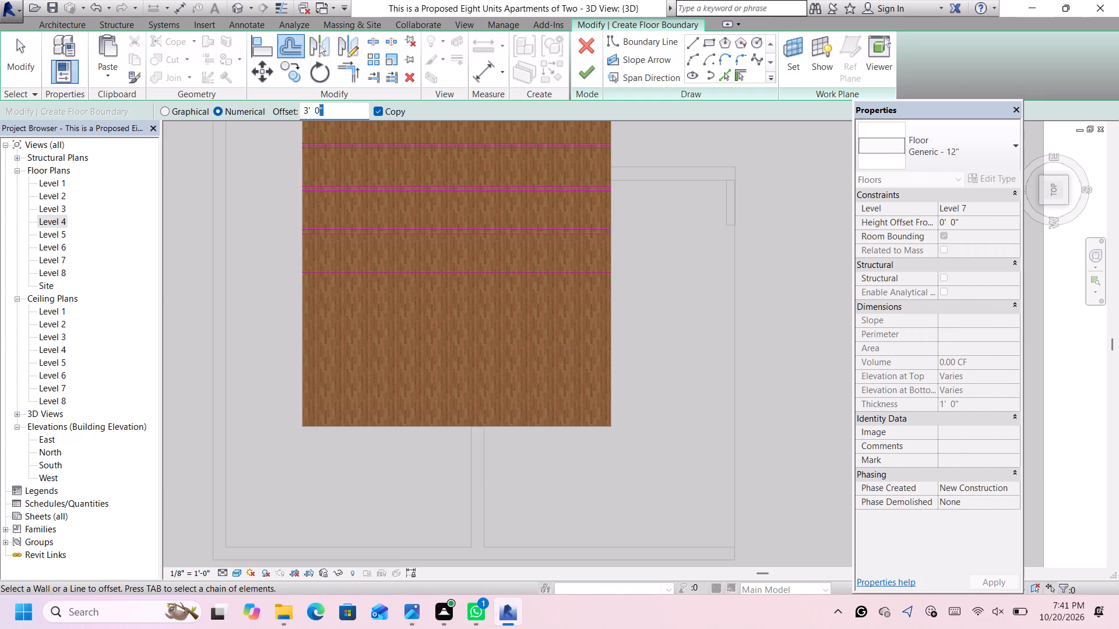
{"action": "left_click_drag", "start_coordinate": [319, 109], "coordinate": [298, 105]}
{"action": "key", "text": "BackSpace"}
{"action": "key", "text": "4"}
{"action": "key", "text": "shift+quotedbl"}
{"action": "key", "text": "Return"}
{"action": "left_click", "coordinate": [639, 309]}
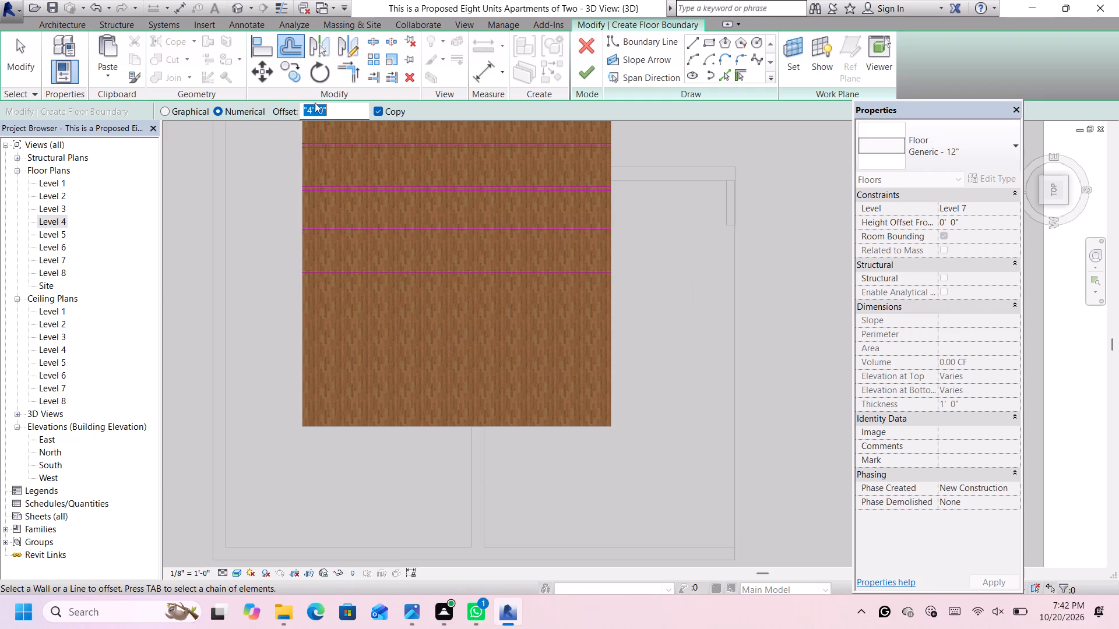
{"action": "key", "text": "BackSpace"}
{"action": "type", "text": "4\""}
{"action": "key", "text": "Return"}
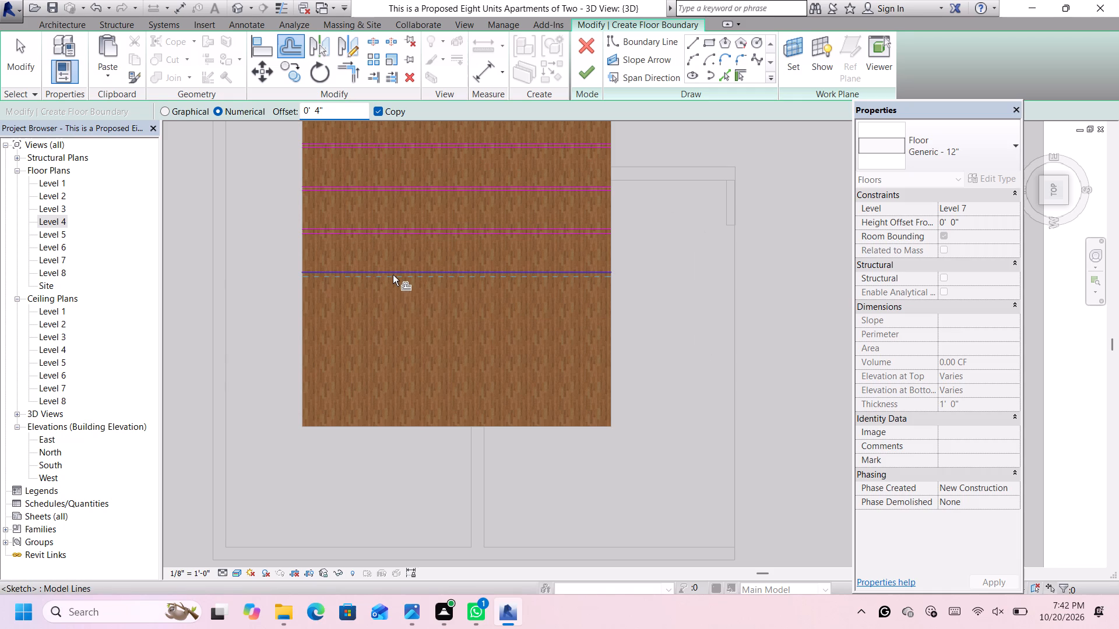
{"action": "left_click", "coordinate": [392, 275]}
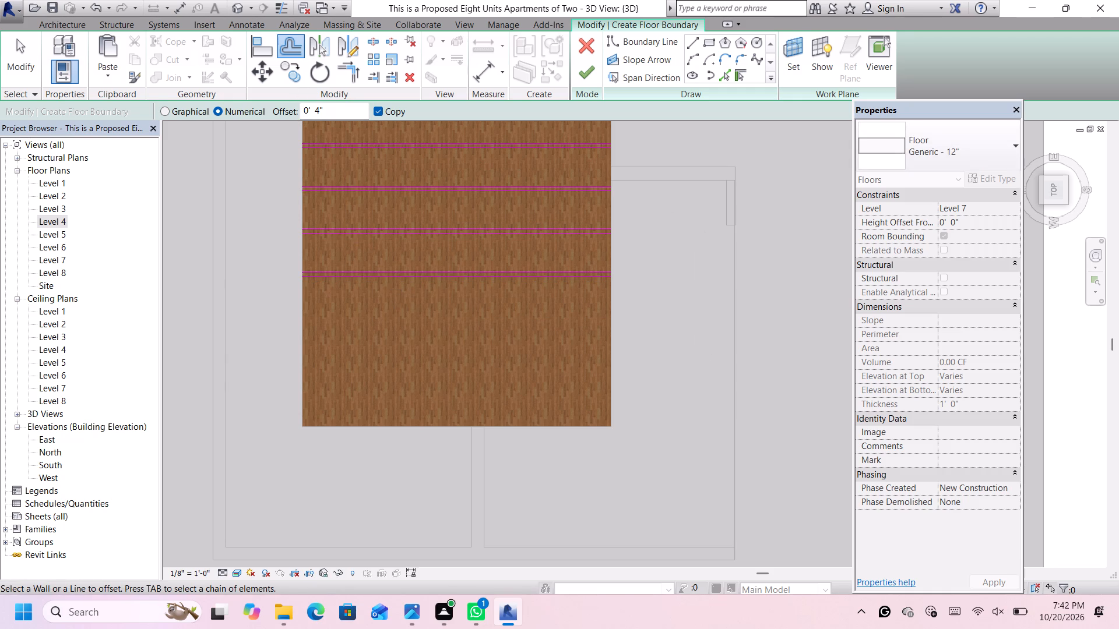
Offset a copy of the eleventh strip's inner line 3' further into the roof slab to start a twelfth strip.
{"action": "left_click_drag", "start_coordinate": [331, 116], "coordinate": [299, 111]}
{"action": "key", "text": "BackSpace"}
{"action": "type", "text": "3'"}
{"action": "key", "text": "Return"}
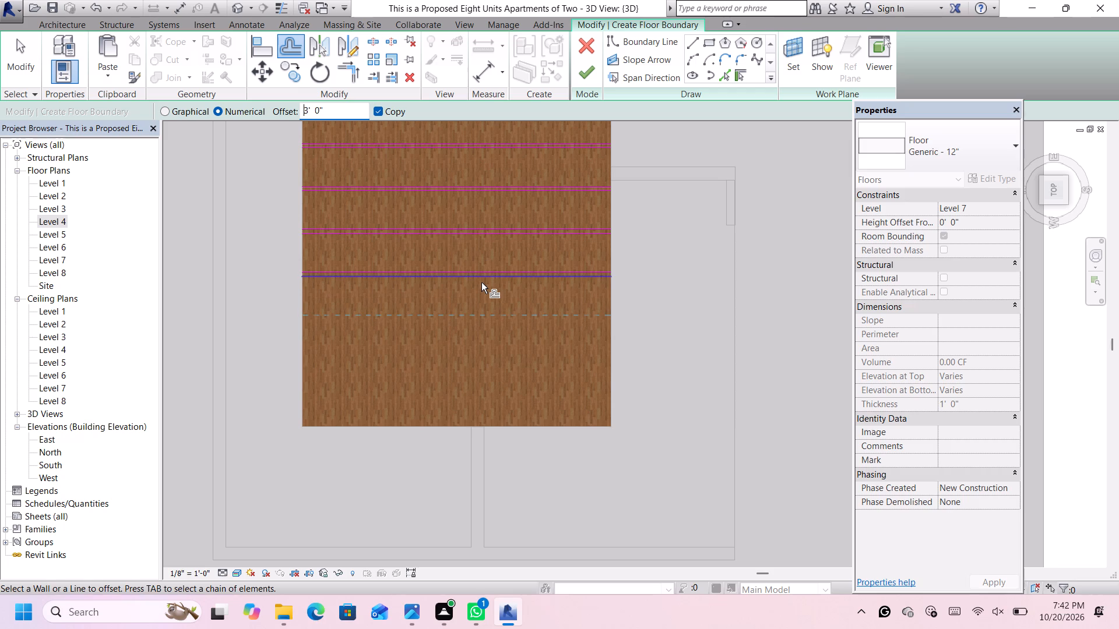
{"action": "left_click", "coordinate": [481, 280]}
Offset a copy of the twelfth strip's first line 4" further inward to form its other long edge.
{"action": "left_click_drag", "start_coordinate": [333, 109], "coordinate": [330, 110]}
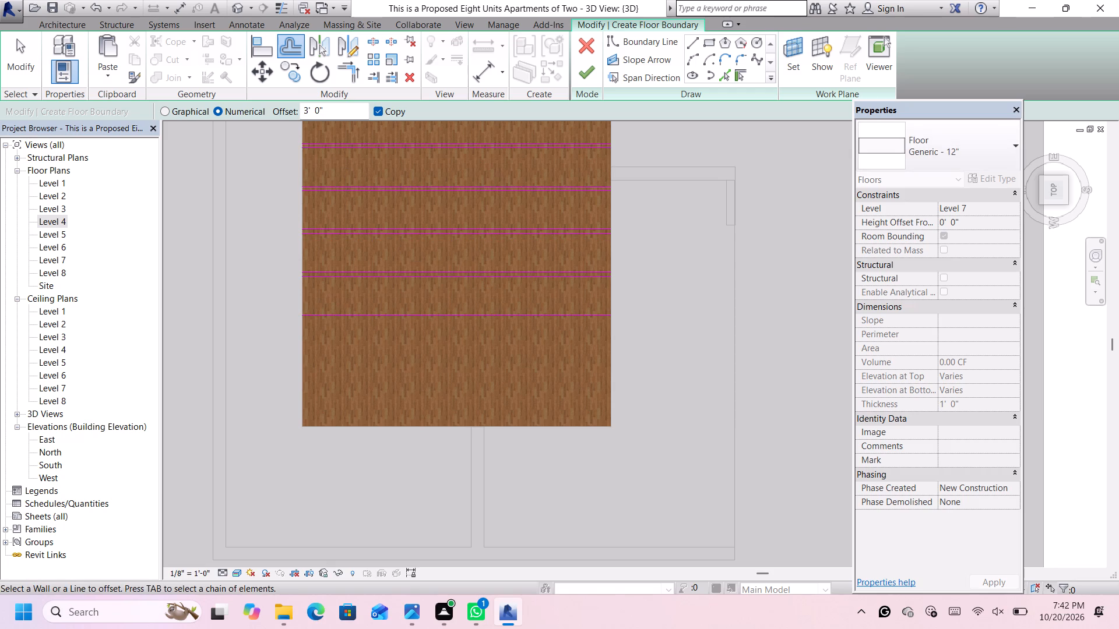
{"action": "left_click_drag", "start_coordinate": [330, 110], "coordinate": [302, 109]}
{"action": "key", "text": "BackSpace"}
{"action": "key", "text": "4"}
{"action": "key", "text": "shift+quotedbl"}
{"action": "key", "text": "Return"}
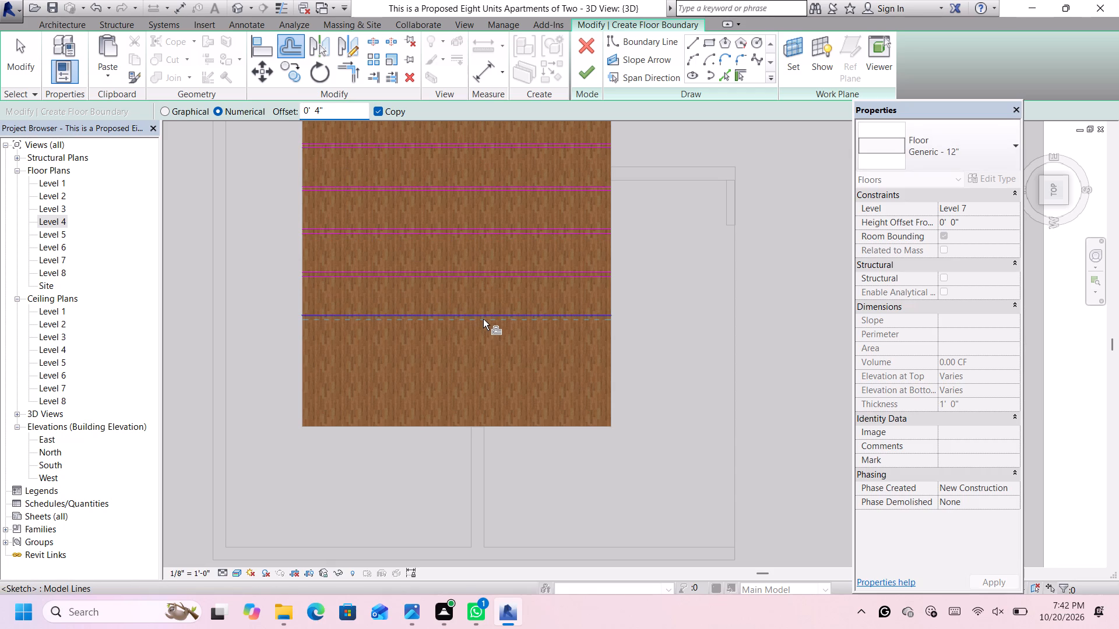
{"action": "left_click", "coordinate": [483, 318]}
Offset a copy of the twelfth strip's inner line 3' further into the roof slab to start a thirteenth strip.
{"action": "scroll", "coordinate": [466, 332], "scroll_direction": "up", "scroll_amount": 2}
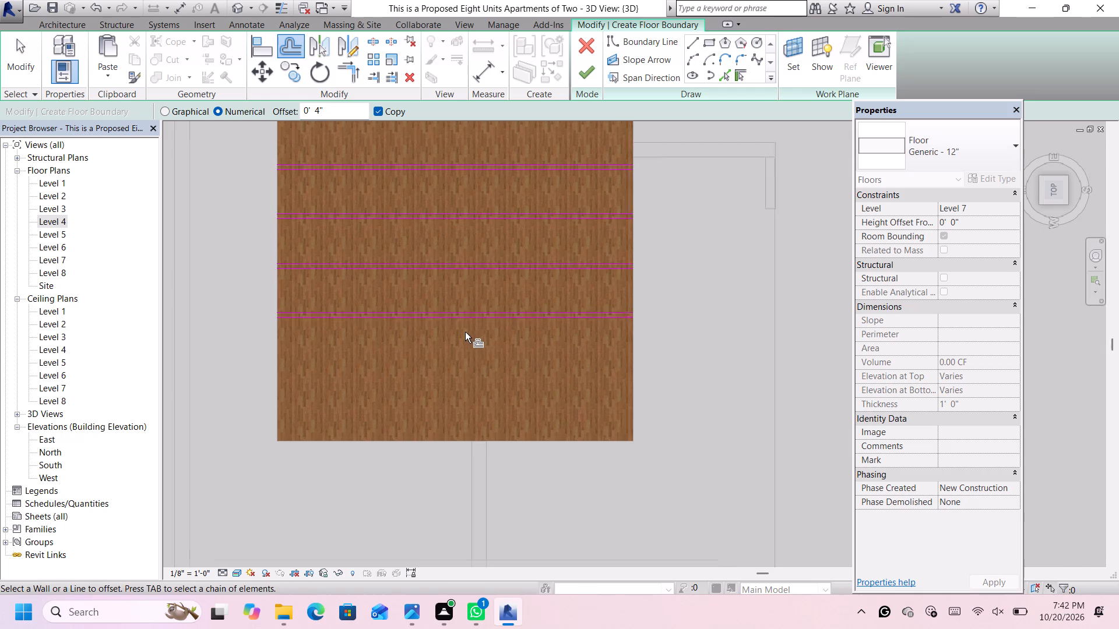
{"action": "left_click_drag", "start_coordinate": [336, 109], "coordinate": [315, 116]}
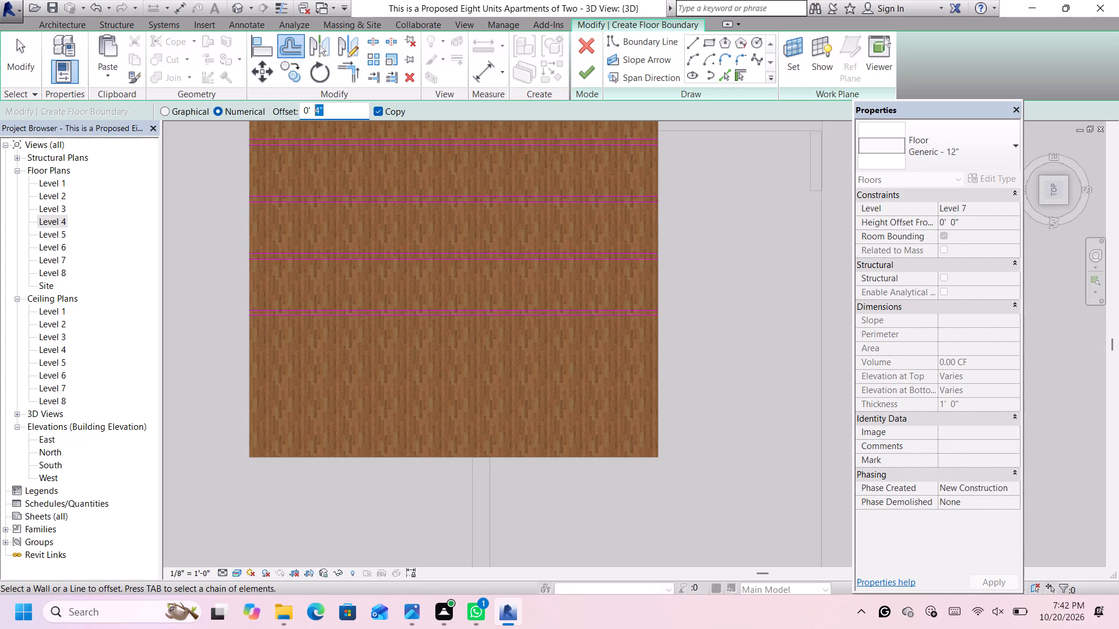
{"action": "left_click_drag", "start_coordinate": [315, 116], "coordinate": [297, 119]}
{"action": "key", "text": "BackSpace"}
{"action": "type", "text": "3'"}
{"action": "key", "text": "Return"}
{"action": "left_click", "coordinate": [449, 320]}
Offset a copy of the thirteenth strip's first line 4" further inward to form its other long edge.
{"action": "scroll", "coordinate": [428, 319], "scroll_direction": "down", "scroll_amount": 2}
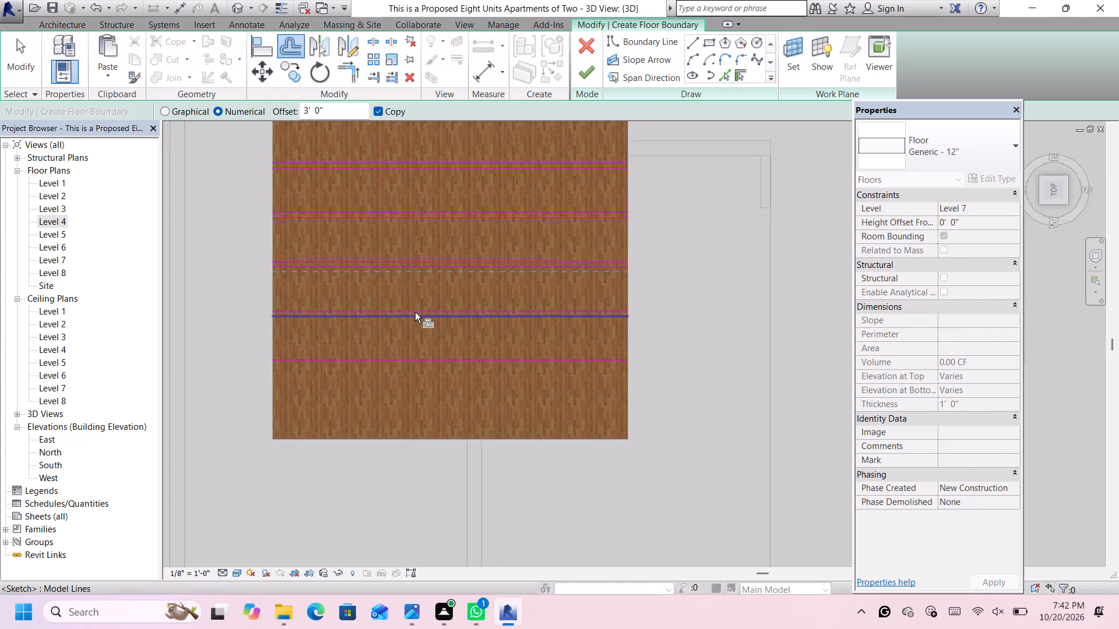
{"action": "scroll", "coordinate": [415, 312], "scroll_direction": "down", "scroll_amount": 2}
{"action": "scroll", "coordinate": [397, 354], "scroll_direction": "up", "scroll_amount": 4}
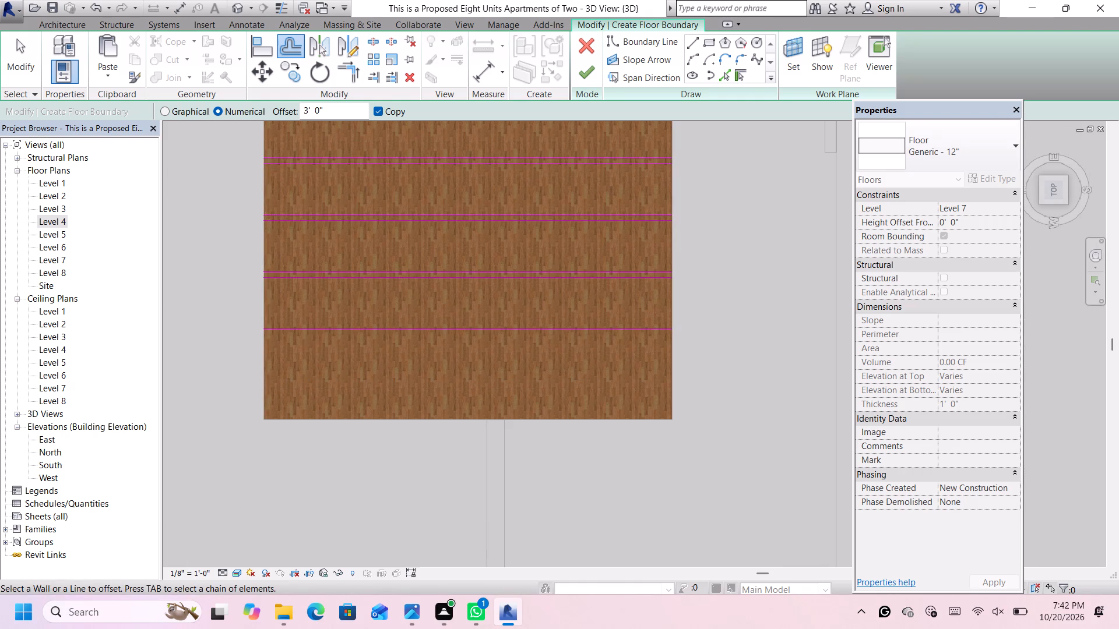
{"action": "left_click_drag", "start_coordinate": [343, 114], "coordinate": [300, 116]}
{"action": "key", "text": "BackSpace"}
{"action": "key", "text": "4"}
{"action": "key", "text": "shift+quotedbl"}
{"action": "key", "text": "Return"}
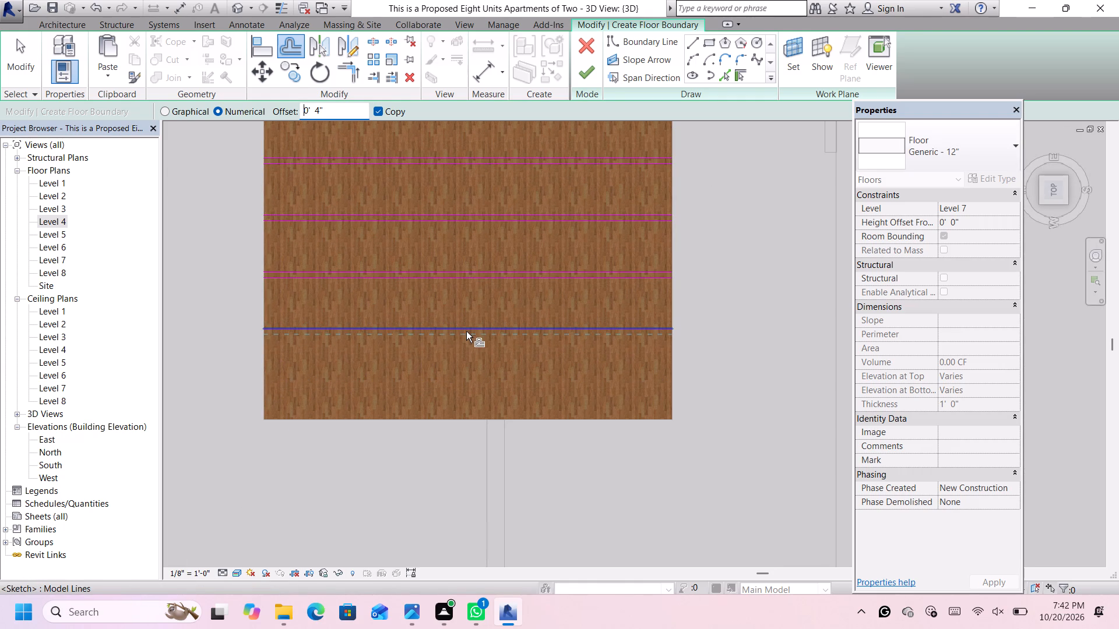
{"action": "left_click", "coordinate": [466, 331]}
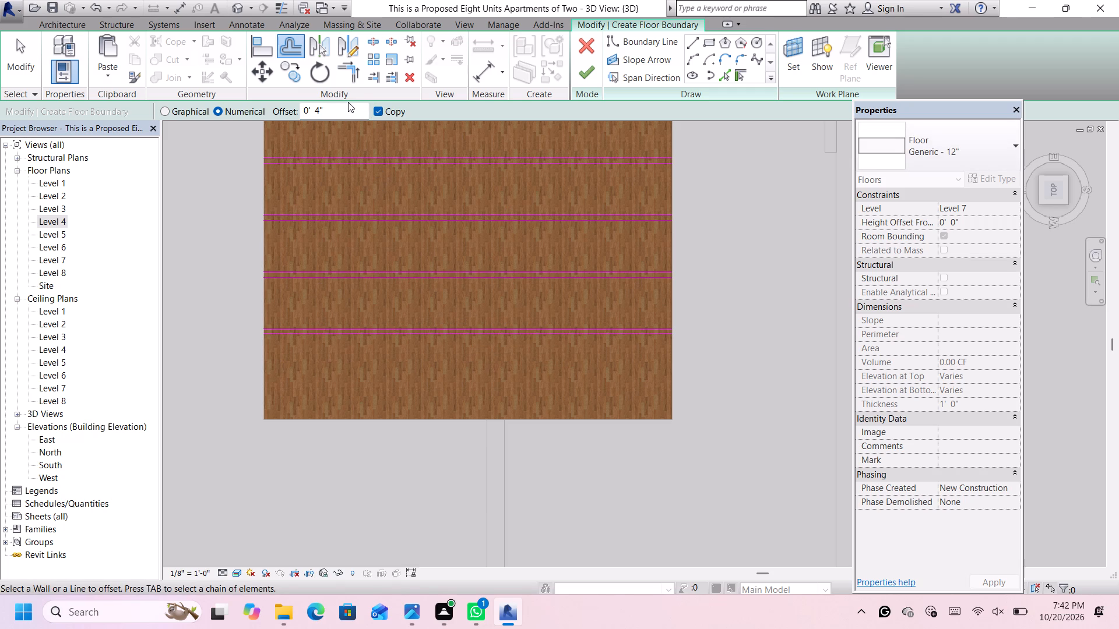
Offset a copy of the thirteenth strip's inner line 3' further along the roof slab to start a fourteenth strip.
{"action": "left_click_drag", "start_coordinate": [344, 111], "coordinate": [322, 108]}
{"action": "left_click_drag", "start_coordinate": [322, 108], "coordinate": [296, 107]}
{"action": "key", "text": "BackSpace"}
{"action": "type", "text": "3'"}
{"action": "key", "text": "Return"}
{"action": "left_click", "coordinate": [494, 337]}
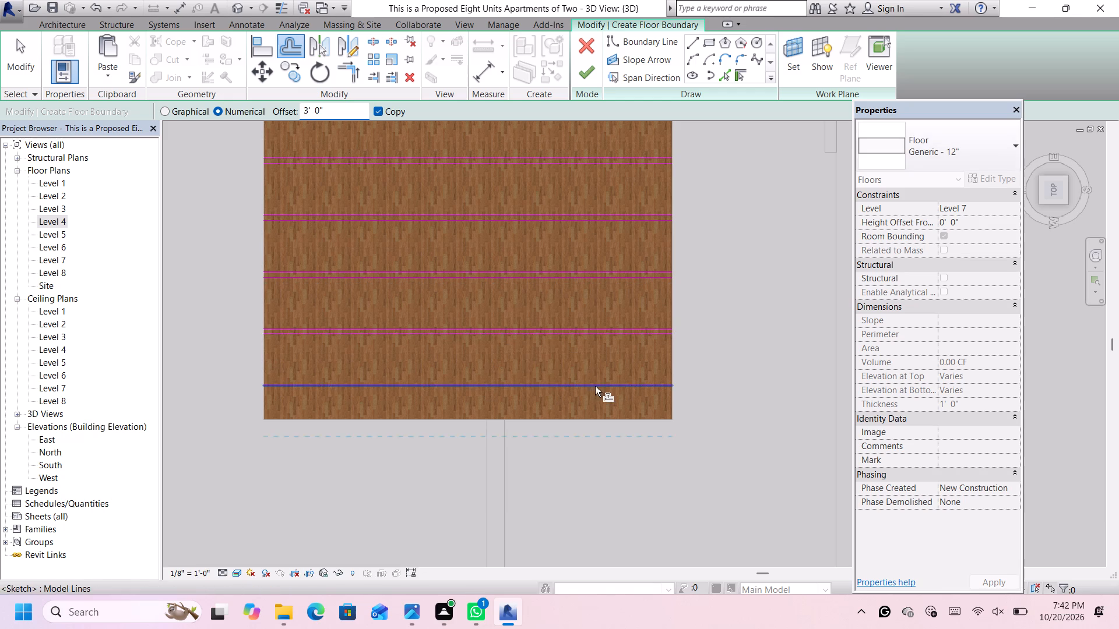
Offset a copy of the fourteenth strip's first line 4" toward the slab's near edge to form its other long edge, and end the Offset command.
{"action": "left_click_drag", "start_coordinate": [344, 111], "coordinate": [304, 121]}
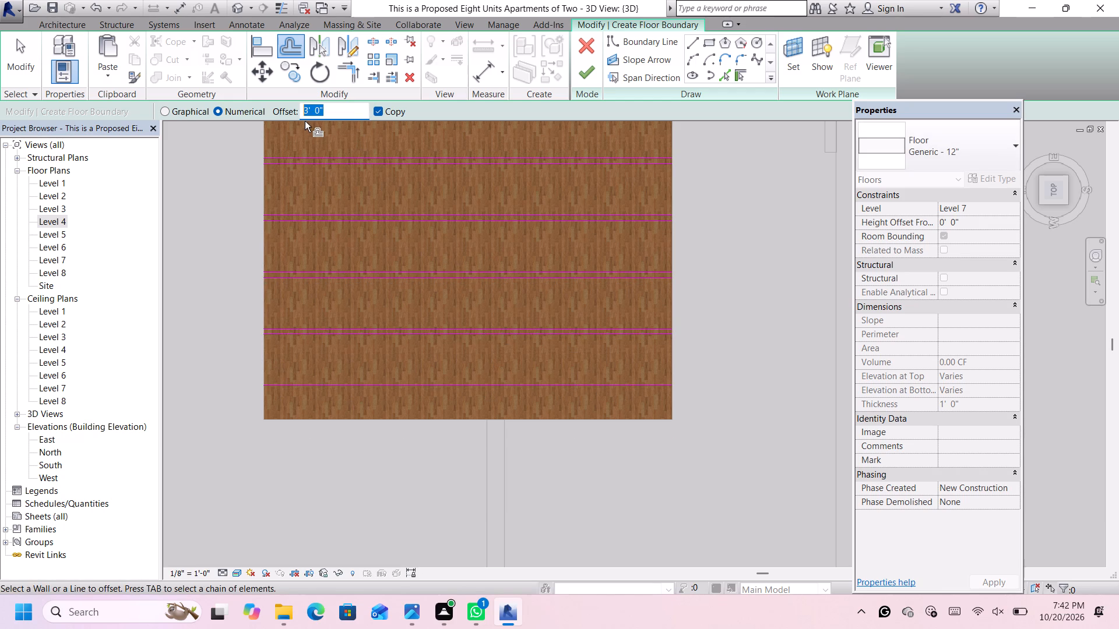
{"action": "key", "text": "BackSpace"}
{"action": "type", "text": "4\""}
{"action": "key", "text": "Return"}
{"action": "left_click", "coordinate": [497, 387]}
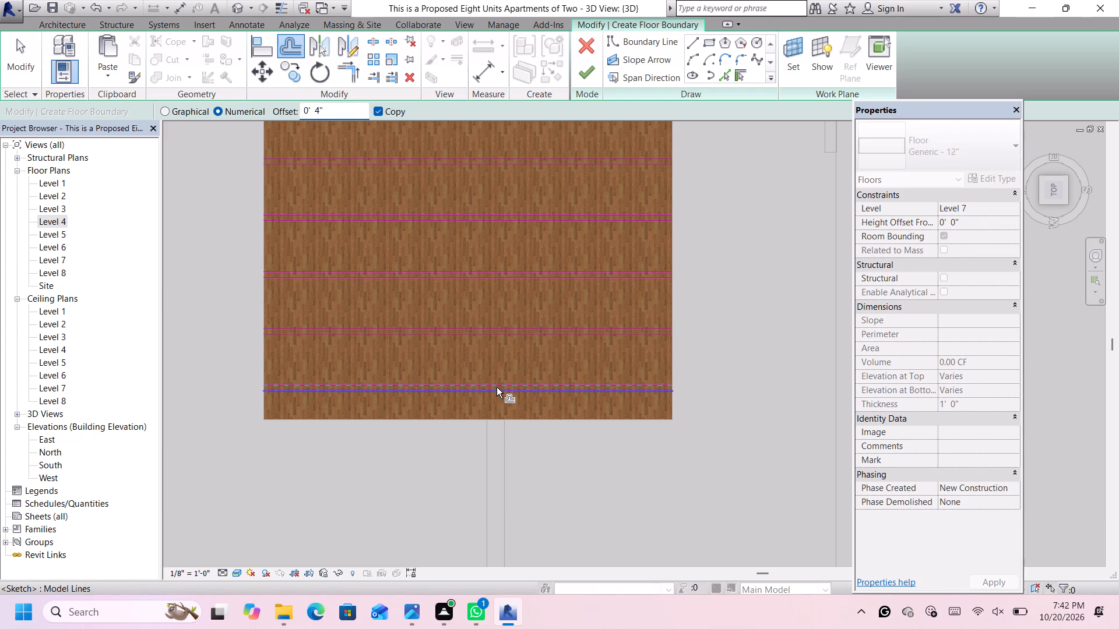
{"action": "scroll", "coordinate": [515, 364], "scroll_direction": "down", "scroll_amount": 5}
{"action": "scroll", "coordinate": [628, 286], "scroll_direction": "down", "scroll_amount": 6}
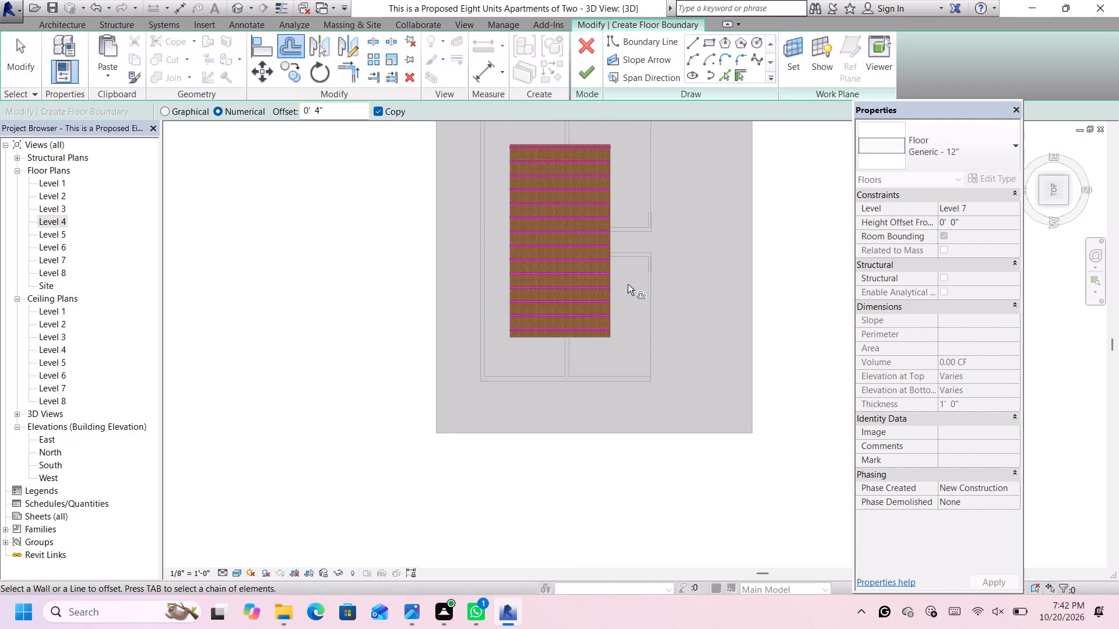
{"action": "scroll", "coordinate": [653, 177], "scroll_direction": "up", "scroll_amount": 6}
{"action": "key", "text": "space"}
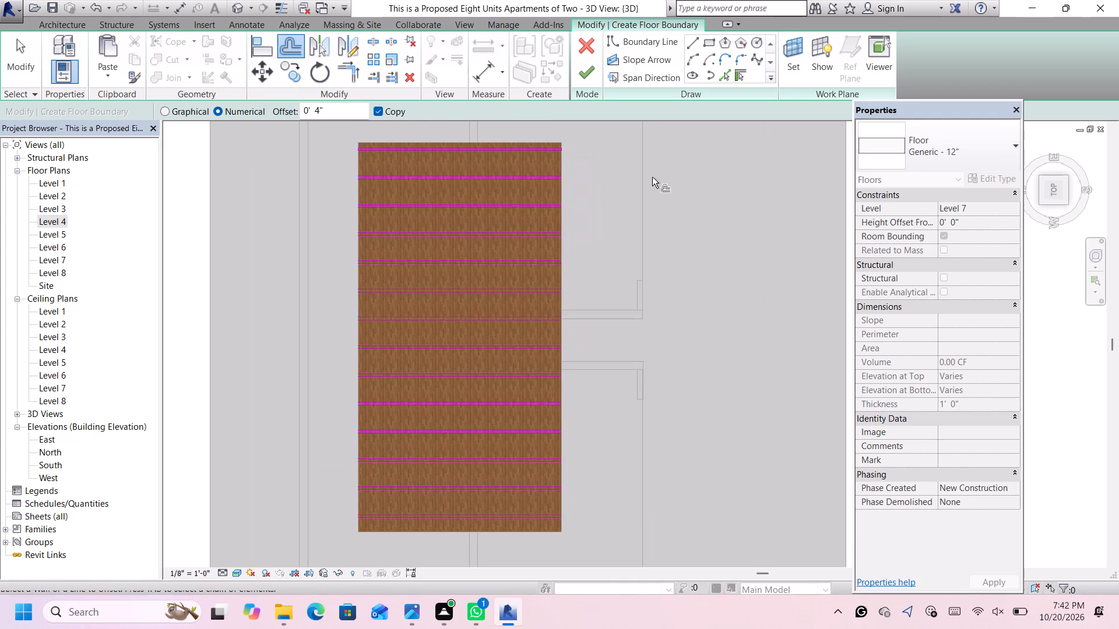
{"action": "key", "text": "Escape"}
Draw a straight boundary line joining the second strip's two long edges at the roof slab's right-hand edge.
{"action": "scroll", "coordinate": [551, 184], "scroll_direction": "up", "scroll_amount": 4}
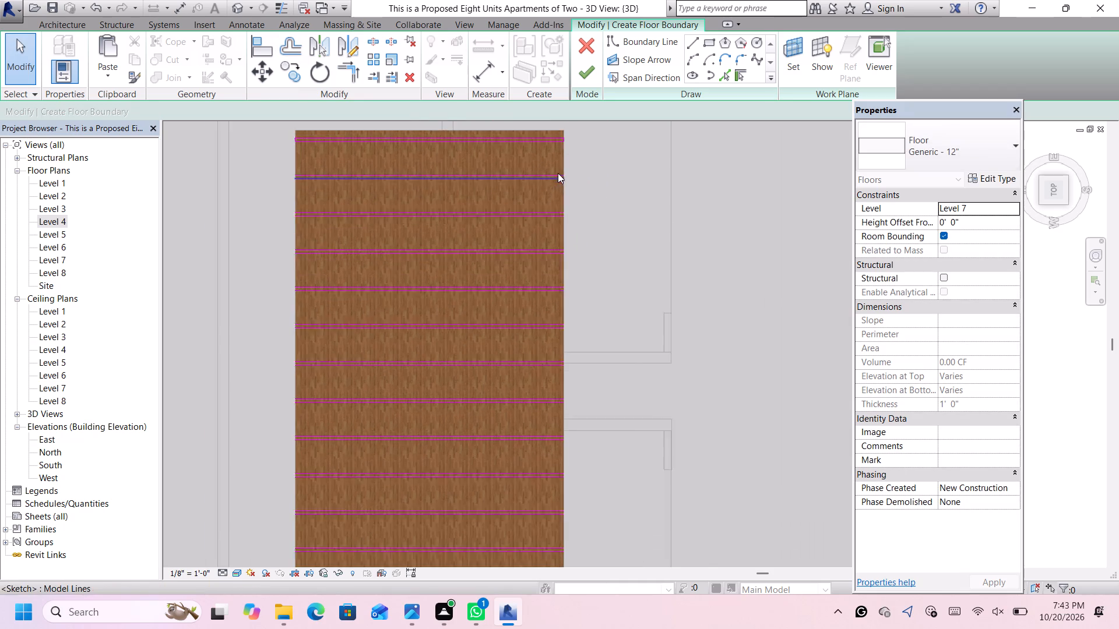
{"action": "scroll", "coordinate": [565, 156], "scroll_direction": "up", "scroll_amount": 5}
{"action": "scroll", "coordinate": [565, 150], "scroll_direction": "down", "scroll_amount": 8}
{"action": "scroll", "coordinate": [563, 141], "scroll_direction": "up", "scroll_amount": 2}
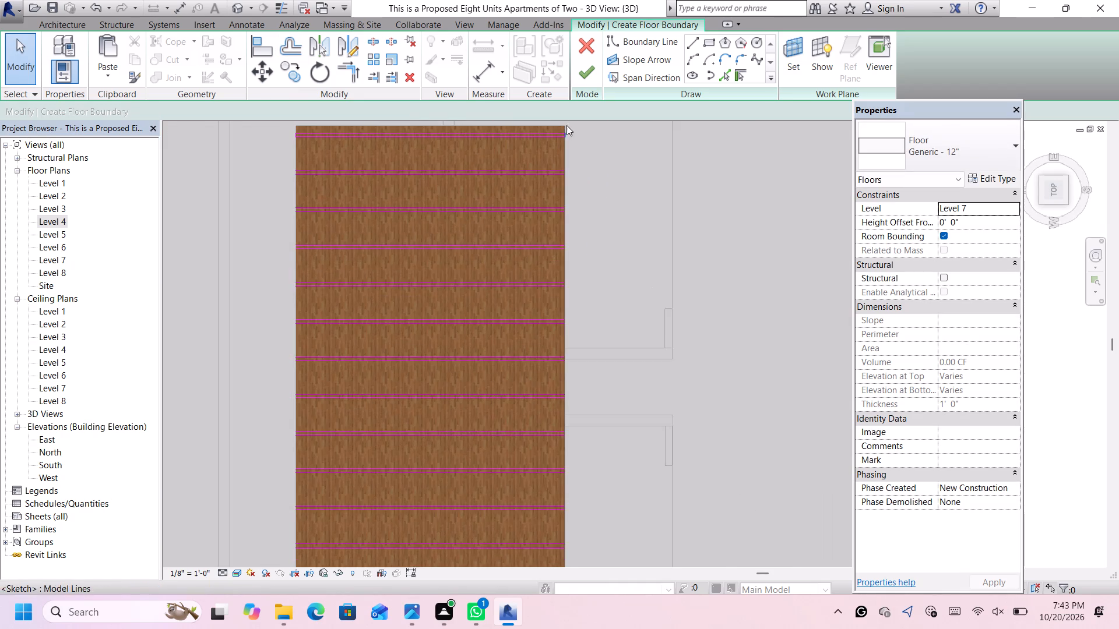
{"action": "scroll", "coordinate": [566, 125], "scroll_direction": "up", "scroll_amount": 13}
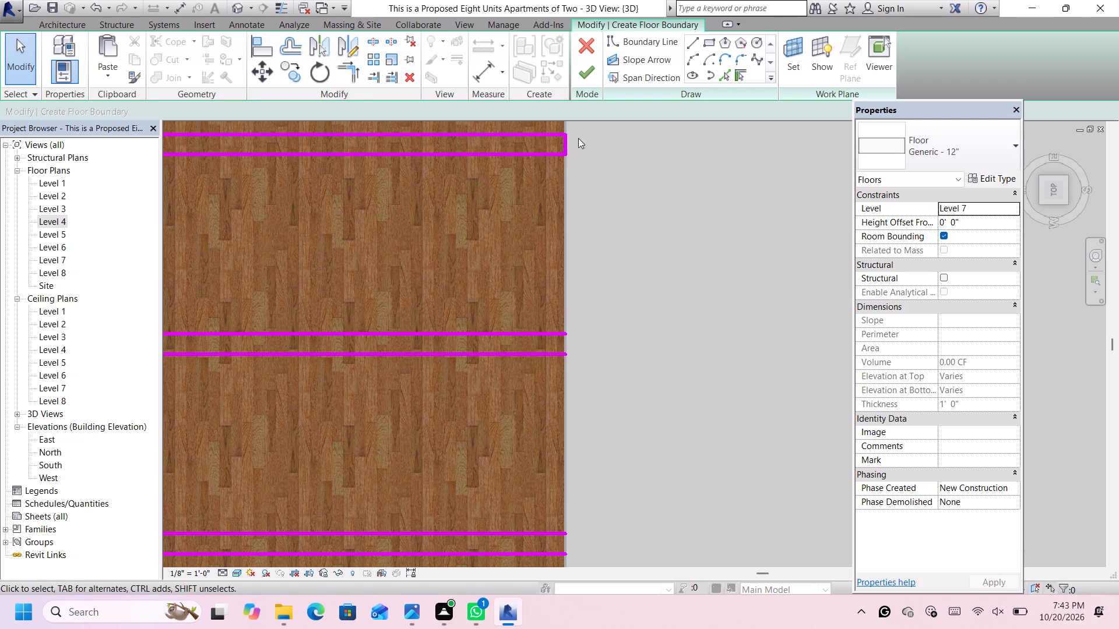
{"action": "left_click", "coordinate": [690, 41]}
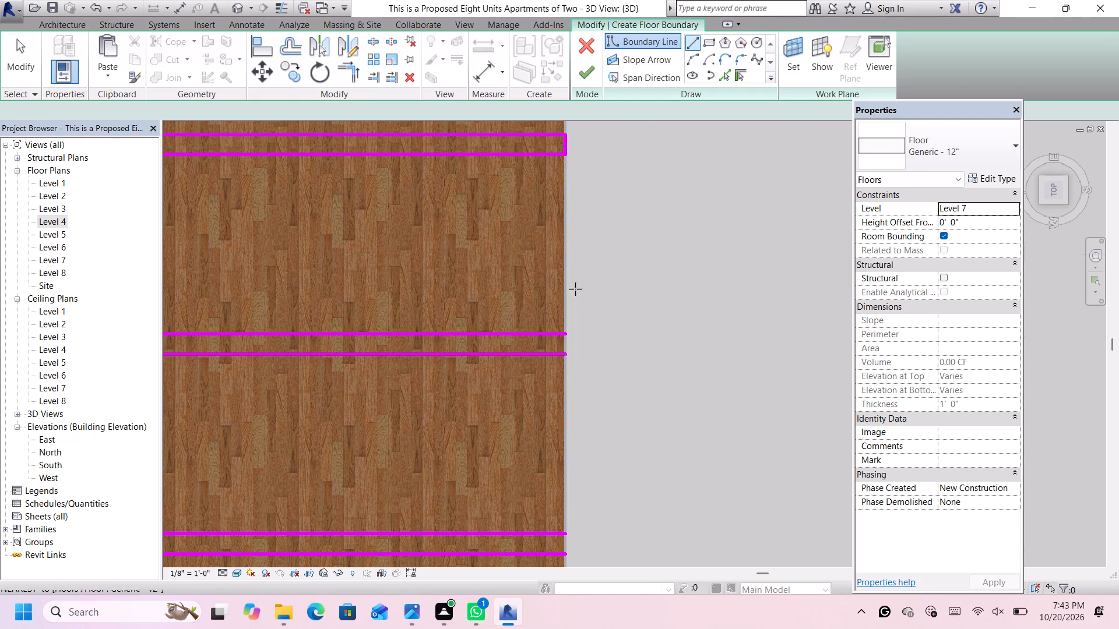
{"action": "scroll", "coordinate": [578, 296], "scroll_direction": "up", "scroll_amount": 4}
{"action": "scroll", "coordinate": [558, 345], "scroll_direction": "up", "scroll_amount": 3}
{"action": "left_click", "coordinate": [556, 367]}
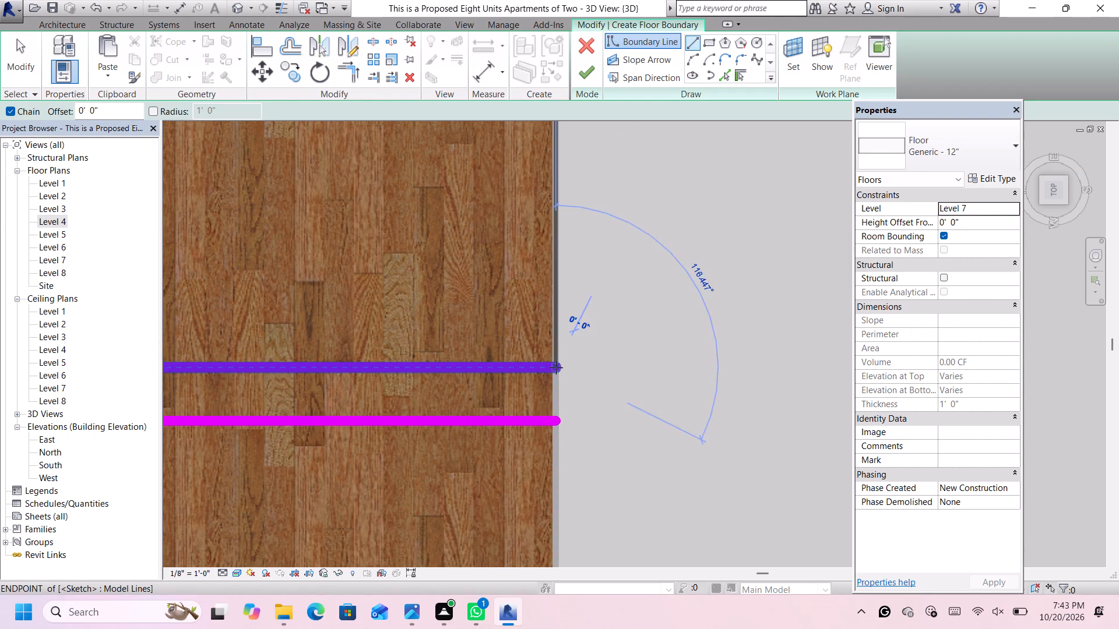
{"action": "left_click", "coordinate": [558, 423]}
{"action": "scroll", "coordinate": [558, 422], "scroll_direction": "down", "scroll_amount": 6}
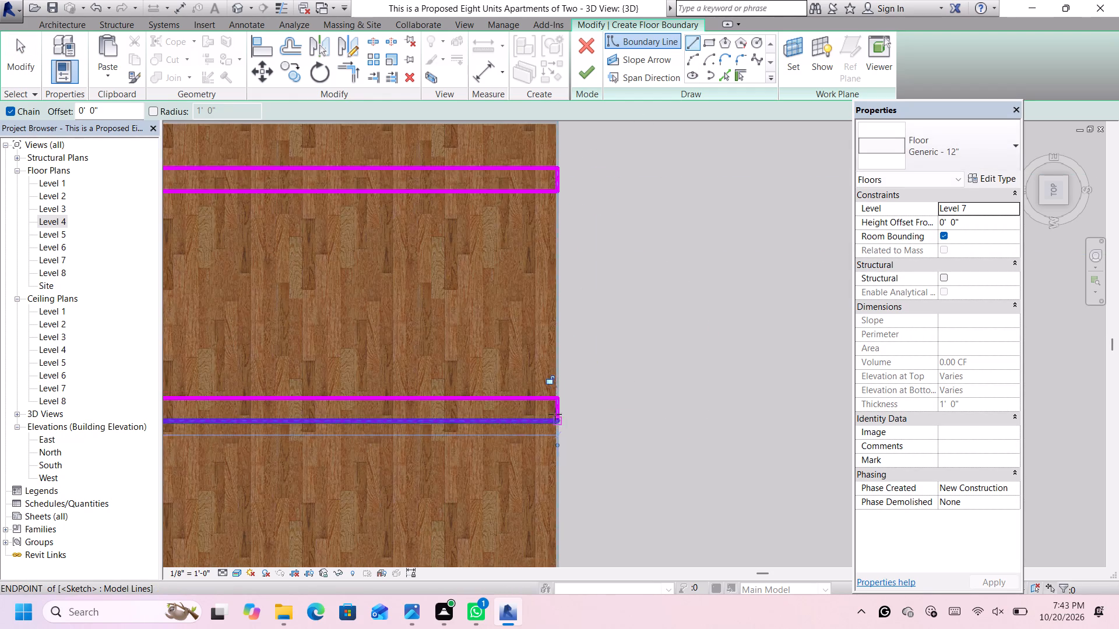
Draw a 4" boundary line joining the second strip's two long edges at the roof slab's left-hand edge.
{"action": "scroll", "coordinate": [554, 413], "scroll_direction": "down", "scroll_amount": 14}
{"action": "scroll", "coordinate": [308, 426], "scroll_direction": "up", "scroll_amount": 1}
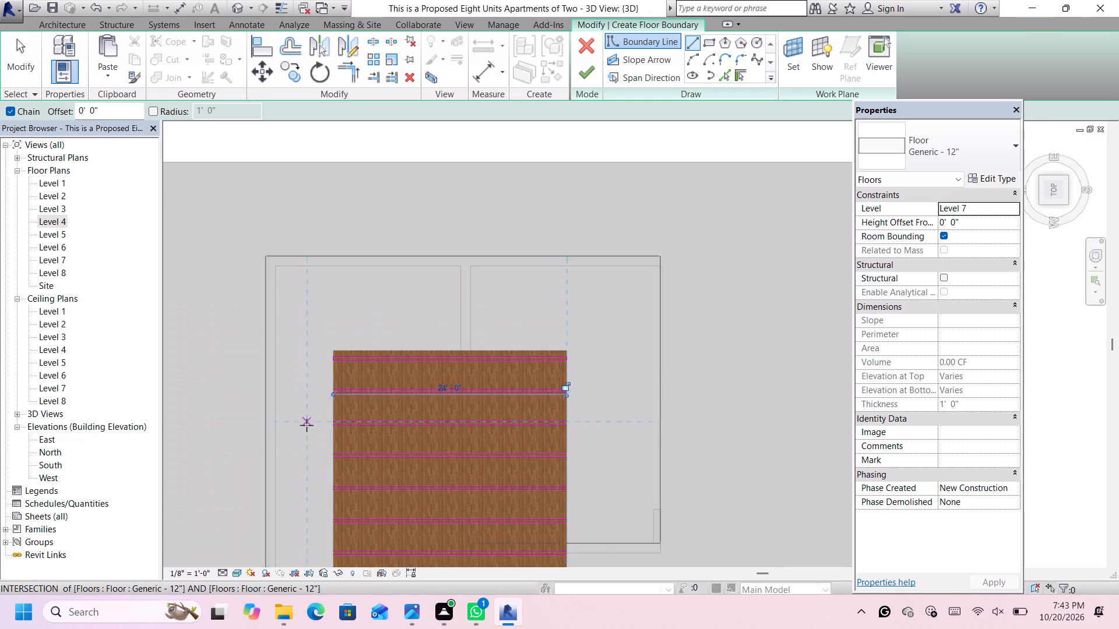
{"action": "scroll", "coordinate": [307, 425], "scroll_direction": "up", "scroll_amount": 4}
{"action": "scroll", "coordinate": [384, 347], "scroll_direction": "up", "scroll_amount": 10}
{"action": "scroll", "coordinate": [293, 366], "scroll_direction": "up", "scroll_amount": 2}
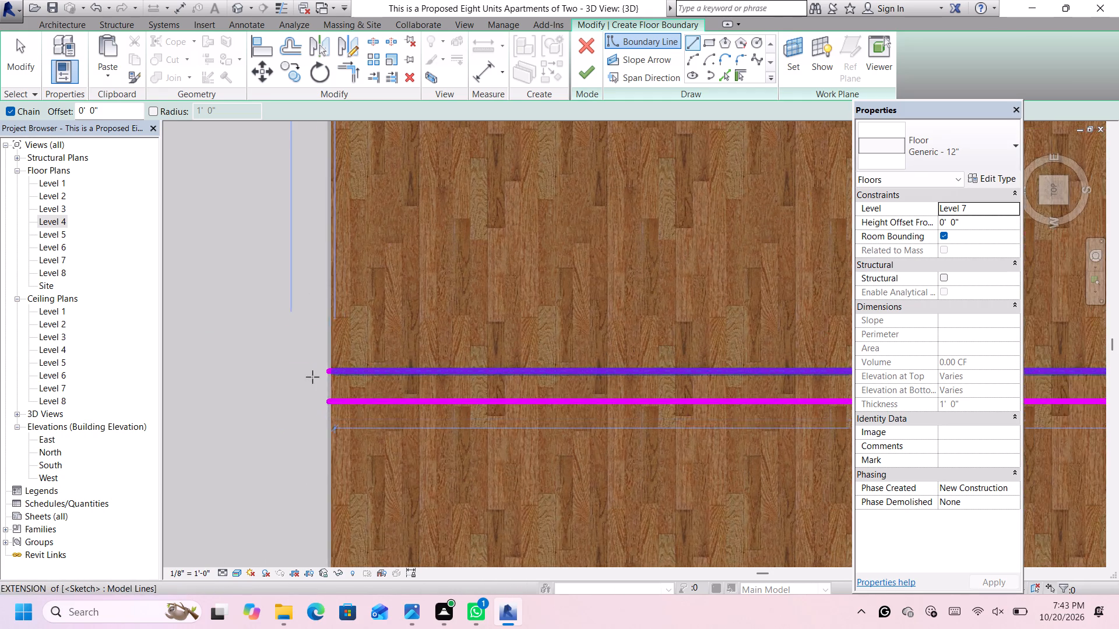
{"action": "scroll", "coordinate": [312, 377], "scroll_direction": "up", "scroll_amount": 2}
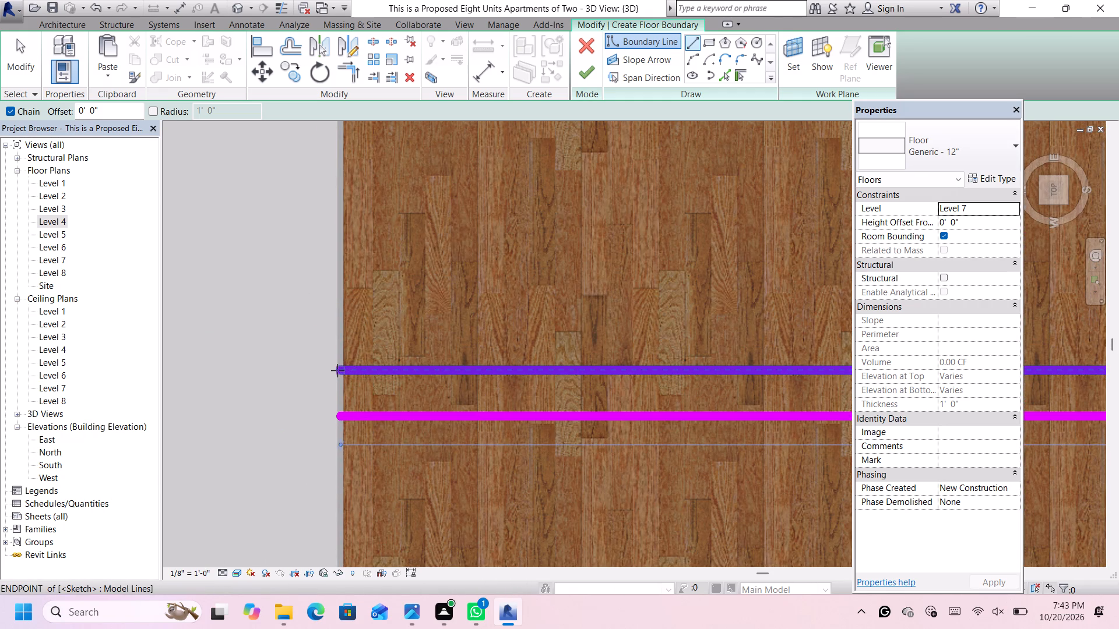
{"action": "left_click", "coordinate": [339, 370]}
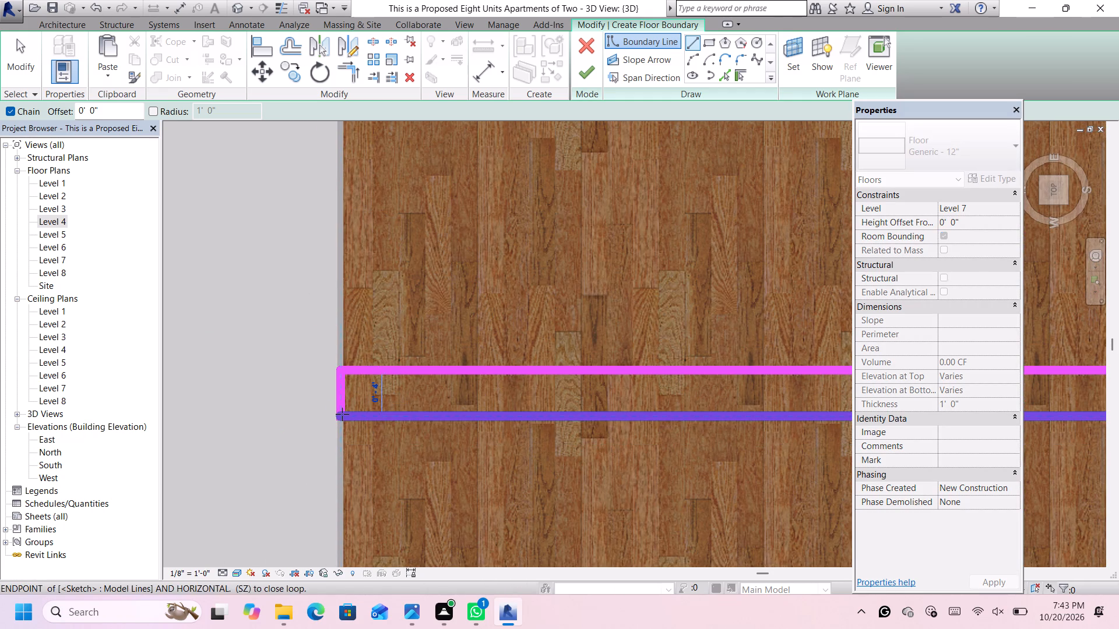
{"action": "left_click", "coordinate": [342, 414]}
Draw a straight boundary line joining the third strip's two long edges at the roof slab's left-hand edge.
{"action": "scroll", "coordinate": [342, 414], "scroll_direction": "down", "scroll_amount": 18}
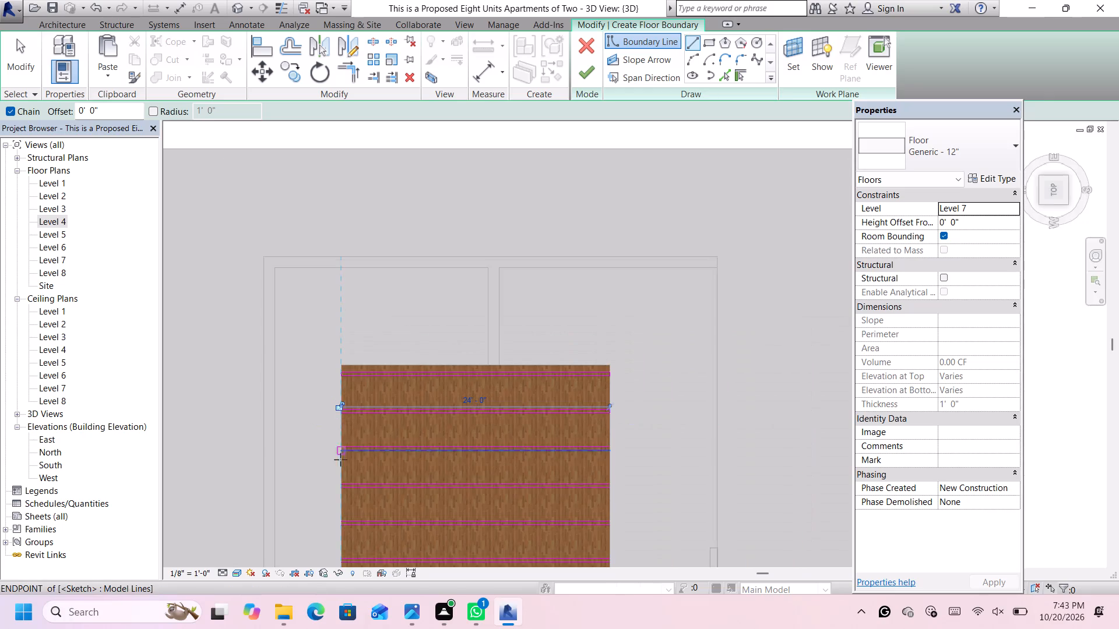
{"action": "scroll", "coordinate": [340, 461], "scroll_direction": "up", "scroll_amount": 13}
{"action": "scroll", "coordinate": [342, 402], "scroll_direction": "up", "scroll_amount": 4}
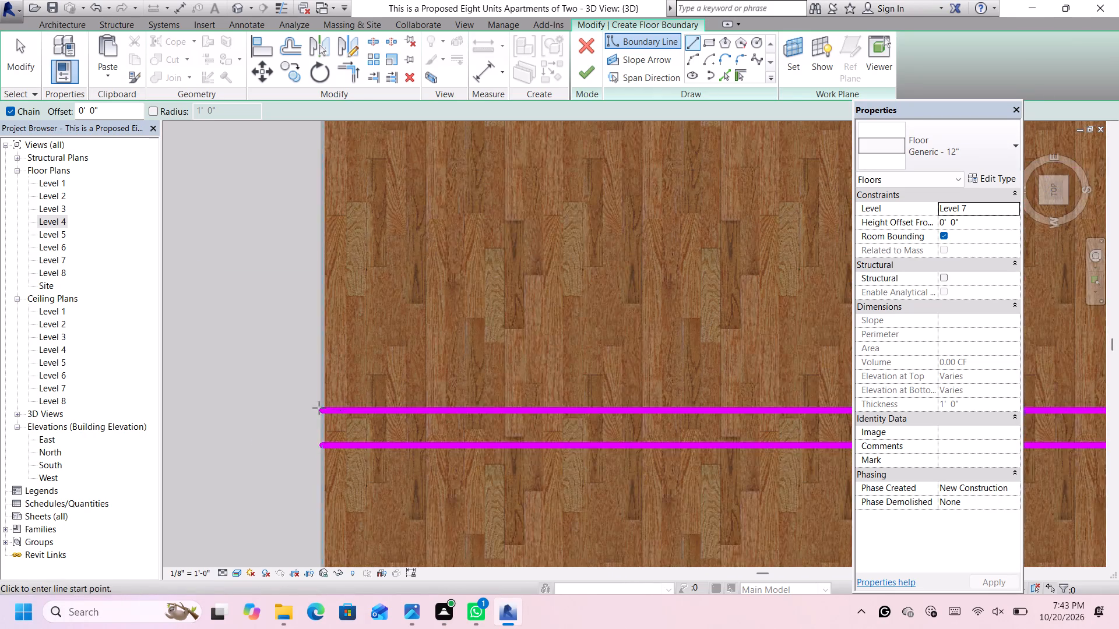
{"action": "left_click", "coordinate": [317, 414]}
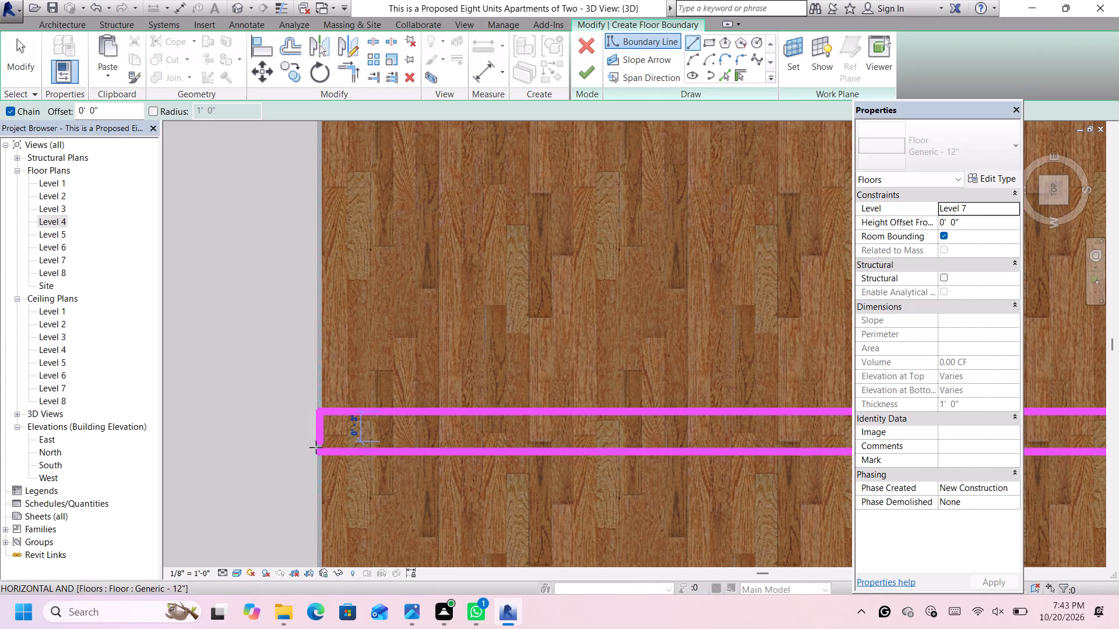
{"action": "left_click", "coordinate": [318, 451]}
Close the third strip with a straight boundary line between its long edges at the roof slab's right-hand edge.
{"action": "scroll", "coordinate": [318, 448], "scroll_direction": "down", "scroll_amount": 15}
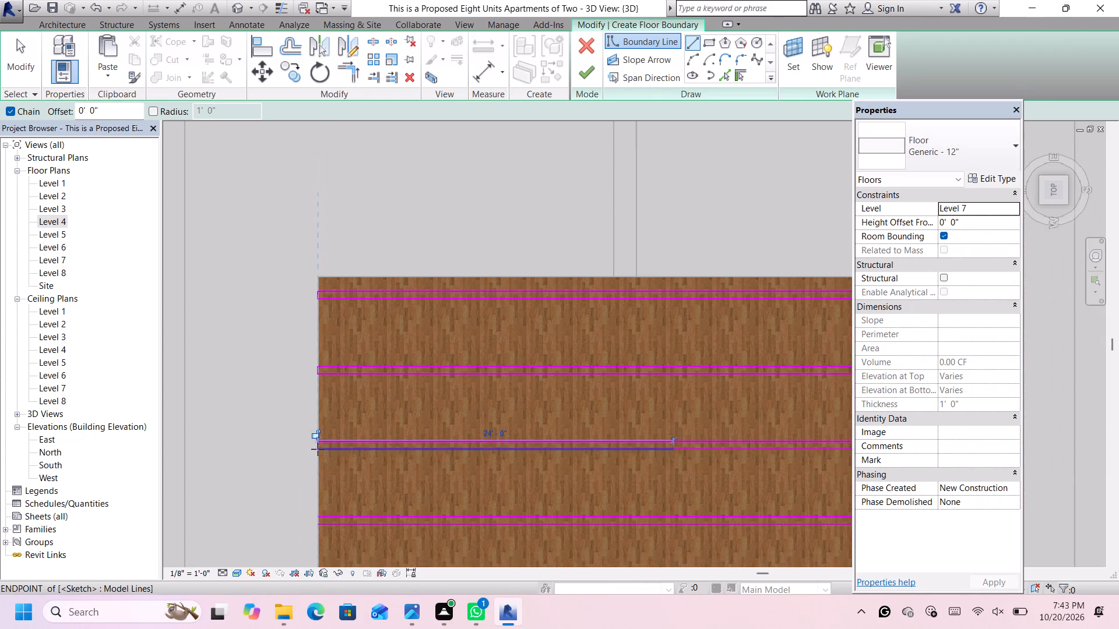
{"action": "scroll", "coordinate": [674, 449], "scroll_direction": "up", "scroll_amount": 5}
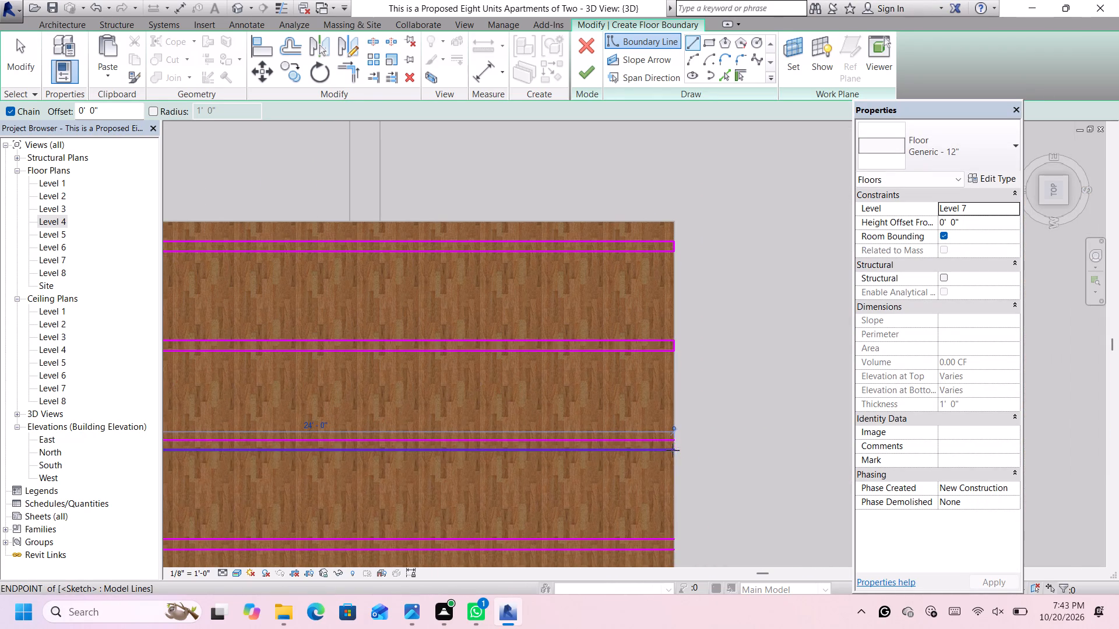
{"action": "scroll", "coordinate": [673, 418], "scroll_direction": "up", "scroll_amount": 9}
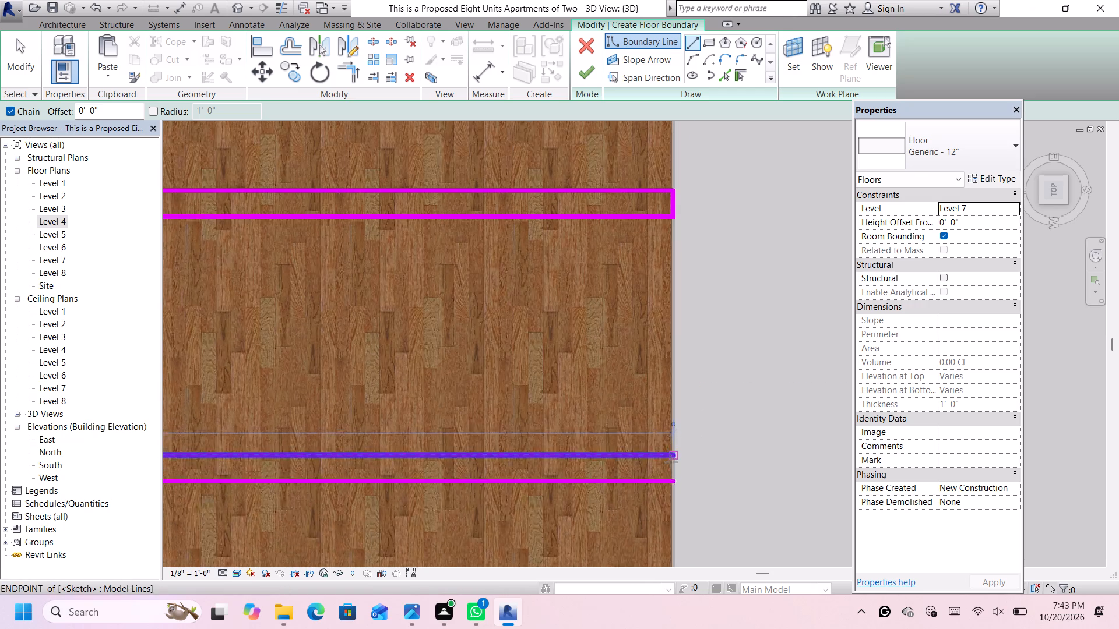
{"action": "left_click", "coordinate": [675, 451]}
{"action": "left_click", "coordinate": [674, 490]}
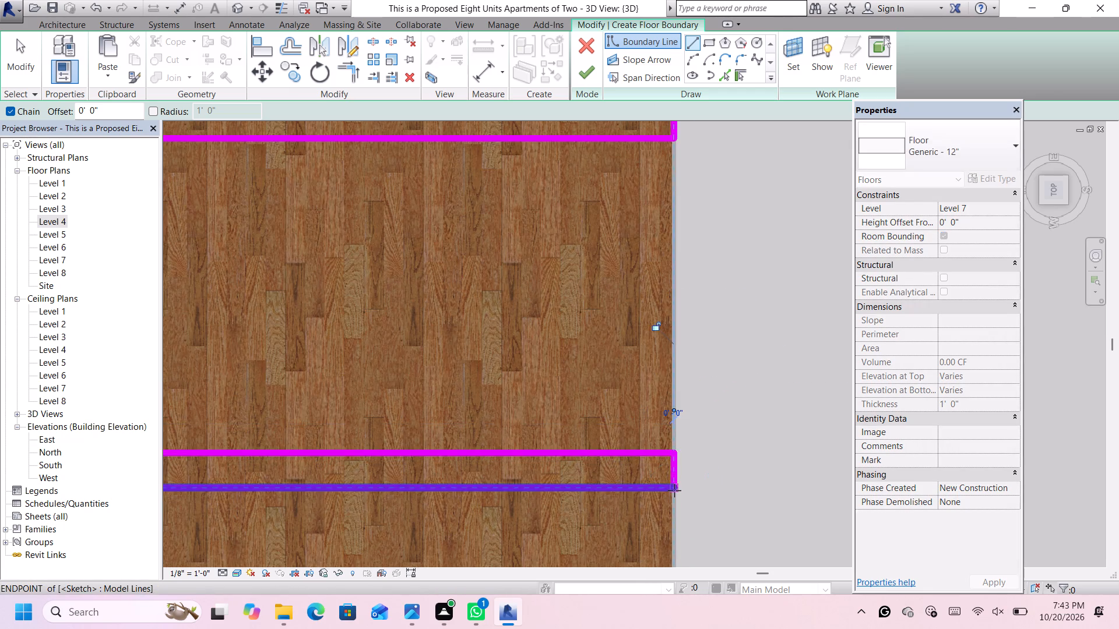
Draw a straight boundary line joining the fourth strip's two long edges at the roof slab's right-hand edge.
{"action": "scroll", "coordinate": [674, 488], "scroll_direction": "down", "scroll_amount": 18}
{"action": "scroll", "coordinate": [706, 550], "scroll_direction": "up", "scroll_amount": 4}
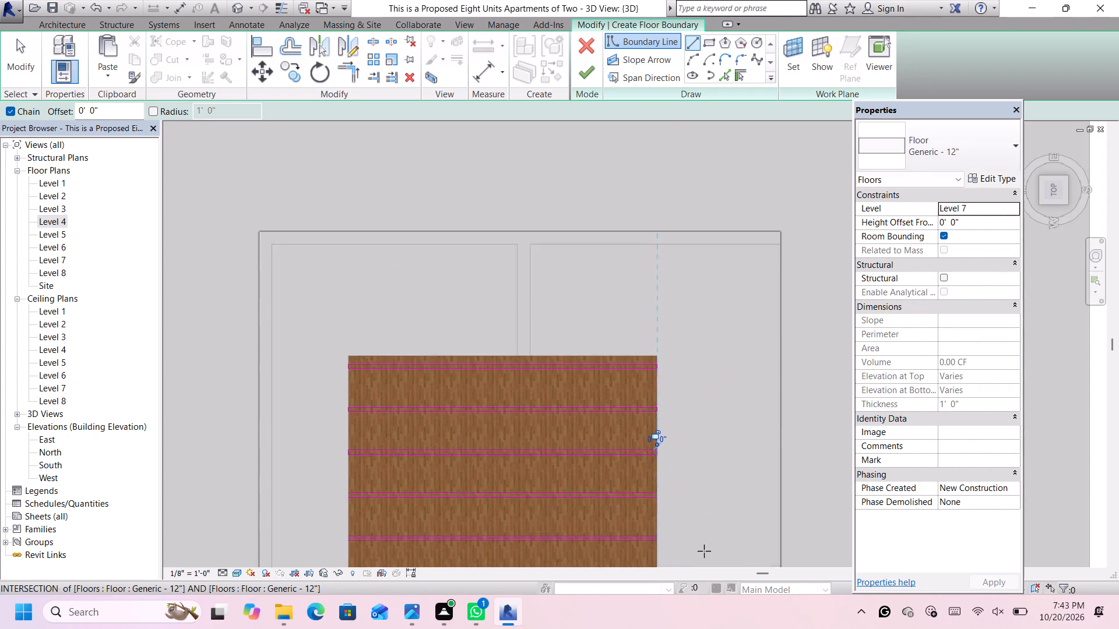
{"action": "scroll", "coordinate": [674, 517], "scroll_direction": "up", "scroll_amount": 11}
{"action": "scroll", "coordinate": [630, 425], "scroll_direction": "up", "scroll_amount": 6}
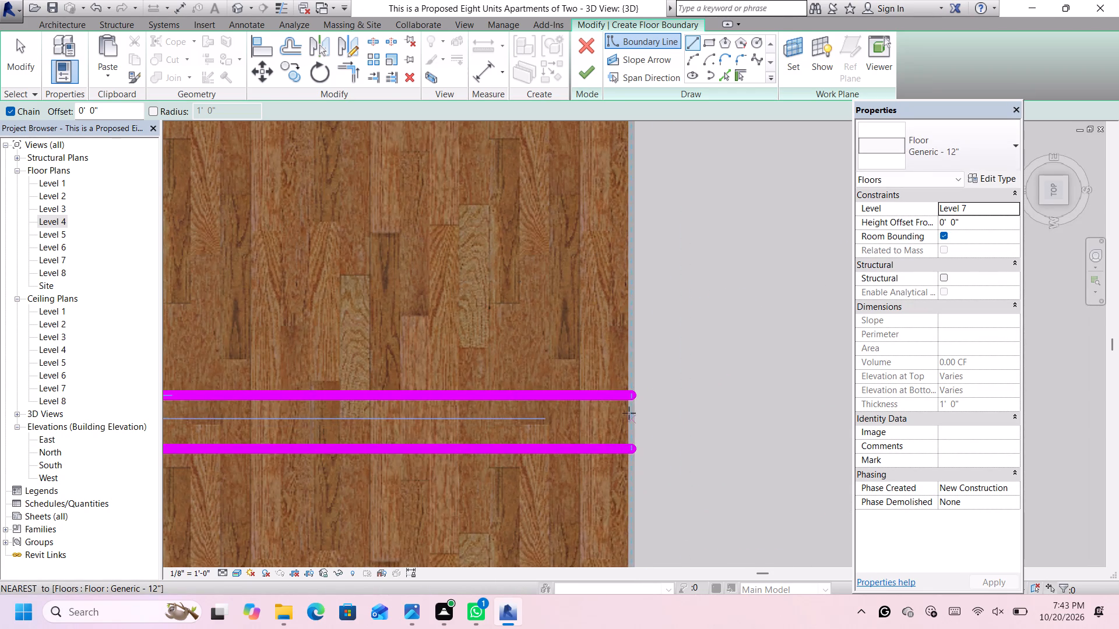
{"action": "left_click", "coordinate": [633, 395]}
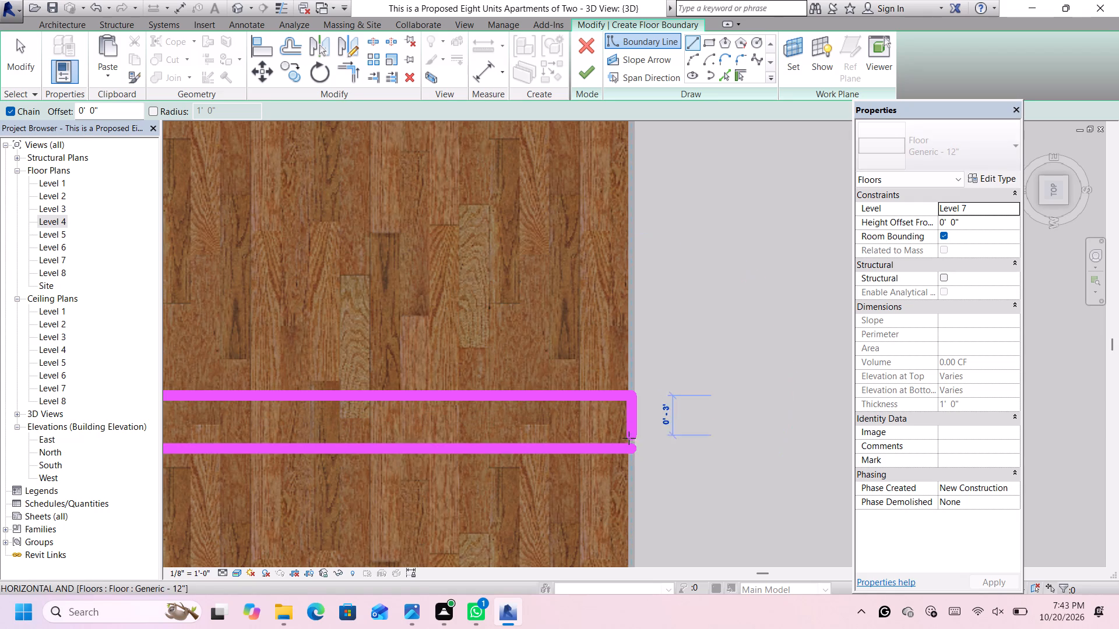
{"action": "left_click", "coordinate": [627, 446]}
Close the fourth strip with a straight boundary line between its long edges at the roof slab's left-hand edge.
{"action": "scroll", "coordinate": [626, 446], "scroll_direction": "down", "scroll_amount": 10}
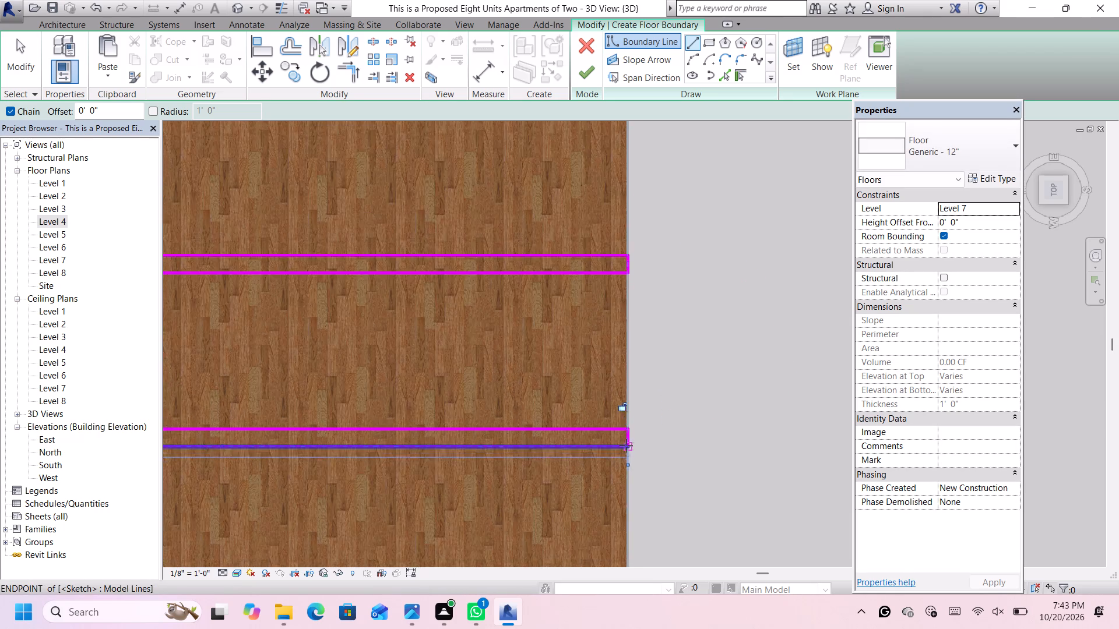
{"action": "scroll", "coordinate": [626, 446], "scroll_direction": "down", "scroll_amount": 11}
{"action": "scroll", "coordinate": [358, 477], "scroll_direction": "up", "scroll_amount": 5}
{"action": "scroll", "coordinate": [467, 410], "scroll_direction": "up", "scroll_amount": 2}
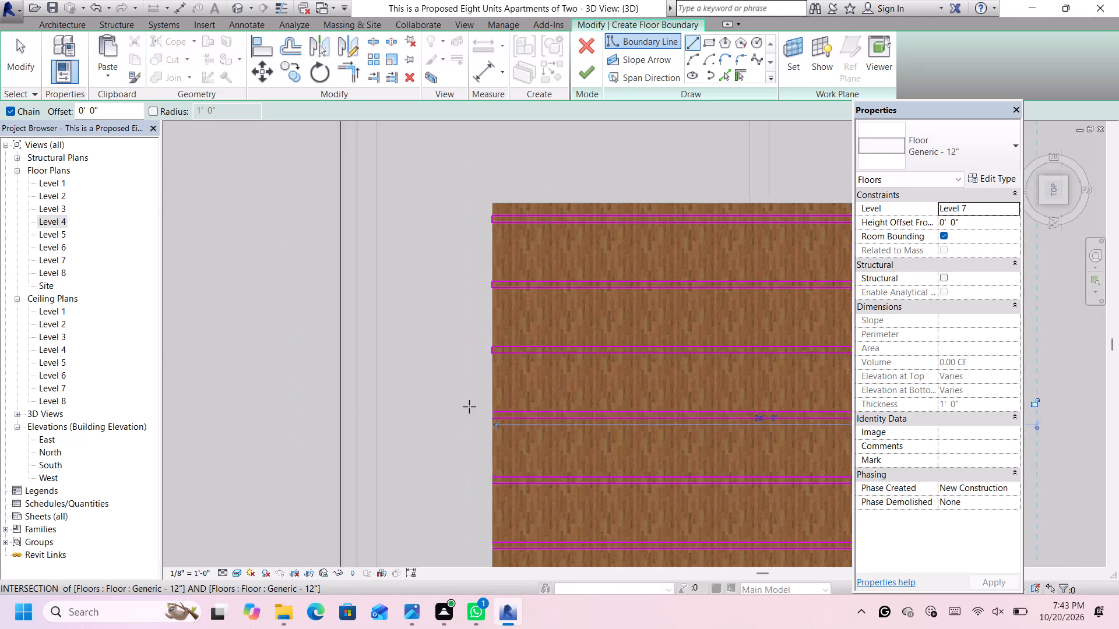
{"action": "scroll", "coordinate": [469, 407], "scroll_direction": "up", "scroll_amount": 13}
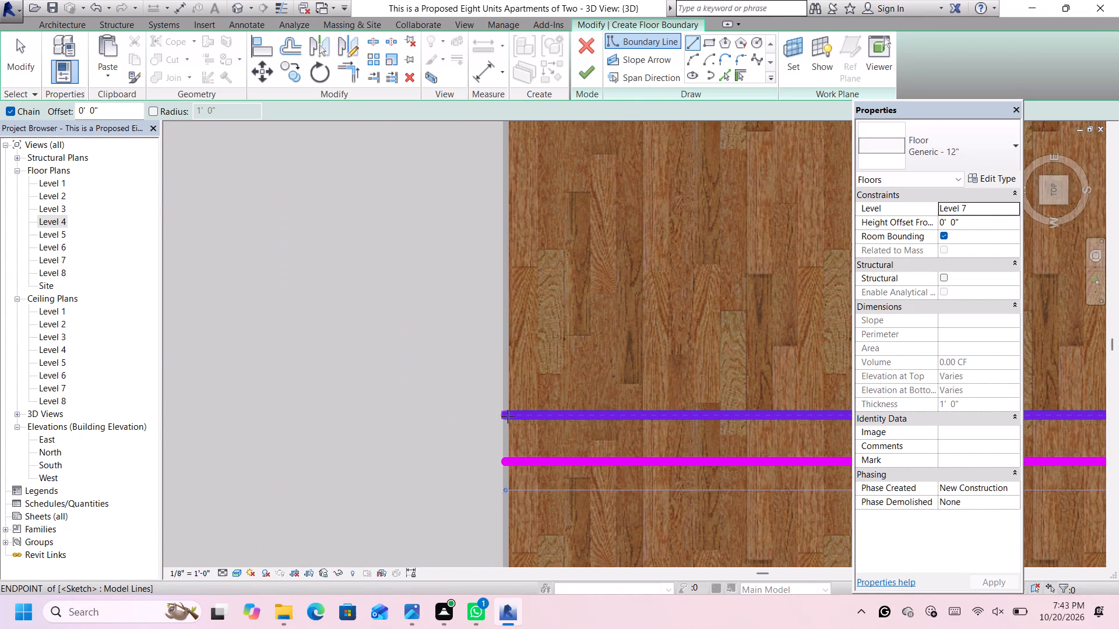
{"action": "left_click", "coordinate": [506, 416]}
{"action": "left_click", "coordinate": [508, 461]}
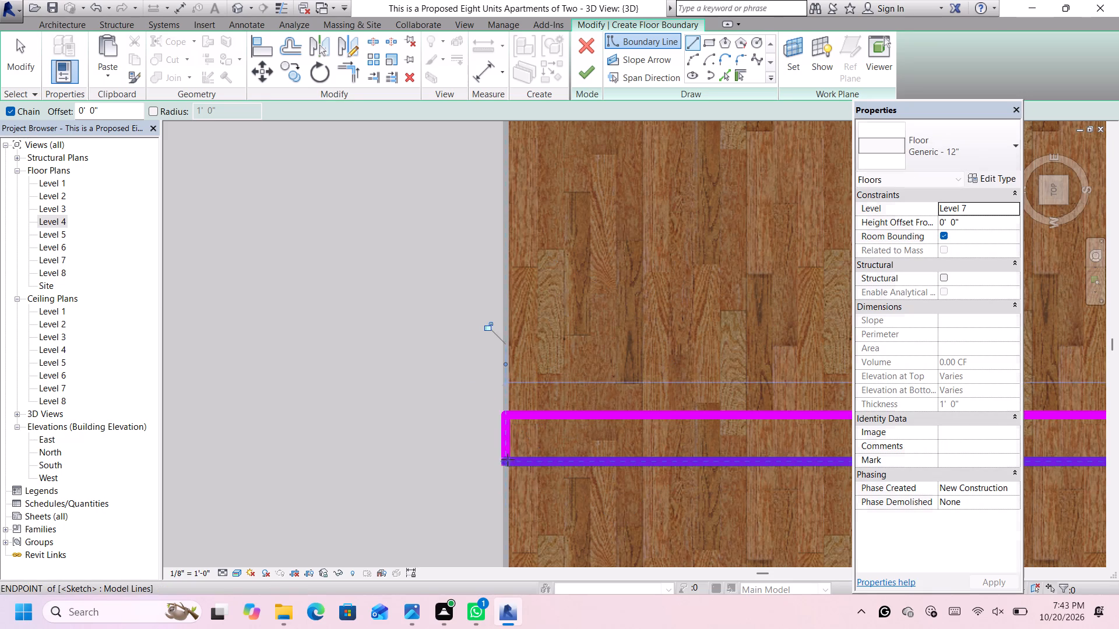
Draw a 4" boundary line joining the fifth strip's two long edges at the roof slab's left-hand edge.
{"action": "scroll", "coordinate": [508, 460], "scroll_direction": "down", "scroll_amount": 20}
{"action": "scroll", "coordinate": [508, 460], "scroll_direction": "down", "scroll_amount": 2}
{"action": "scroll", "coordinate": [512, 506], "scroll_direction": "up", "scroll_amount": 4}
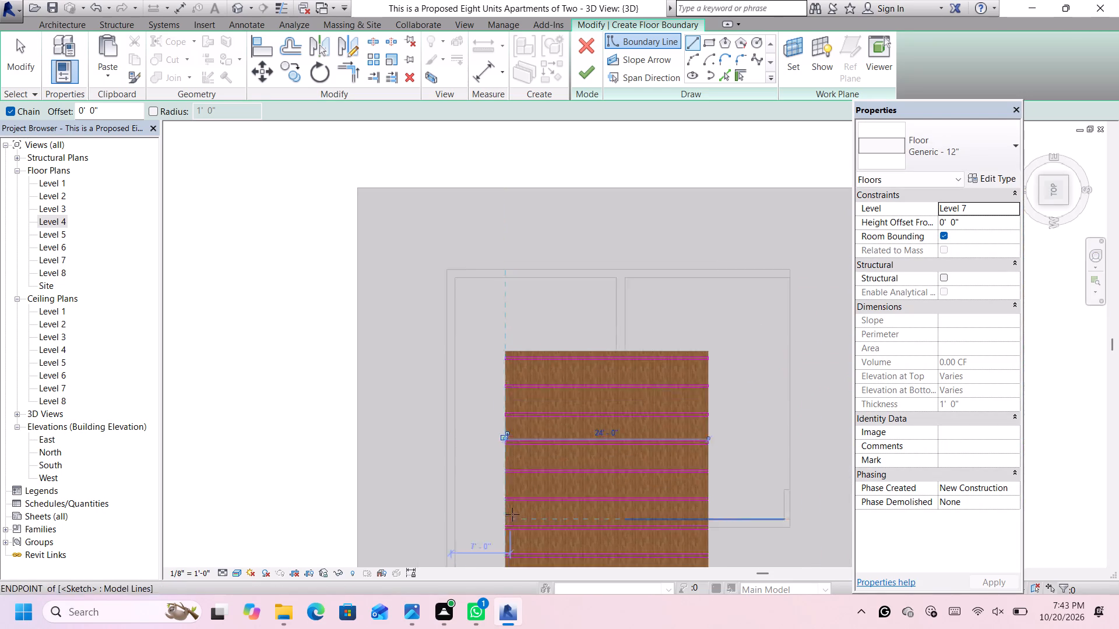
{"action": "scroll", "coordinate": [512, 514], "scroll_direction": "up", "scroll_amount": 7}
{"action": "scroll", "coordinate": [490, 361], "scroll_direction": "up", "scroll_amount": 5}
{"action": "scroll", "coordinate": [497, 408], "scroll_direction": "up", "scroll_amount": 5}
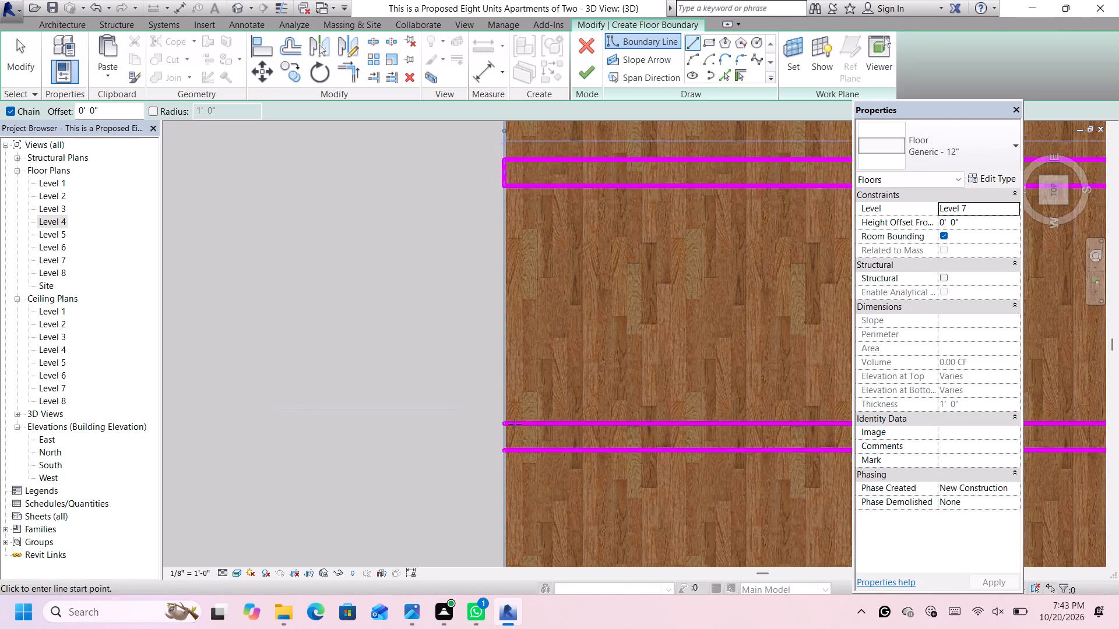
{"action": "left_click", "coordinate": [502, 429]}
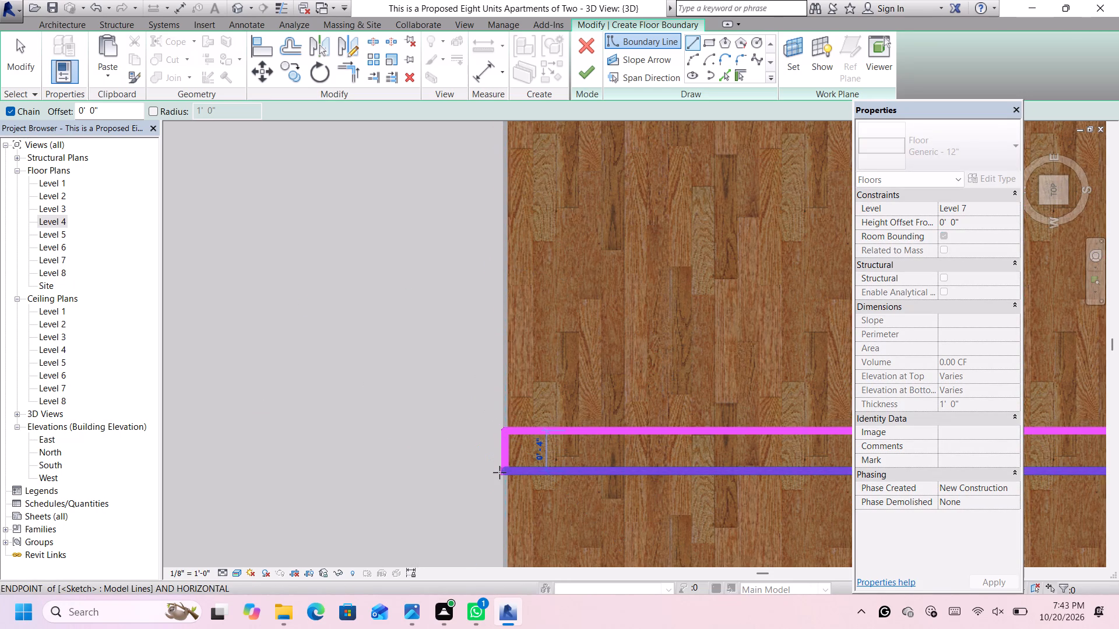
{"action": "left_click", "coordinate": [504, 472]}
Close the fifth strip with a 4" boundary line between its long edges at the roof slab's right-hand edge.
{"action": "scroll", "coordinate": [504, 470], "scroll_direction": "down", "scroll_amount": 14}
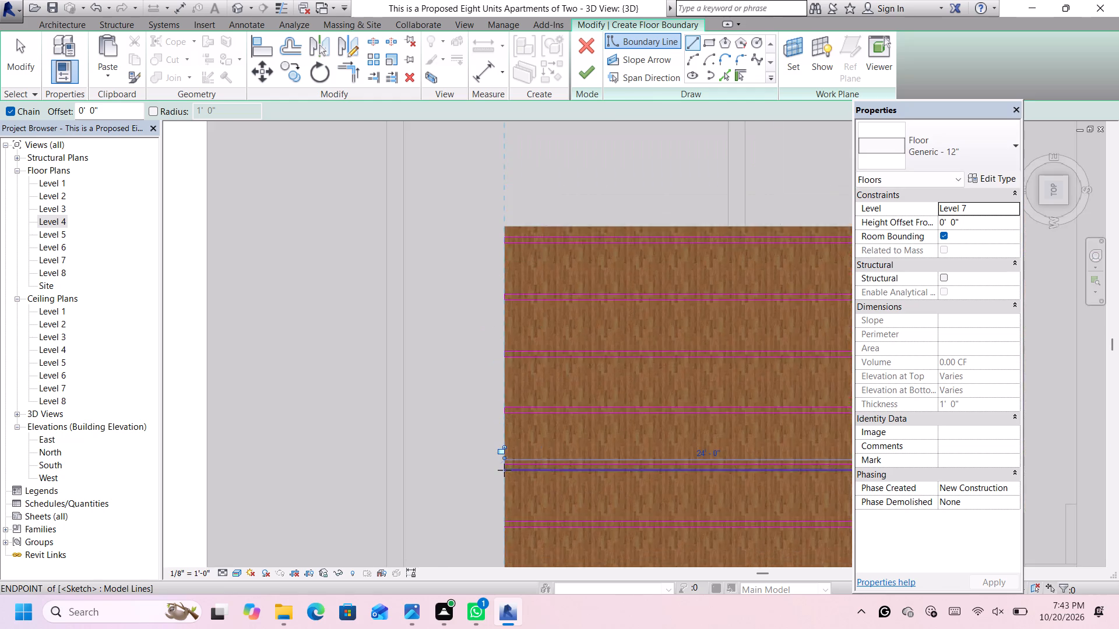
{"action": "scroll", "coordinate": [504, 470], "scroll_direction": "down", "scroll_amount": 3}
{"action": "scroll", "coordinate": [765, 459], "scroll_direction": "up", "scroll_amount": 13}
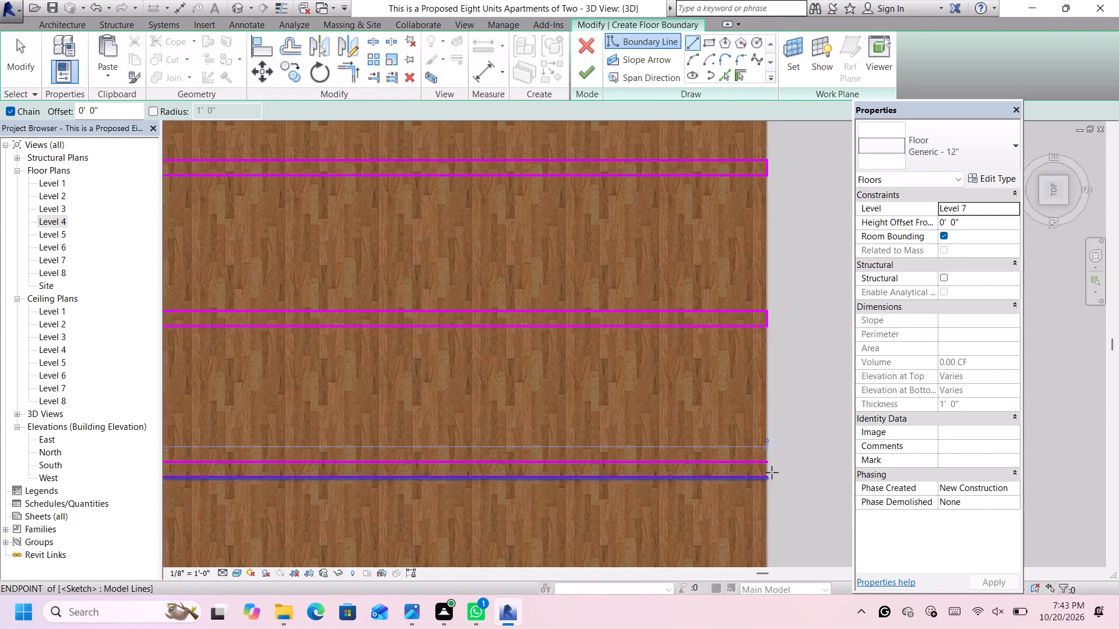
{"action": "scroll", "coordinate": [772, 472], "scroll_direction": "up", "scroll_amount": 3}
{"action": "left_click", "coordinate": [763, 455]}
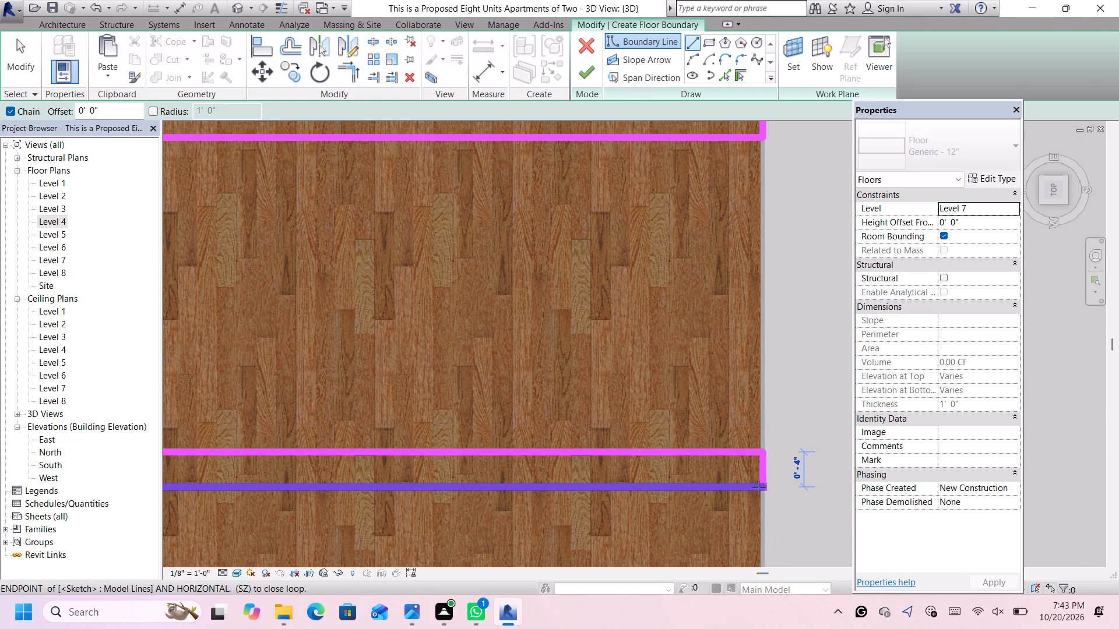
{"action": "left_click", "coordinate": [759, 487]}
Draw a straight boundary line joining the sixth strip's two long edges at the roof slab's right-hand edge.
{"action": "scroll", "coordinate": [759, 487], "scroll_direction": "down", "scroll_amount": 6}
{"action": "scroll", "coordinate": [759, 487], "scroll_direction": "down", "scroll_amount": 16}
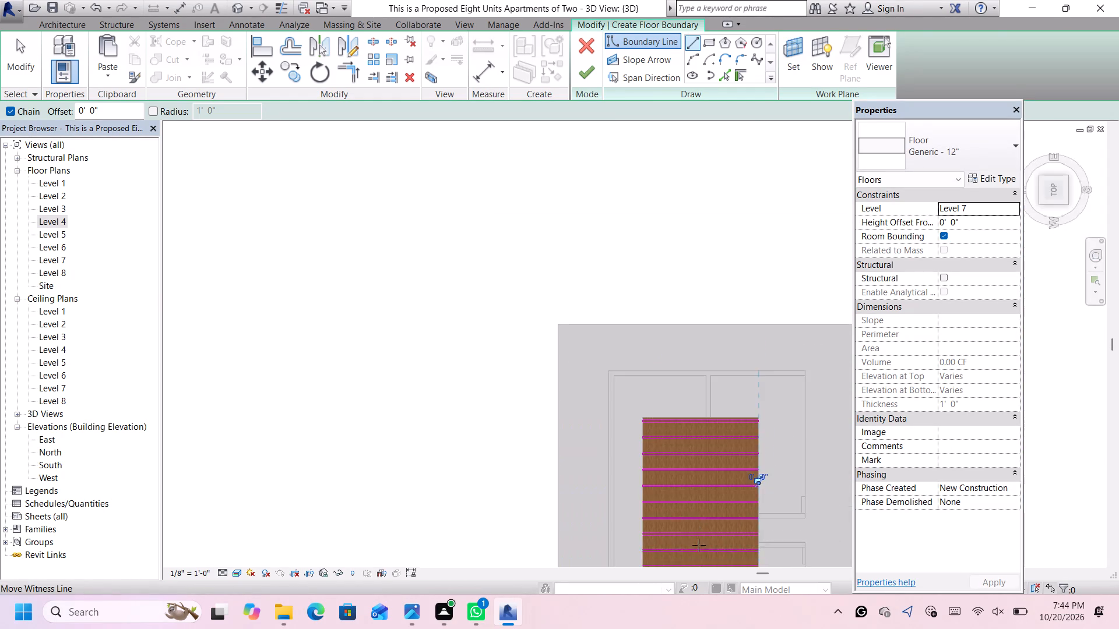
{"action": "scroll", "coordinate": [681, 558], "scroll_direction": "up", "scroll_amount": 5}
{"action": "scroll", "coordinate": [635, 434], "scroll_direction": "up", "scroll_amount": 7}
{"action": "scroll", "coordinate": [643, 451], "scroll_direction": "down", "scroll_amount": 12}
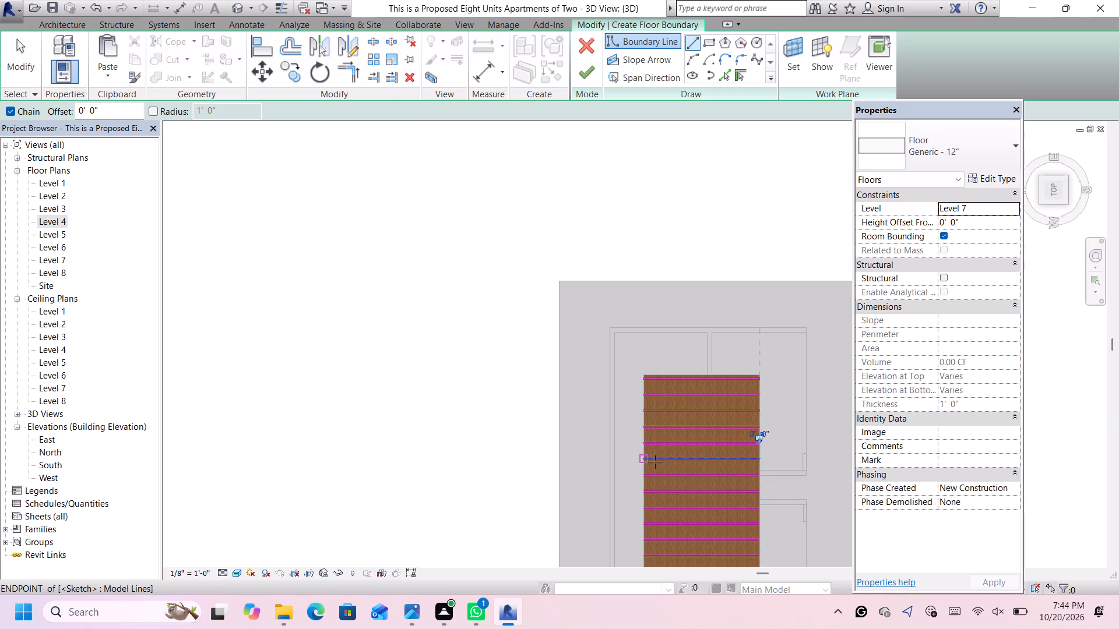
{"action": "scroll", "coordinate": [750, 524], "scroll_direction": "up", "scroll_amount": 10}
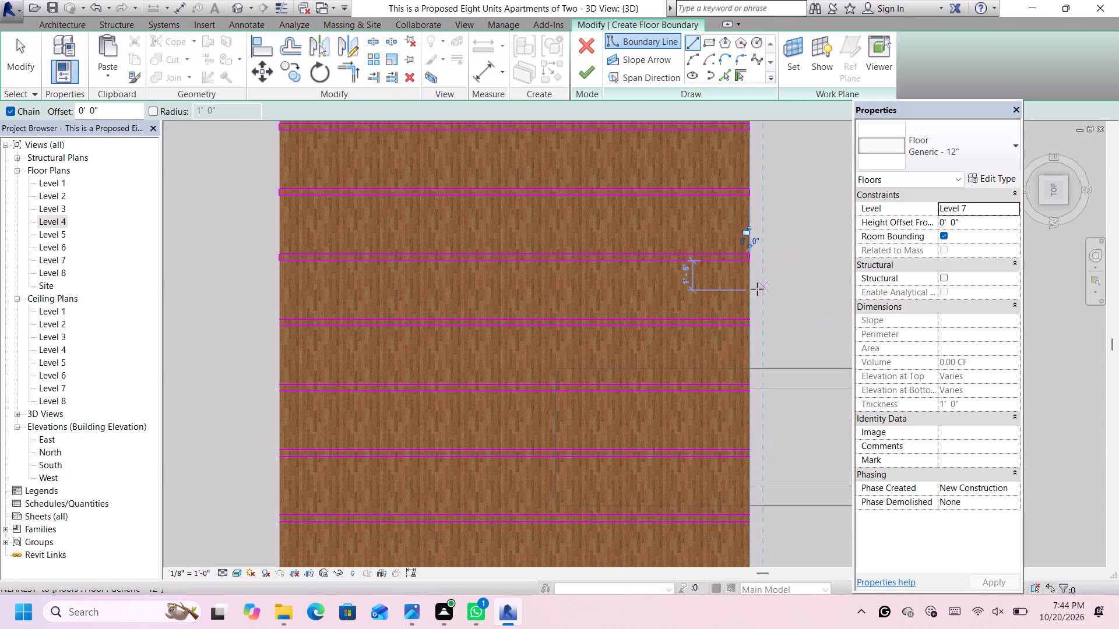
{"action": "scroll", "coordinate": [757, 289], "scroll_direction": "up", "scroll_amount": 9}
{"action": "scroll", "coordinate": [745, 355], "scroll_direction": "up", "scroll_amount": 5}
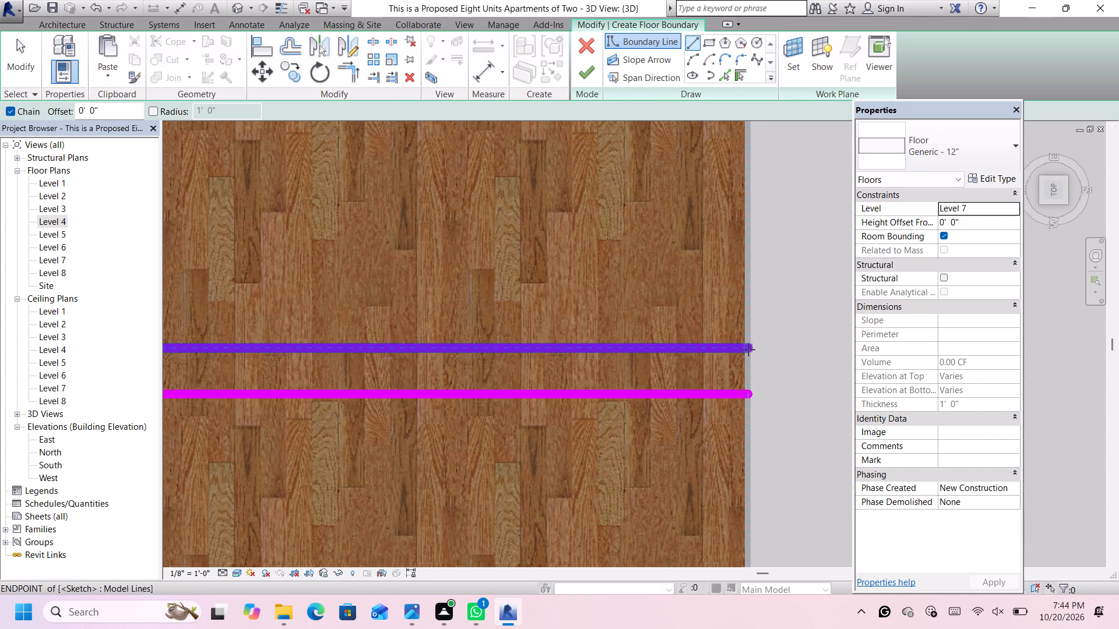
{"action": "left_click", "coordinate": [748, 348]}
{"action": "left_click", "coordinate": [751, 393]}
Close the sixth strip with a straight boundary line between its long edges at the roof slab's left-hand edge.
{"action": "scroll", "coordinate": [751, 391], "scroll_direction": "down", "scroll_amount": 6}
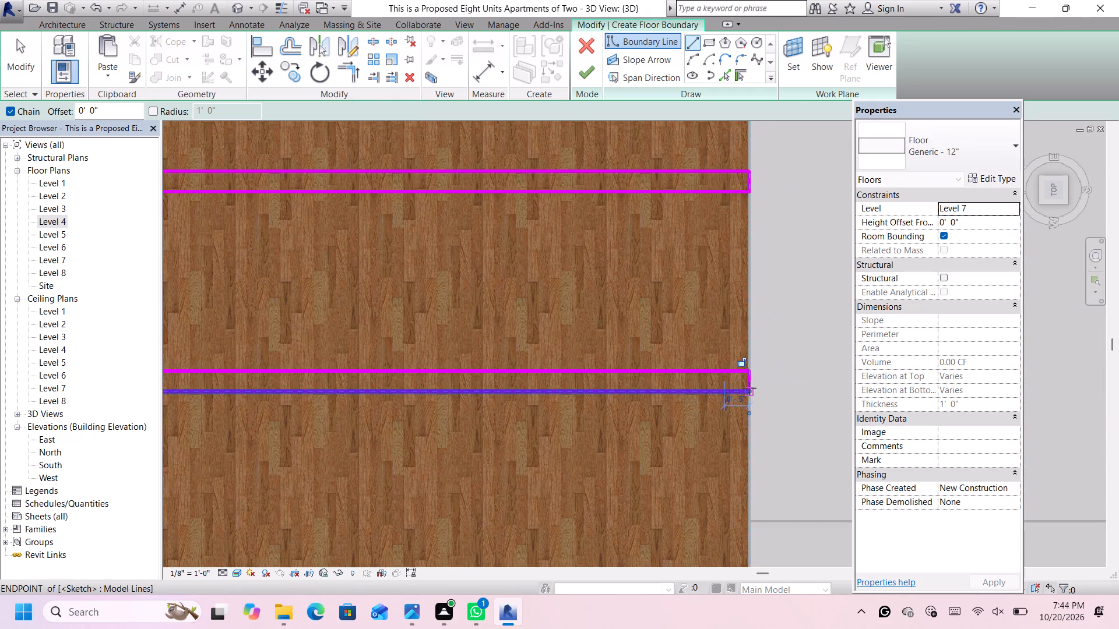
{"action": "scroll", "coordinate": [749, 388], "scroll_direction": "down", "scroll_amount": 6}
{"action": "scroll", "coordinate": [275, 323], "scroll_direction": "down", "scroll_amount": 8}
{"action": "scroll", "coordinate": [287, 340], "scroll_direction": "up", "scroll_amount": 4}
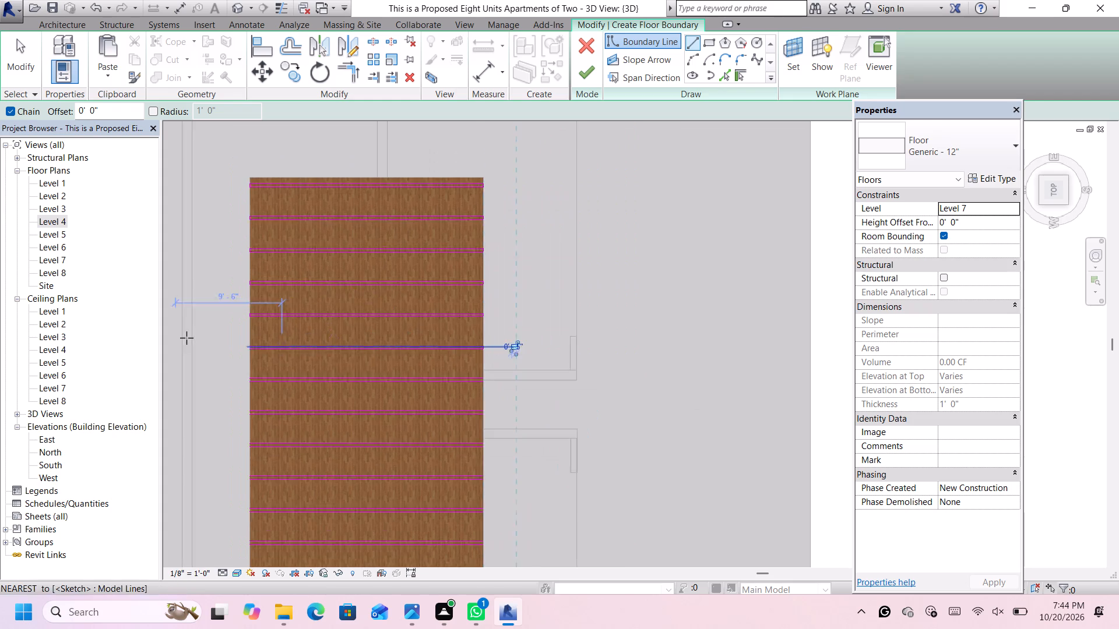
{"action": "scroll", "coordinate": [186, 338], "scroll_direction": "up", "scroll_amount": 2}
{"action": "scroll", "coordinate": [244, 352], "scroll_direction": "up", "scroll_amount": 4}
{"action": "scroll", "coordinate": [343, 376], "scroll_direction": "up", "scroll_amount": 10}
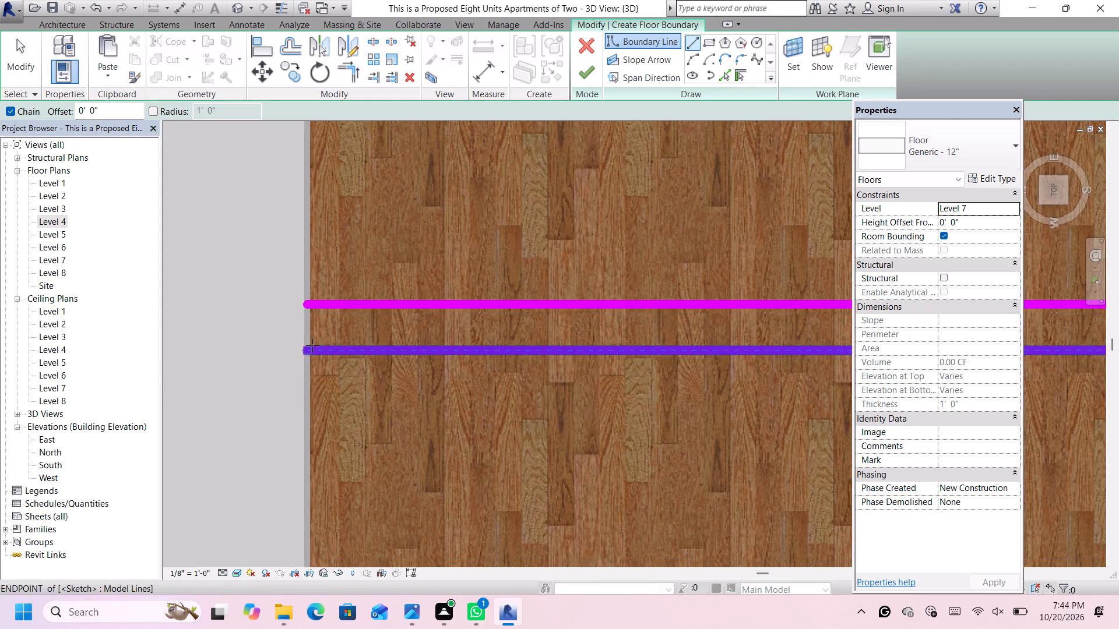
{"action": "scroll", "coordinate": [312, 345], "scroll_direction": "up", "scroll_amount": 3}
{"action": "left_click", "coordinate": [305, 281]}
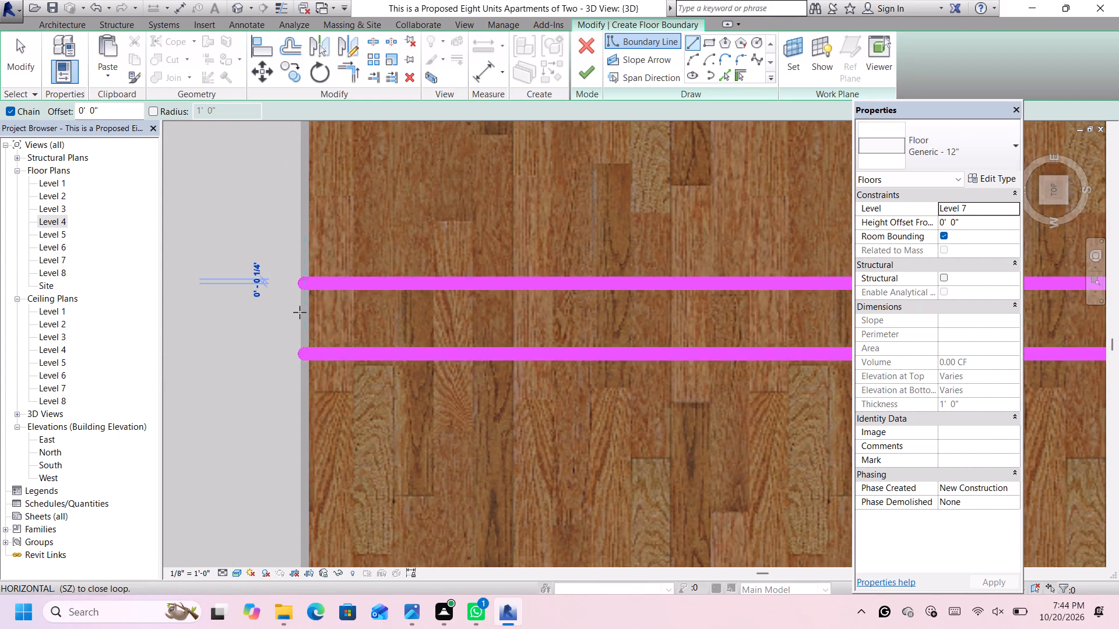
{"action": "left_click", "coordinate": [307, 349]}
Close the seventh strip with a straight boundary line between its long edges at the roof slab's left-hand edge.
{"action": "scroll", "coordinate": [307, 348], "scroll_direction": "down", "scroll_amount": 12}
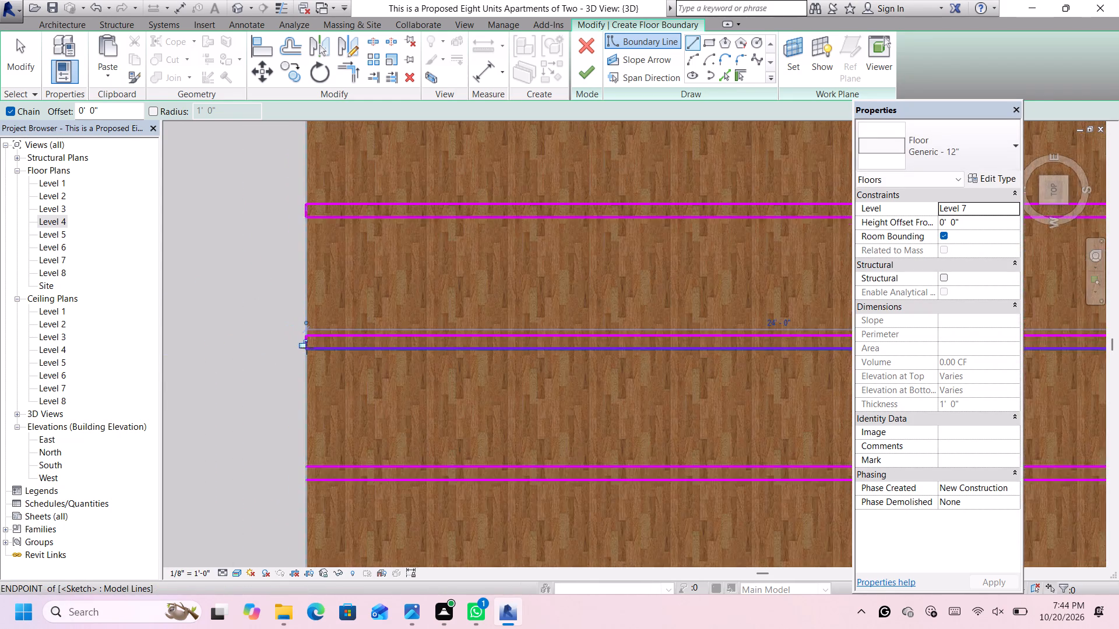
{"action": "scroll", "coordinate": [307, 348], "scroll_direction": "down", "scroll_amount": 8}
{"action": "scroll", "coordinate": [314, 393], "scroll_direction": "up", "scroll_amount": 7}
{"action": "scroll", "coordinate": [287, 353], "scroll_direction": "up", "scroll_amount": 11}
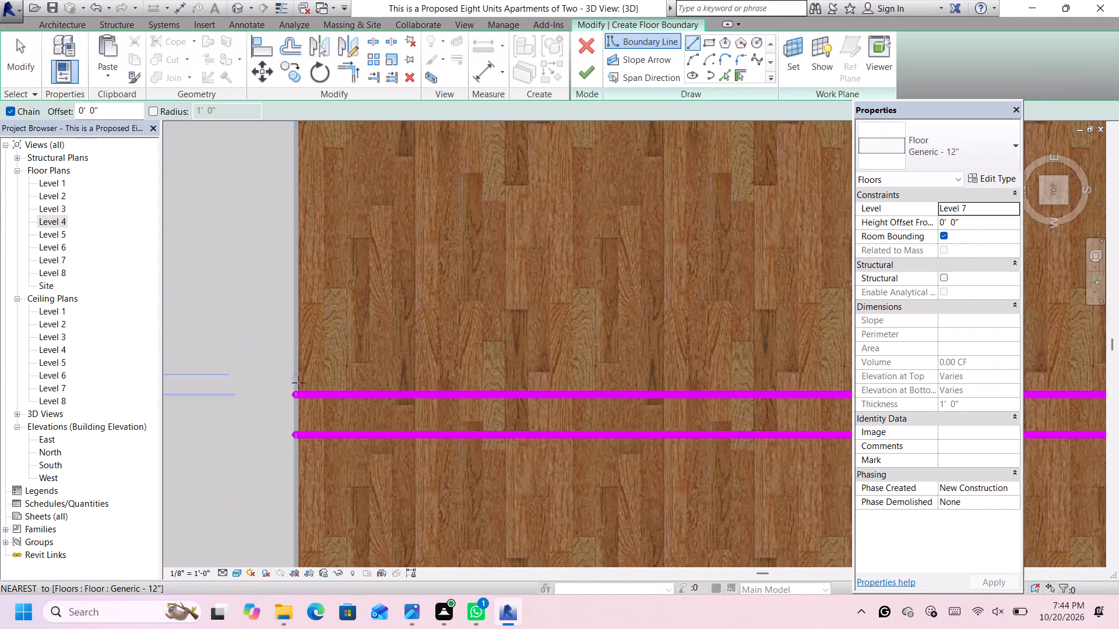
{"action": "left_click", "coordinate": [294, 401]}
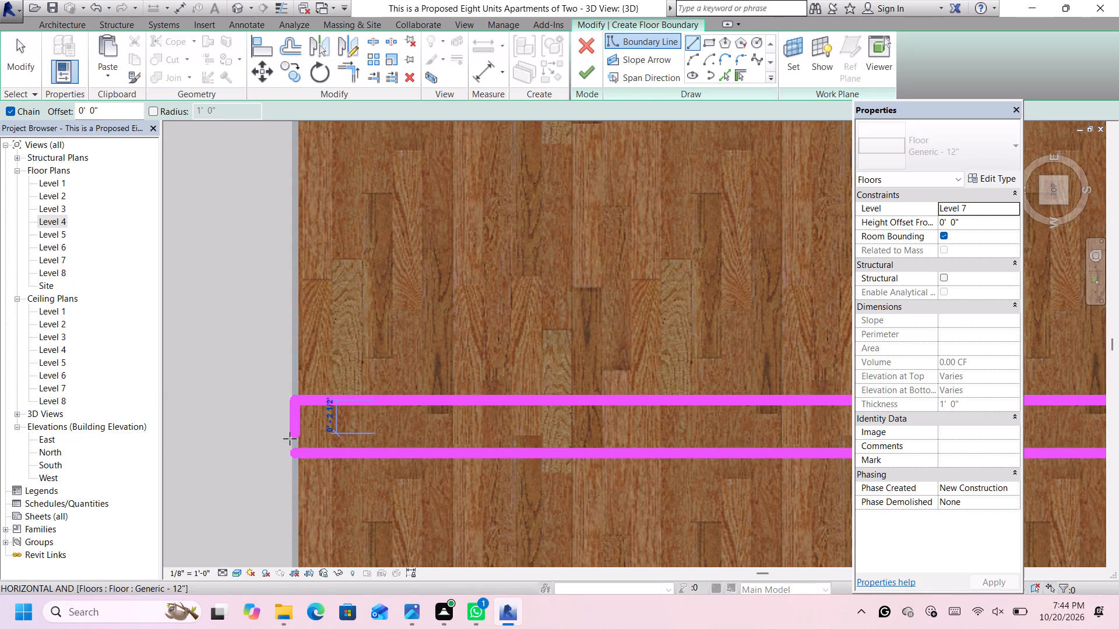
{"action": "left_click", "coordinate": [297, 453]}
Draw a straight boundary line joining the seventh strip's two long edges at the roof slab's right-hand edge.
{"action": "scroll", "coordinate": [297, 451], "scroll_direction": "down", "scroll_amount": 14}
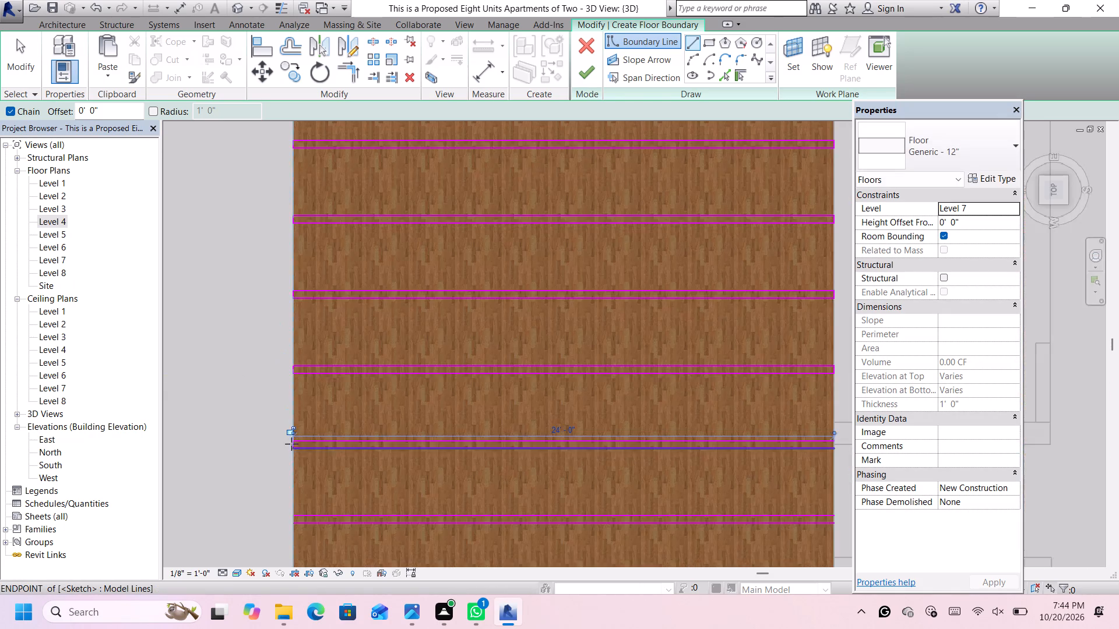
{"action": "scroll", "coordinate": [291, 442], "scroll_direction": "down", "scroll_amount": 5}
{"action": "scroll", "coordinate": [606, 467], "scroll_direction": "up", "scroll_amount": 6}
{"action": "scroll", "coordinate": [508, 439], "scroll_direction": "up", "scroll_amount": 5}
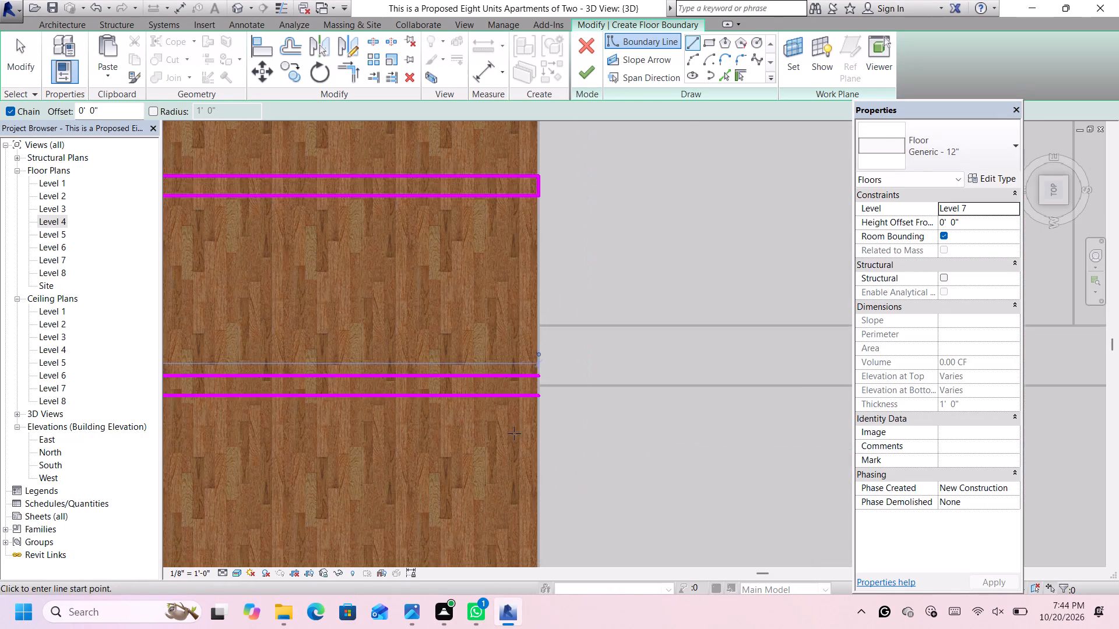
{"action": "scroll", "coordinate": [514, 433], "scroll_direction": "up", "scroll_amount": 6}
{"action": "scroll", "coordinate": [537, 381], "scroll_direction": "up", "scroll_amount": 4}
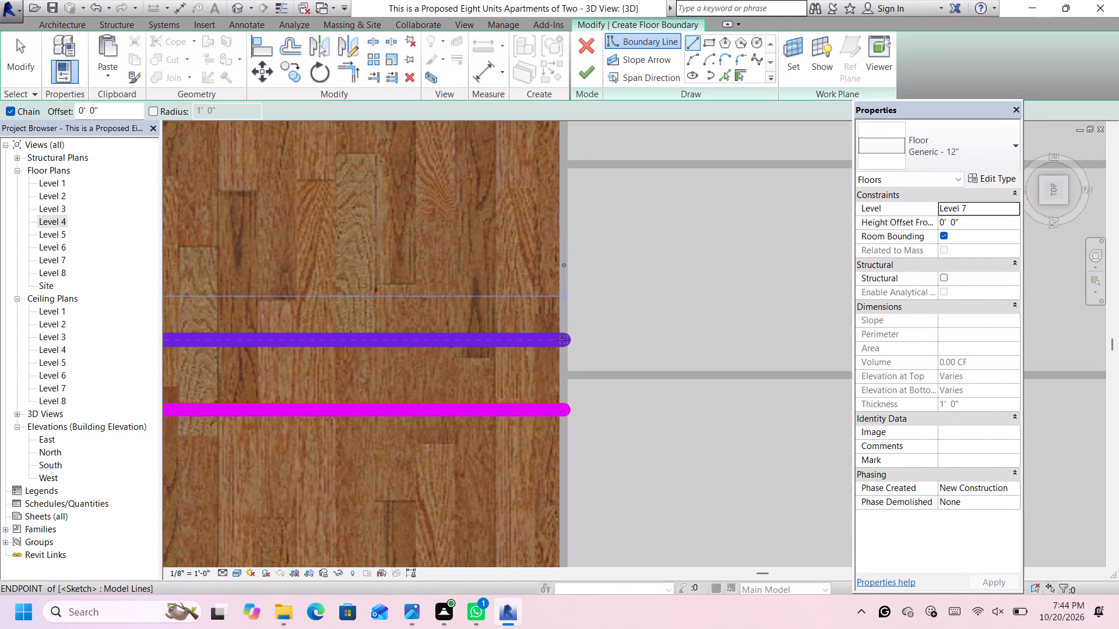
{"action": "left_click", "coordinate": [565, 340]}
{"action": "left_click", "coordinate": [567, 413]}
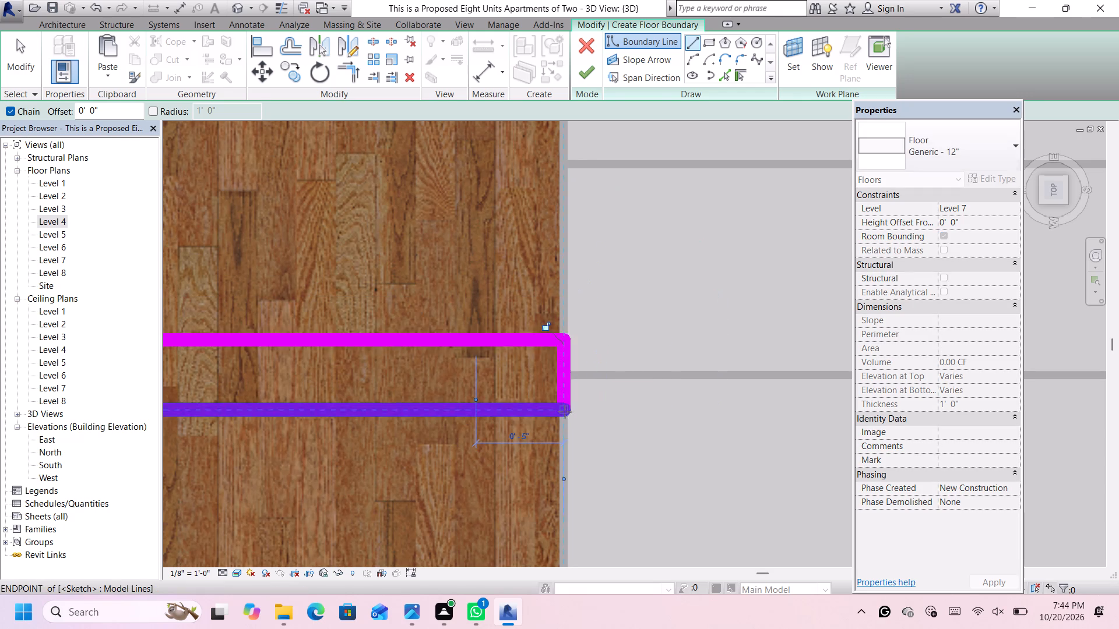
Close the eighth strip with a straight boundary line between its long edges at the roof slab's right-hand edge.
{"action": "scroll", "coordinate": [565, 412], "scroll_direction": "down", "scroll_amount": 18}
{"action": "scroll", "coordinate": [564, 412], "scroll_direction": "down", "scroll_amount": 8}
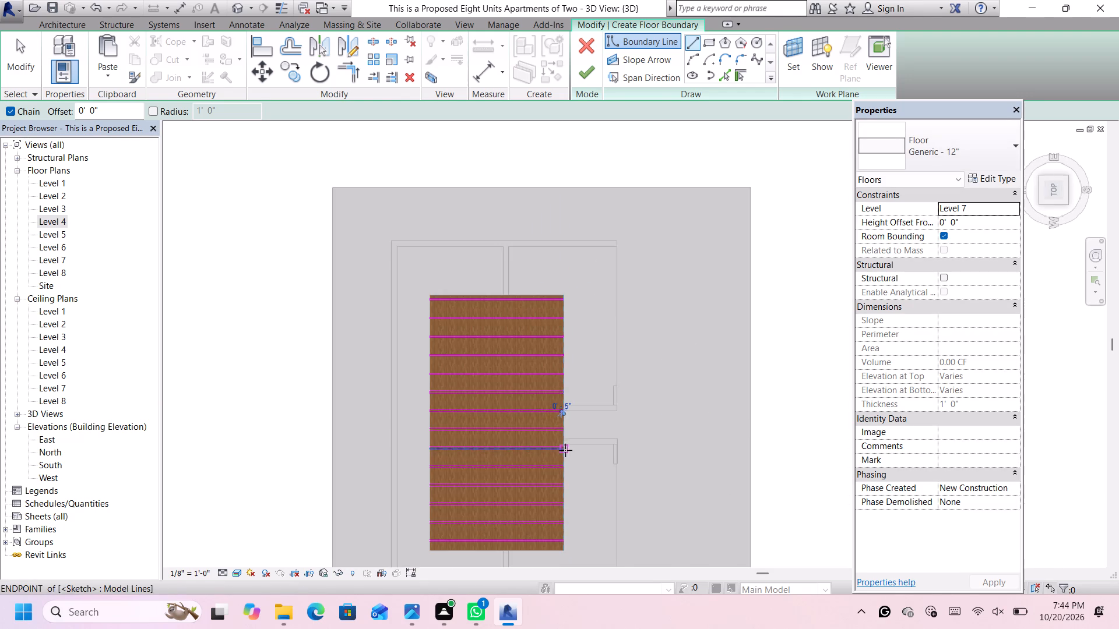
{"action": "scroll", "coordinate": [566, 451], "scroll_direction": "up", "scroll_amount": 12}
{"action": "scroll", "coordinate": [536, 337], "scroll_direction": "up", "scroll_amount": 9}
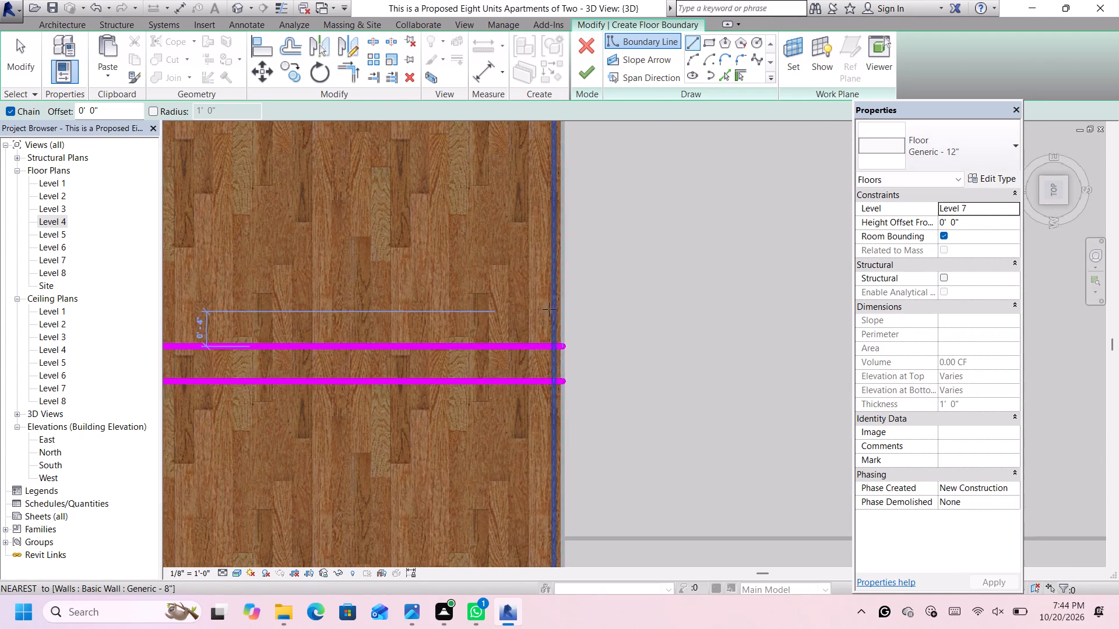
{"action": "left_click", "coordinate": [564, 346]}
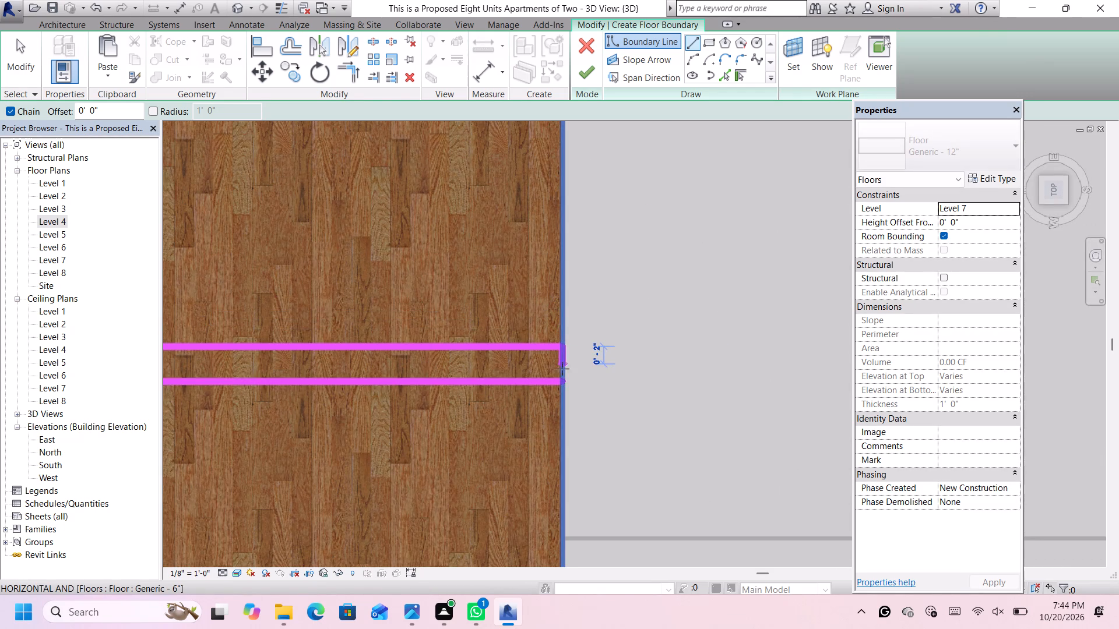
{"action": "left_click", "coordinate": [564, 377]}
Draw a straight boundary line joining the eighth strip's two long edges at the roof slab's left-hand edge.
{"action": "scroll", "coordinate": [564, 377], "scroll_direction": "down", "scroll_amount": 13}
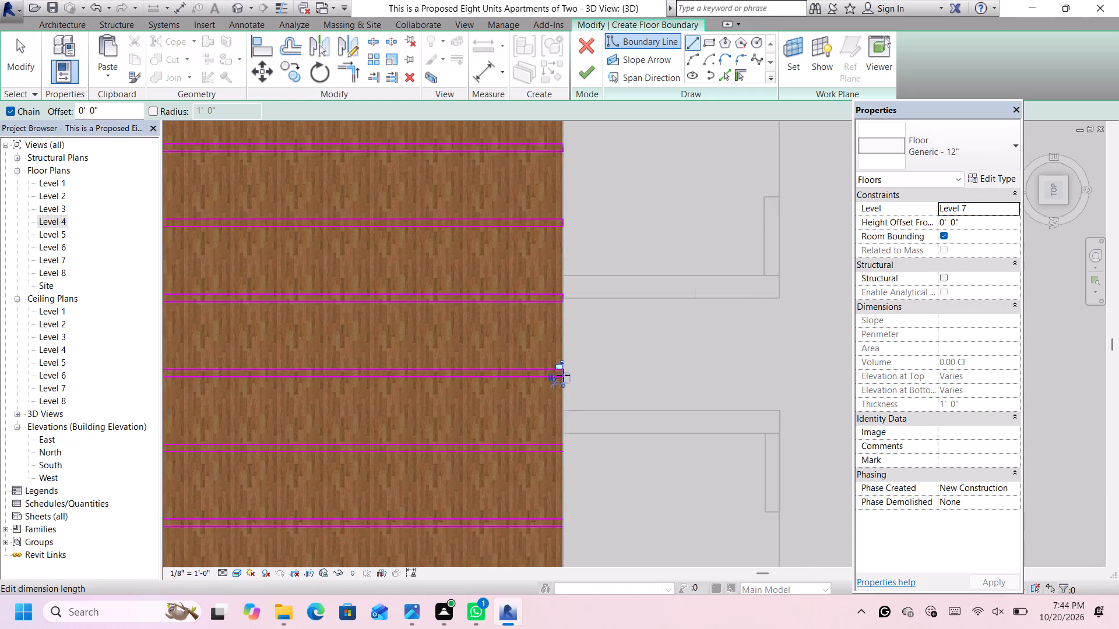
{"action": "scroll", "coordinate": [563, 375], "scroll_direction": "down", "scroll_amount": 1}
{"action": "scroll", "coordinate": [198, 361], "scroll_direction": "up", "scroll_amount": 11}
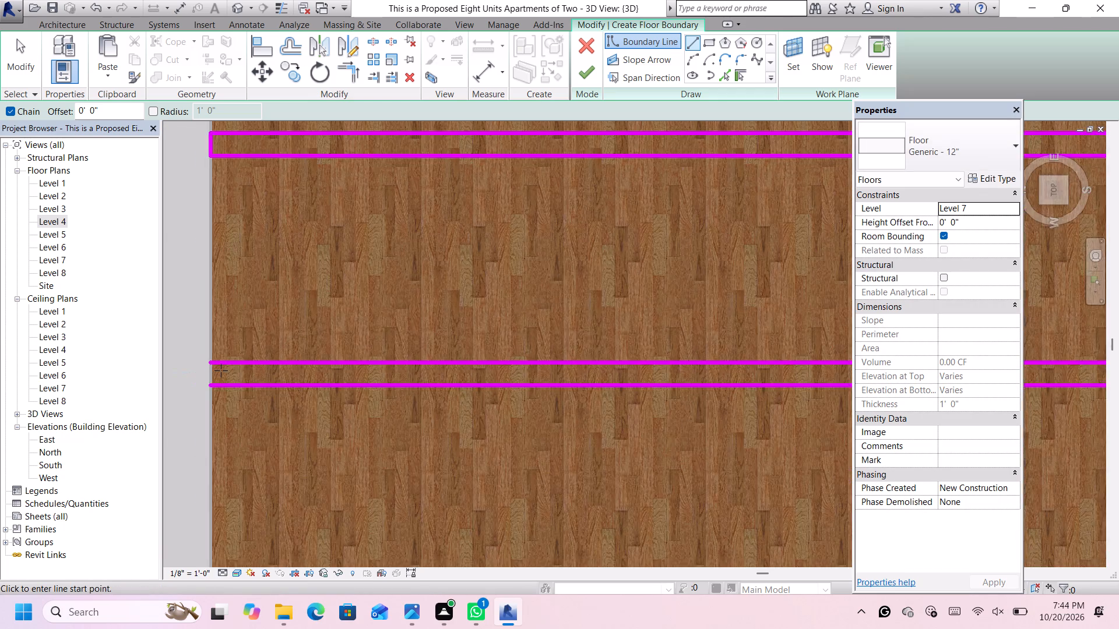
{"action": "scroll", "coordinate": [219, 369], "scroll_direction": "up", "scroll_amount": 6}
{"action": "left_click", "coordinate": [199, 355]}
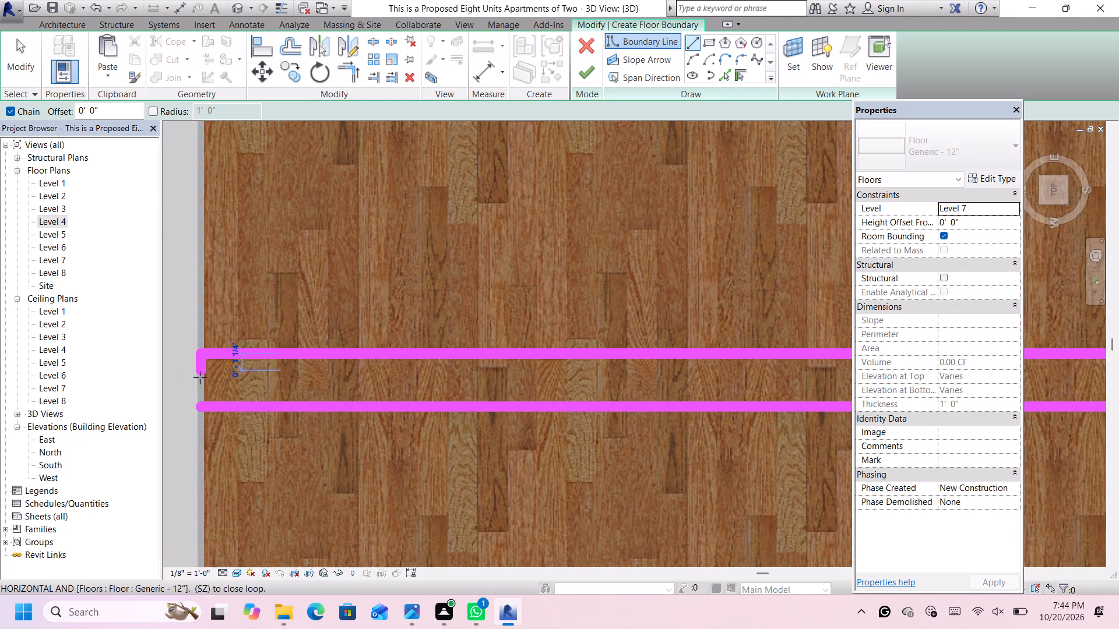
{"action": "left_click", "coordinate": [198, 405]}
Close the ninth strip with a straight boundary line between its long edges at the roof slab's left-hand edge.
{"action": "scroll", "coordinate": [198, 404], "scroll_direction": "down", "scroll_amount": 11}
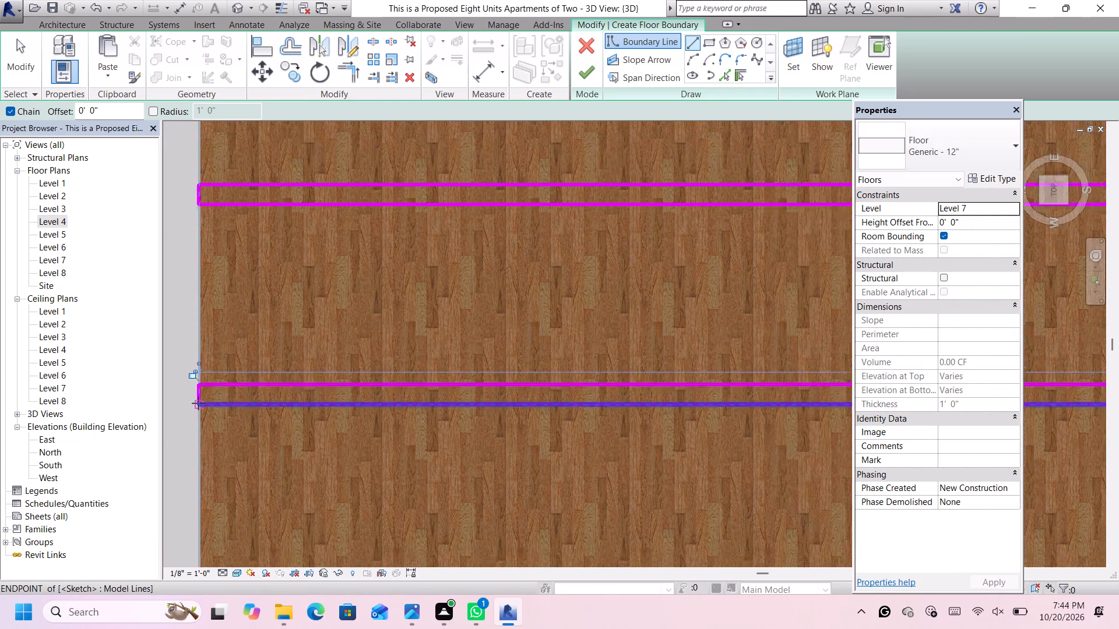
{"action": "scroll", "coordinate": [198, 402], "scroll_direction": "up", "scroll_amount": 1}
{"action": "scroll", "coordinate": [198, 402], "scroll_direction": "down", "scroll_amount": 13}
{"action": "scroll", "coordinate": [189, 432], "scroll_direction": "up", "scroll_amount": 7}
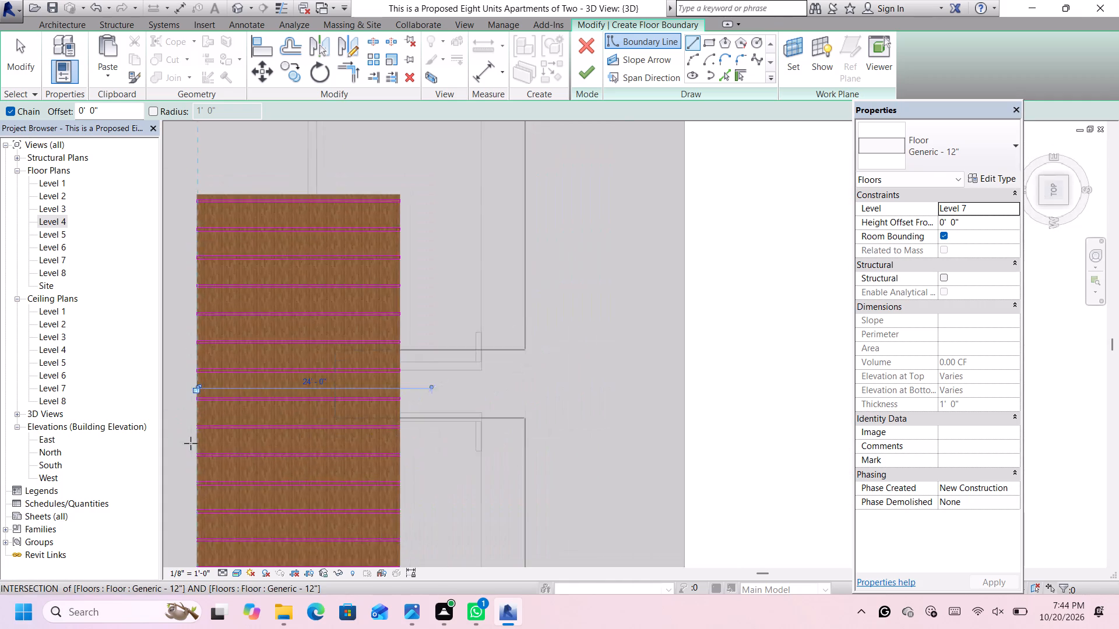
{"action": "scroll", "coordinate": [195, 433], "scroll_direction": "up", "scroll_amount": 6}
{"action": "scroll", "coordinate": [225, 387], "scroll_direction": "up", "scroll_amount": 11}
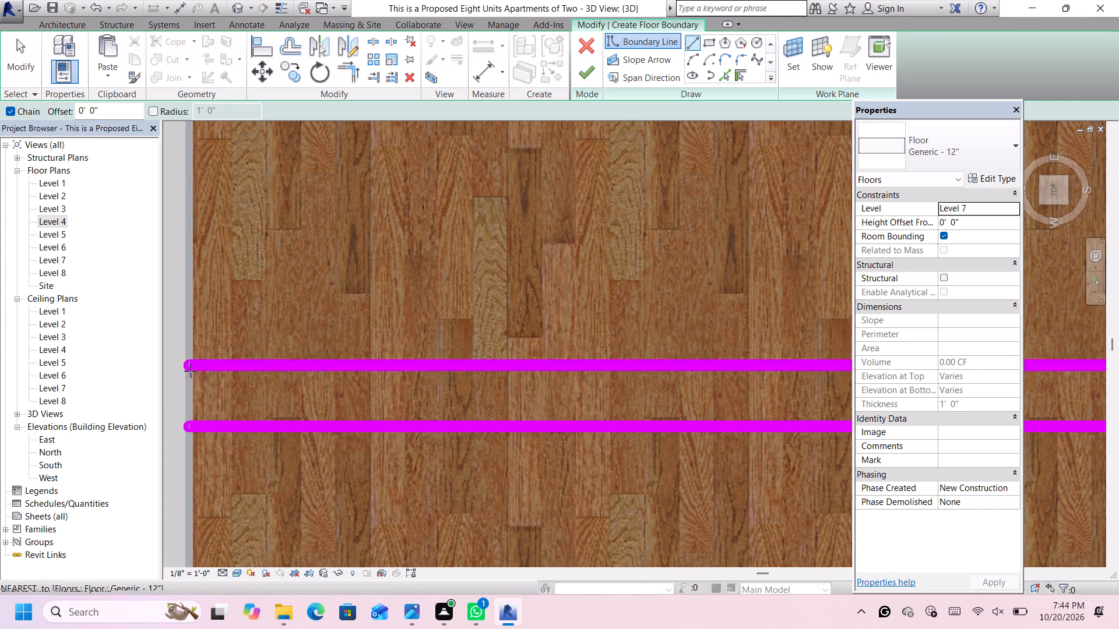
{"action": "left_click", "coordinate": [188, 367]}
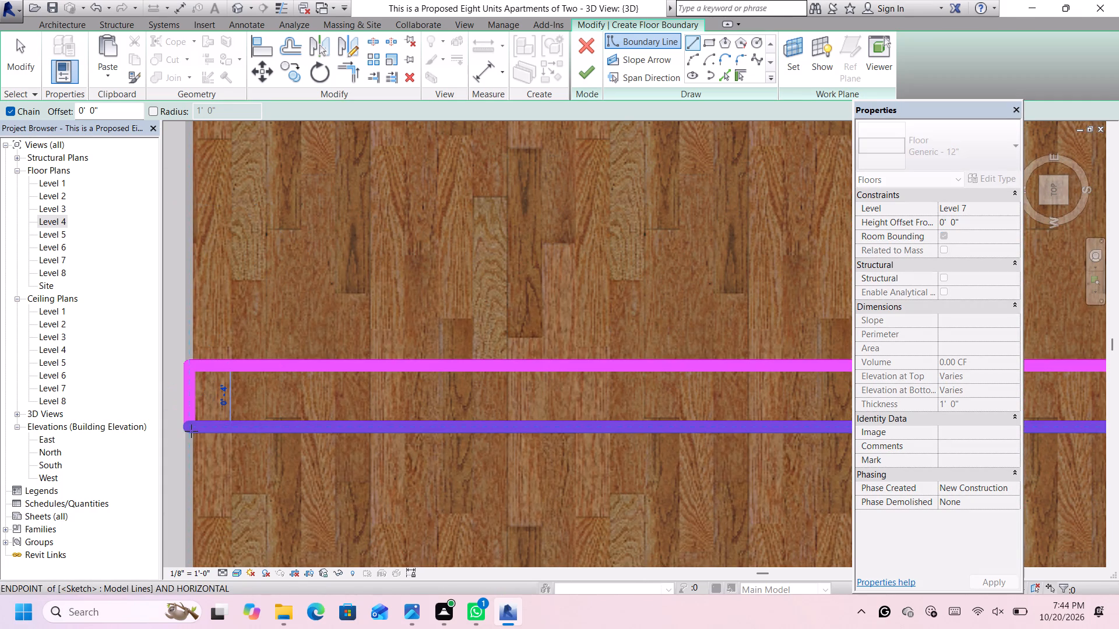
{"action": "left_click", "coordinate": [191, 431]}
Draw a straight boundary line joining the ninth strip's two long edges at the roof slab's right-hand edge.
{"action": "scroll", "coordinate": [191, 431], "scroll_direction": "down", "scroll_amount": 20}
{"action": "scroll", "coordinate": [191, 431], "scroll_direction": "down", "scroll_amount": 4}
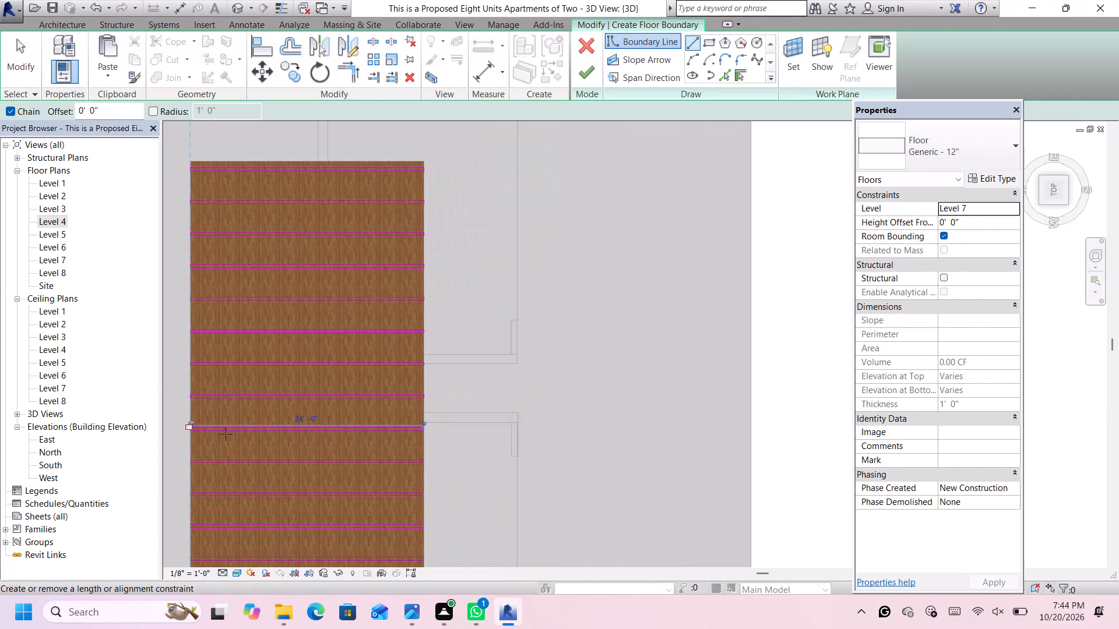
{"action": "scroll", "coordinate": [463, 486], "scroll_direction": "up", "scroll_amount": 6}
{"action": "scroll", "coordinate": [256, 372], "scroll_direction": "down", "scroll_amount": 14}
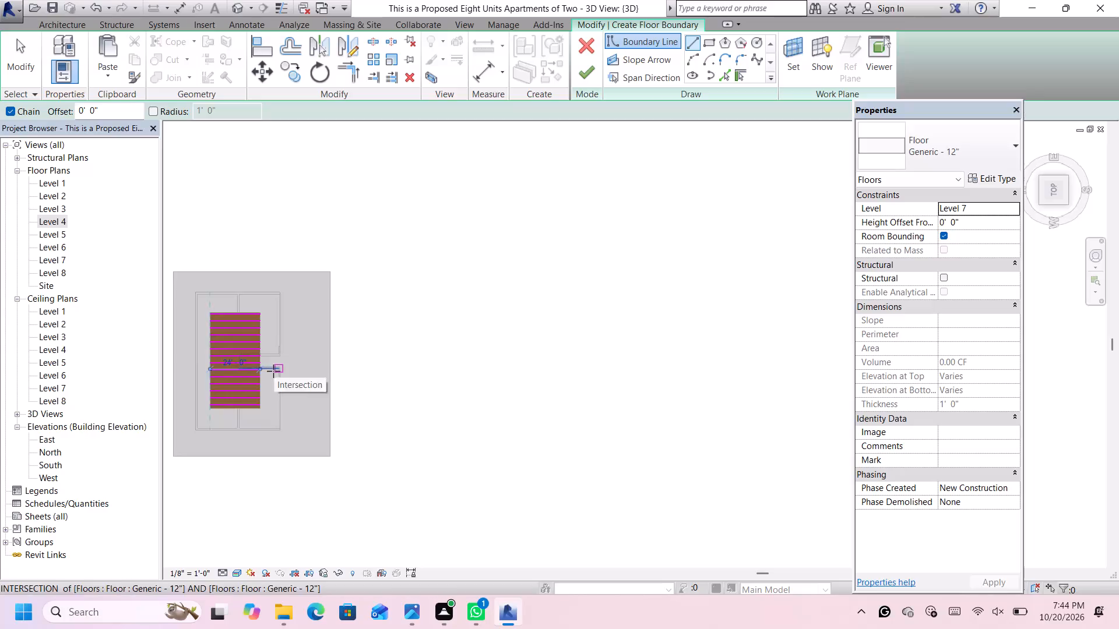
{"action": "scroll", "coordinate": [253, 375], "scroll_direction": "up", "scroll_amount": 20}
{"action": "scroll", "coordinate": [258, 356], "scroll_direction": "up", "scroll_amount": 1}
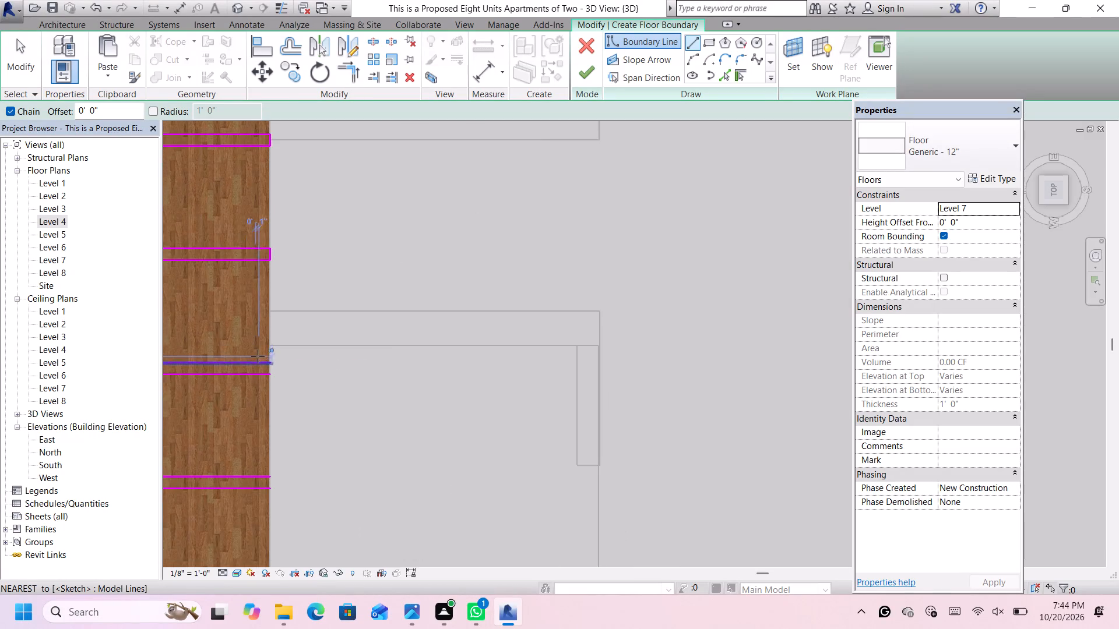
{"action": "scroll", "coordinate": [258, 356], "scroll_direction": "up", "scroll_amount": 8}
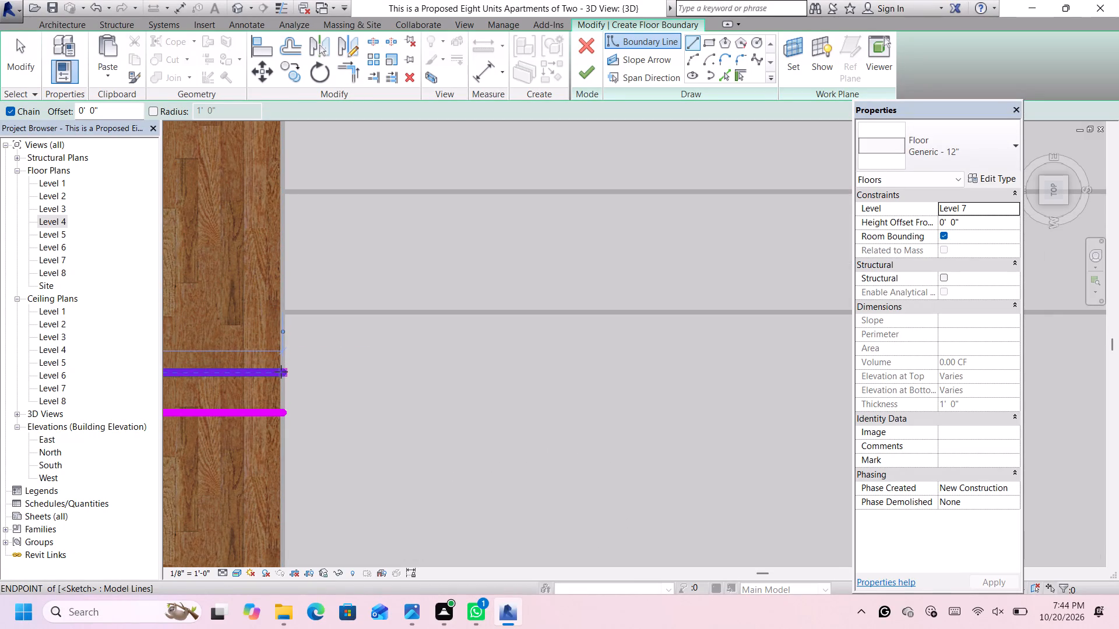
{"action": "left_click", "coordinate": [281, 372]}
{"action": "left_click", "coordinate": [284, 412]}
Close the tenth strip with a 4" boundary line between its long edges at the roof slab's right-hand edge.
{"action": "scroll", "coordinate": [284, 411], "scroll_direction": "down", "scroll_amount": 4}
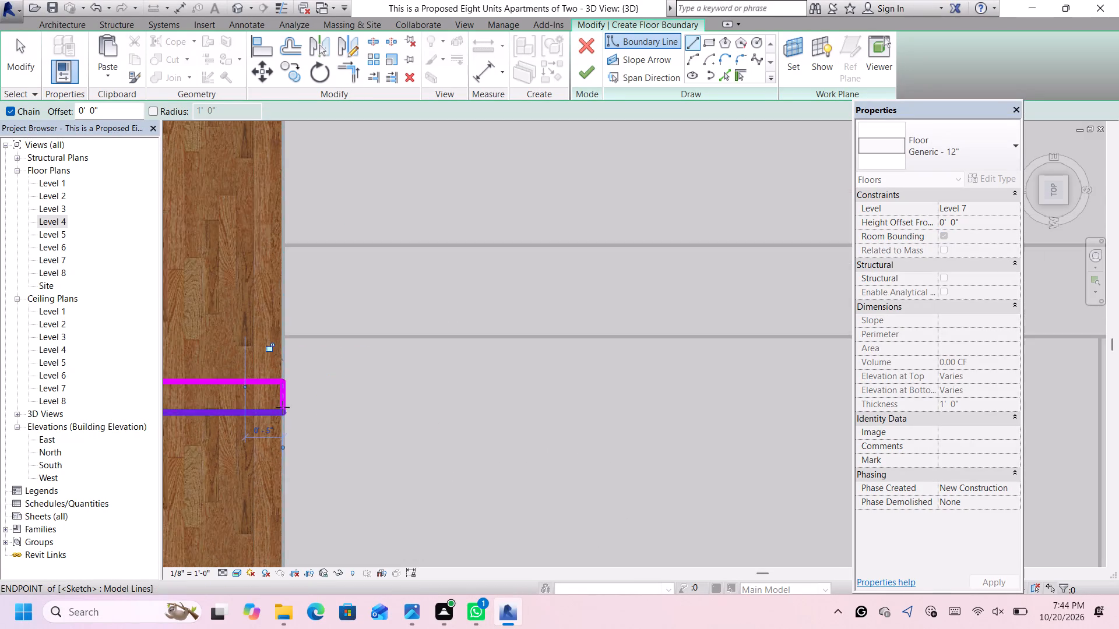
{"action": "scroll", "coordinate": [283, 407], "scroll_direction": "down", "scroll_amount": 16}
{"action": "scroll", "coordinate": [280, 405], "scroll_direction": "down", "scroll_amount": 7}
{"action": "scroll", "coordinate": [245, 438], "scroll_direction": "up", "scroll_amount": 4}
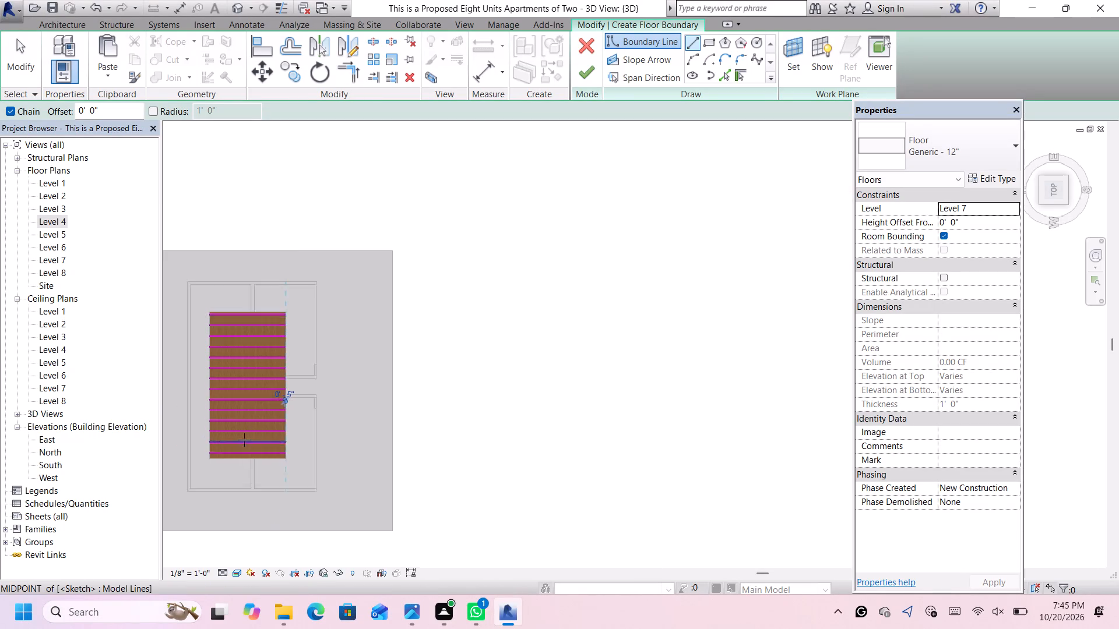
{"action": "scroll", "coordinate": [244, 440], "scroll_direction": "up", "scroll_amount": 3}
{"action": "scroll", "coordinate": [328, 408], "scroll_direction": "up", "scroll_amount": 4}
{"action": "scroll", "coordinate": [353, 352], "scroll_direction": "up", "scroll_amount": 10}
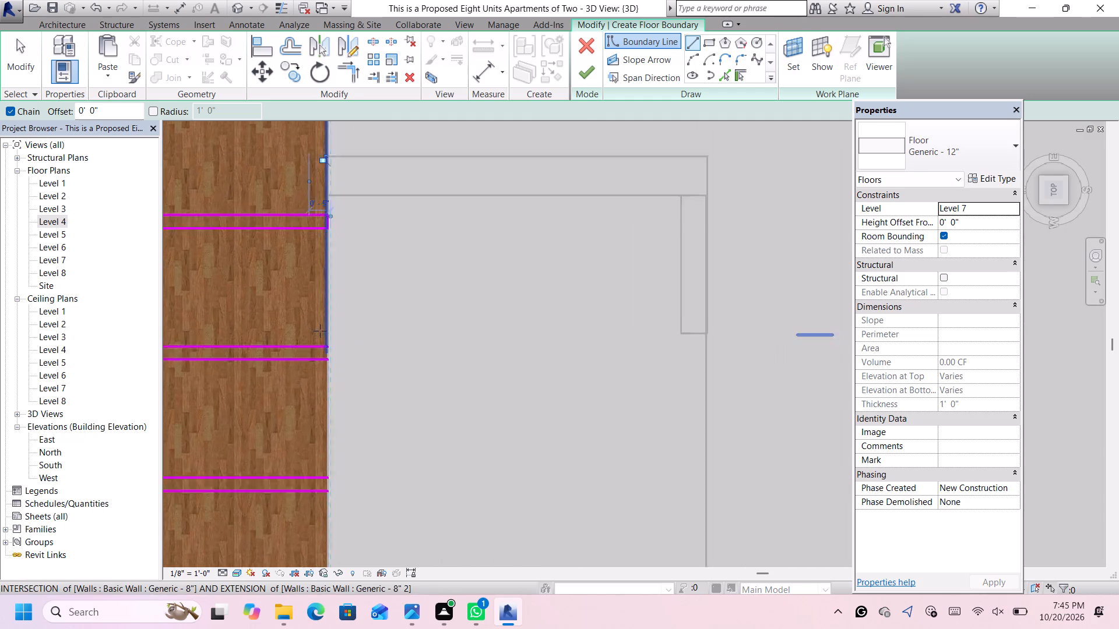
{"action": "scroll", "coordinate": [320, 331], "scroll_direction": "up", "scroll_amount": 10}
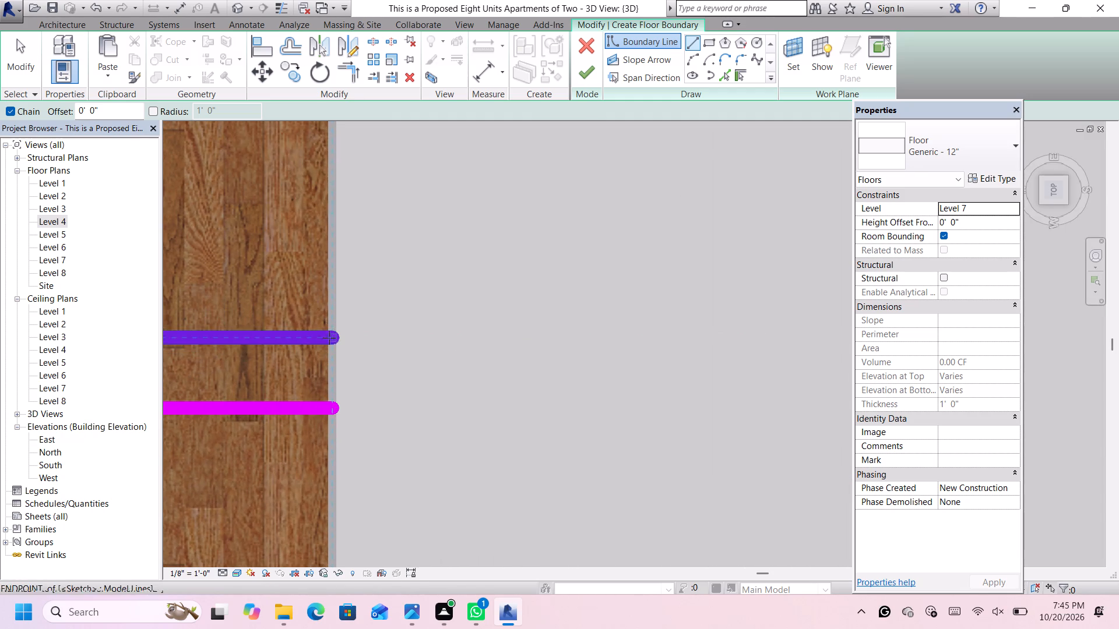
{"action": "left_click", "coordinate": [333, 337]}
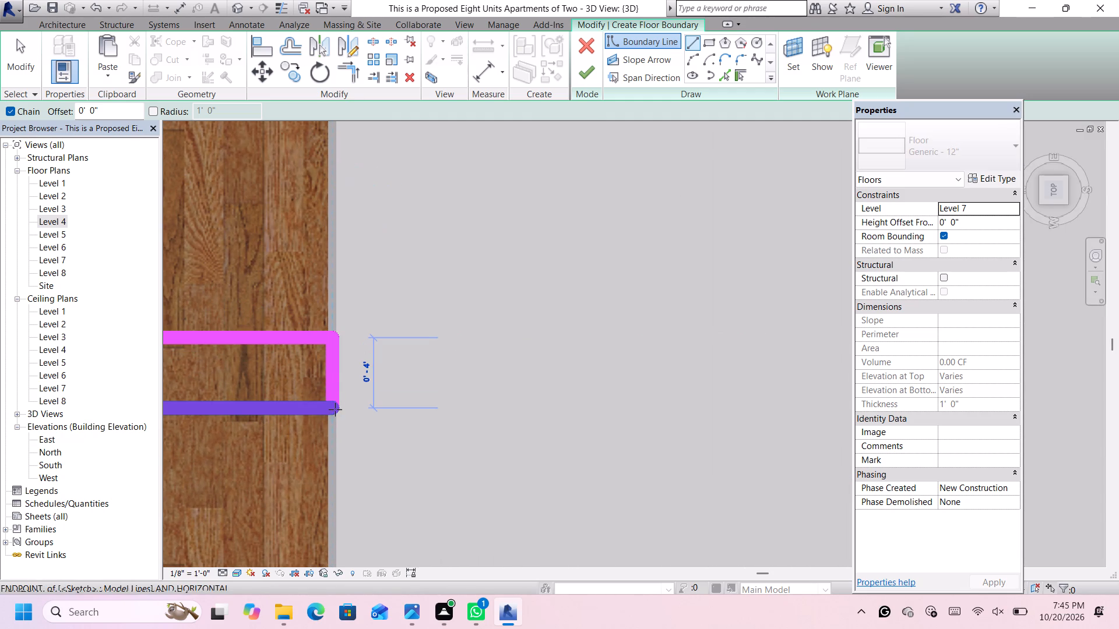
{"action": "left_click", "coordinate": [332, 410]}
Draw a straight boundary line joining the tenth strip's two long edges at the roof slab's left-hand edge.
{"action": "scroll", "coordinate": [332, 410], "scroll_direction": "down", "scroll_amount": 6}
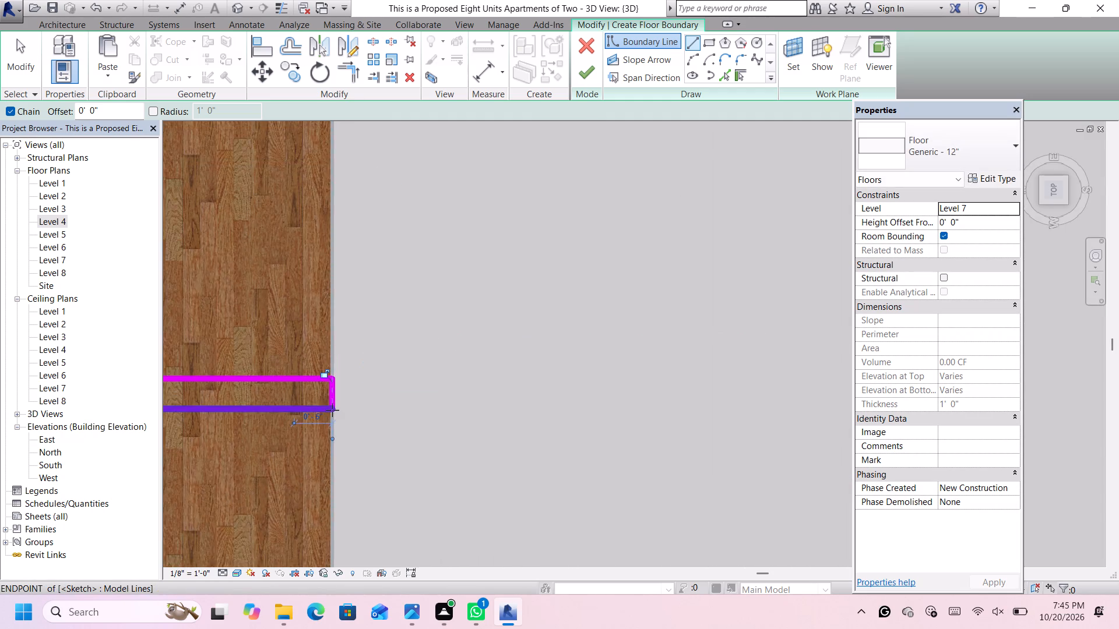
{"action": "scroll", "coordinate": [332, 410], "scroll_direction": "down", "scroll_amount": 20}
{"action": "scroll", "coordinate": [332, 410], "scroll_direction": "up", "scroll_amount": 1}
{"action": "scroll", "coordinate": [170, 393], "scroll_direction": "up", "scroll_amount": 3}
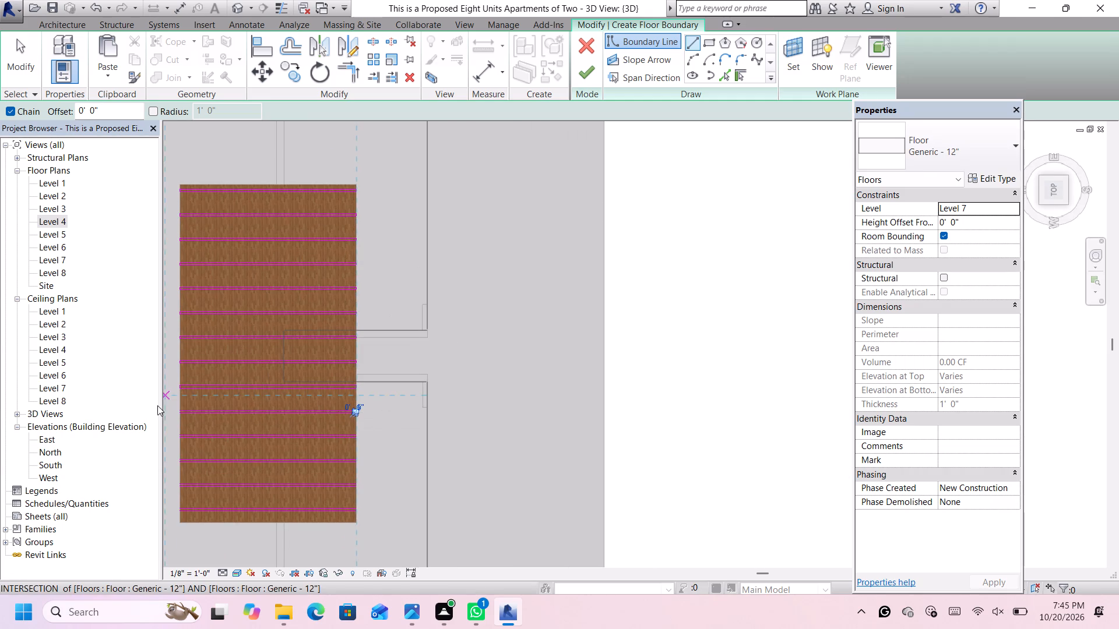
{"action": "scroll", "coordinate": [157, 405], "scroll_direction": "up", "scroll_amount": 16}
{"action": "scroll", "coordinate": [182, 412], "scroll_direction": "up", "scroll_amount": 5}
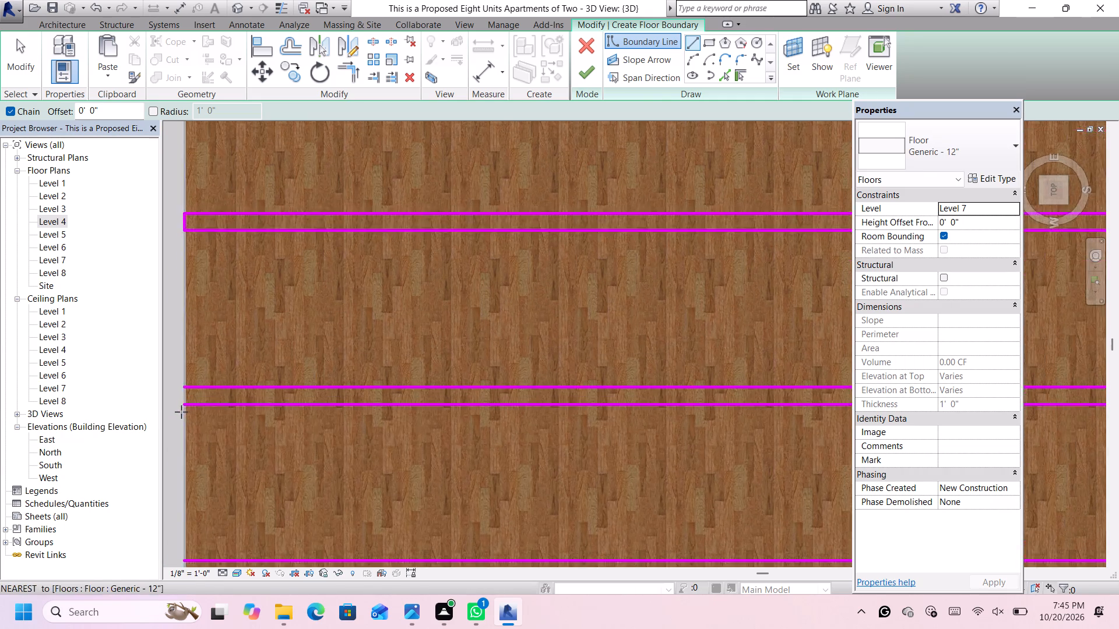
{"action": "scroll", "coordinate": [182, 396], "scroll_direction": "up", "scroll_amount": 5}
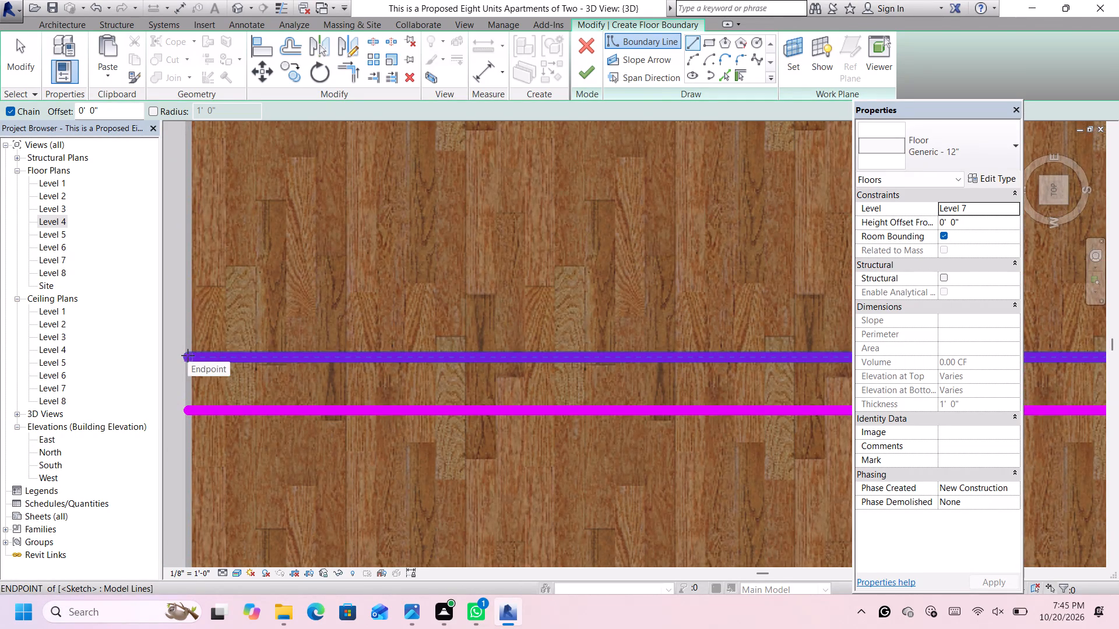
{"action": "left_click", "coordinate": [189, 356]}
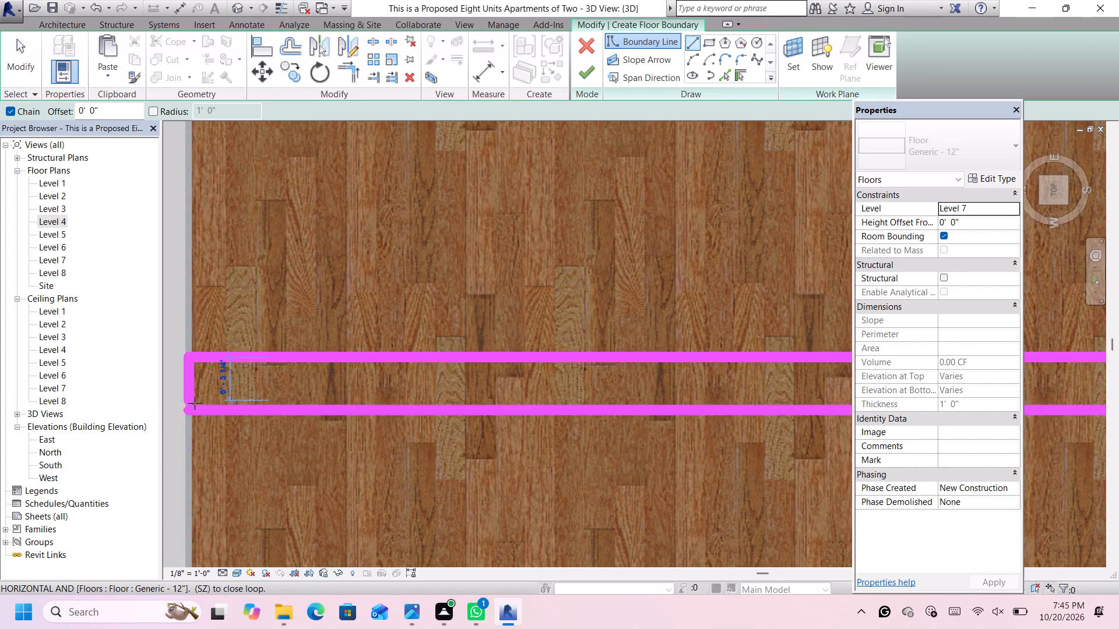
{"action": "left_click", "coordinate": [195, 409]}
Close the eleventh strip with a straight boundary line between its long edges at the roof slab's left-hand edge.
{"action": "scroll", "coordinate": [195, 409], "scroll_direction": "down", "scroll_amount": 20}
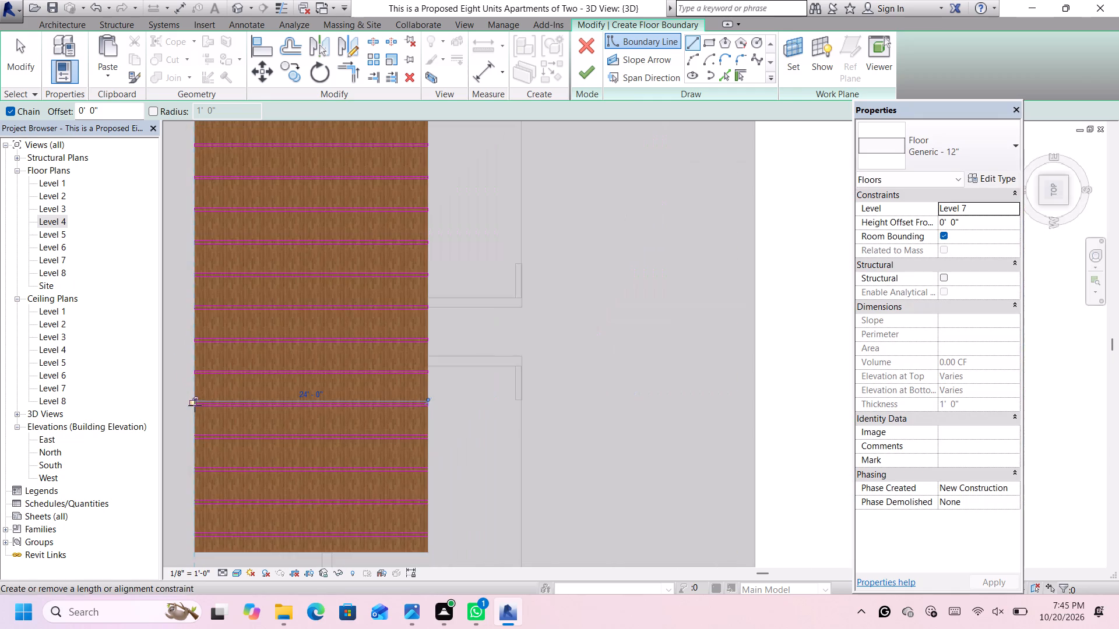
{"action": "scroll", "coordinate": [192, 446], "scroll_direction": "up", "scroll_amount": 20}
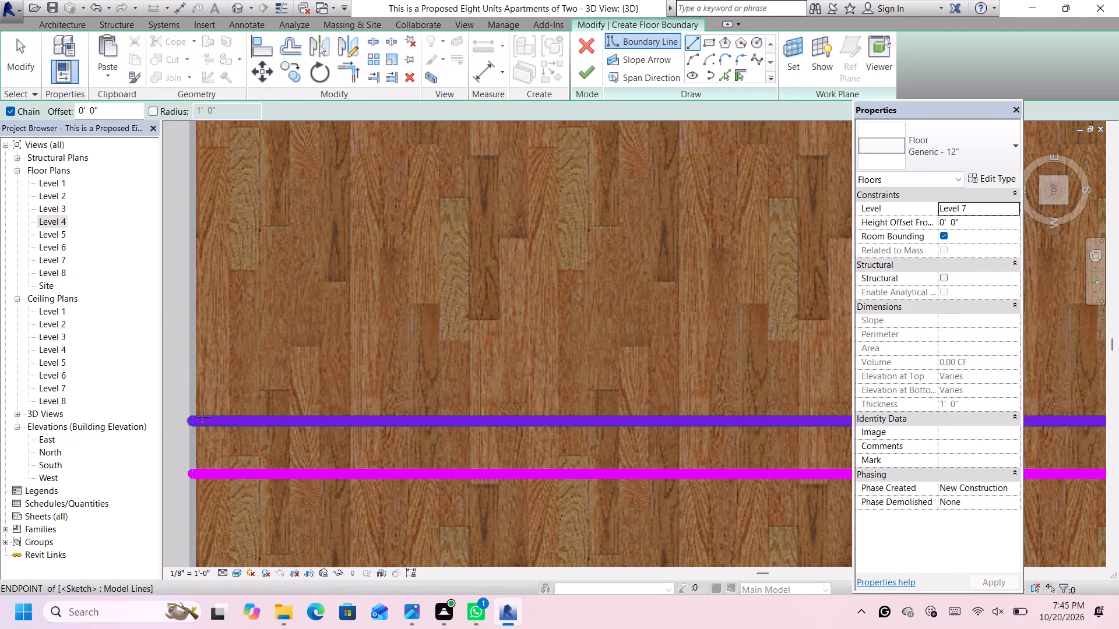
{"action": "left_click", "coordinate": [191, 421]}
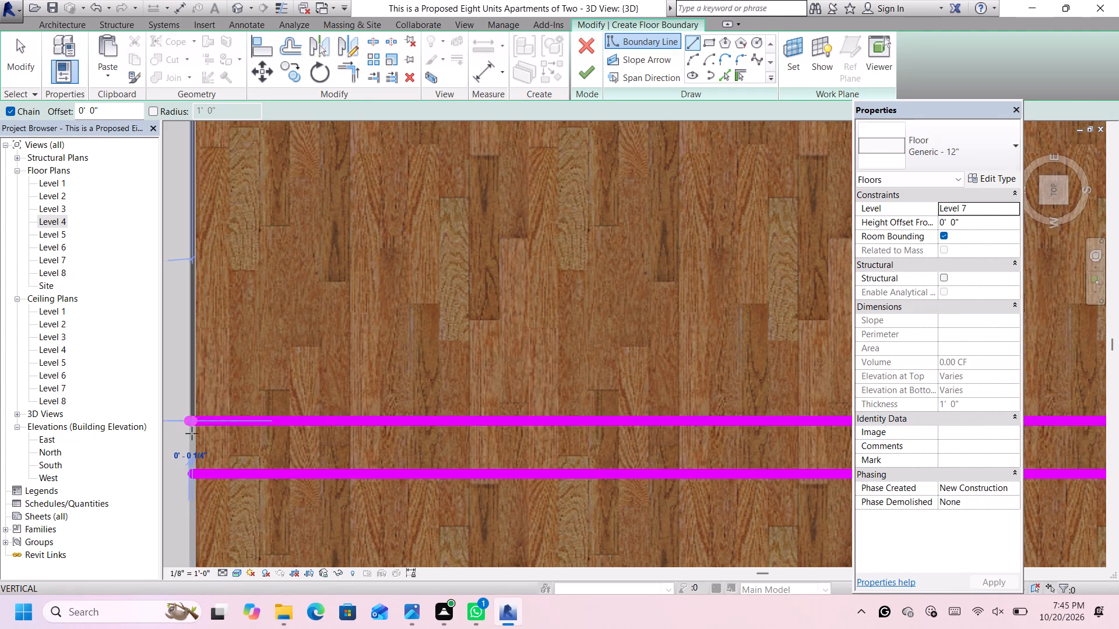
{"action": "left_click", "coordinate": [191, 478]}
{"action": "scroll", "coordinate": [191, 476], "scroll_direction": "down", "scroll_amount": 12}
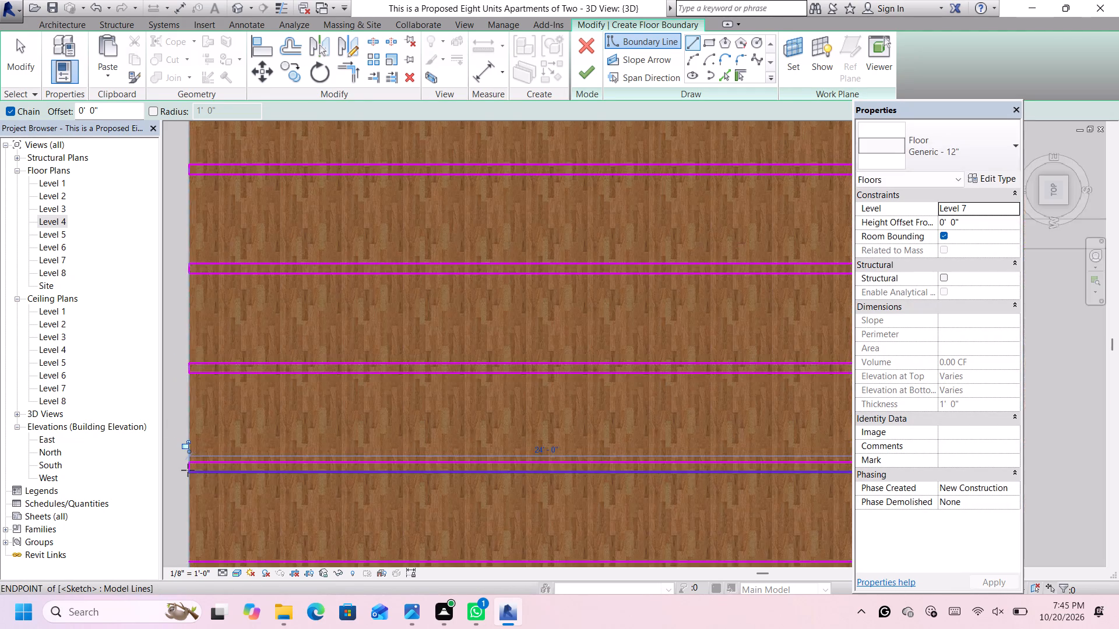
Close the eleventh strip with a 4" boundary line between its long edges at the roof slab's right-hand edge.
{"action": "scroll", "coordinate": [188, 470], "scroll_direction": "down", "scroll_amount": 7}
{"action": "scroll", "coordinate": [452, 479], "scroll_direction": "up", "scroll_amount": 10}
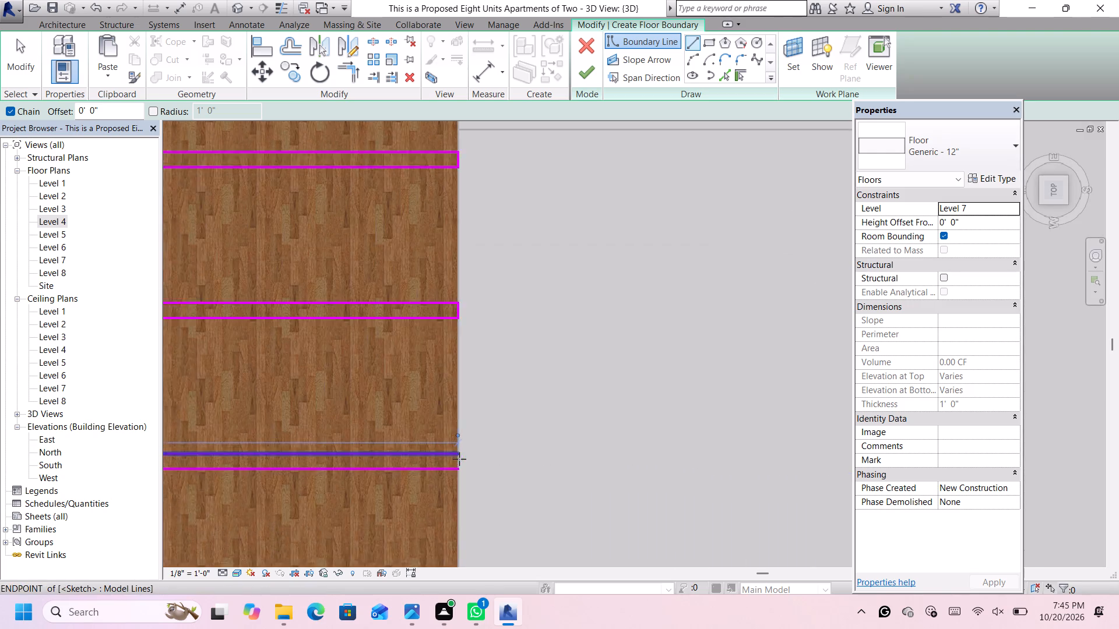
{"action": "scroll", "coordinate": [459, 459], "scroll_direction": "up", "scroll_amount": 11}
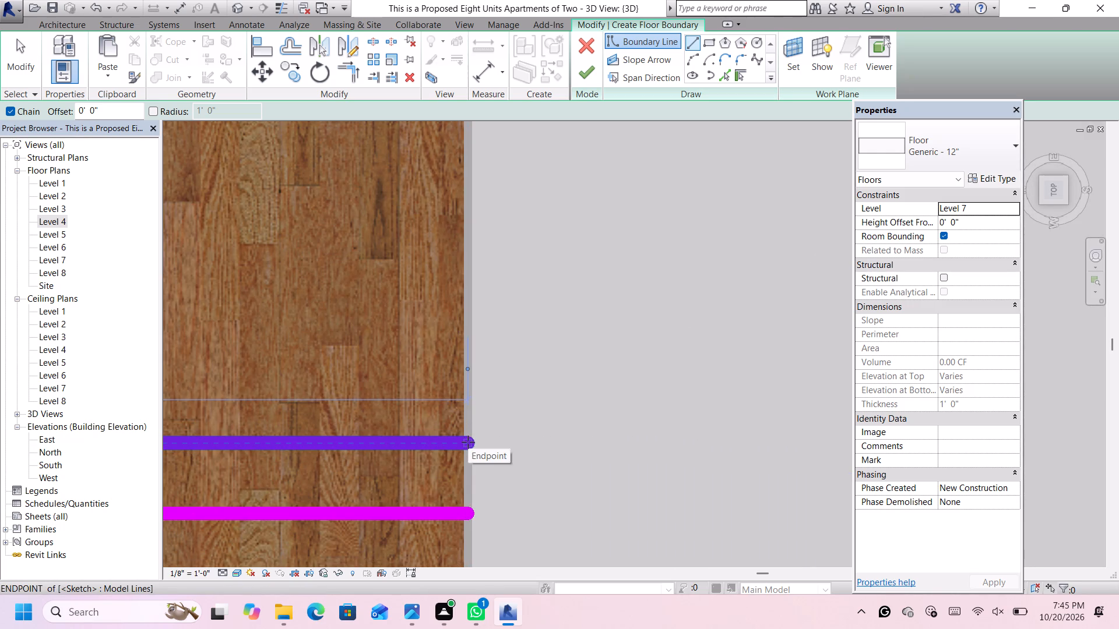
{"action": "left_click", "coordinate": [468, 442]}
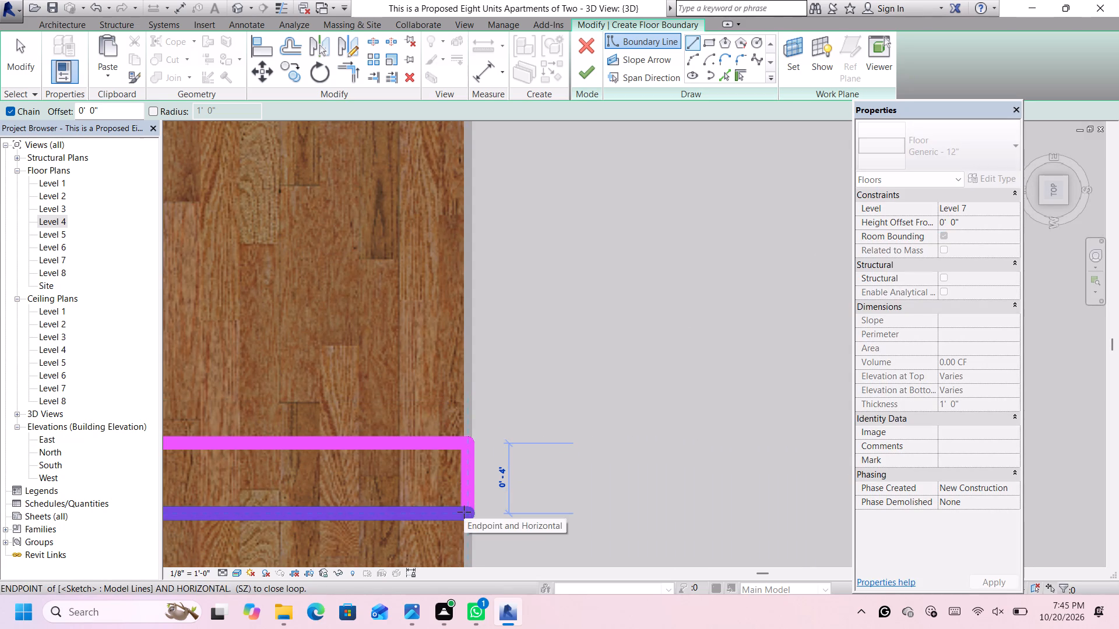
{"action": "left_click", "coordinate": [464, 512]}
Draw a 4" boundary line joining the twelfth strip's two long edges at the roof slab's right-hand edge.
{"action": "scroll", "coordinate": [465, 511], "scroll_direction": "down", "scroll_amount": 20}
{"action": "scroll", "coordinate": [465, 500], "scroll_direction": "down", "scroll_amount": 13}
{"action": "scroll", "coordinate": [463, 528], "scroll_direction": "up", "scroll_amount": 13}
{"action": "scroll", "coordinate": [460, 422], "scroll_direction": "up", "scroll_amount": 13}
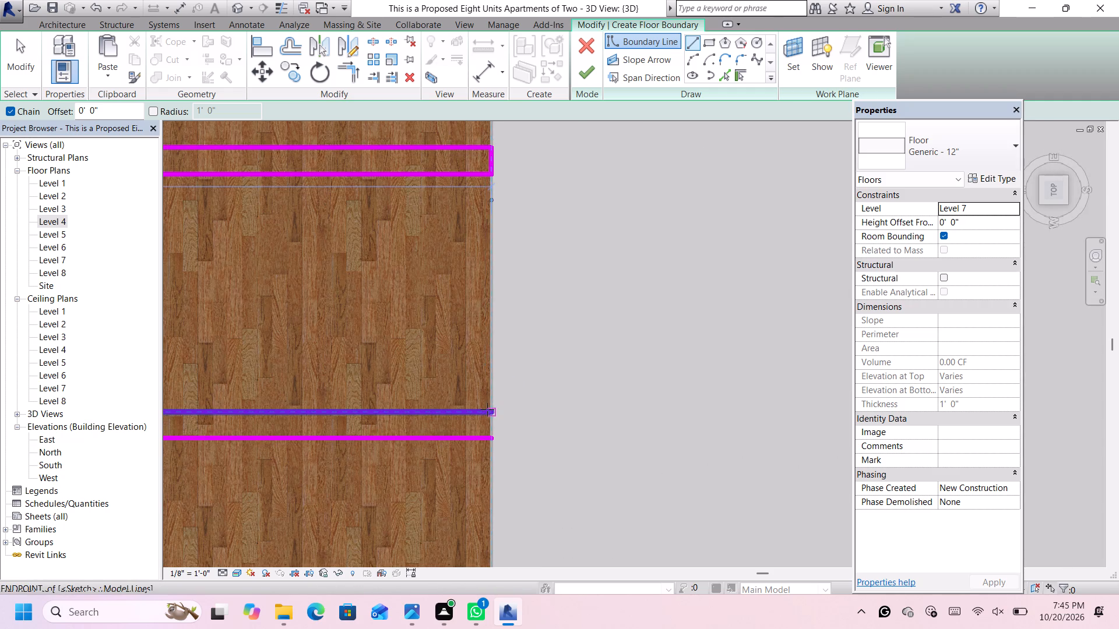
{"action": "left_click", "coordinate": [492, 412]}
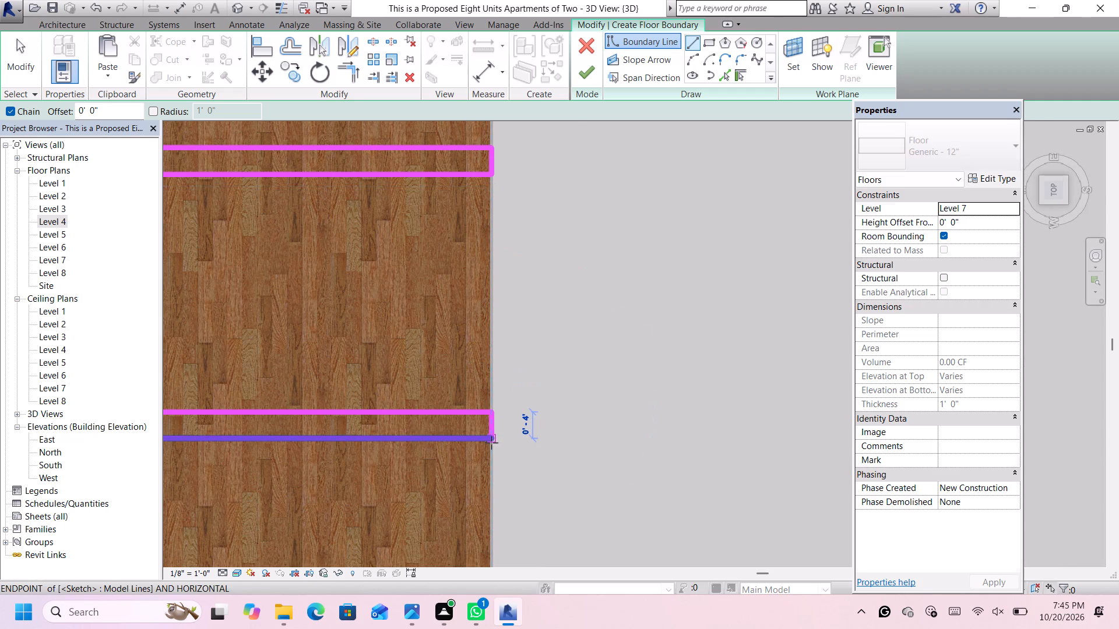
{"action": "left_click", "coordinate": [490, 441]}
Close the twelfth strip with a straight boundary line between its long edges at the roof slab's left-hand edge.
{"action": "scroll", "coordinate": [492, 441], "scroll_direction": "down", "scroll_amount": 19}
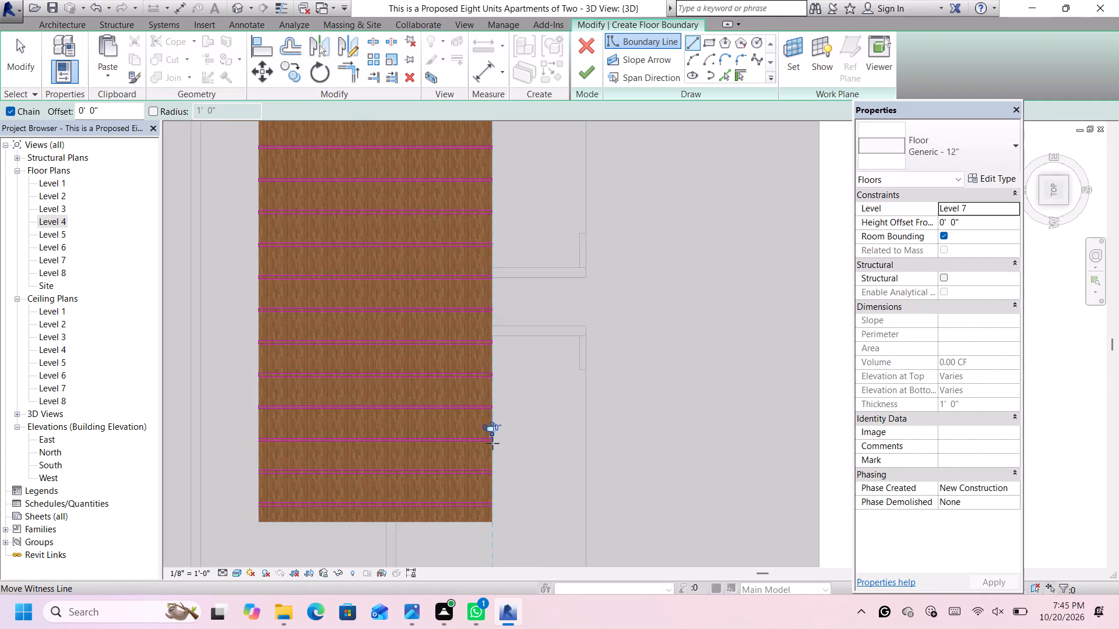
{"action": "scroll", "coordinate": [349, 436], "scroll_direction": "up", "scroll_amount": 20}
{"action": "scroll", "coordinate": [349, 436], "scroll_direction": "up", "scroll_amount": 2}
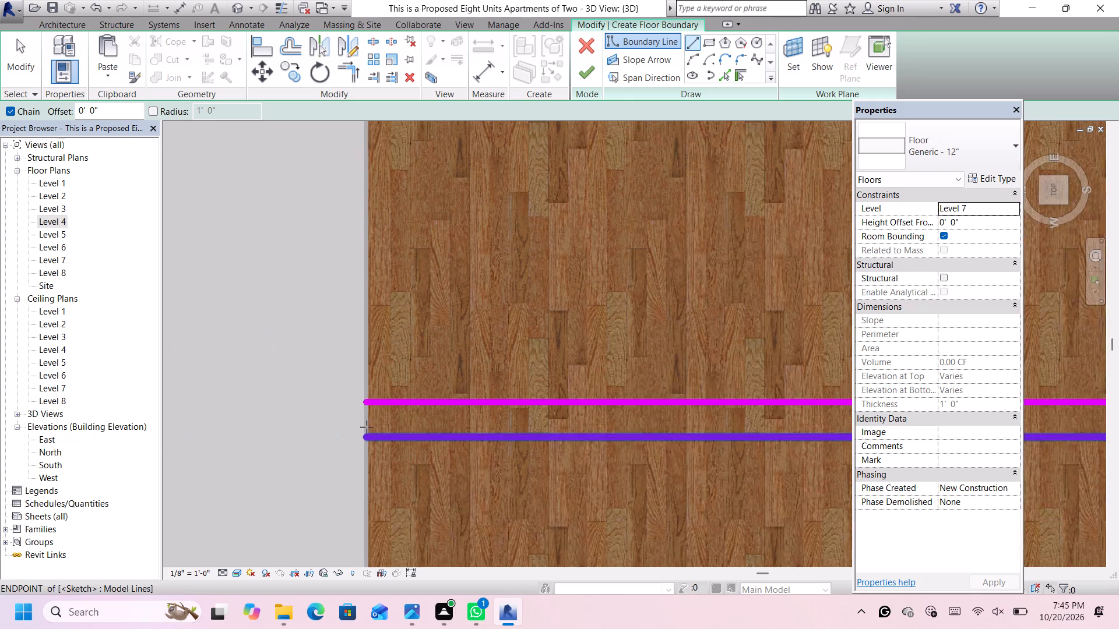
{"action": "left_click", "coordinate": [365, 395]}
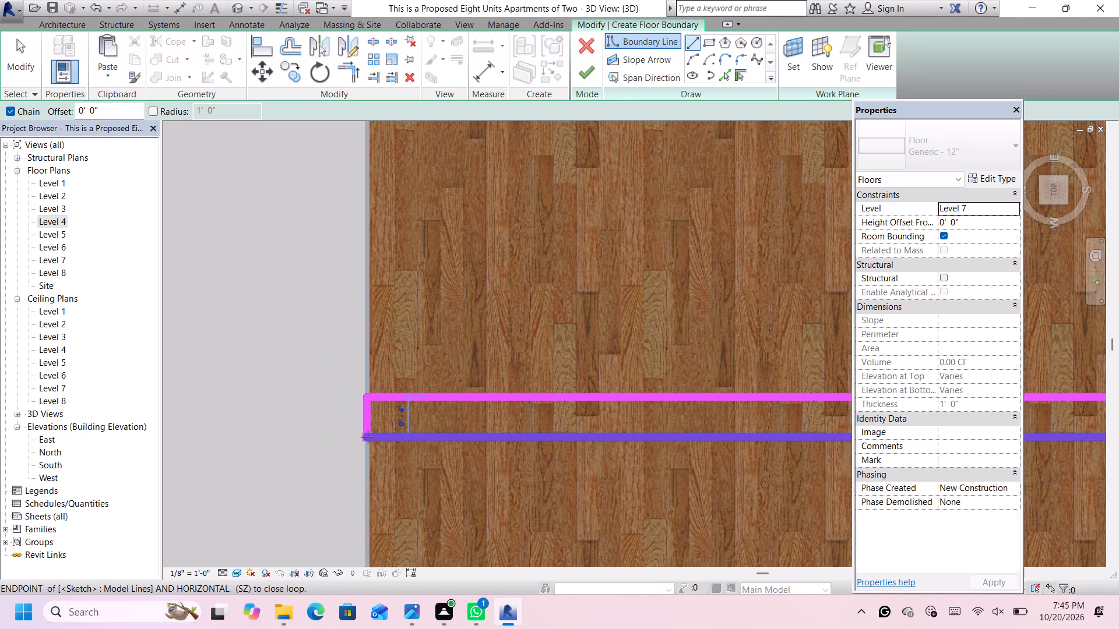
{"action": "left_click", "coordinate": [368, 435]}
Draw a straight boundary line joining the thirteenth strip's two long edges at the roof slab's left-hand edge.
{"action": "scroll", "coordinate": [368, 435], "scroll_direction": "down", "scroll_amount": 19}
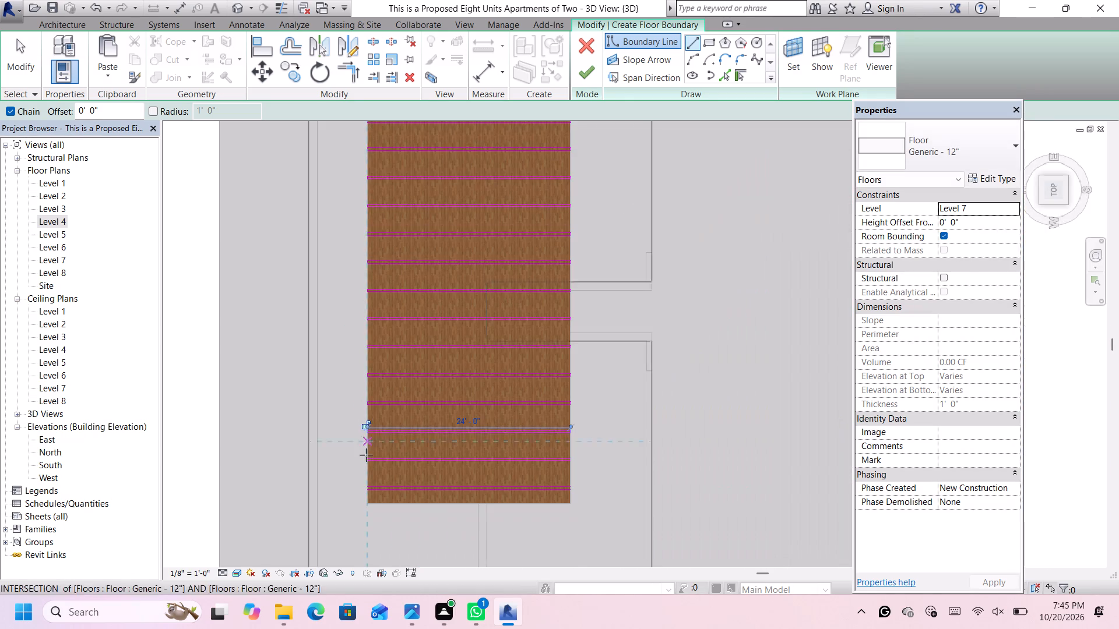
{"action": "scroll", "coordinate": [366, 460], "scroll_direction": "up", "scroll_amount": 19}
{"action": "scroll", "coordinate": [375, 429], "scroll_direction": "up", "scroll_amount": 4}
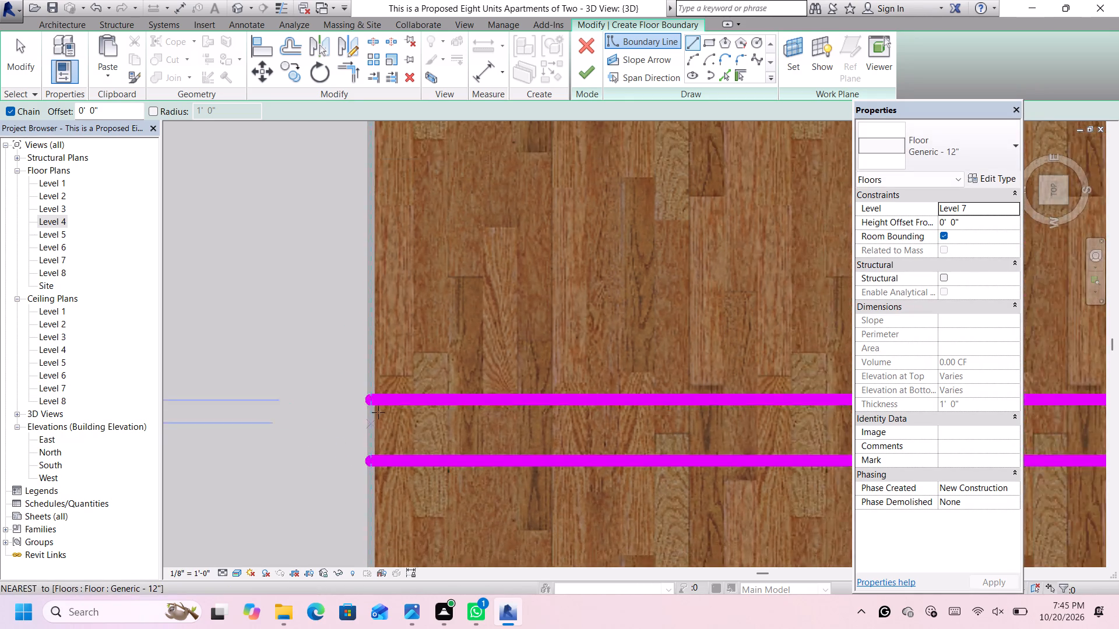
{"action": "left_click", "coordinate": [371, 396]}
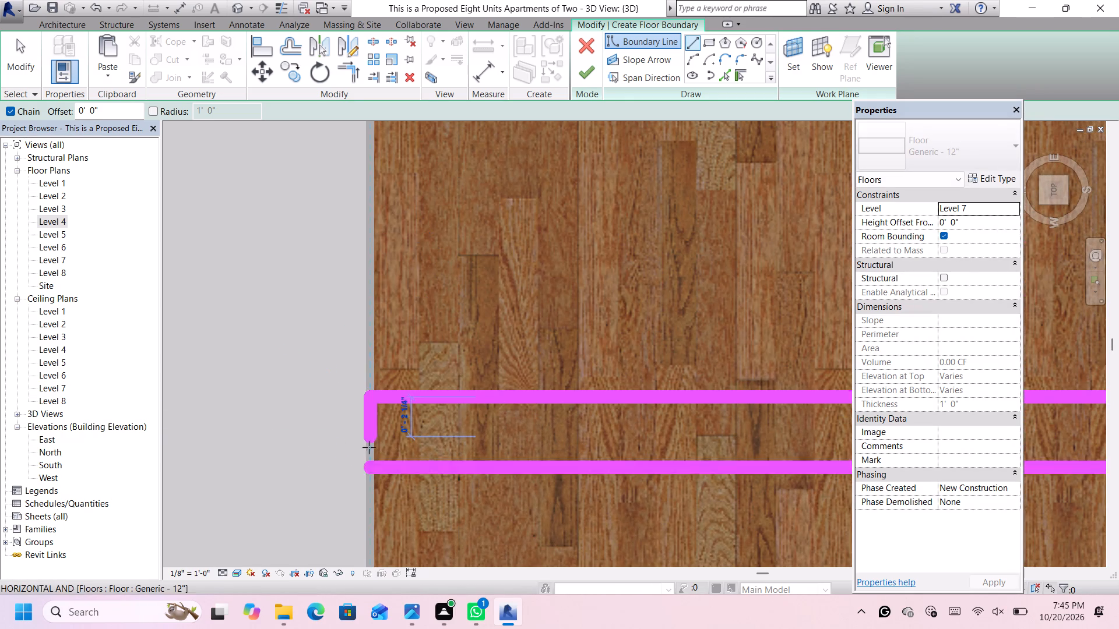
{"action": "left_click", "coordinate": [366, 462]}
Close the thirteenth strip with a 4" boundary line between its long edges at the roof slab's right-hand edge.
{"action": "scroll", "coordinate": [368, 462], "scroll_direction": "down", "scroll_amount": 13}
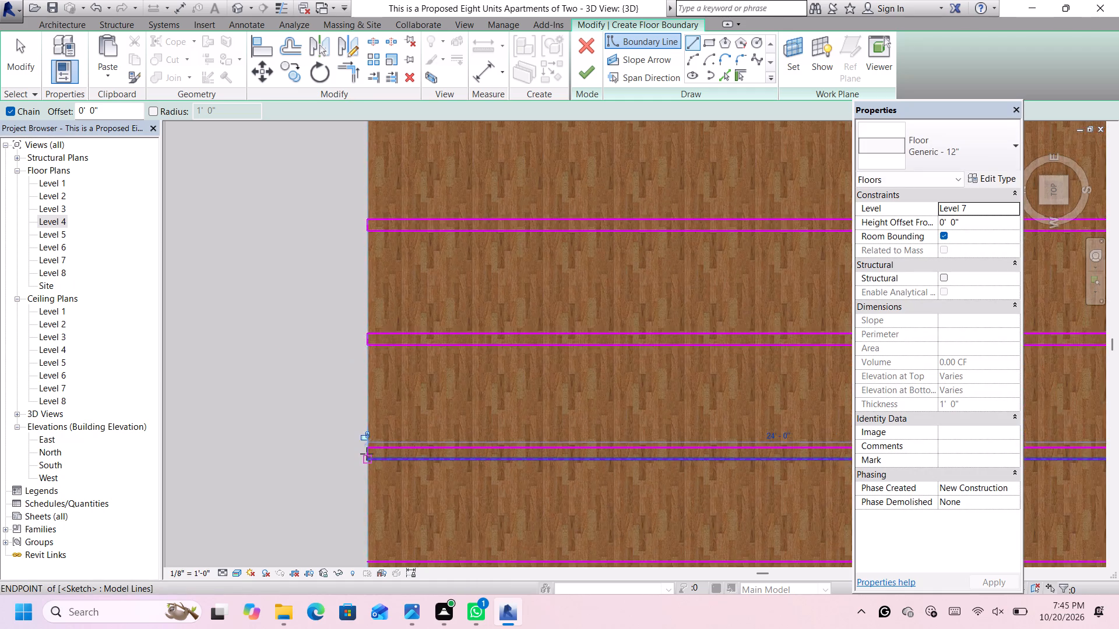
{"action": "scroll", "coordinate": [367, 454], "scroll_direction": "down", "scroll_amount": 7}
{"action": "scroll", "coordinate": [648, 457], "scroll_direction": "up", "scroll_amount": 5}
{"action": "scroll", "coordinate": [698, 454], "scroll_direction": "up", "scroll_amount": 5}
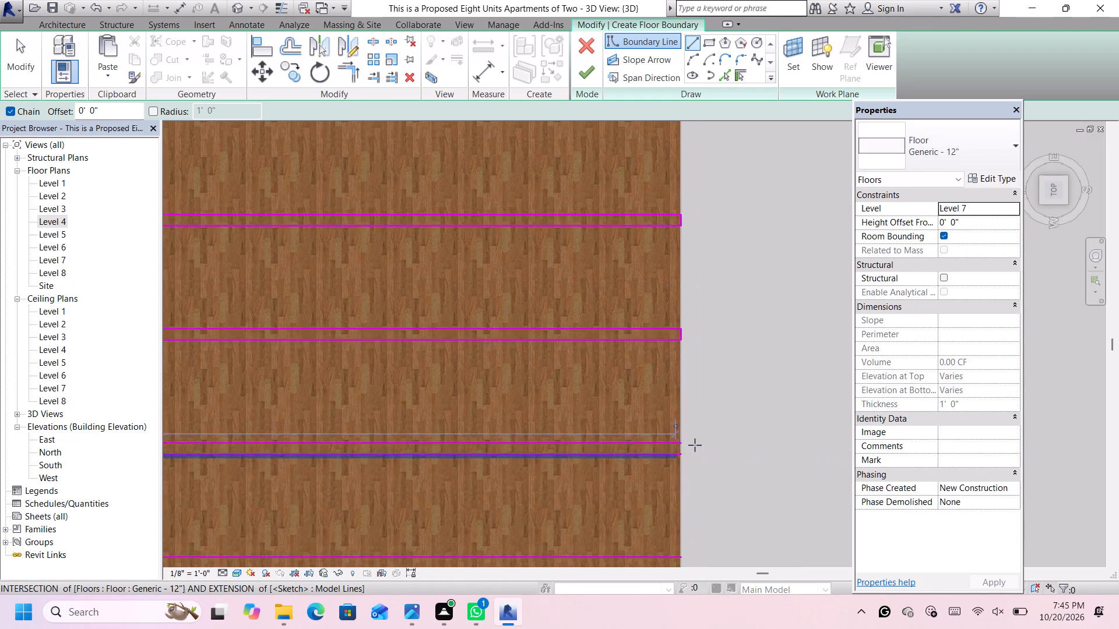
{"action": "scroll", "coordinate": [689, 445], "scroll_direction": "up", "scroll_amount": 8}
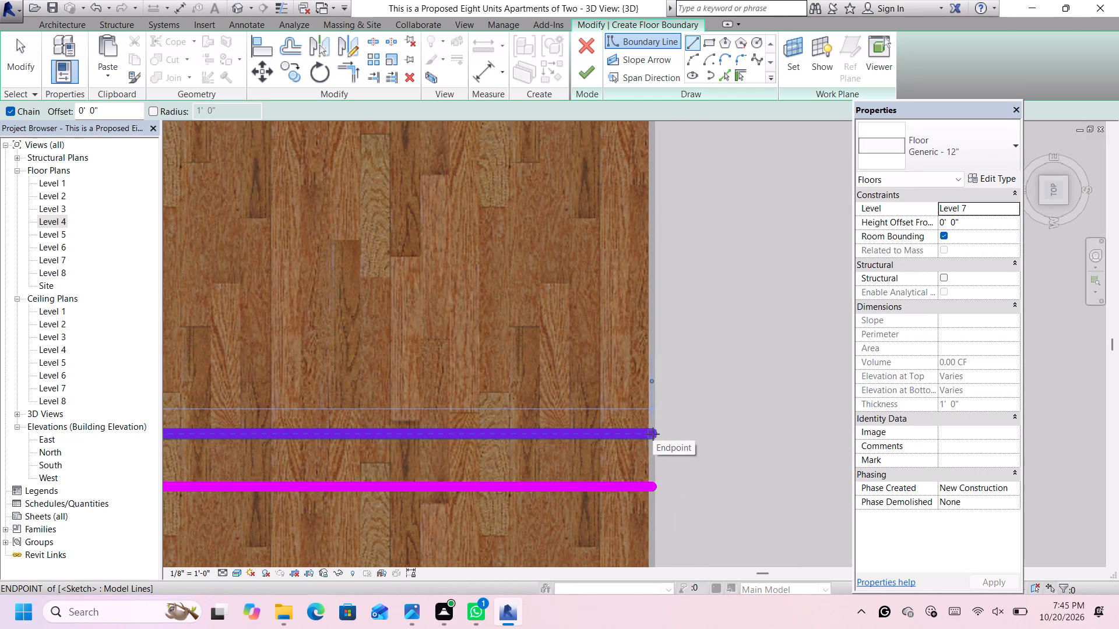
{"action": "left_click", "coordinate": [651, 434]}
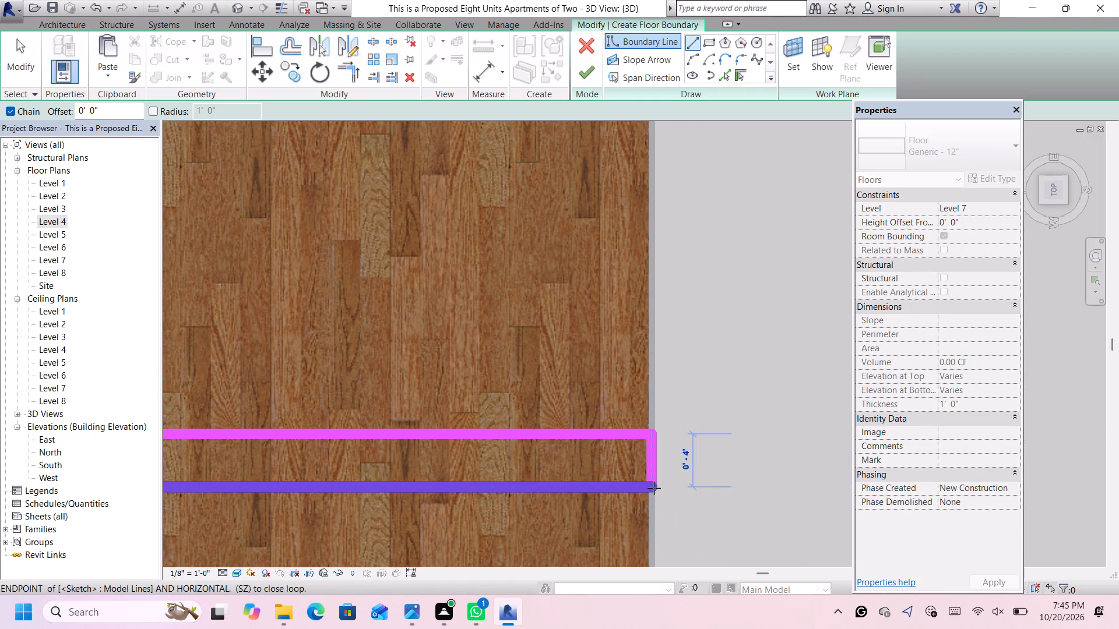
{"action": "left_click", "coordinate": [654, 488]}
Draw a straight boundary line joining the fourteenth strip's two long edges at the roof slab's right-hand edge.
{"action": "scroll", "coordinate": [653, 488], "scroll_direction": "down", "scroll_amount": 20}
{"action": "scroll", "coordinate": [652, 482], "scroll_direction": "down", "scroll_amount": 2}
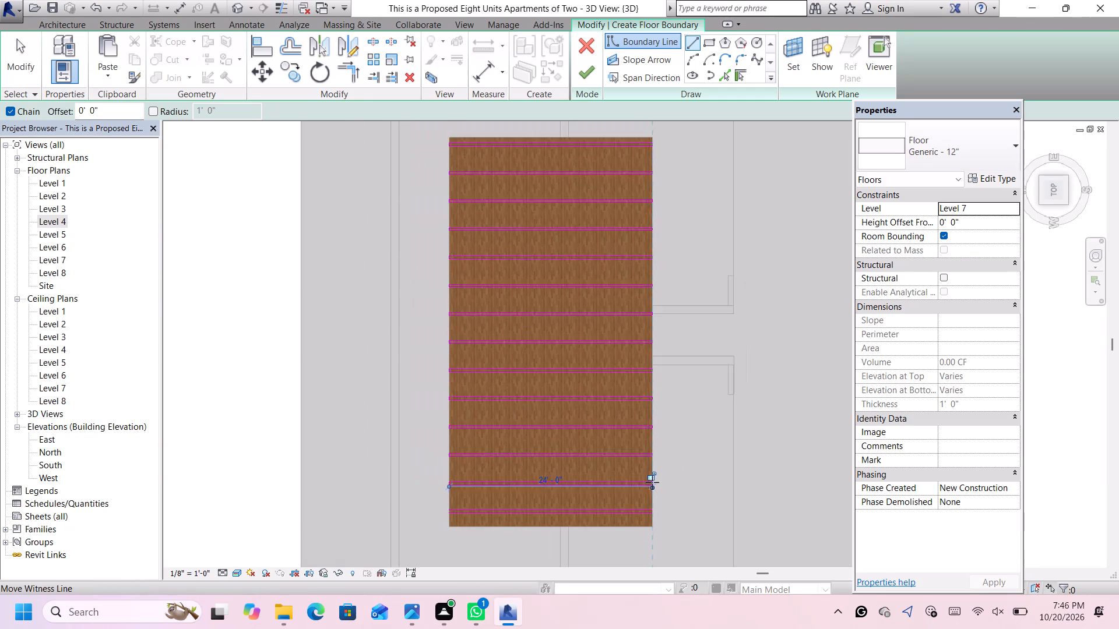
{"action": "scroll", "coordinate": [652, 510], "scroll_direction": "up", "scroll_amount": 20}
{"action": "scroll", "coordinate": [652, 510], "scroll_direction": "up", "scroll_amount": 4}
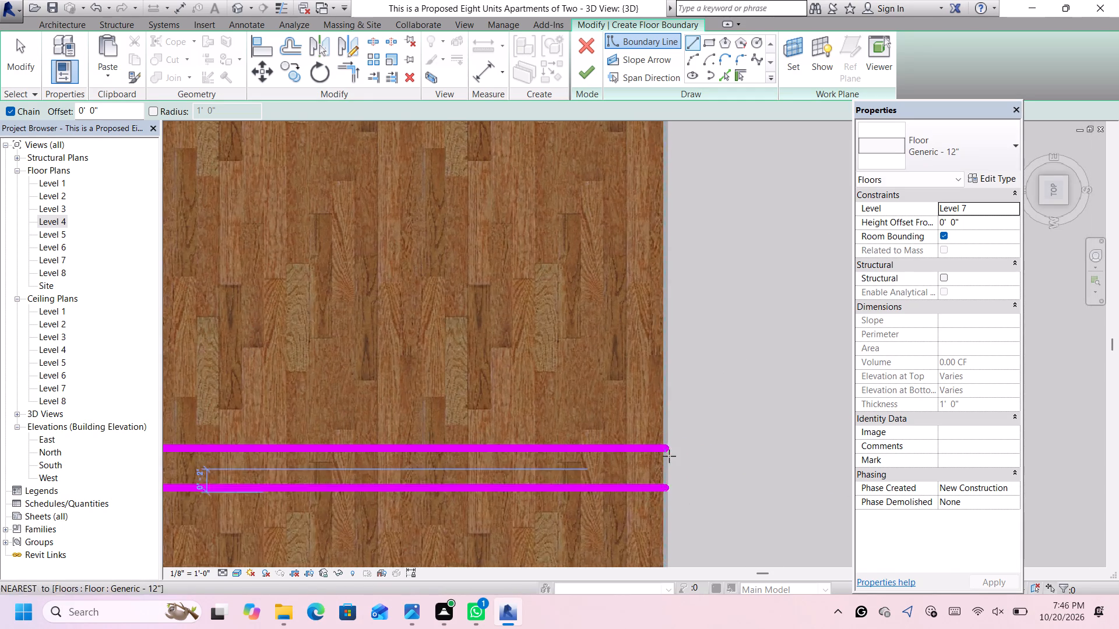
{"action": "scroll", "coordinate": [669, 456], "scroll_direction": "up", "scroll_amount": 2}
{"action": "left_click", "coordinate": [660, 434]}
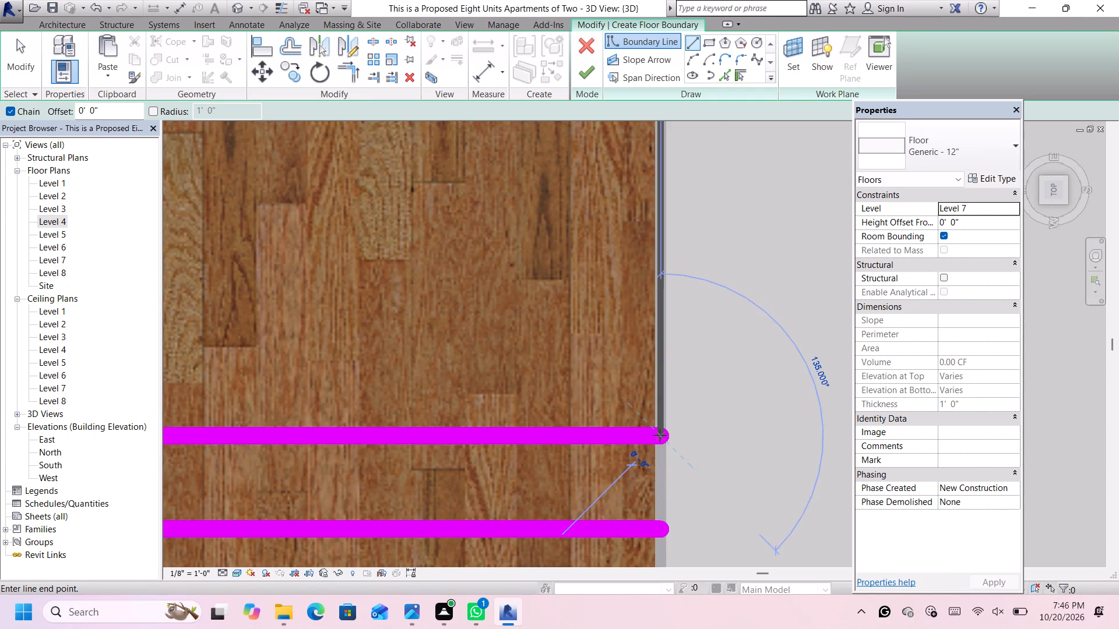
{"action": "left_click", "coordinate": [658, 527]}
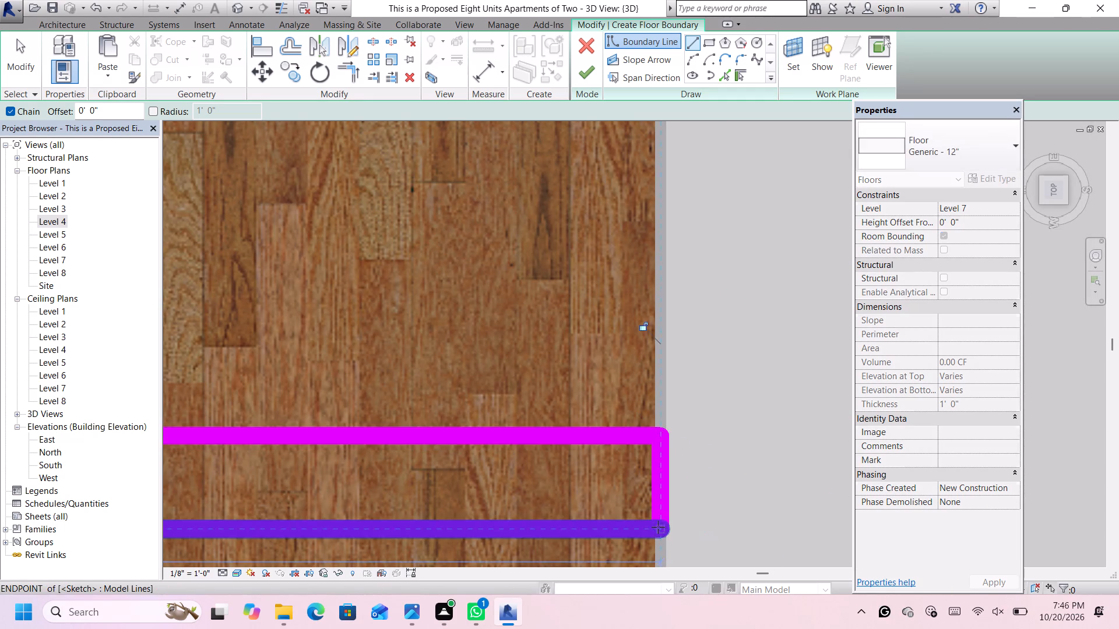
Close the fourteenth strip with a 4" boundary line between its long edges at the roof slab's left-hand edge.
{"action": "scroll", "coordinate": [658, 526], "scroll_direction": "down", "scroll_amount": 15}
{"action": "scroll", "coordinate": [658, 526], "scroll_direction": "down", "scroll_amount": 7}
{"action": "scroll", "coordinate": [286, 514], "scroll_direction": "up", "scroll_amount": 2}
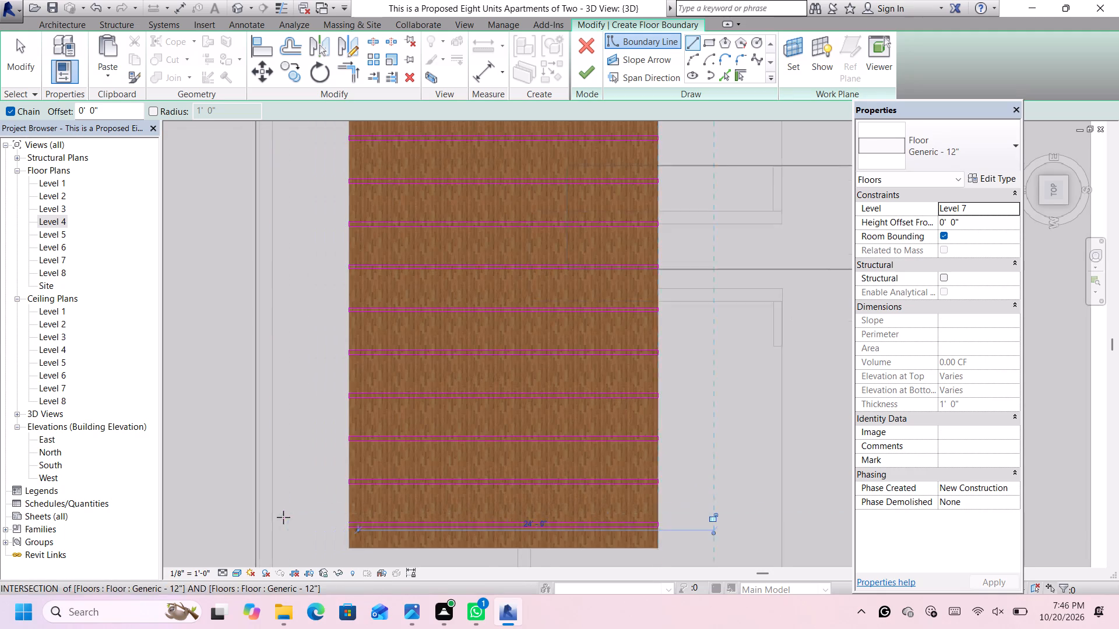
{"action": "scroll", "coordinate": [283, 517], "scroll_direction": "up", "scroll_amount": 4}
{"action": "scroll", "coordinate": [433, 549], "scroll_direction": "up", "scroll_amount": 11}
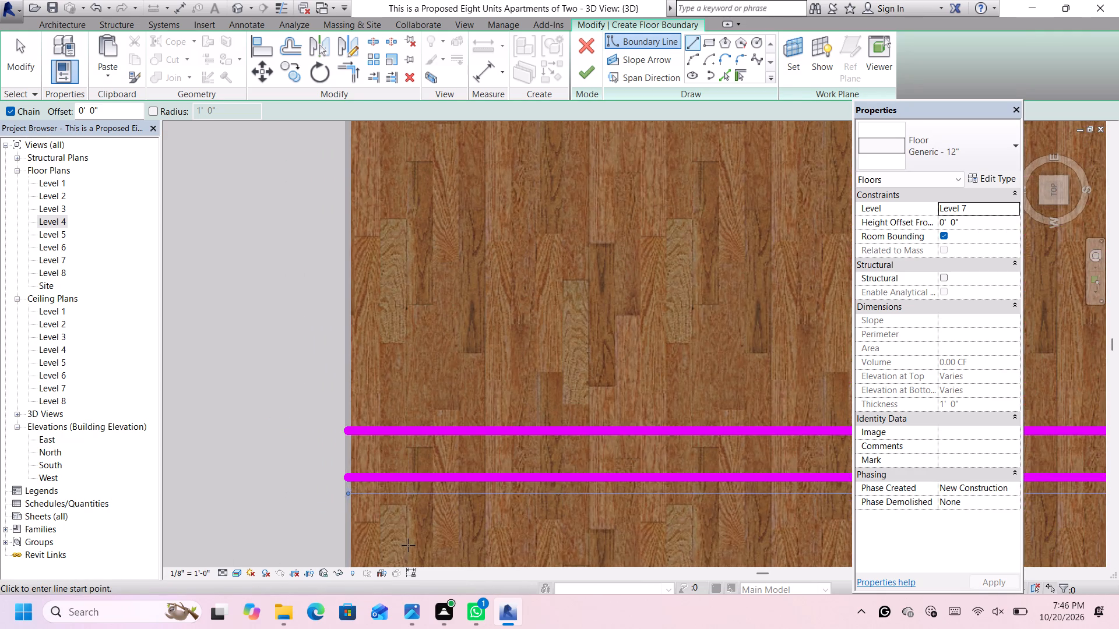
{"action": "scroll", "coordinate": [374, 491], "scroll_direction": "up", "scroll_amount": 5}
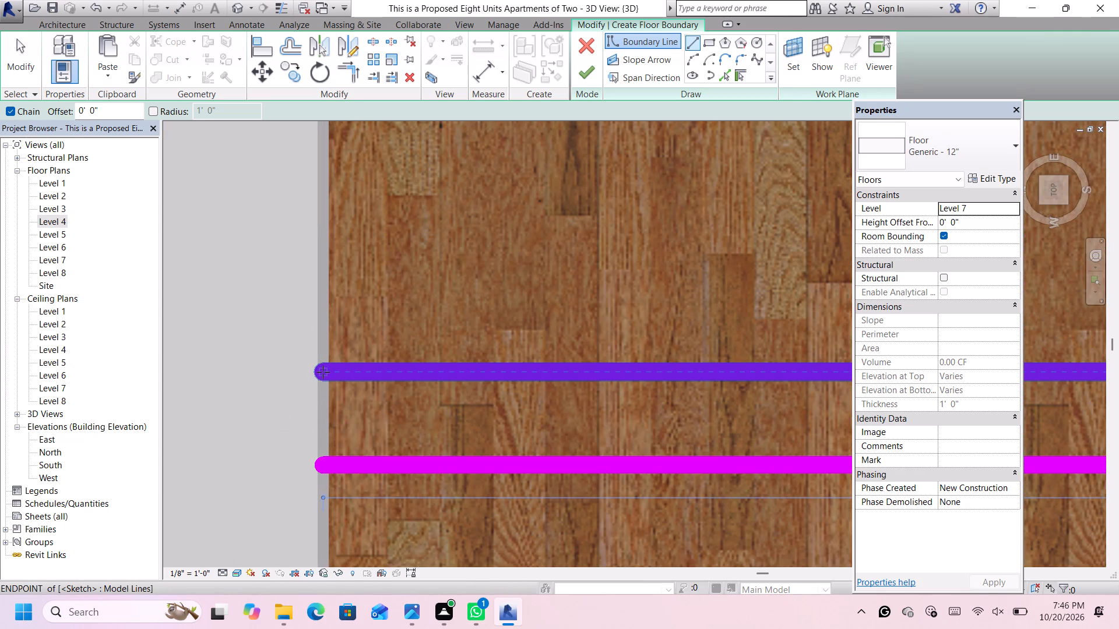
{"action": "left_click", "coordinate": [324, 371]}
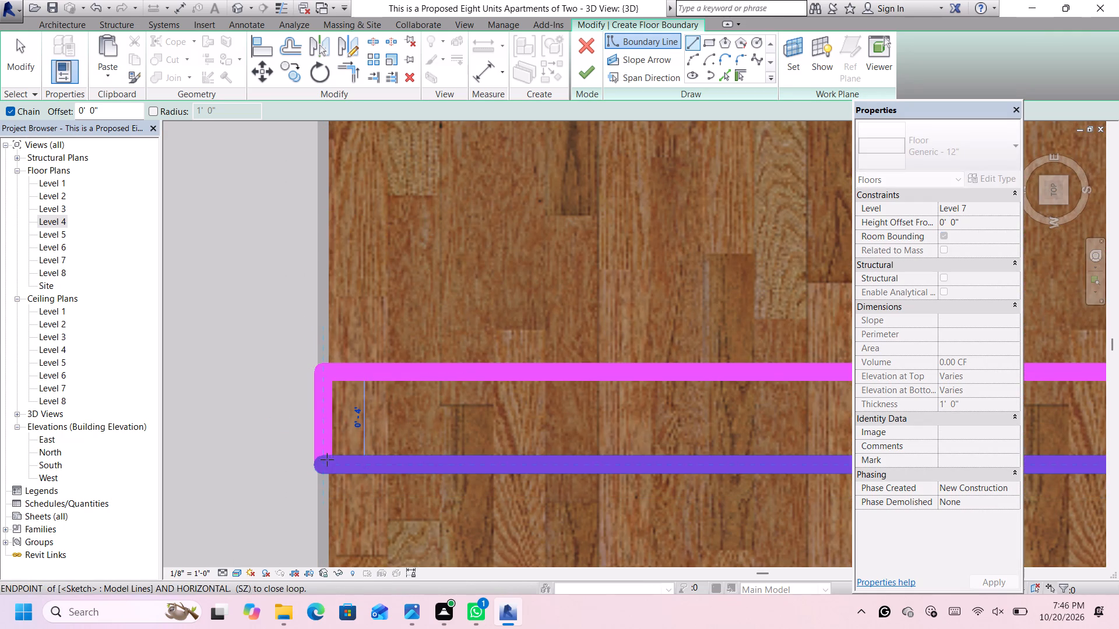
{"action": "left_click", "coordinate": [327, 460]}
Finish the floor boundary sketch to create the fourteen strips as a Generic - 12" floor, and clear the selection.
{"action": "scroll", "coordinate": [327, 455], "scroll_direction": "down", "scroll_amount": 7}
{"action": "scroll", "coordinate": [327, 448], "scroll_direction": "down", "scroll_amount": 20}
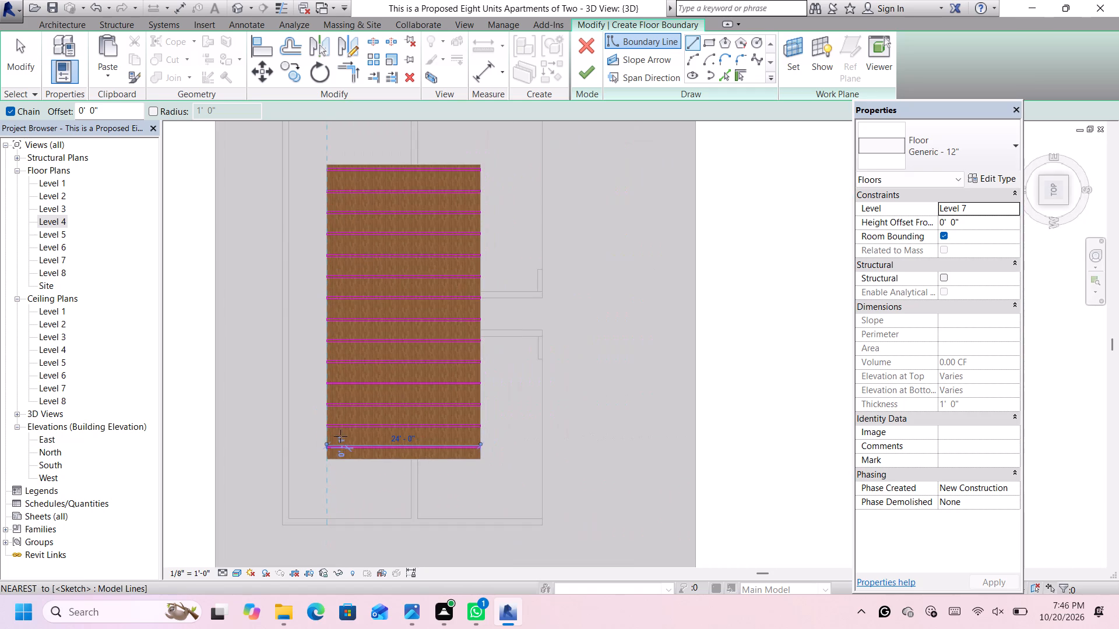
{"action": "left_click", "coordinate": [587, 72]}
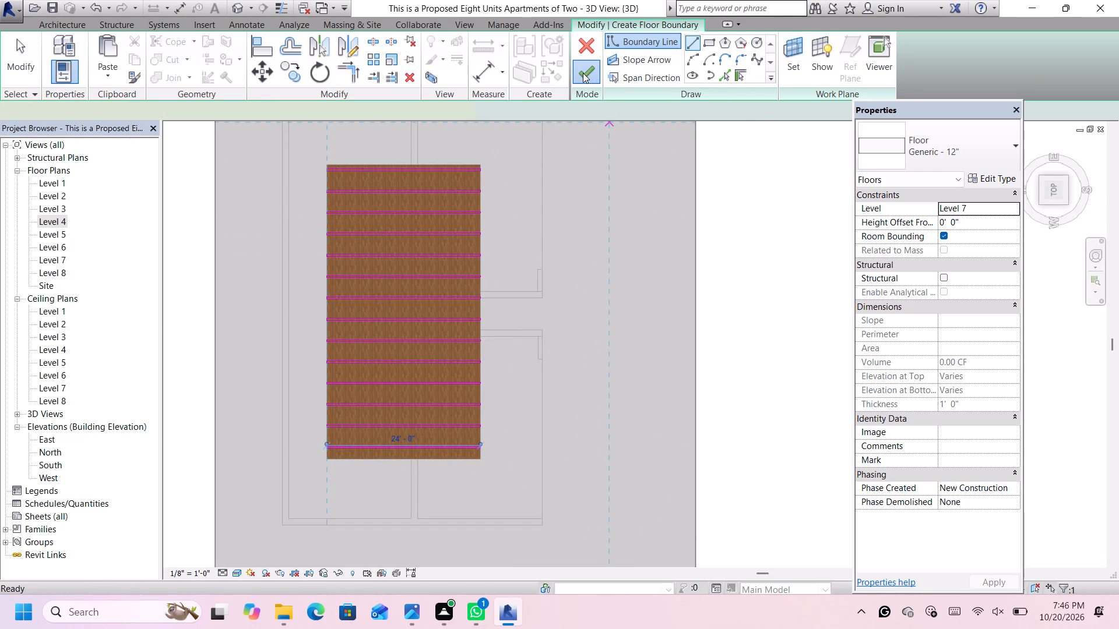
{"action": "scroll", "coordinate": [556, 203], "scroll_direction": "down", "scroll_amount": 3}
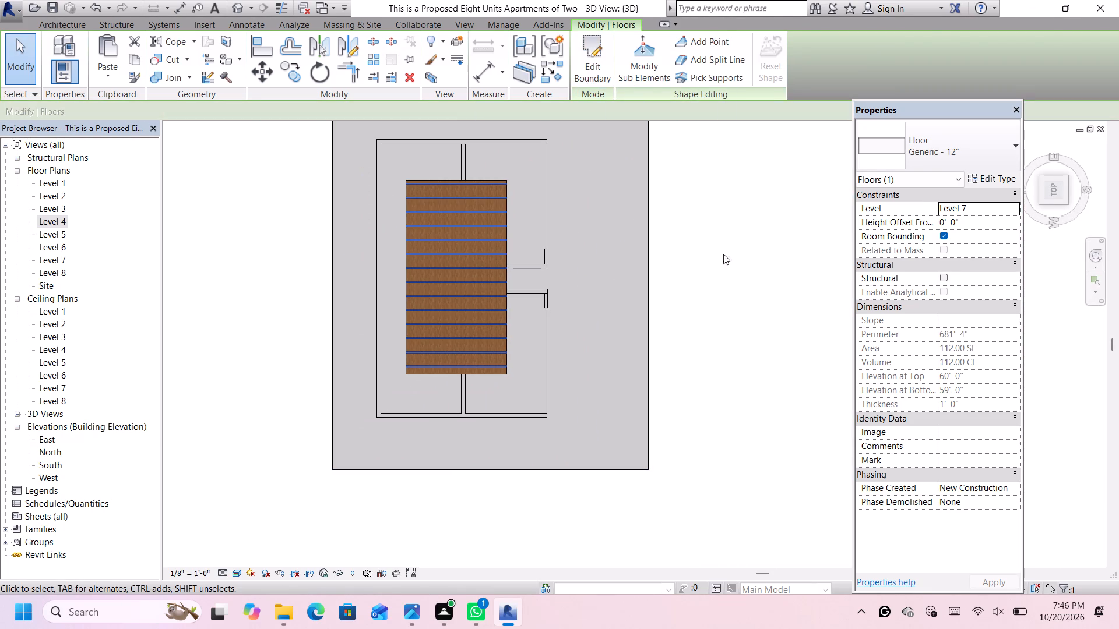
{"action": "left_click", "coordinate": [730, 252]}
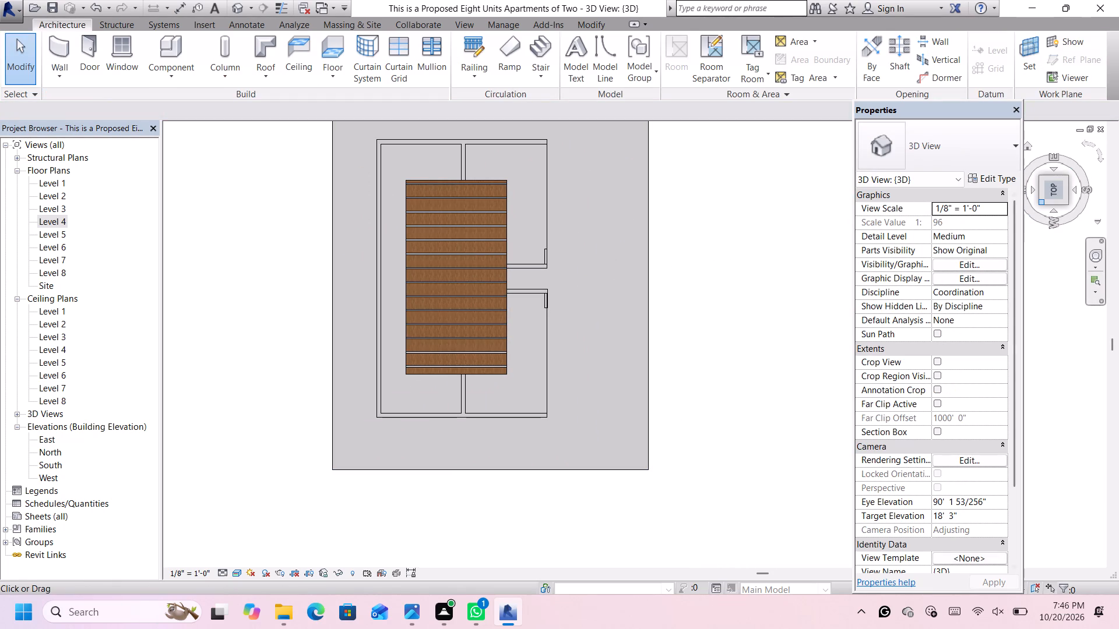
In an angled 3D view, change the level of the strip floor above the wood roof slab to Level 6.
{"action": "left_click", "coordinate": [1042, 204]}
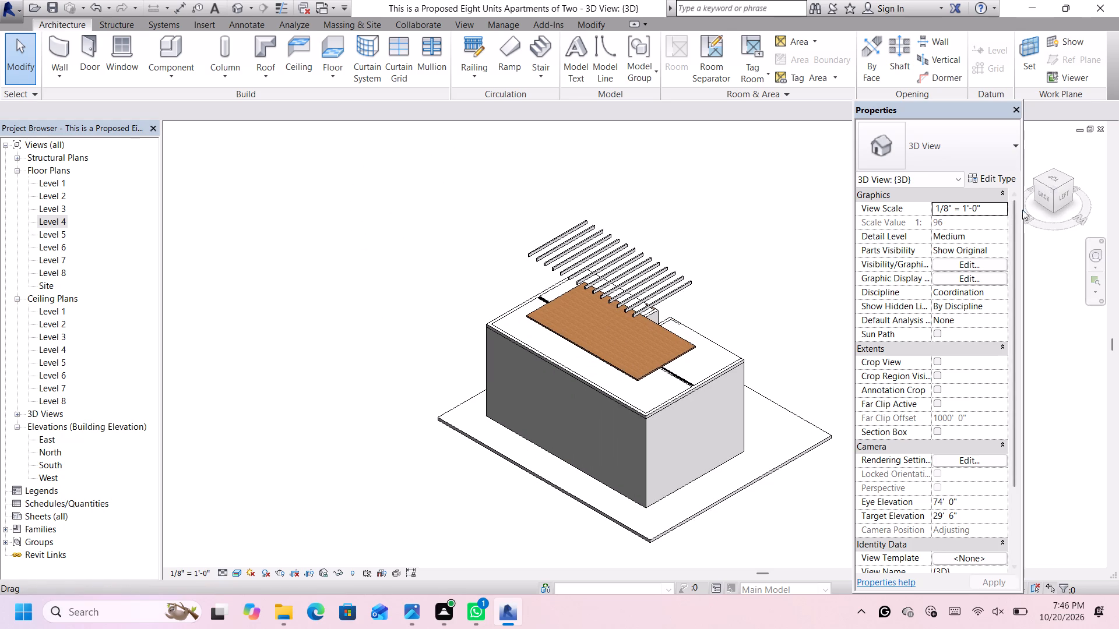
{"action": "left_click", "coordinate": [1072, 182]}
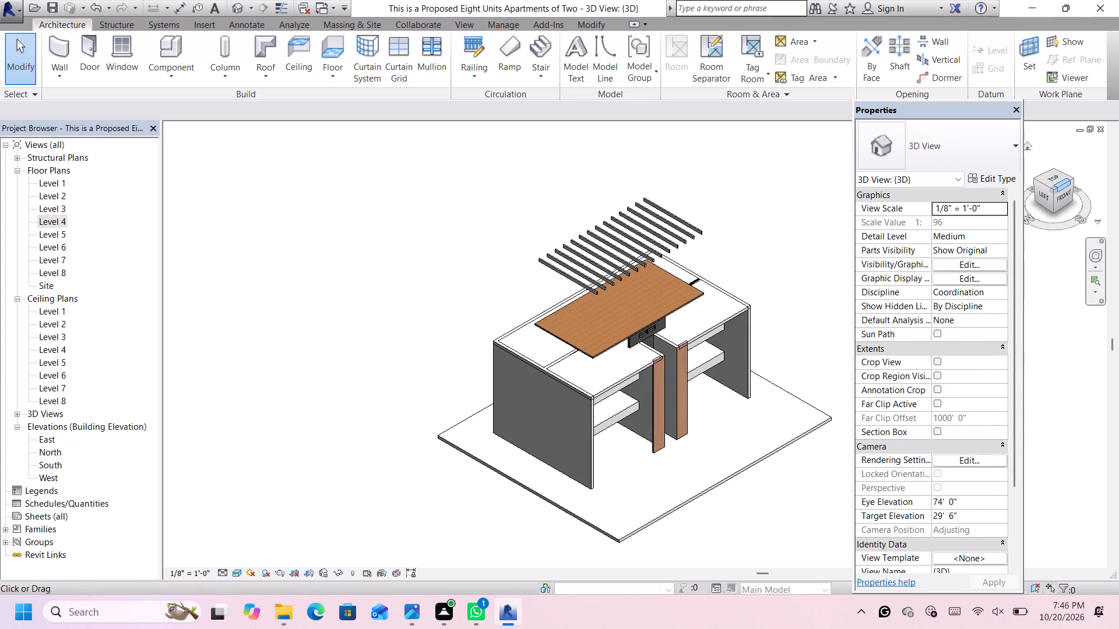
{"action": "left_click", "coordinate": [1071, 179]}
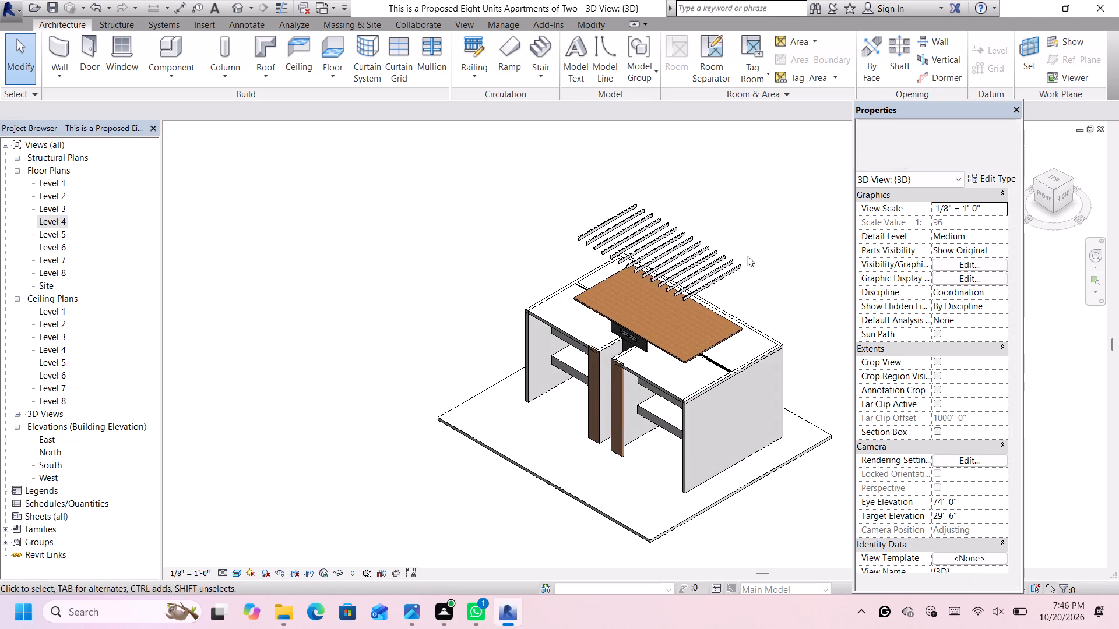
{"action": "left_click", "coordinate": [716, 275]}
{"action": "scroll", "coordinate": [715, 274], "scroll_direction": "down", "scroll_amount": 2}
{"action": "scroll", "coordinate": [917, 247], "scroll_direction": "up", "scroll_amount": 2}
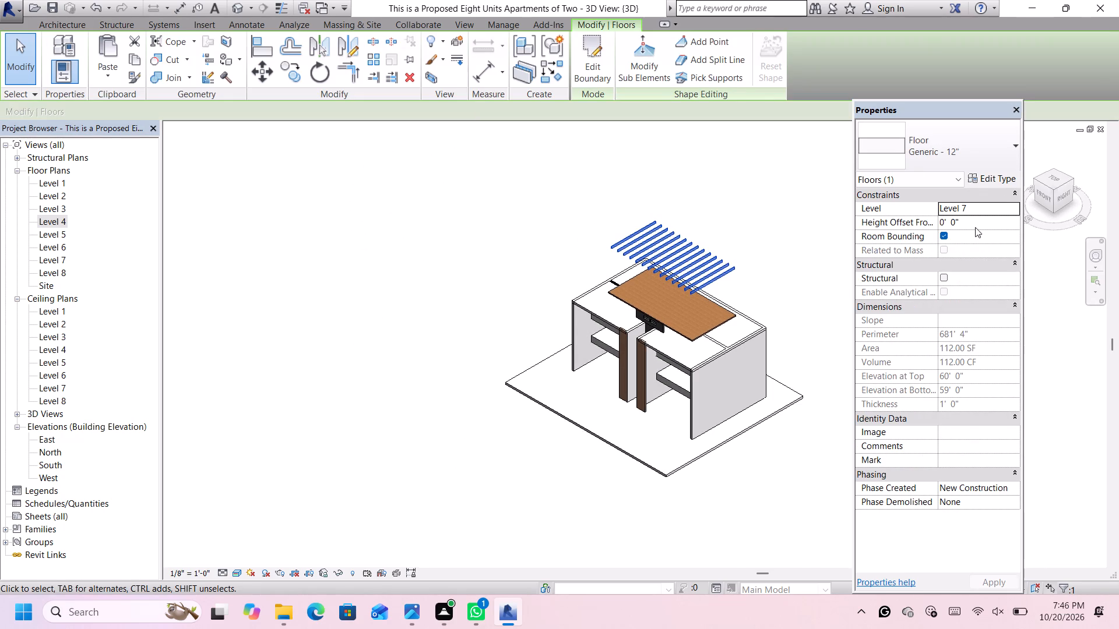
{"action": "scroll", "coordinate": [744, 312], "scroll_direction": "up", "scroll_amount": 2}
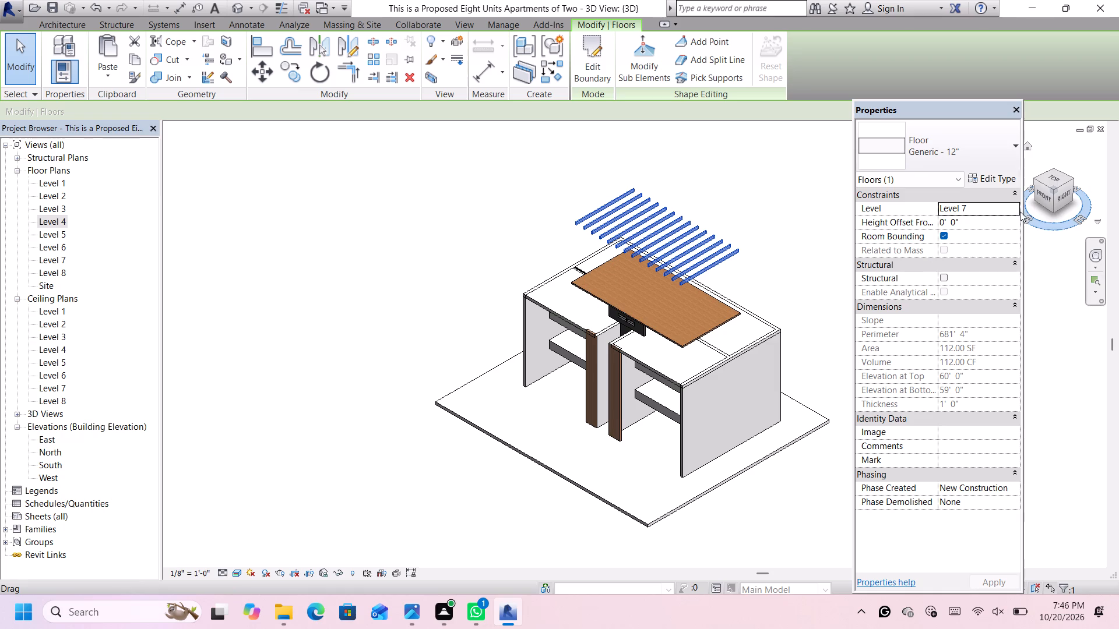
{"action": "left_click", "coordinate": [1015, 210]}
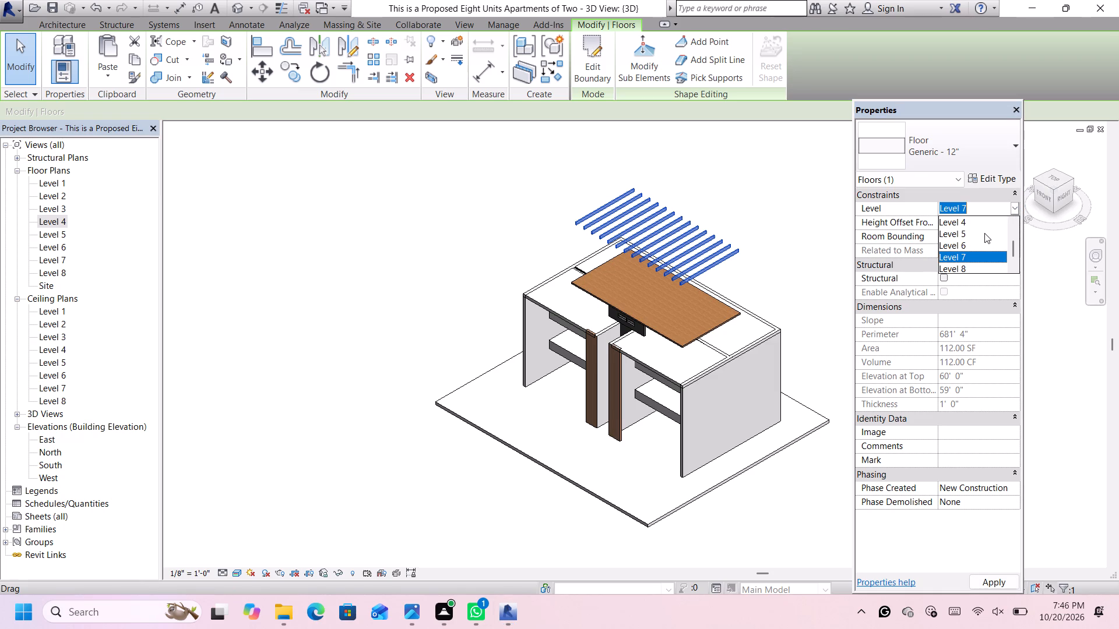
{"action": "left_click", "coordinate": [981, 243]}
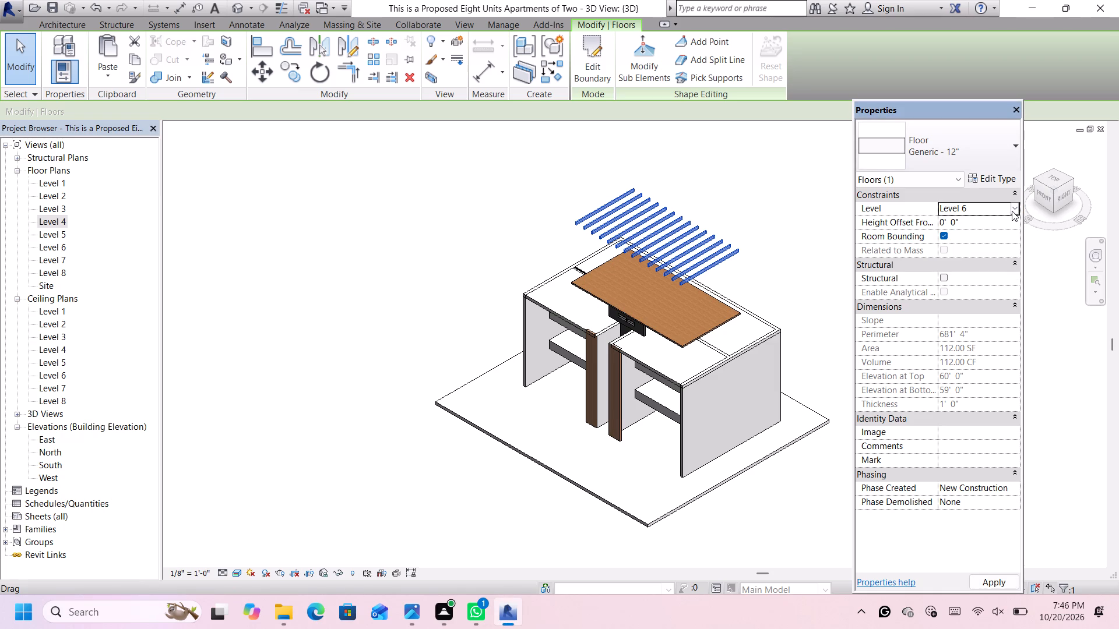
{"action": "key", "text": "Return"}
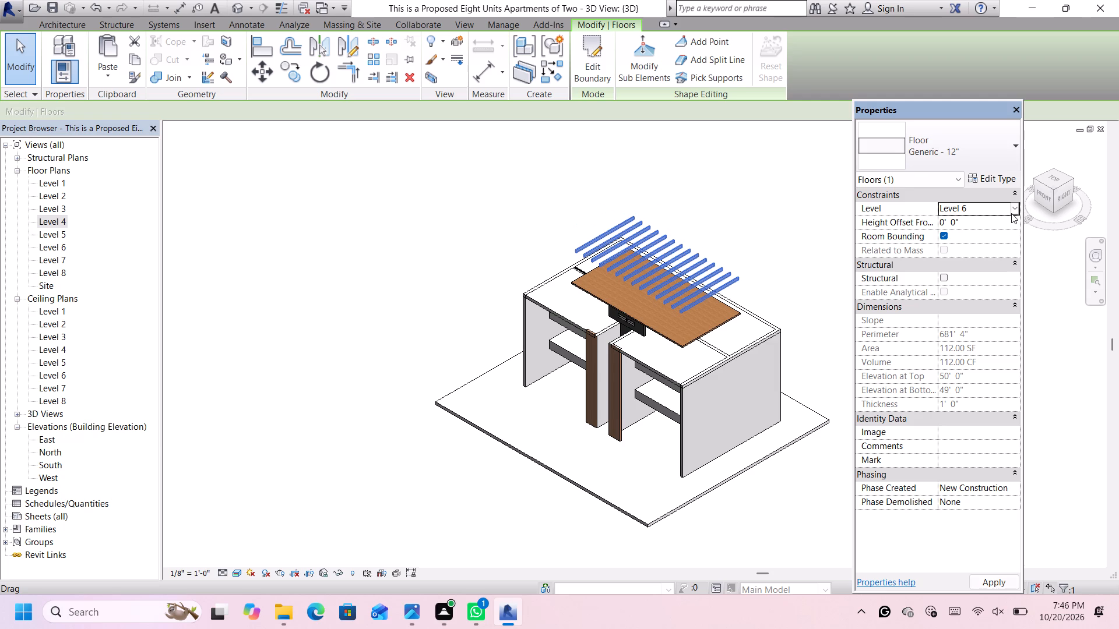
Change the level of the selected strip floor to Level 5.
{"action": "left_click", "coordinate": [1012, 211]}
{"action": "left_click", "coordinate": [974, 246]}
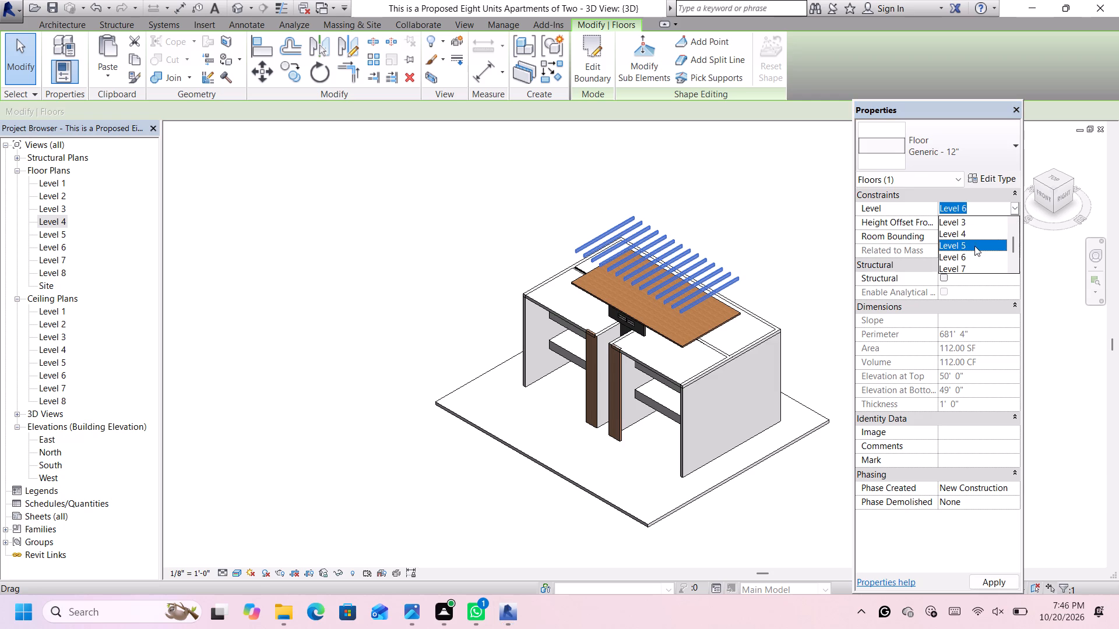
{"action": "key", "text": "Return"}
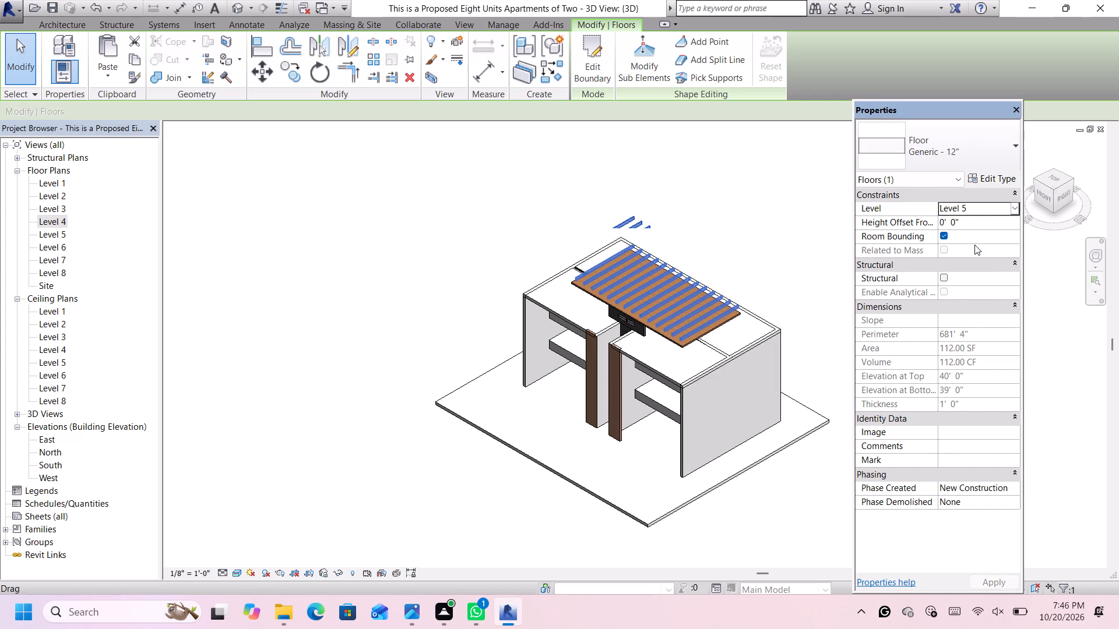
Set the strip floor's level to Level 4 with a height offset of 7' 0" from the level.
{"action": "scroll", "coordinate": [673, 317], "scroll_direction": "up", "scroll_amount": 3}
{"action": "scroll", "coordinate": [675, 314], "scroll_direction": "down", "scroll_amount": 4}
{"action": "middle_click_drag", "start_coordinate": [677, 331], "coordinate": [678, 324]}
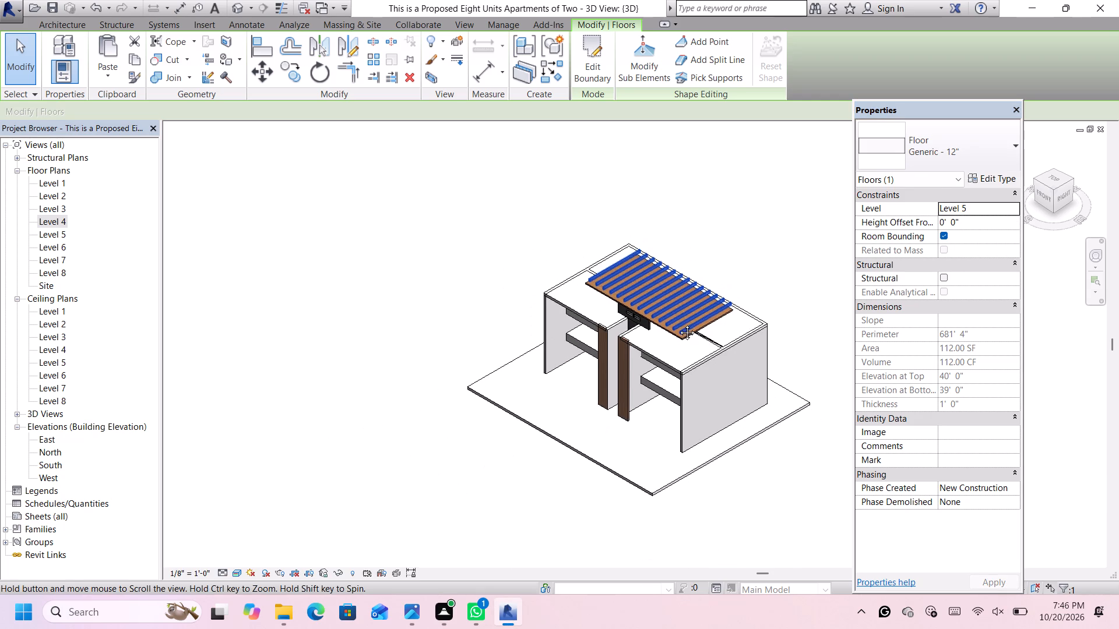
{"action": "middle_click_drag", "start_coordinate": [678, 324], "coordinate": [722, 229]}
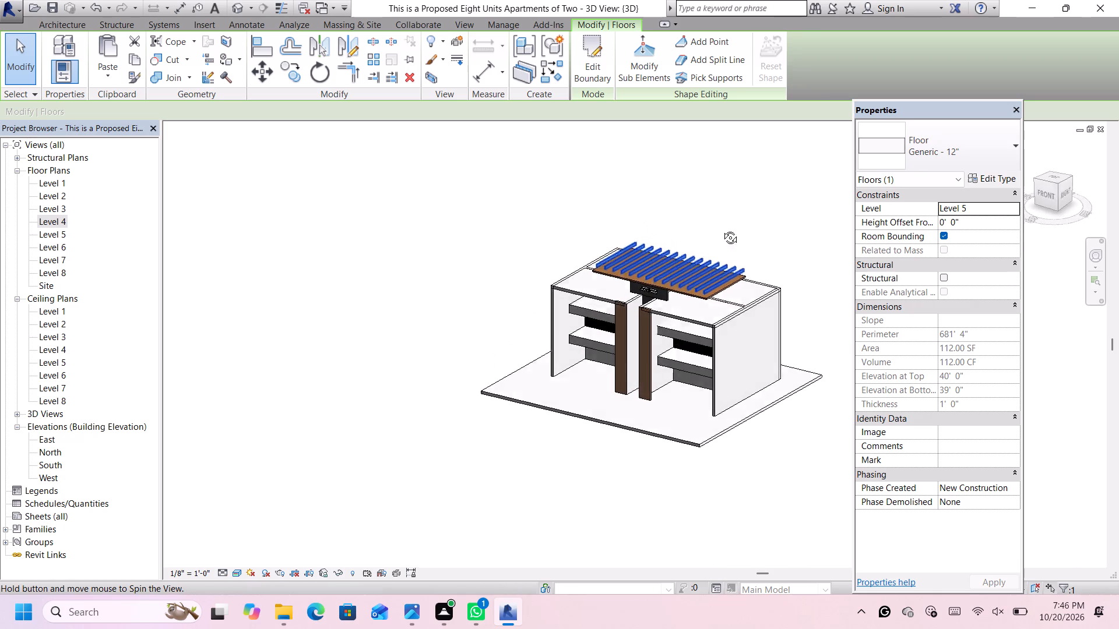
{"action": "middle_click_drag", "start_coordinate": [722, 229], "coordinate": [794, 156]}
{"action": "scroll", "coordinate": [731, 285], "scroll_direction": "up", "scroll_amount": 4}
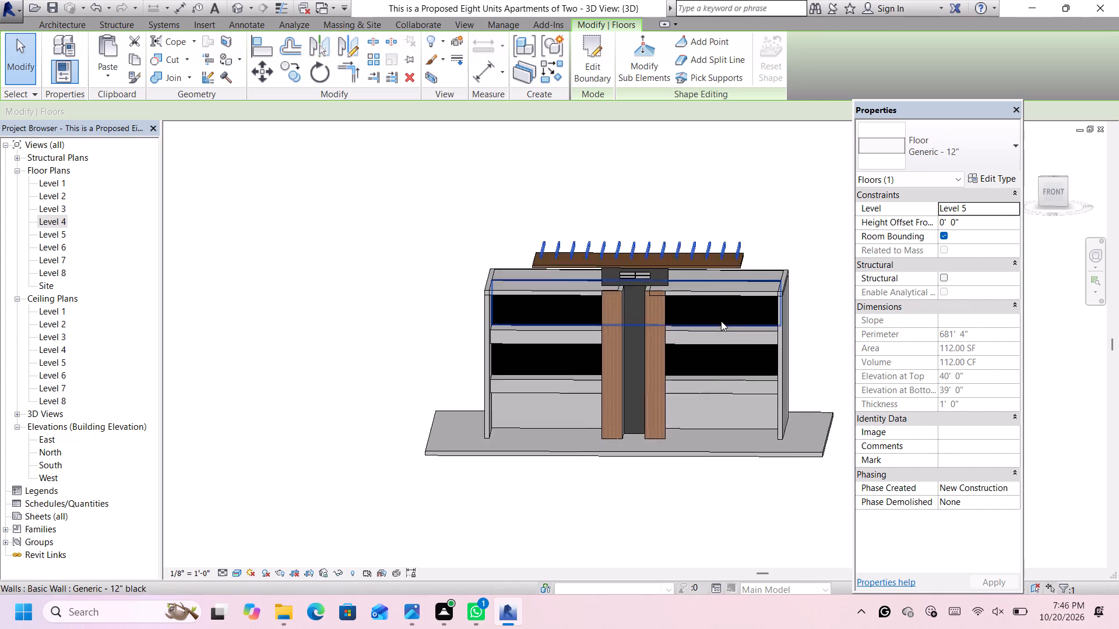
{"action": "scroll", "coordinate": [721, 321], "scroll_direction": "up", "scroll_amount": 1}
{"action": "scroll", "coordinate": [738, 255], "scroll_direction": "up", "scroll_amount": 4}
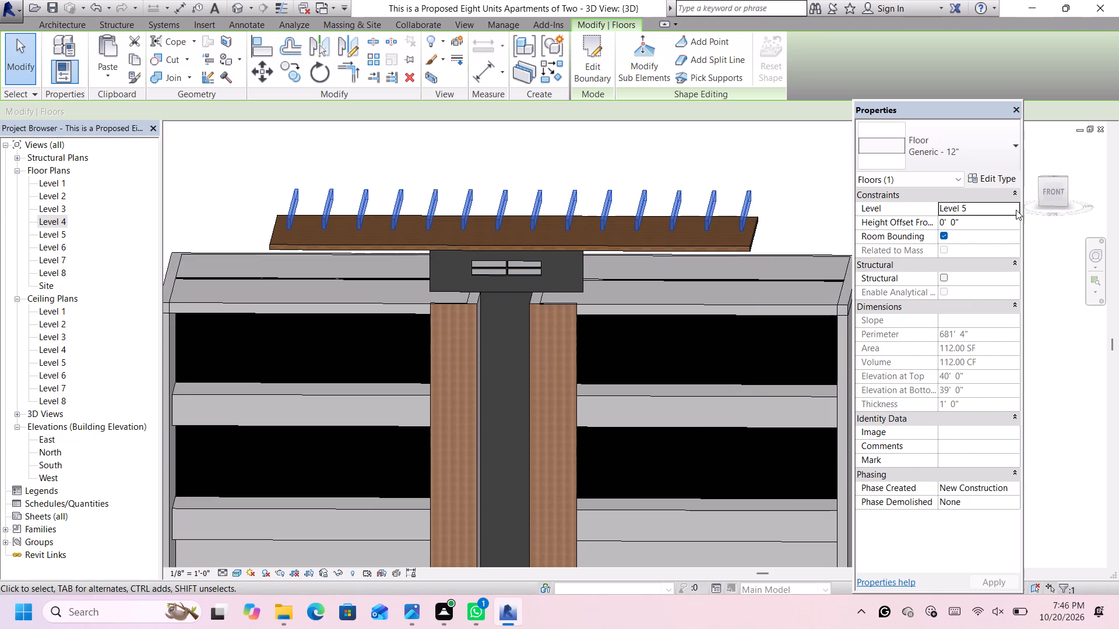
{"action": "left_click", "coordinate": [1017, 209]}
{"action": "left_click", "coordinate": [981, 243]}
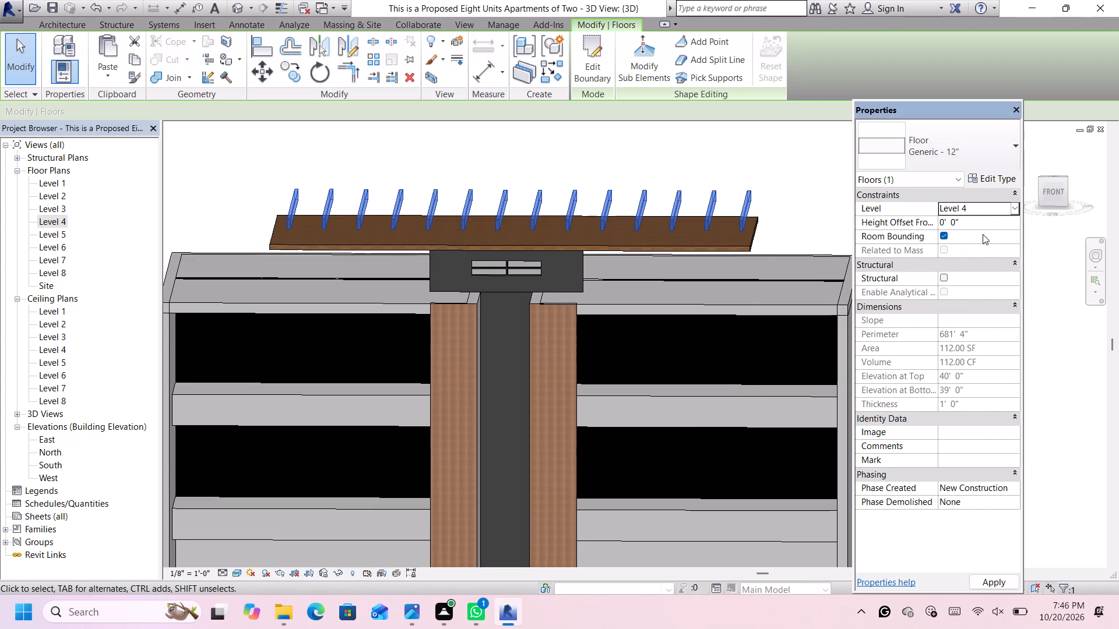
{"action": "left_click", "coordinate": [990, 221]}
{"action": "key", "text": "BackSpace"}
{"action": "key", "text": "7"}
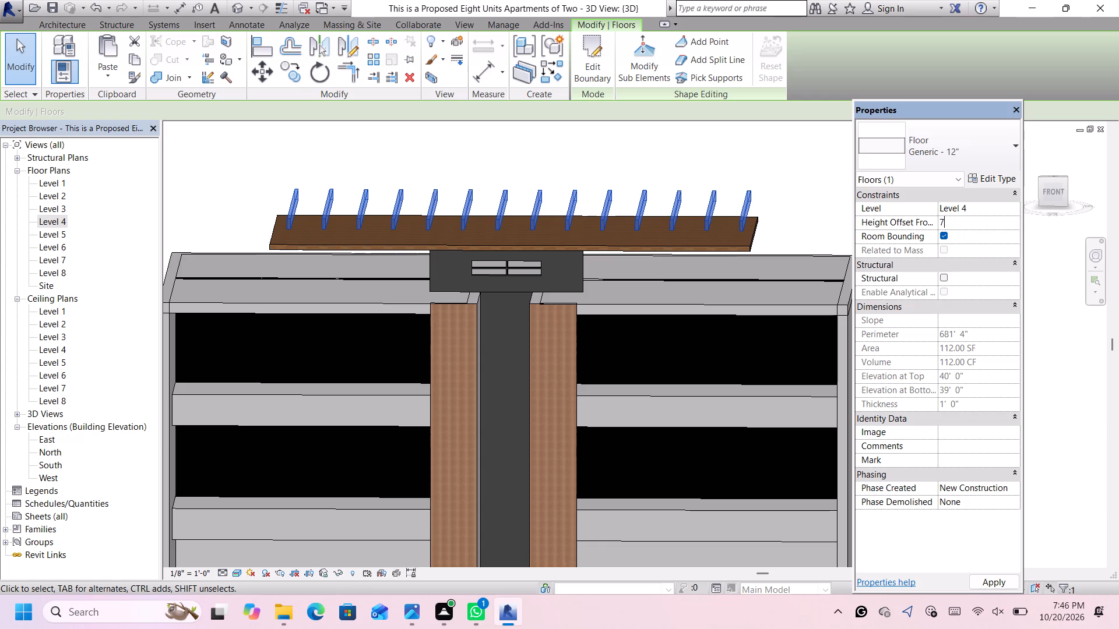
{"action": "key", "text": "apostrophe"}
{"action": "key", "text": "Return"}
{"action": "key", "text": "Return"}
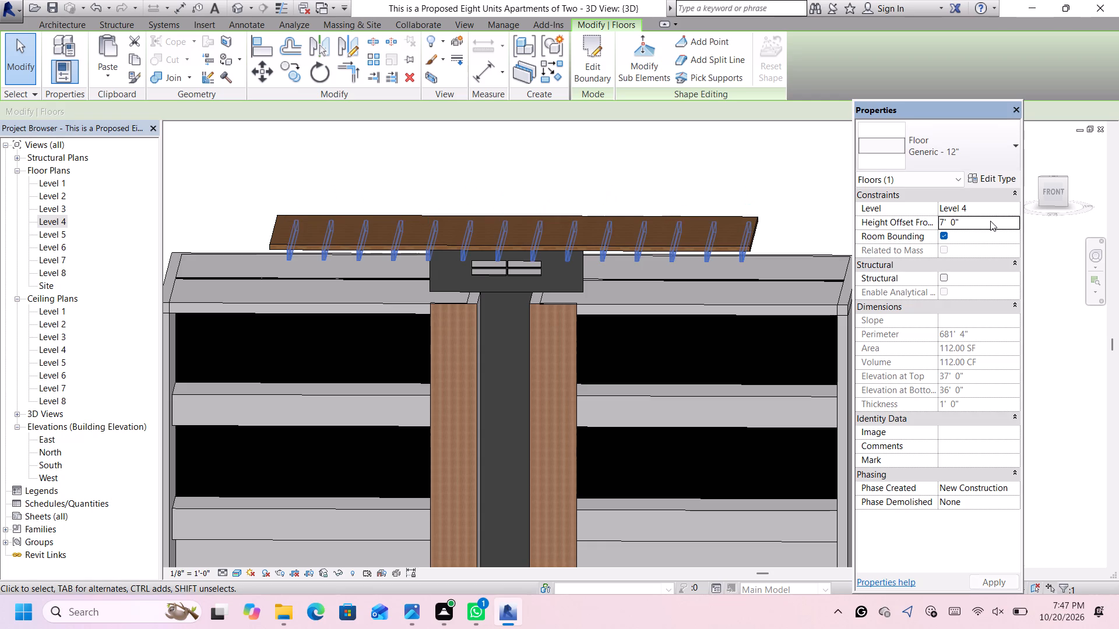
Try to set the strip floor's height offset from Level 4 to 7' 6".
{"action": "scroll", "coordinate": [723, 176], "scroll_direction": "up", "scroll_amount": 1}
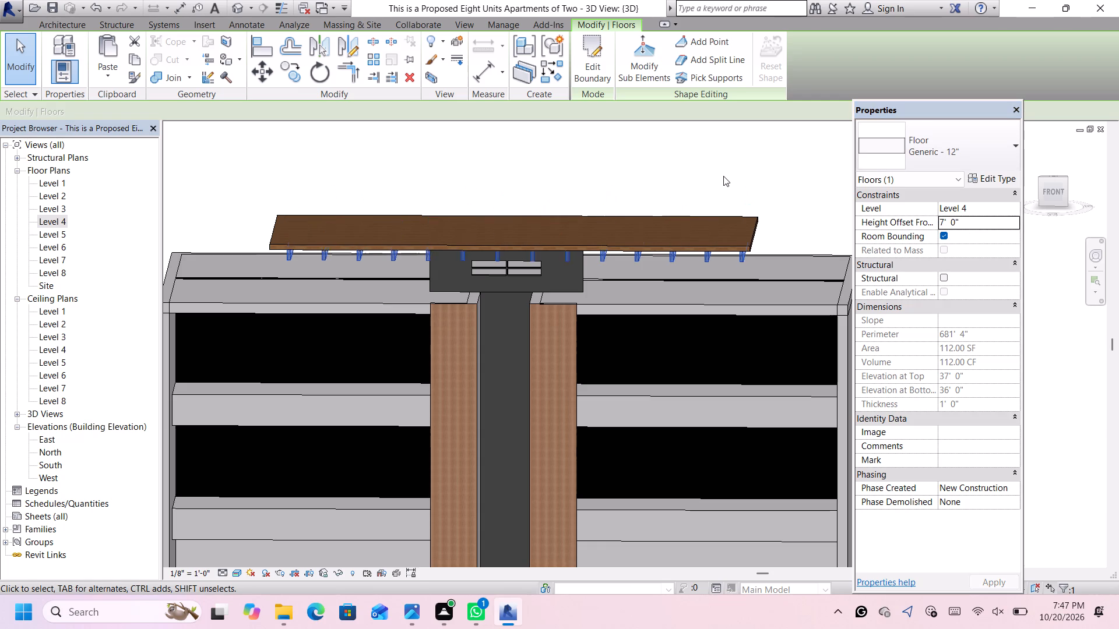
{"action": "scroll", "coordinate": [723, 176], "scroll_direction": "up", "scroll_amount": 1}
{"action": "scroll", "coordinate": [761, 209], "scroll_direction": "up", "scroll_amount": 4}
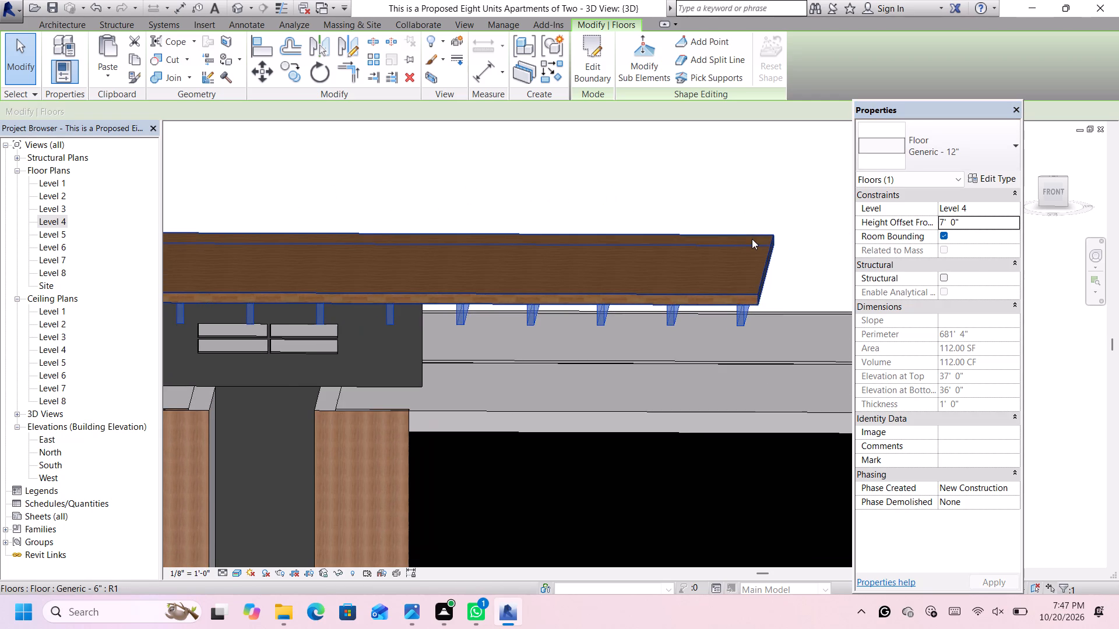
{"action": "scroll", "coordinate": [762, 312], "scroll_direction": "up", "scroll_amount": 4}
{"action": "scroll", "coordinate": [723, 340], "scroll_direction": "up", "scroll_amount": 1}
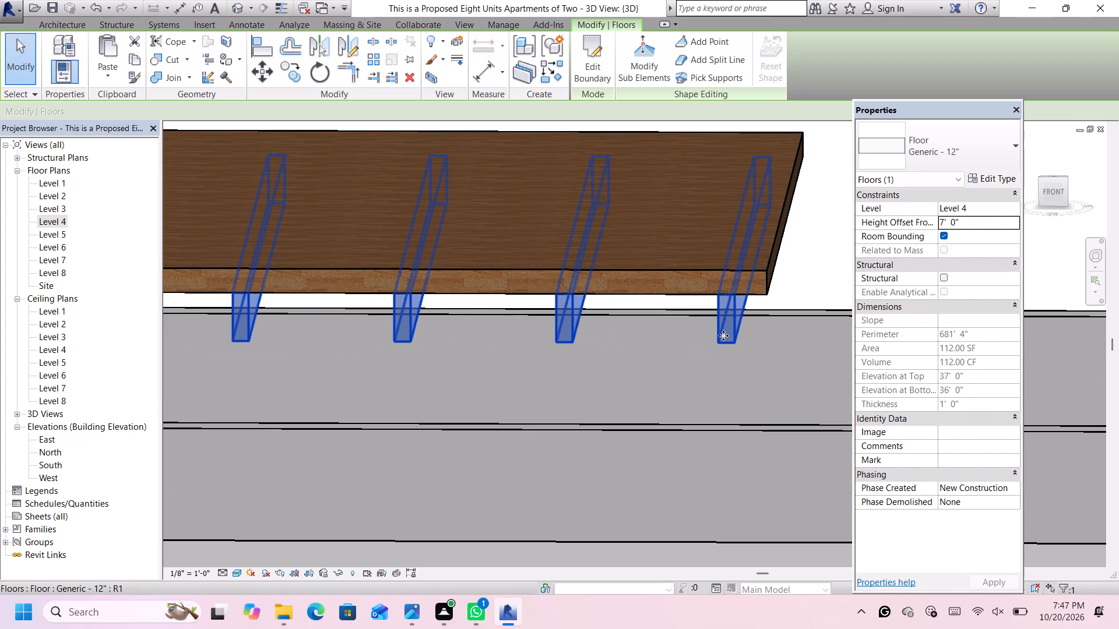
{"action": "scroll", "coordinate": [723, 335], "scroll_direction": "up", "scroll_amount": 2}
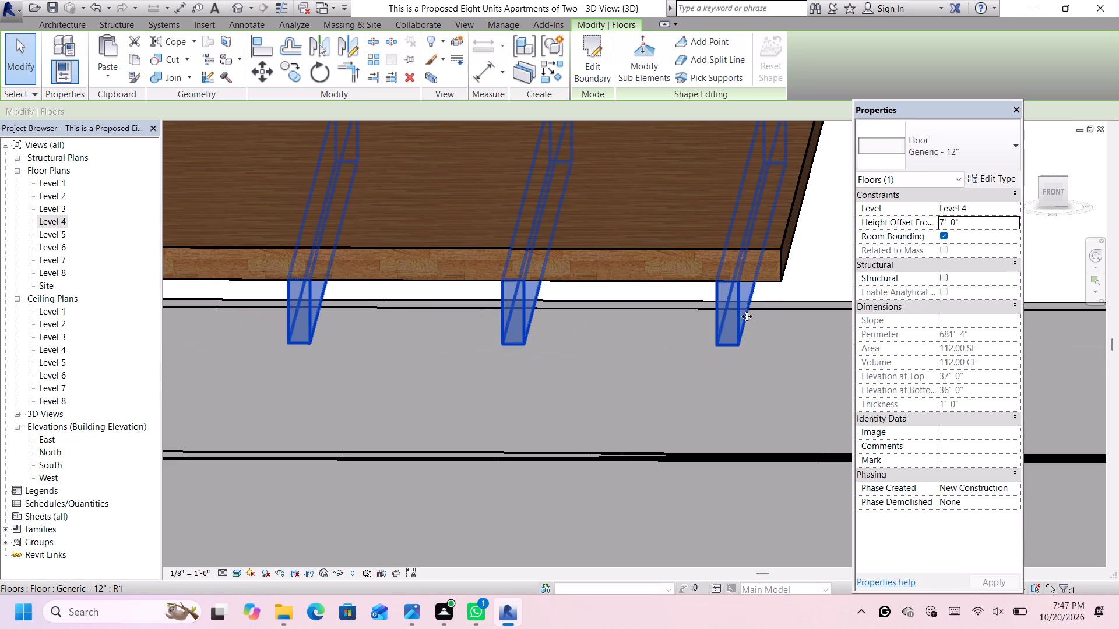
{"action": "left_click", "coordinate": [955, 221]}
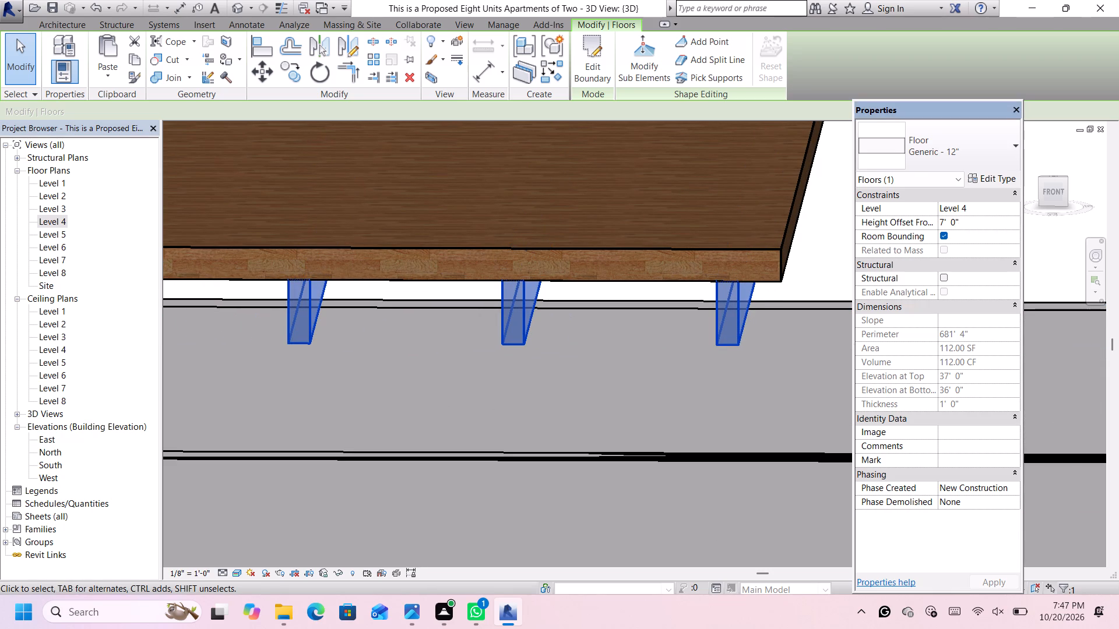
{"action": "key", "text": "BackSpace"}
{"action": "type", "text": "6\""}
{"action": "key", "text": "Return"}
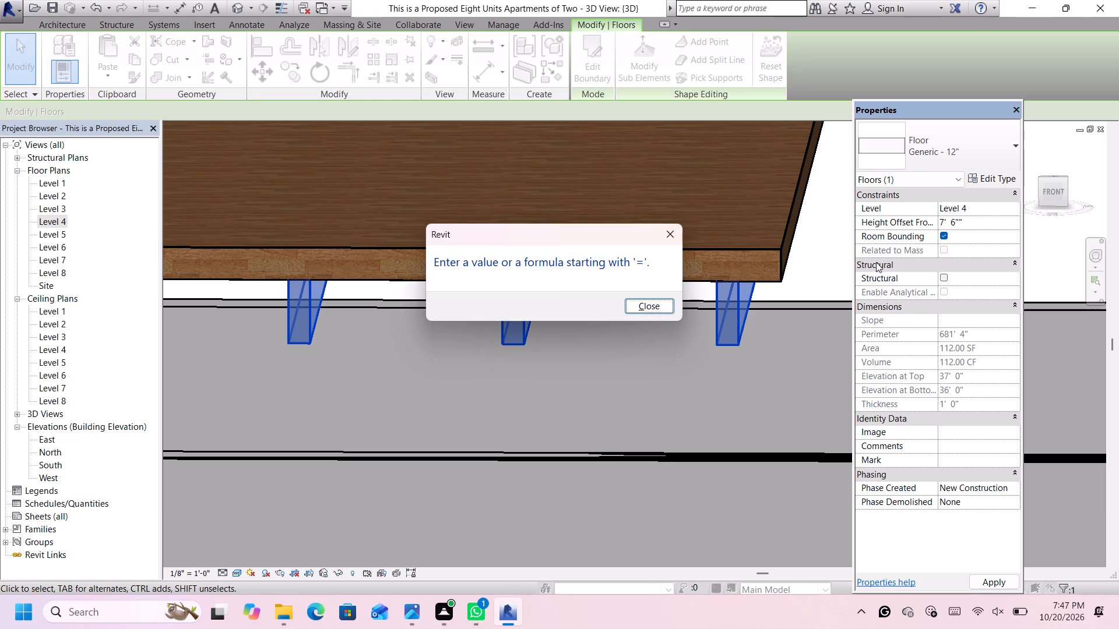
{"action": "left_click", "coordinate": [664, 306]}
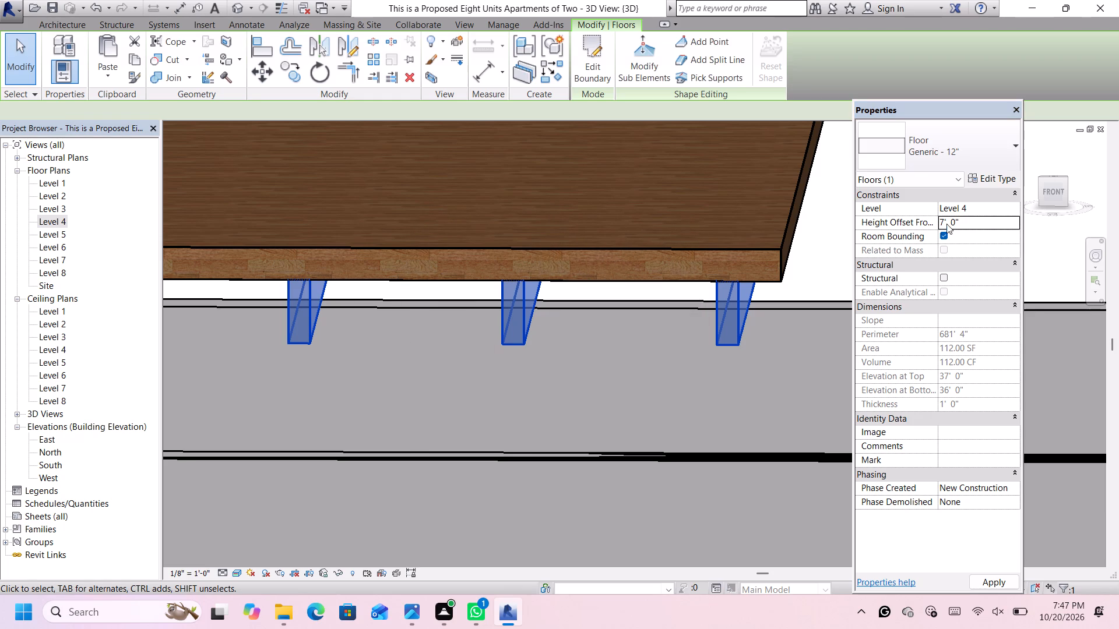
Set the strip floor's height offset from Level 4 to 7' 6" and clear the selection.
{"action": "left_click", "coordinate": [956, 224]}
{"action": "key", "text": "BackSpace"}
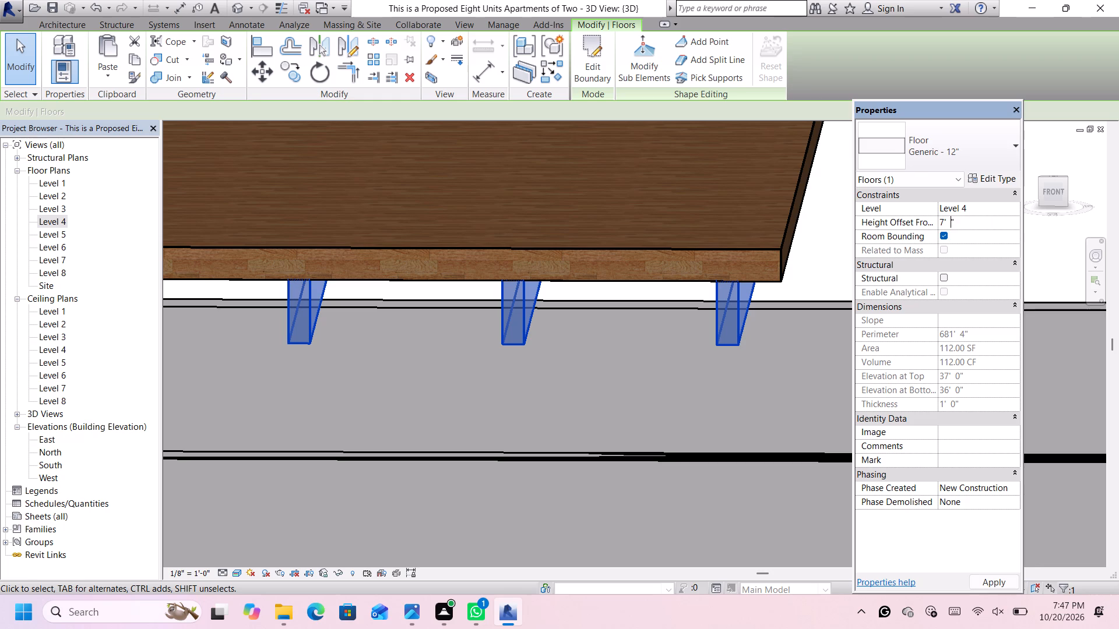
{"action": "key", "text": "6"}
{"action": "key", "text": "Return"}
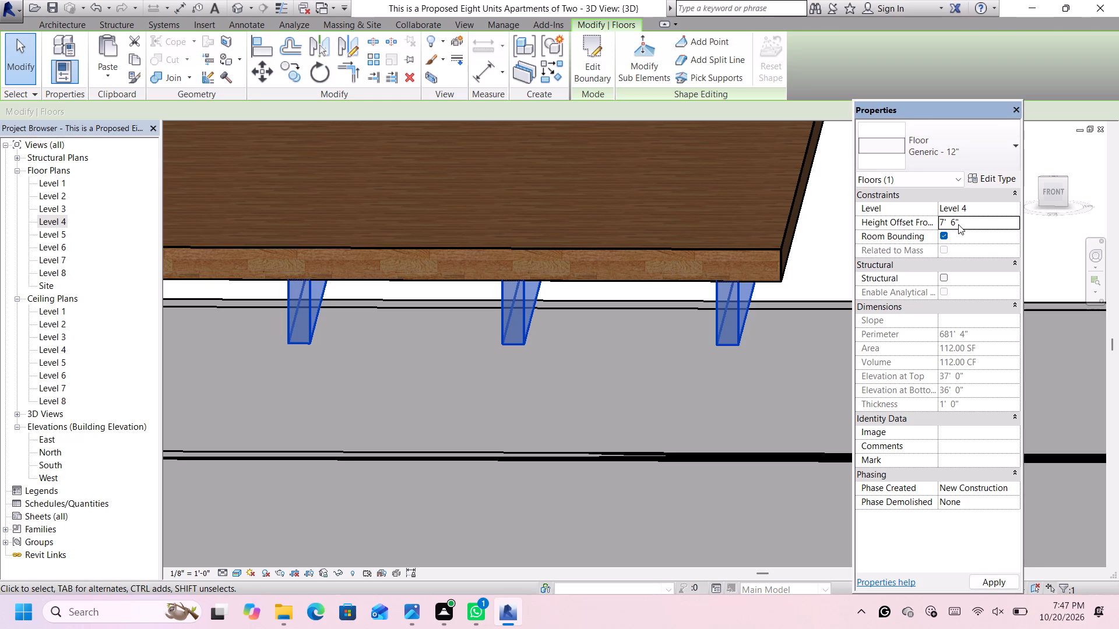
{"action": "key", "text": "Return"}
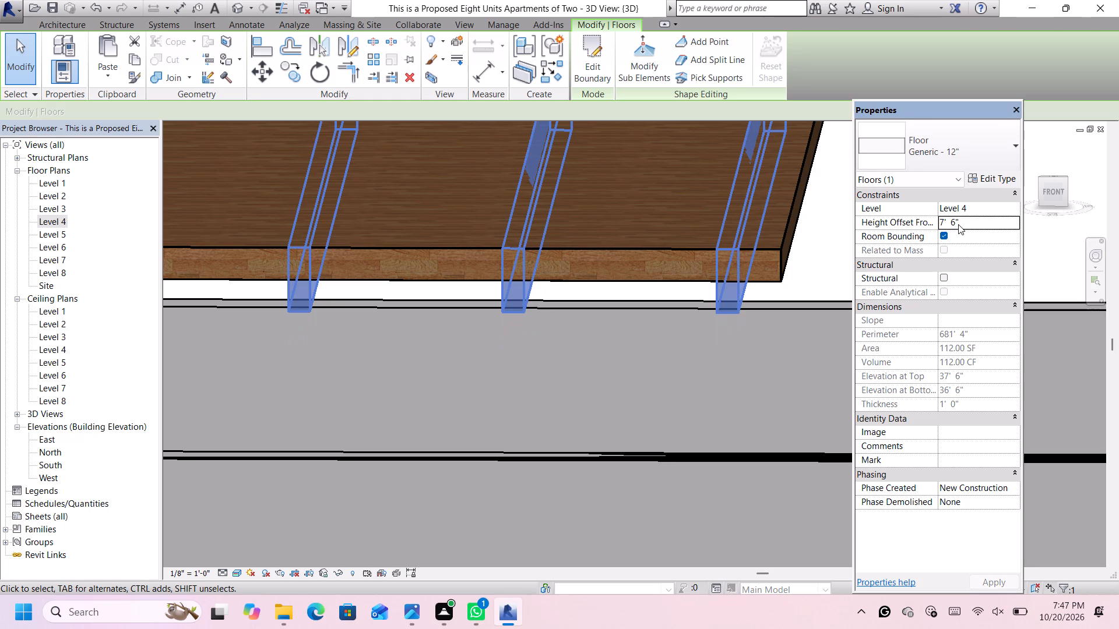
{"action": "scroll", "coordinate": [698, 270], "scroll_direction": "down", "scroll_amount": 9}
{"action": "left_click", "coordinate": [782, 221]}
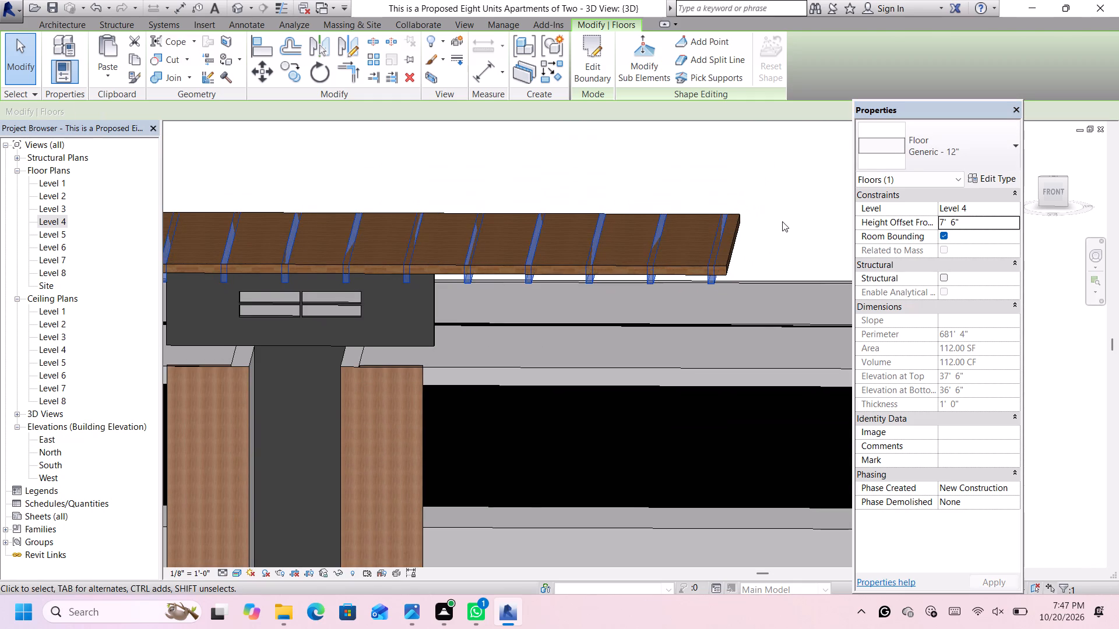
Examine from below and above how the fourteen strips sit against the wood roof slab.
{"action": "scroll", "coordinate": [775, 222], "scroll_direction": "down", "scroll_amount": 5}
{"action": "middle_click_drag", "start_coordinate": [759, 235], "coordinate": [758, 235]}
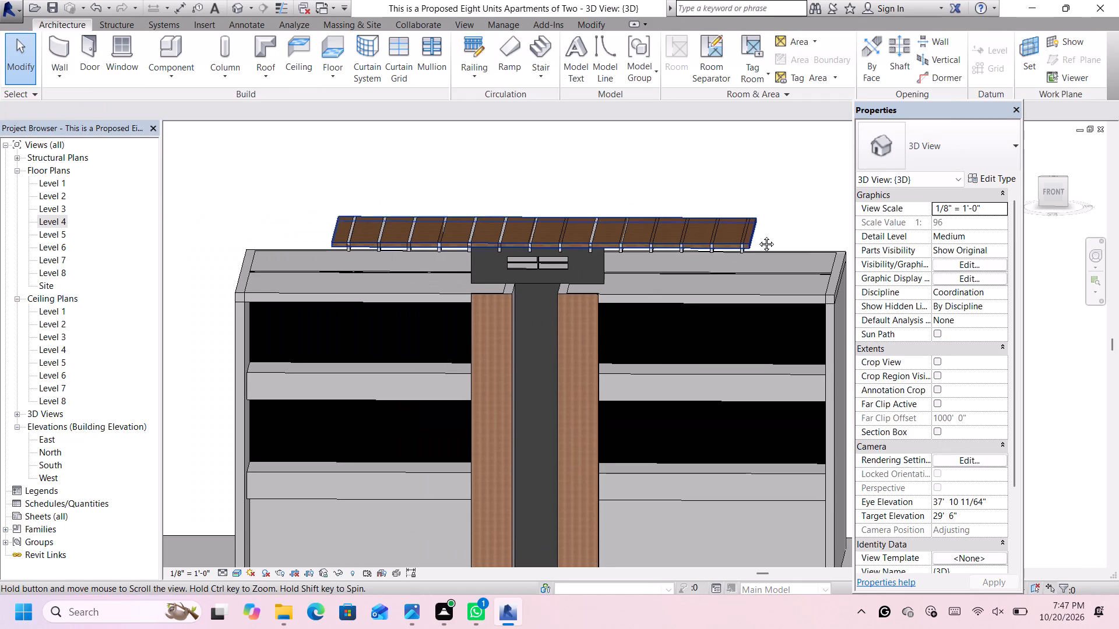
{"action": "middle_click_drag", "start_coordinate": [758, 235], "coordinate": [765, 159]}
{"action": "scroll", "coordinate": [762, 160], "scroll_direction": "up", "scroll_amount": 4, "text": "shift"}
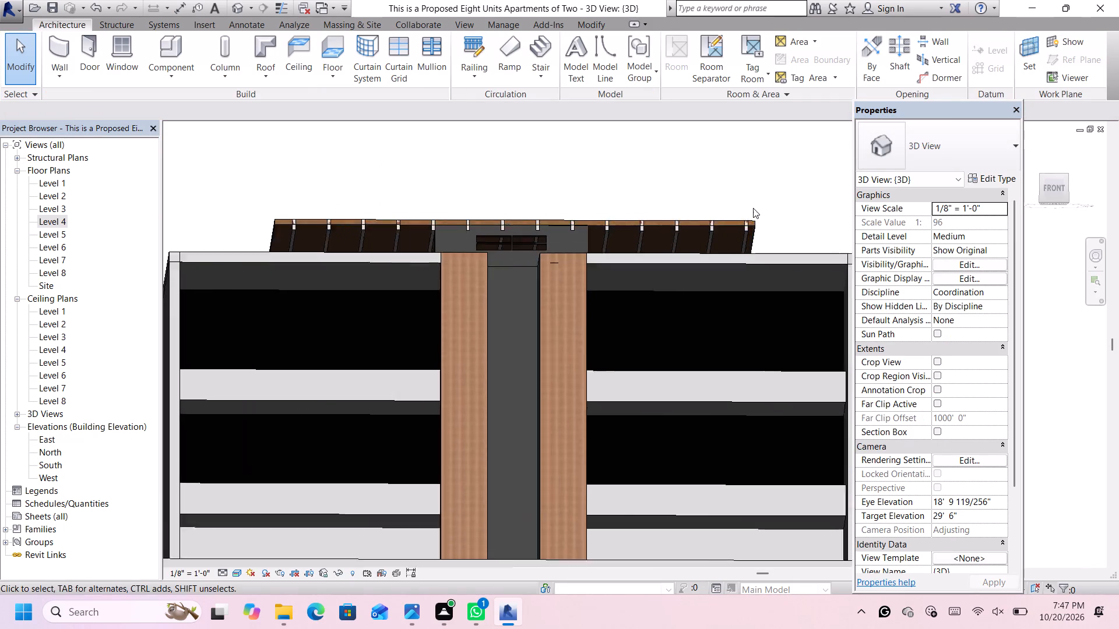
{"action": "scroll", "coordinate": [753, 208], "scroll_direction": "up", "scroll_amount": 6, "text": "shift"}
{"action": "scroll", "coordinate": [808, 221], "scroll_direction": "up", "scroll_amount": 5}
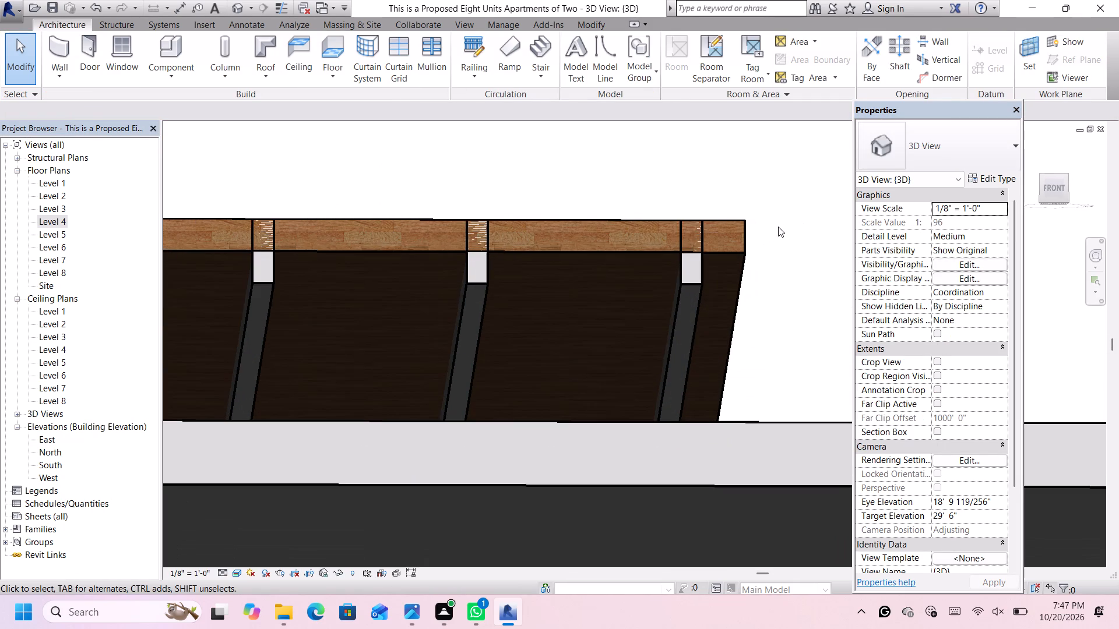
{"action": "scroll", "coordinate": [778, 227], "scroll_direction": "down", "scroll_amount": 3}
{"action": "left_click", "coordinate": [791, 209]}
{"action": "scroll", "coordinate": [791, 209], "scroll_direction": "down", "scroll_amount": 9}
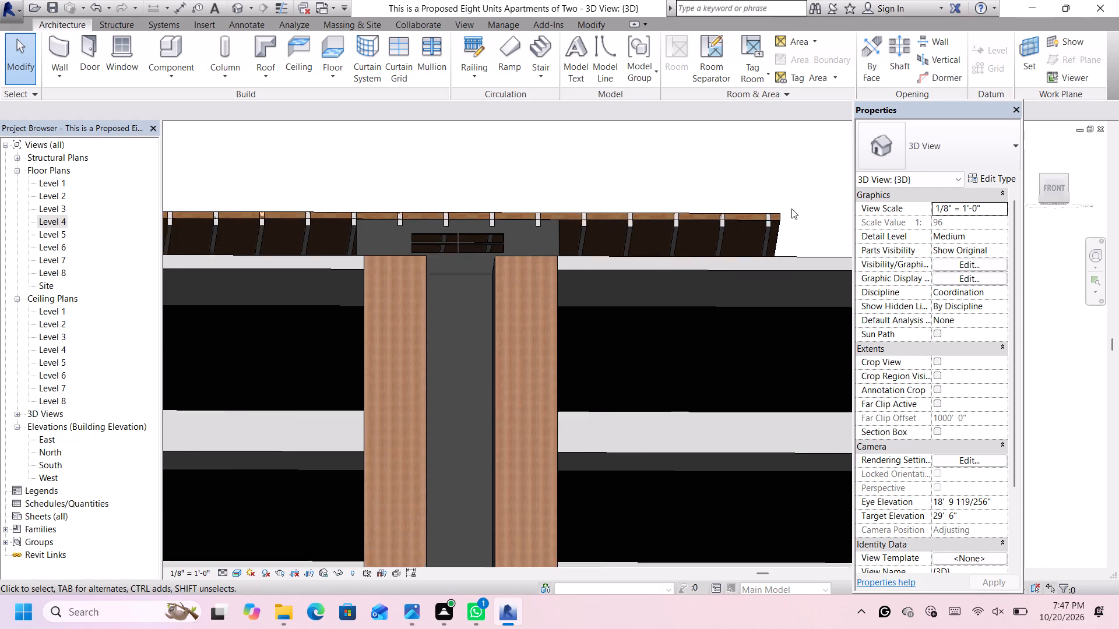
{"action": "scroll", "coordinate": [791, 209], "scroll_direction": "down", "scroll_amount": 2}
{"action": "middle_click_drag", "start_coordinate": [798, 197], "coordinate": [769, 351]}
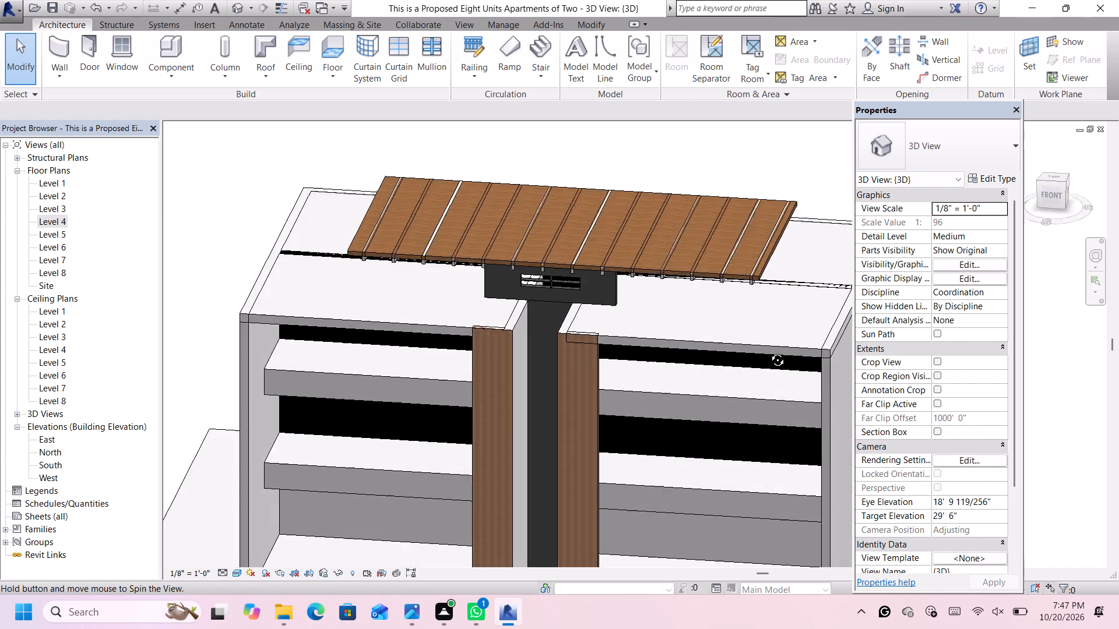
{"action": "middle_click_drag", "start_coordinate": [769, 351], "coordinate": [768, 349]}
{"action": "scroll", "coordinate": [781, 219], "scroll_direction": "up", "scroll_amount": 2}
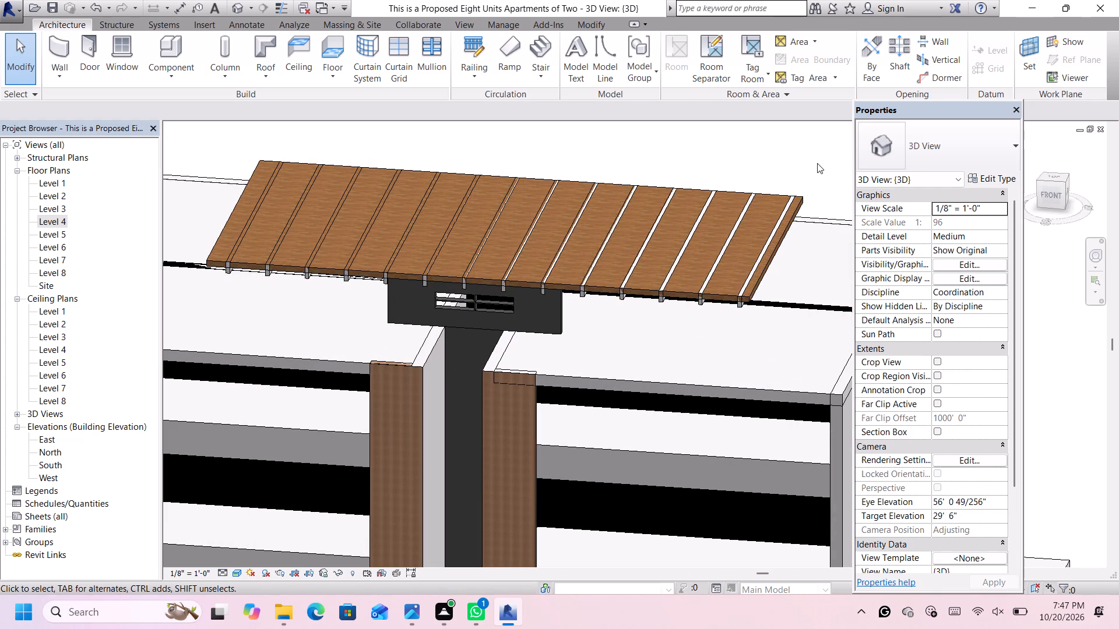
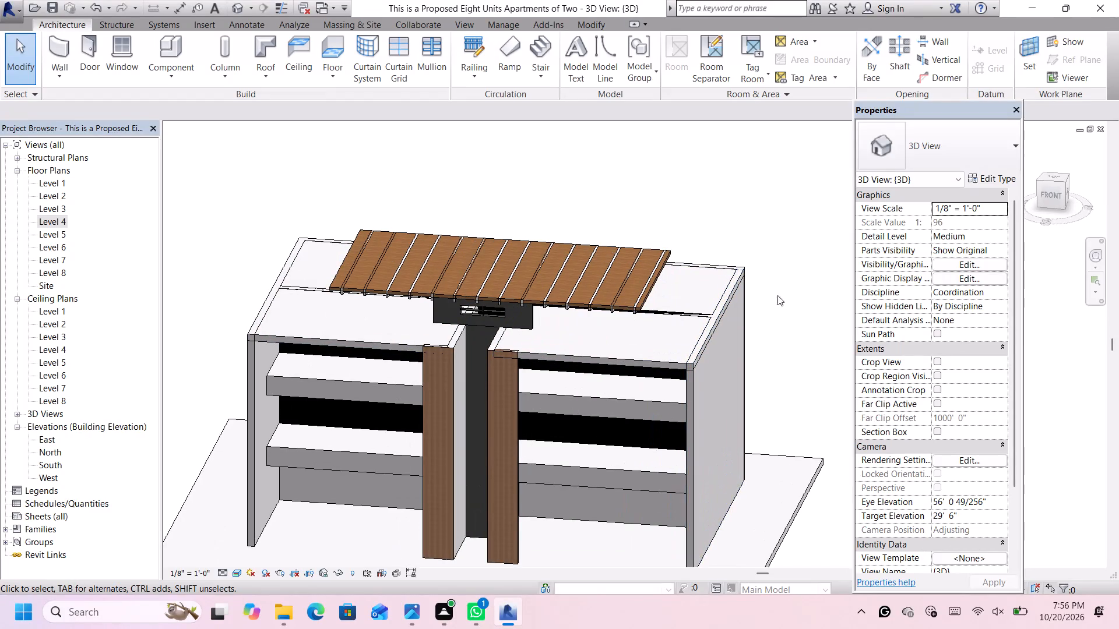
Examine the wood roof slab and its fourteen strips from directly above, checking the Generic - 6" slab's properties.
{"action": "left_click", "coordinate": [1048, 179]}
{"action": "scroll", "coordinate": [583, 269], "scroll_direction": "up", "scroll_amount": 2}
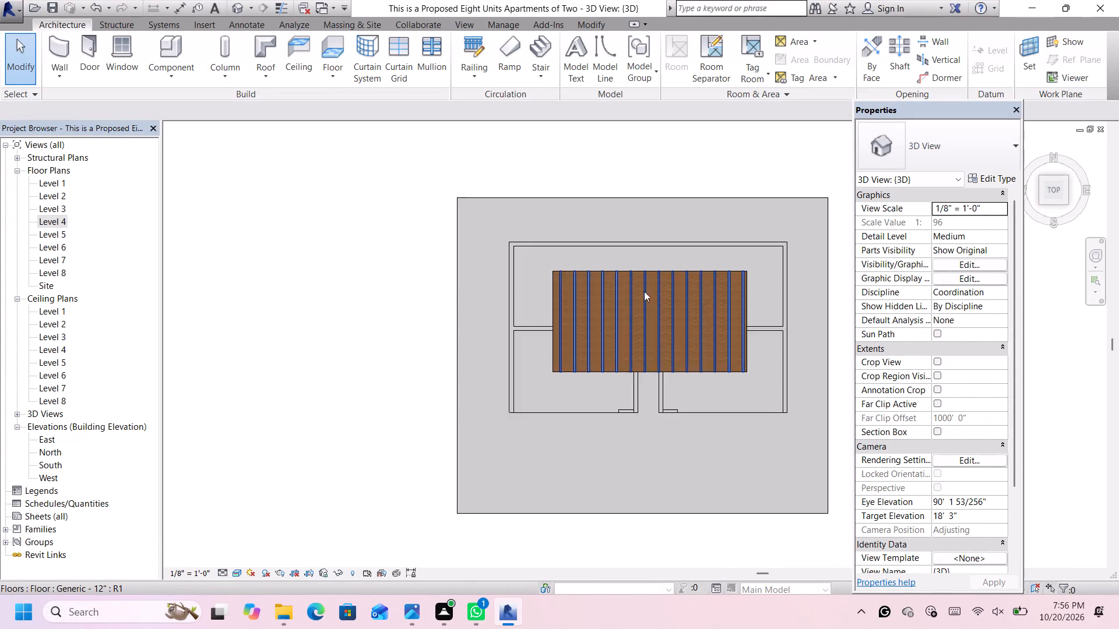
{"action": "scroll", "coordinate": [644, 291], "scroll_direction": "up", "scroll_amount": 1}
{"action": "scroll", "coordinate": [747, 253], "scroll_direction": "down", "scroll_amount": 1}
{"action": "scroll", "coordinate": [815, 242], "scroll_direction": "up", "scroll_amount": 4}
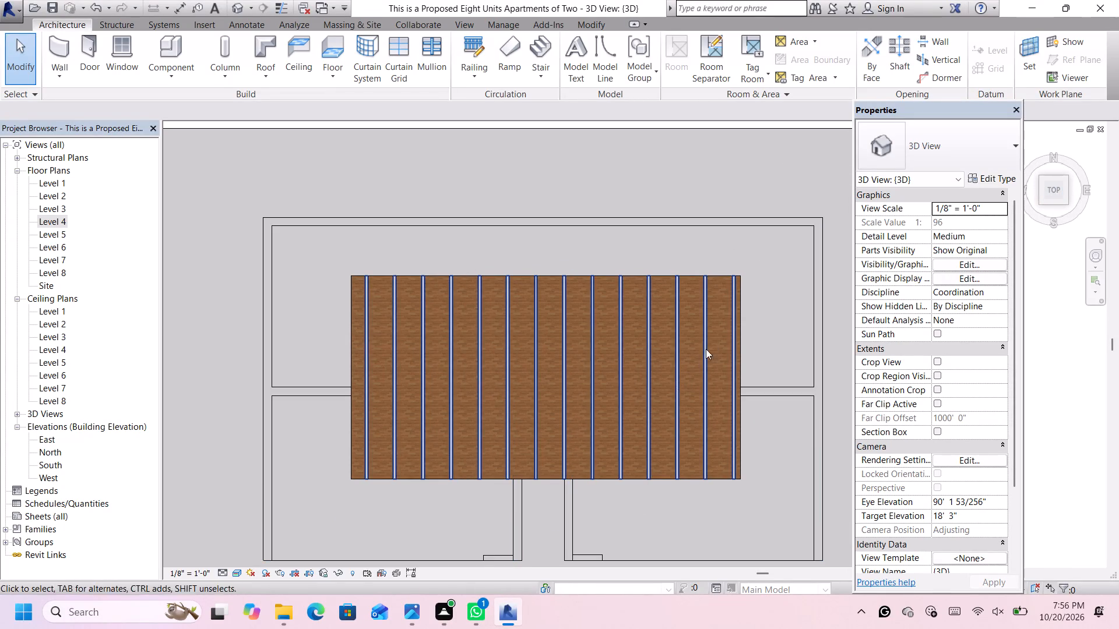
{"action": "left_click", "coordinate": [739, 313]}
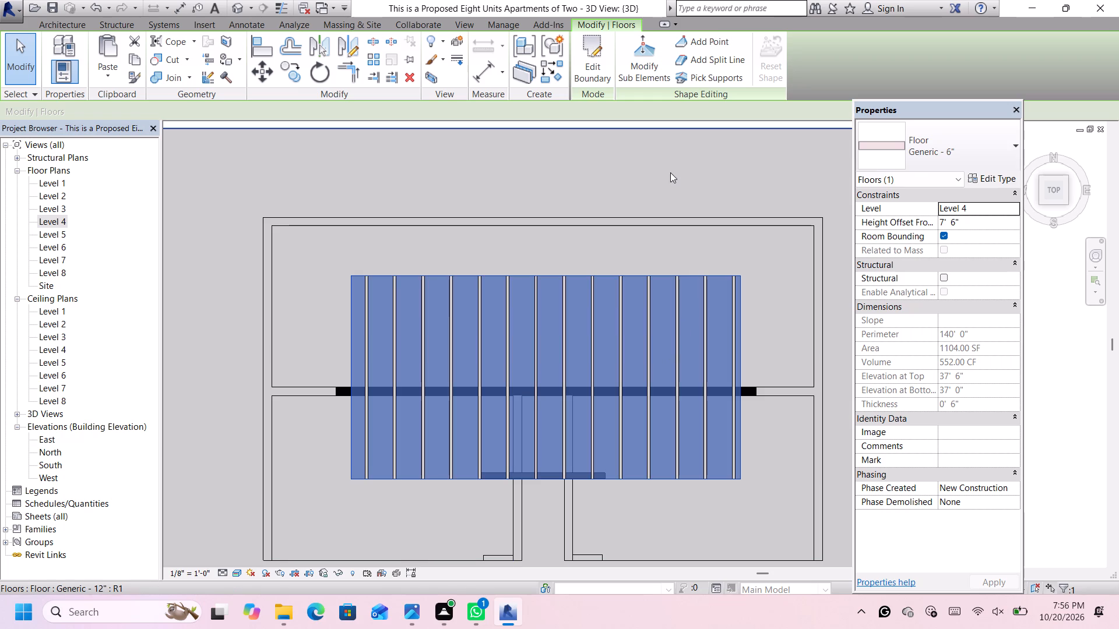
{"action": "scroll", "coordinate": [366, 235], "scroll_direction": "down", "scroll_amount": 4}
{"action": "left_click", "coordinate": [740, 215]}
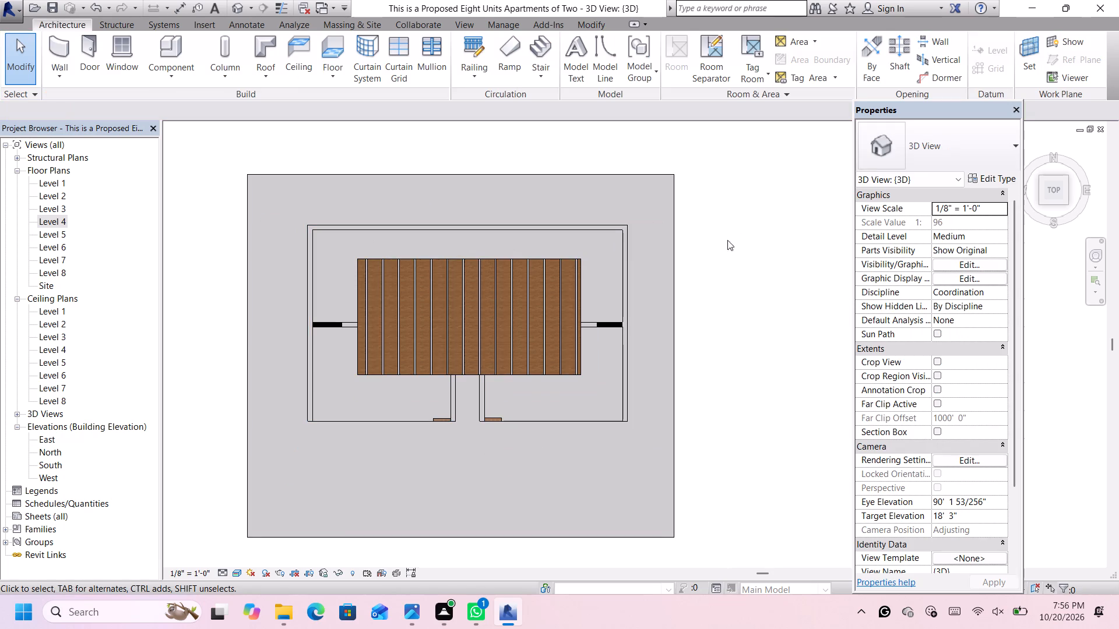
{"action": "scroll", "coordinate": [571, 341], "scroll_direction": "up", "scroll_amount": 2}
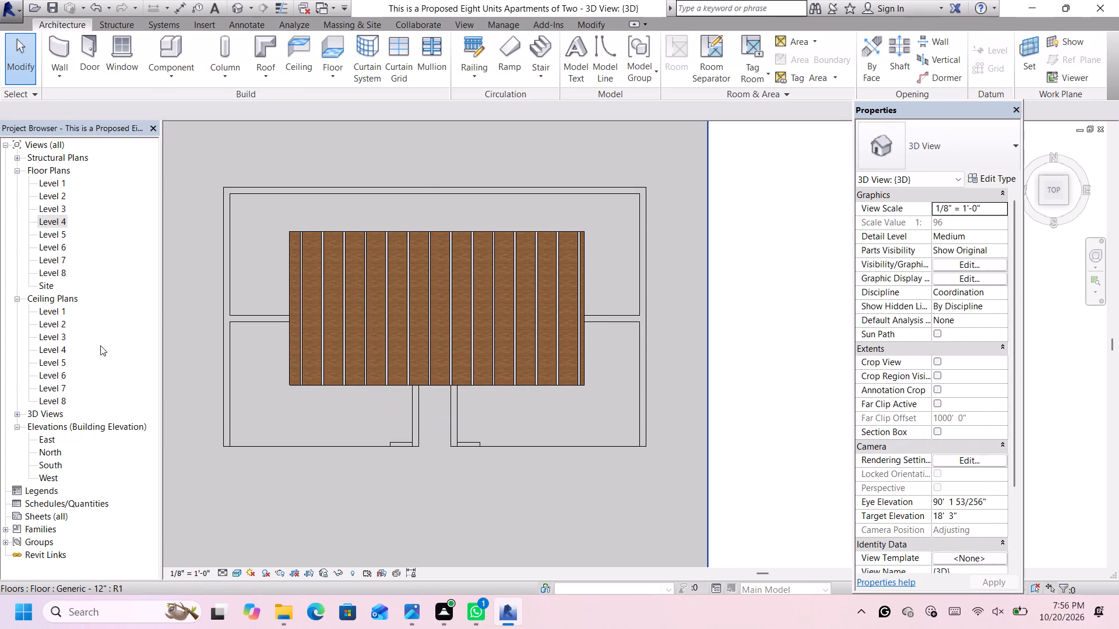
Start a new floor and save the project.
{"action": "left_click", "coordinate": [334, 50]}
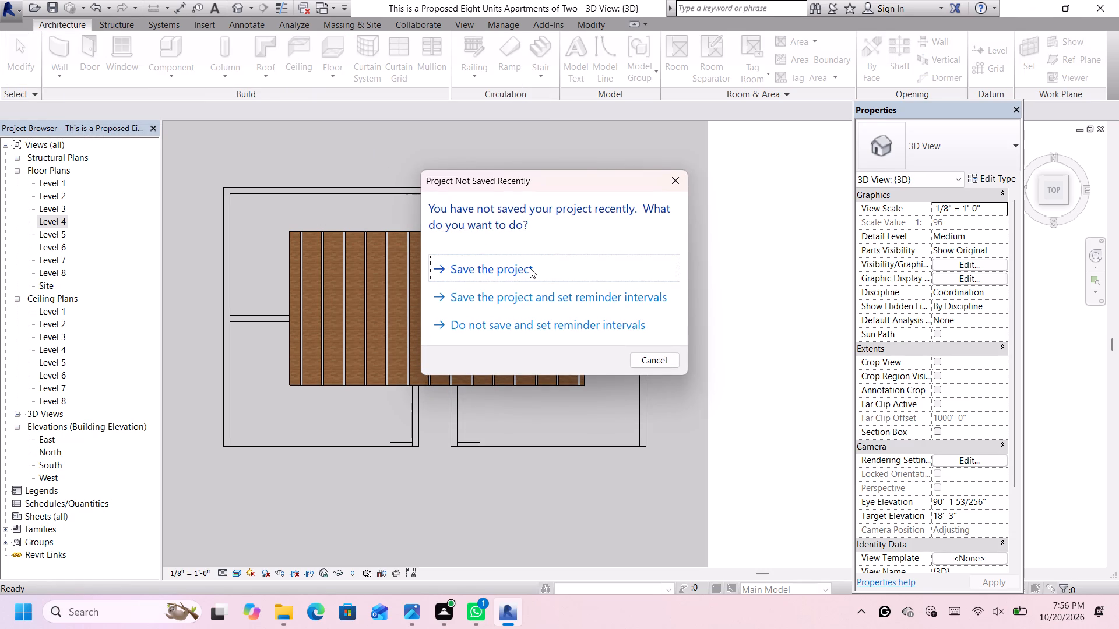
{"action": "left_click", "coordinate": [530, 268]}
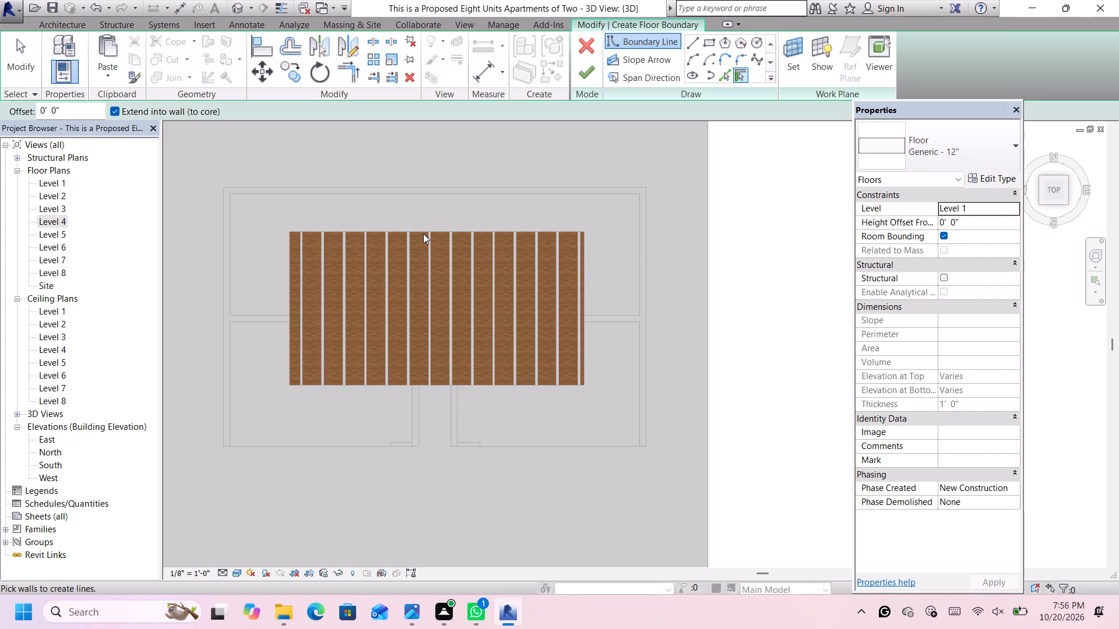
Sketch a rectangular floor boundary about 52' 8" by 30' 0" around the wood roof slab.
{"action": "scroll", "coordinate": [258, 245], "scroll_direction": "up", "scroll_amount": 1}
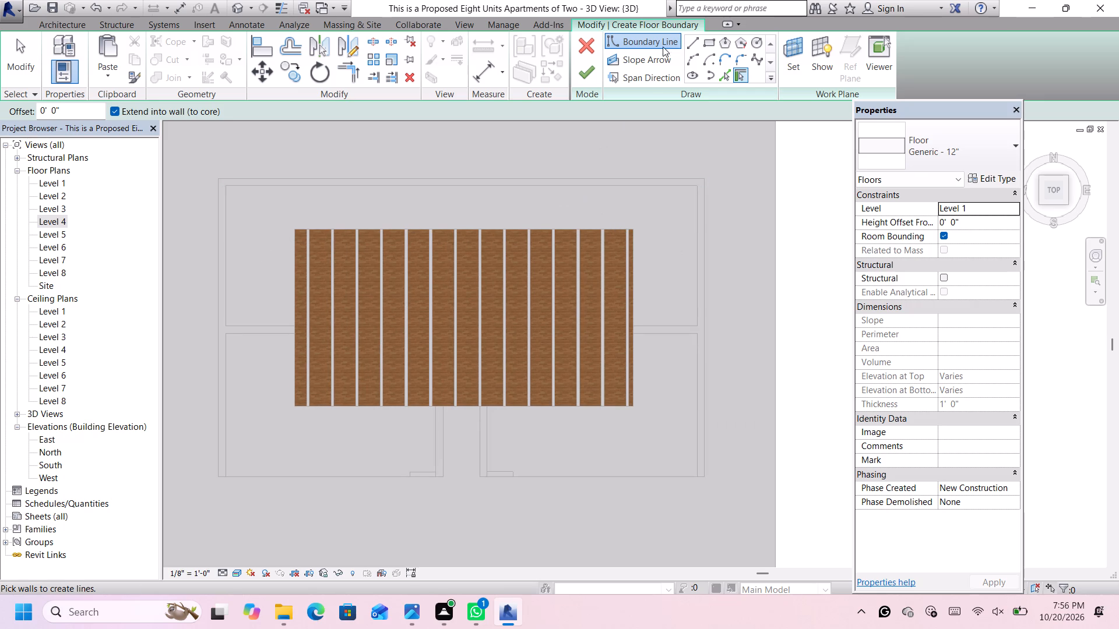
{"action": "left_click", "coordinate": [708, 44]}
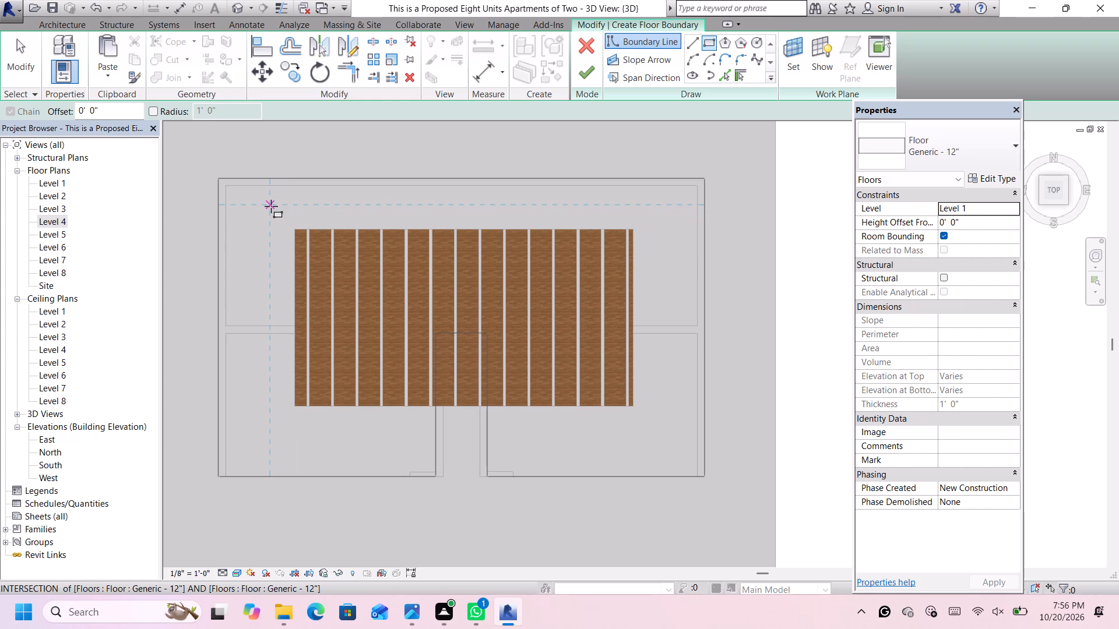
{"action": "left_click", "coordinate": [271, 207]}
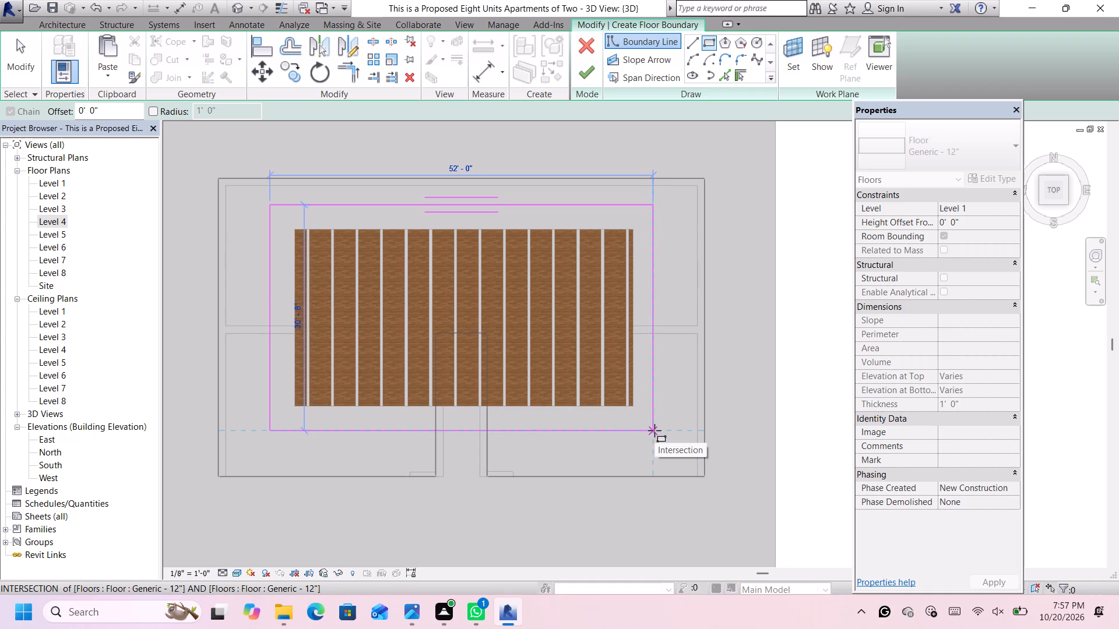
{"action": "scroll", "coordinate": [654, 430], "scroll_direction": "up", "scroll_amount": 1}
{"action": "scroll", "coordinate": [654, 430], "scroll_direction": "down", "scroll_amount": 2}
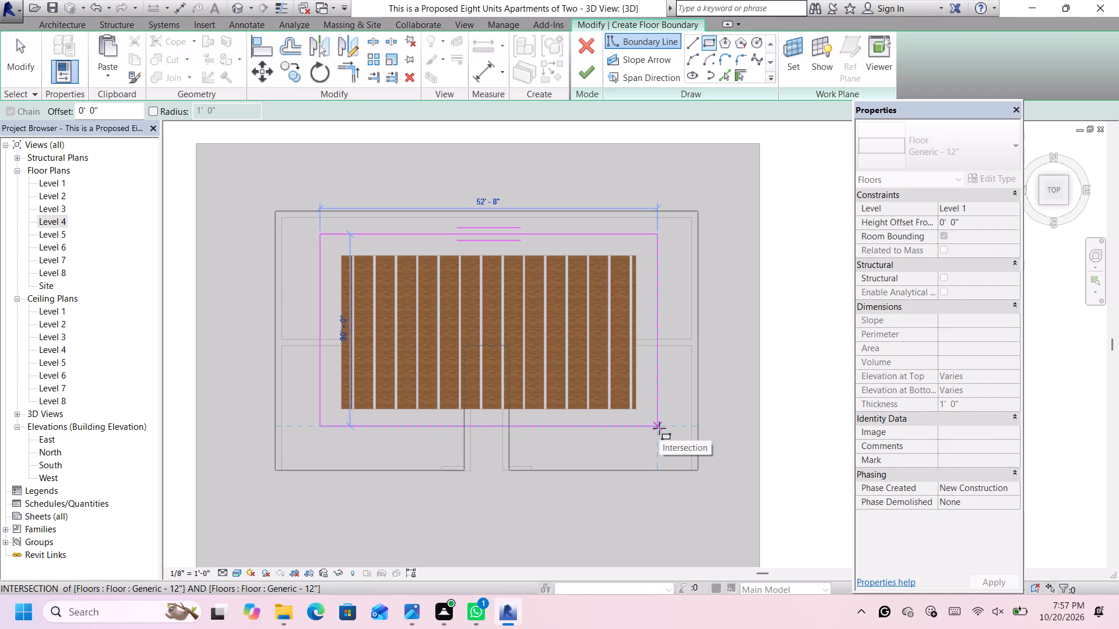
{"action": "left_click", "coordinate": [659, 428]}
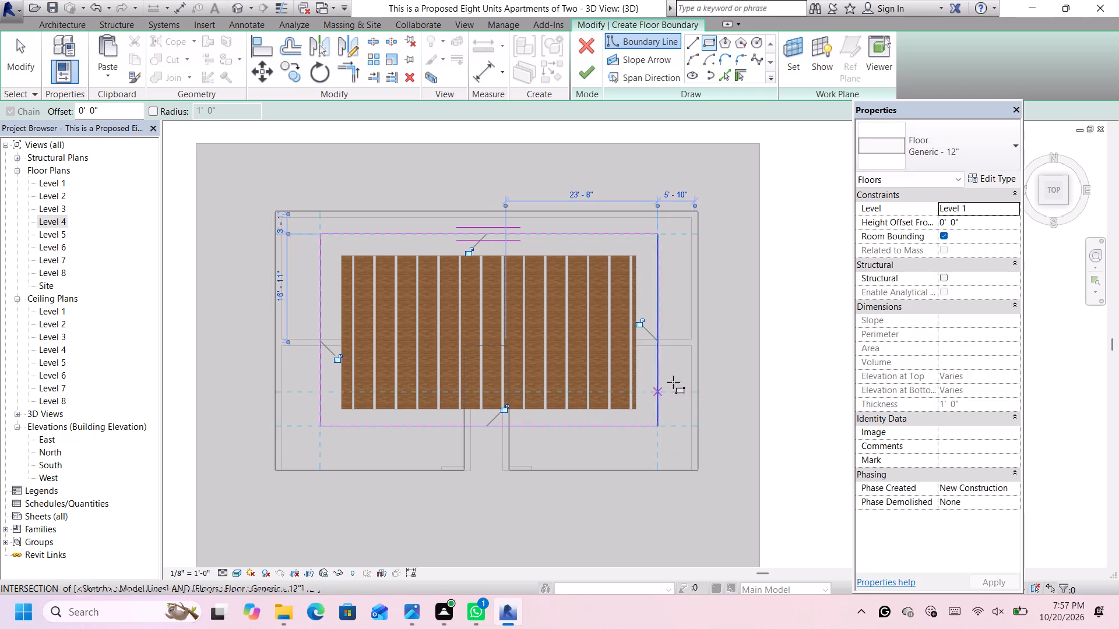
Trace the wood slab's four edges with boundary lines as an inner loop 46' 0" long, and finish the Generic - 12" floor.
{"action": "left_click", "coordinate": [695, 45]}
{"action": "scroll", "coordinate": [397, 285], "scroll_direction": "up", "scroll_amount": 4}
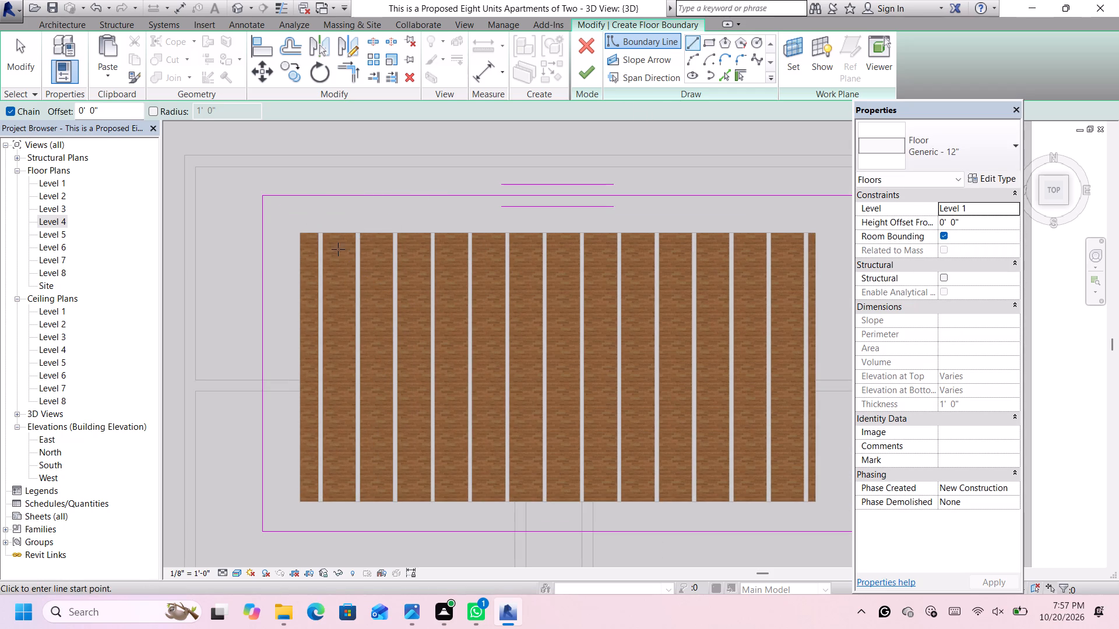
{"action": "left_click", "coordinate": [299, 234]}
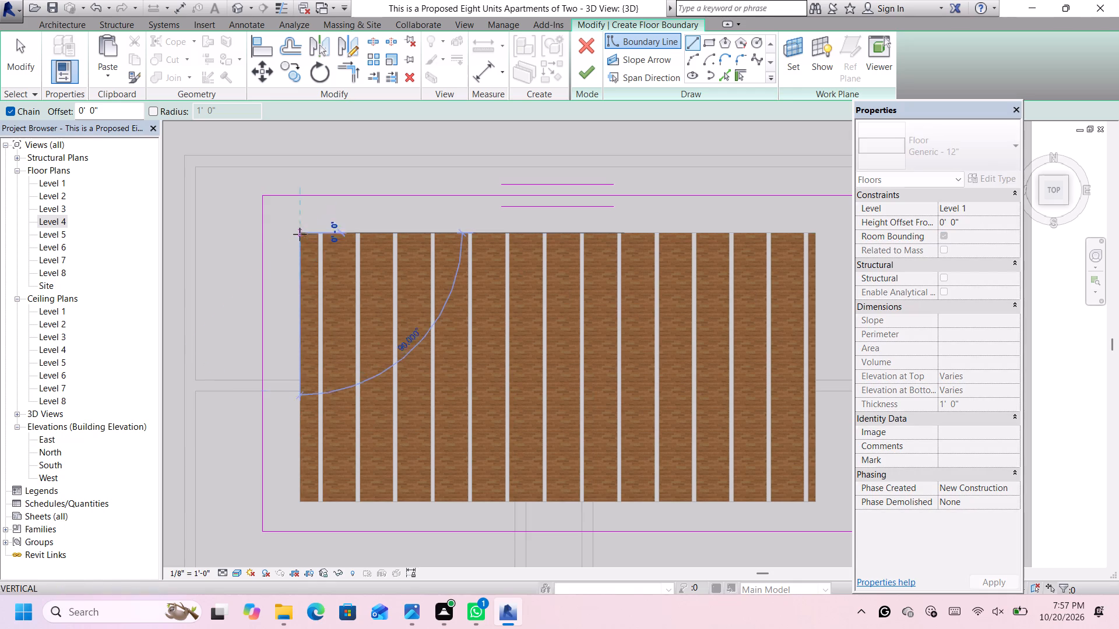
{"action": "scroll", "coordinate": [302, 233], "scroll_direction": "down", "scroll_amount": 3}
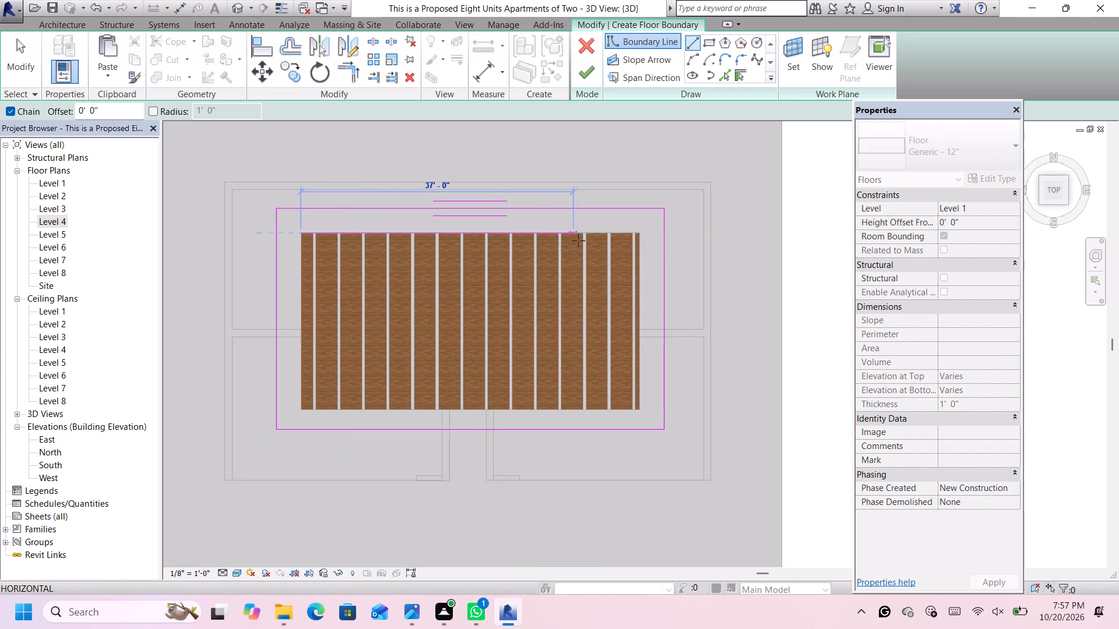
{"action": "left_click", "coordinate": [638, 235]}
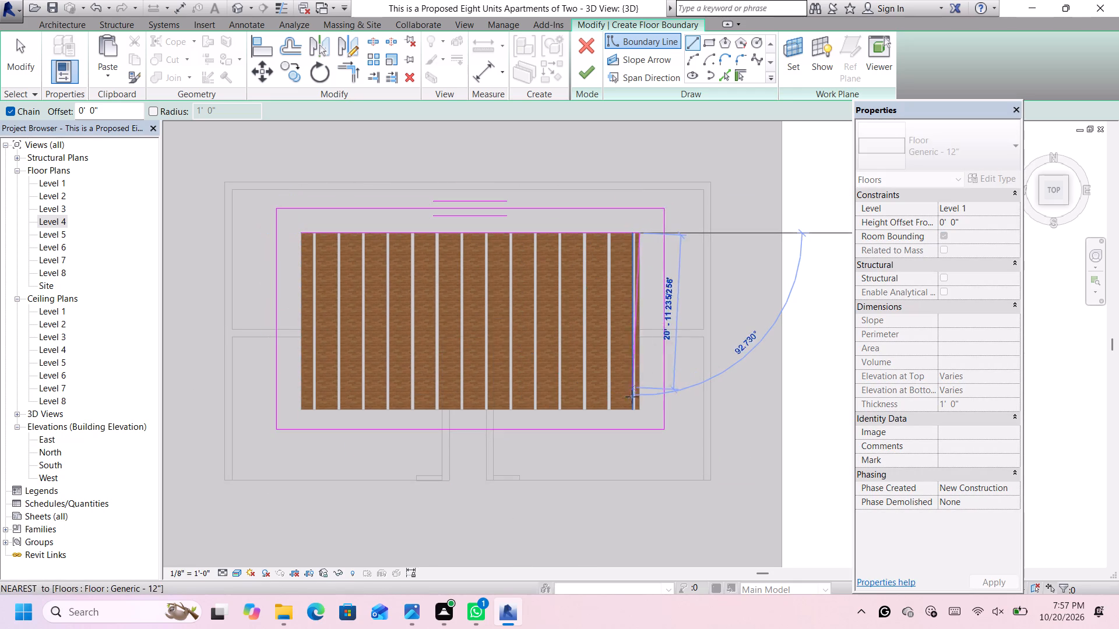
{"action": "left_click", "coordinate": [638, 411]}
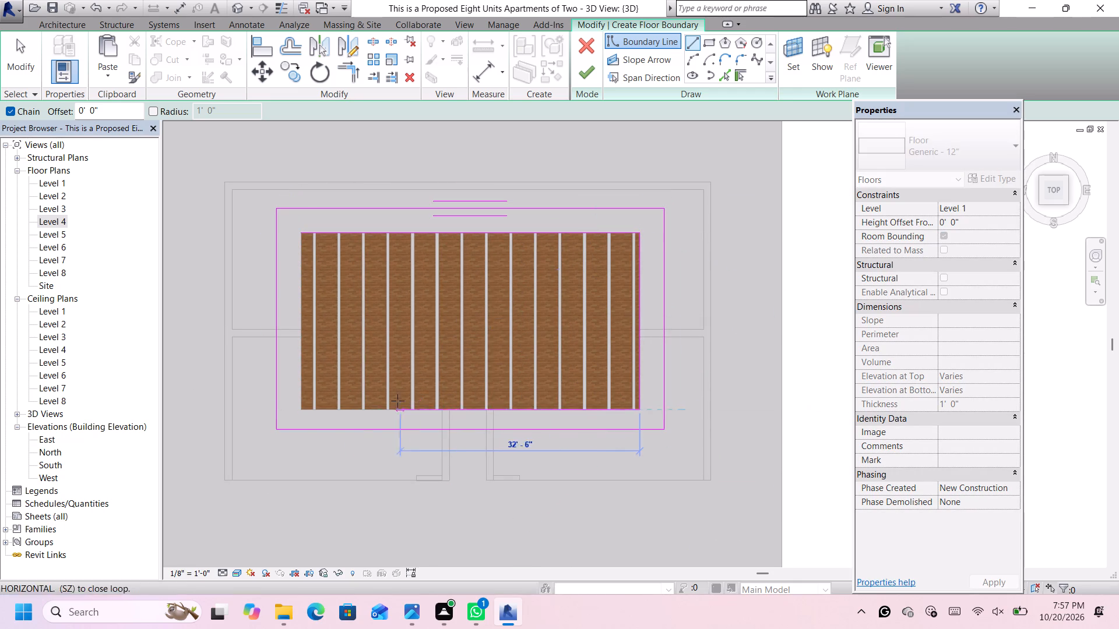
{"action": "left_click", "coordinate": [301, 409]}
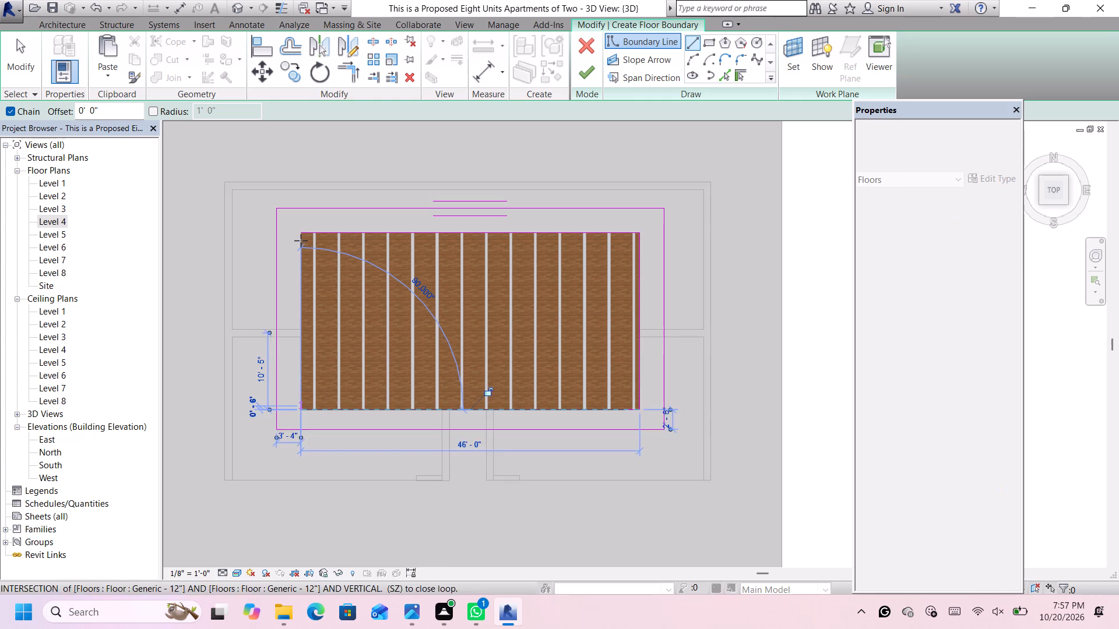
{"action": "left_click", "coordinate": [300, 232]}
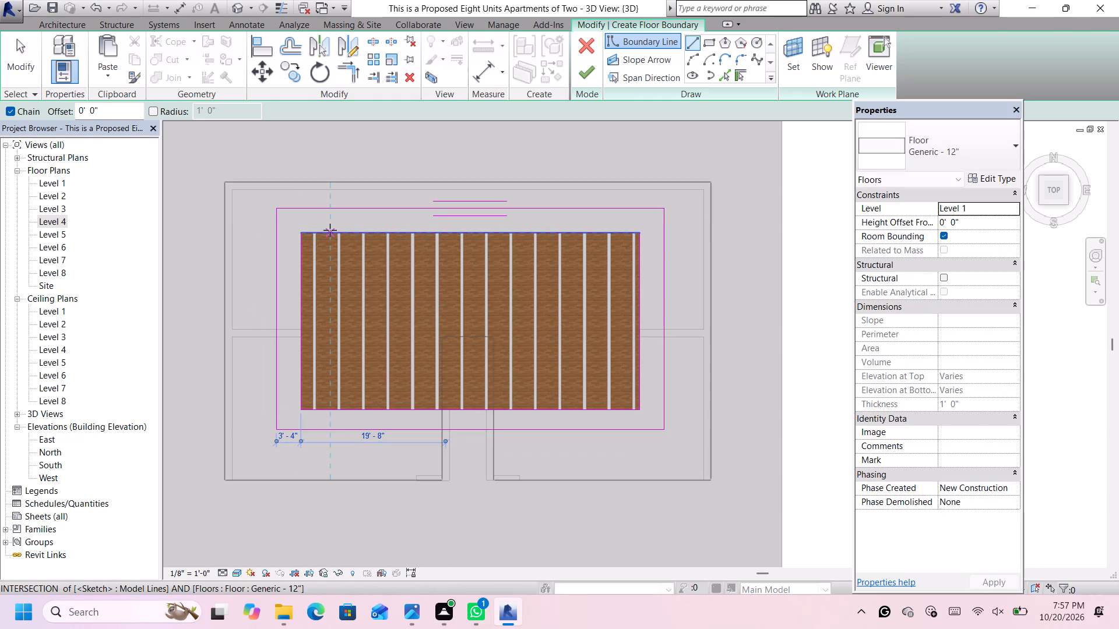
{"action": "scroll", "coordinate": [901, 193], "scroll_direction": "up", "scroll_amount": 1}
{"action": "scroll", "coordinate": [471, 206], "scroll_direction": "up", "scroll_amount": 3}
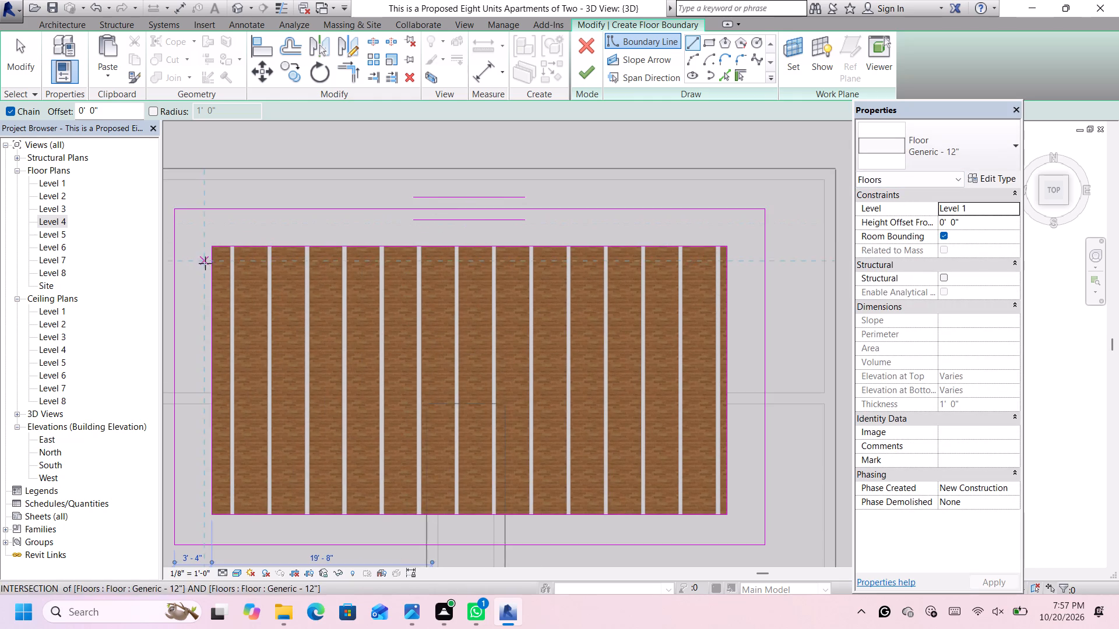
{"action": "scroll", "coordinate": [282, 237], "scroll_direction": "down", "scroll_amount": 5}
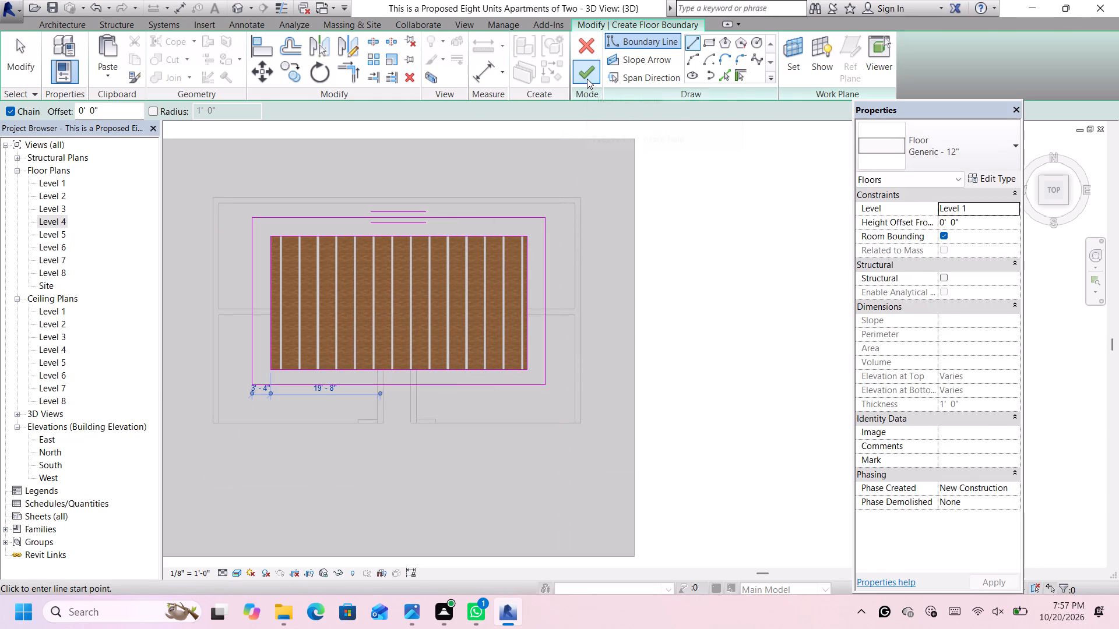
{"action": "left_click", "coordinate": [587, 79]}
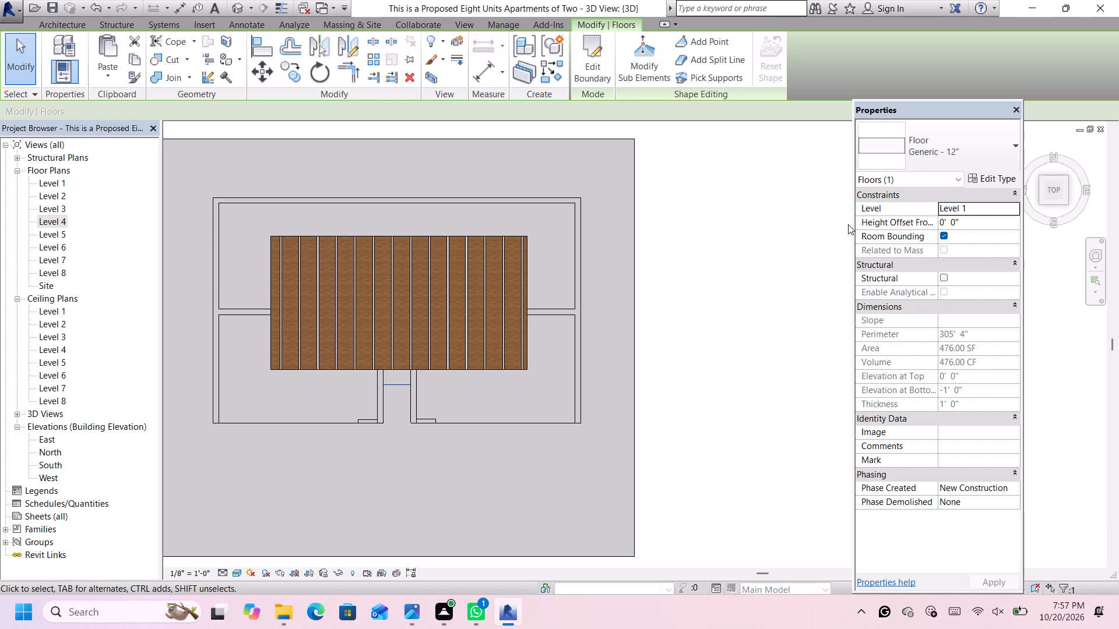
Set the new frame floor's level to Level 4 with a height offset of 8' 0" and clear the selection.
{"action": "left_click", "coordinate": [1011, 209]}
{"action": "scroll", "coordinate": [974, 248], "scroll_direction": "down", "scroll_amount": 1}
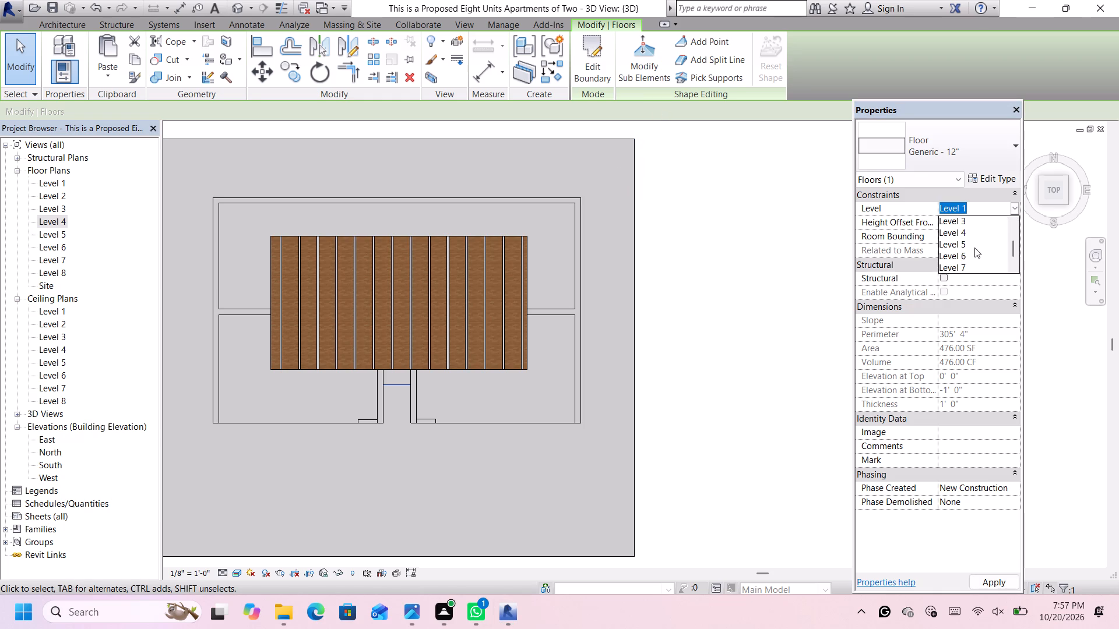
{"action": "left_click", "coordinate": [962, 221]}
{"action": "left_click", "coordinate": [969, 221]}
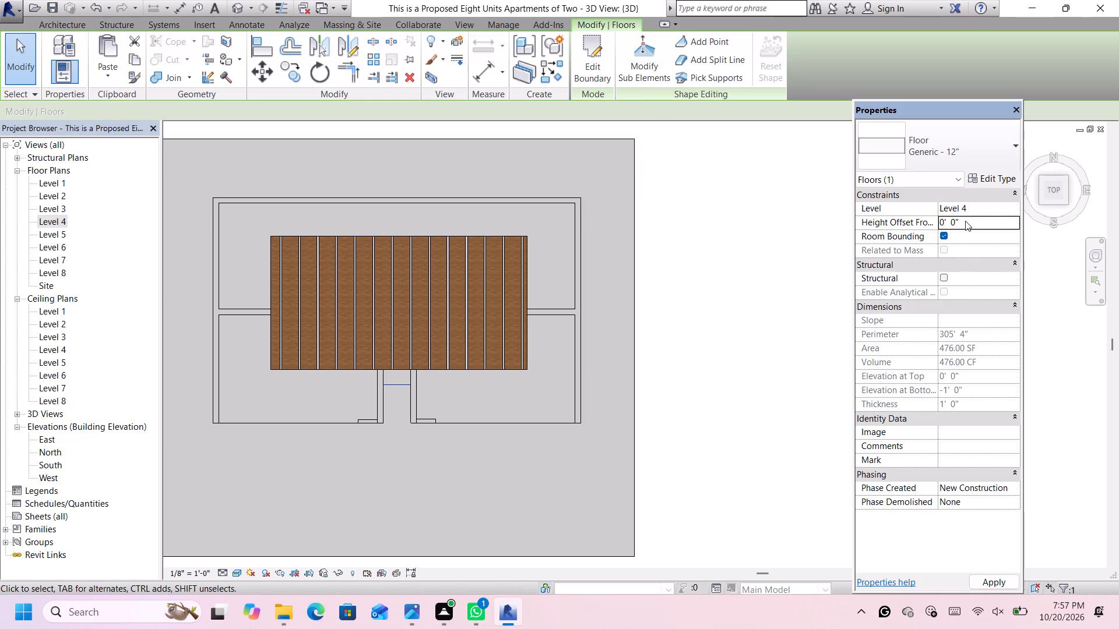
{"action": "left_click_drag", "start_coordinate": [962, 221], "coordinate": [935, 223]}
{"action": "key", "text": "BackSpace"}
{"action": "type", "text": "8'"}
{"action": "key", "text": "Return"}
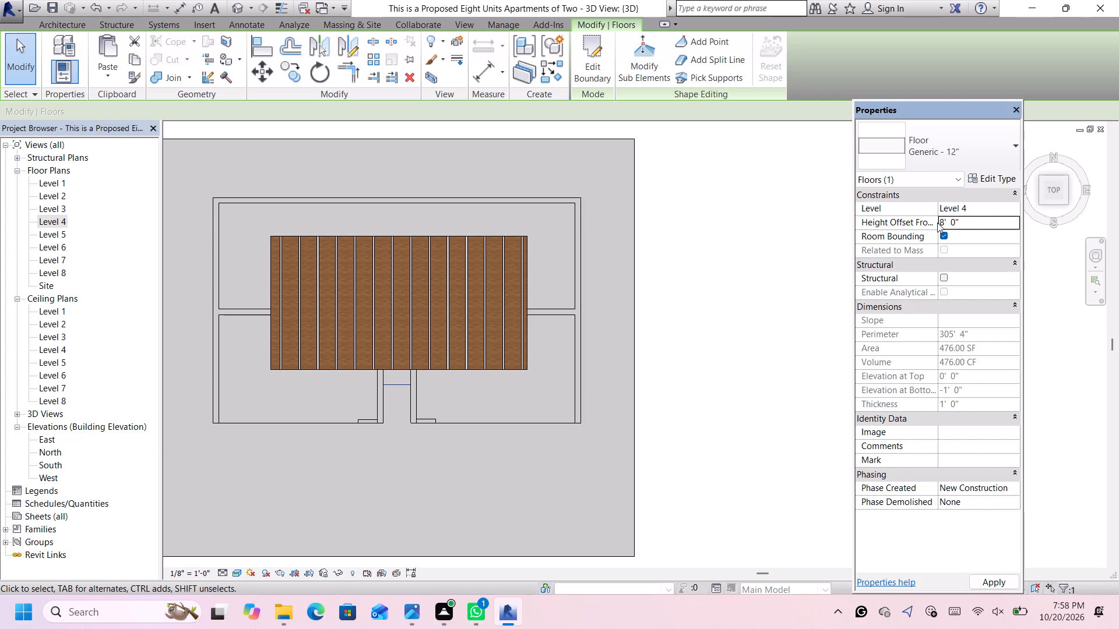
{"action": "key", "text": "Return"}
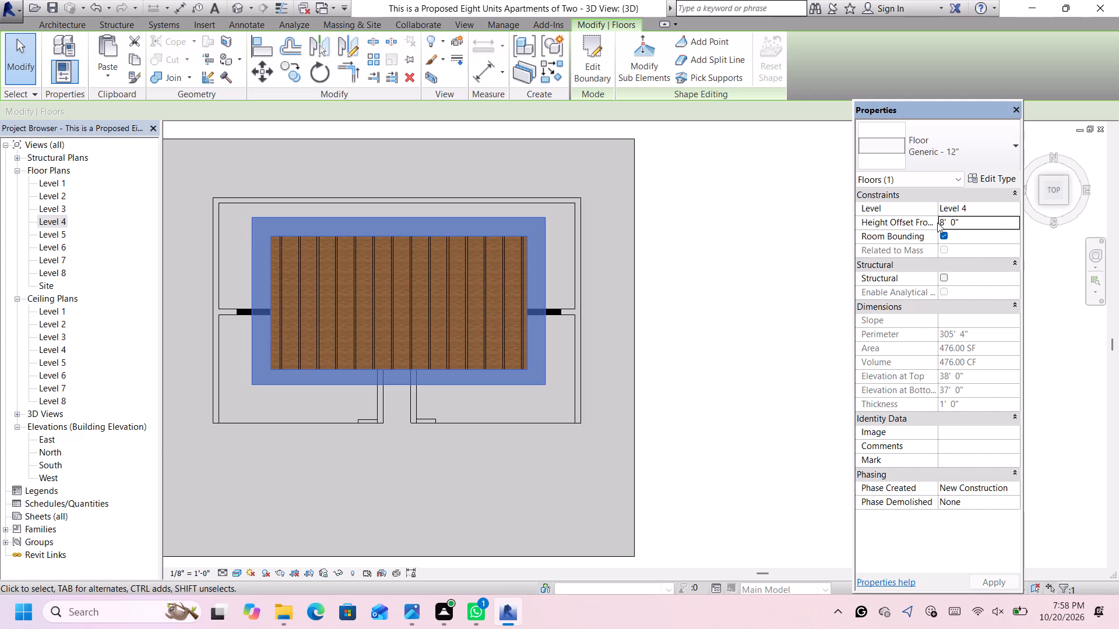
{"action": "left_click", "coordinate": [685, 262]}
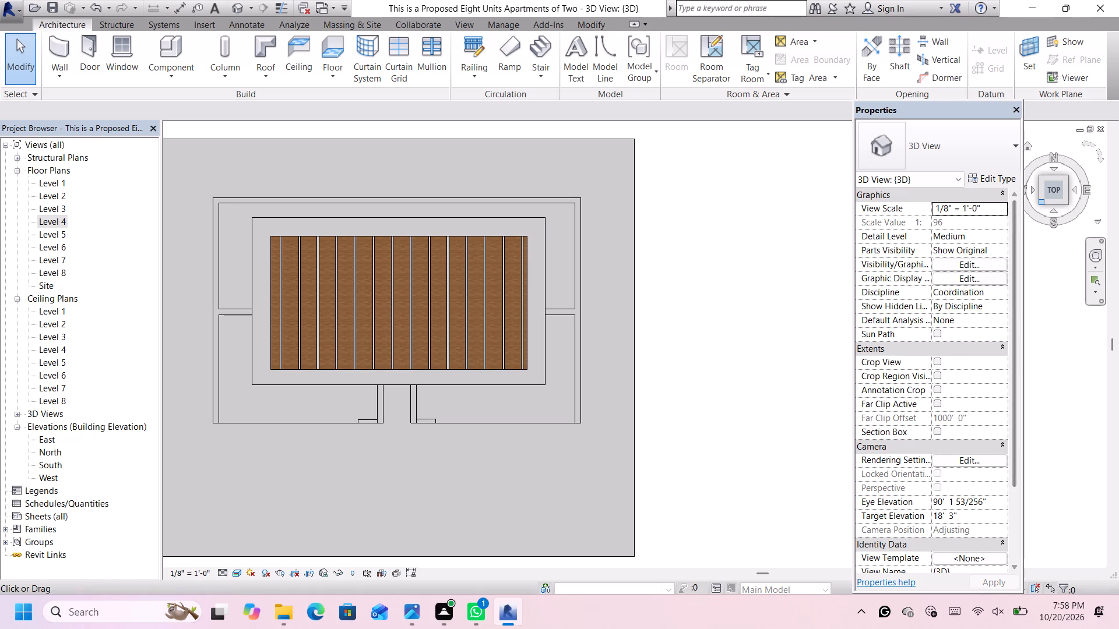
Examine from the front and from below how the new frame floor sits around the wood slab and strips.
{"action": "left_click", "coordinate": [1042, 204]}
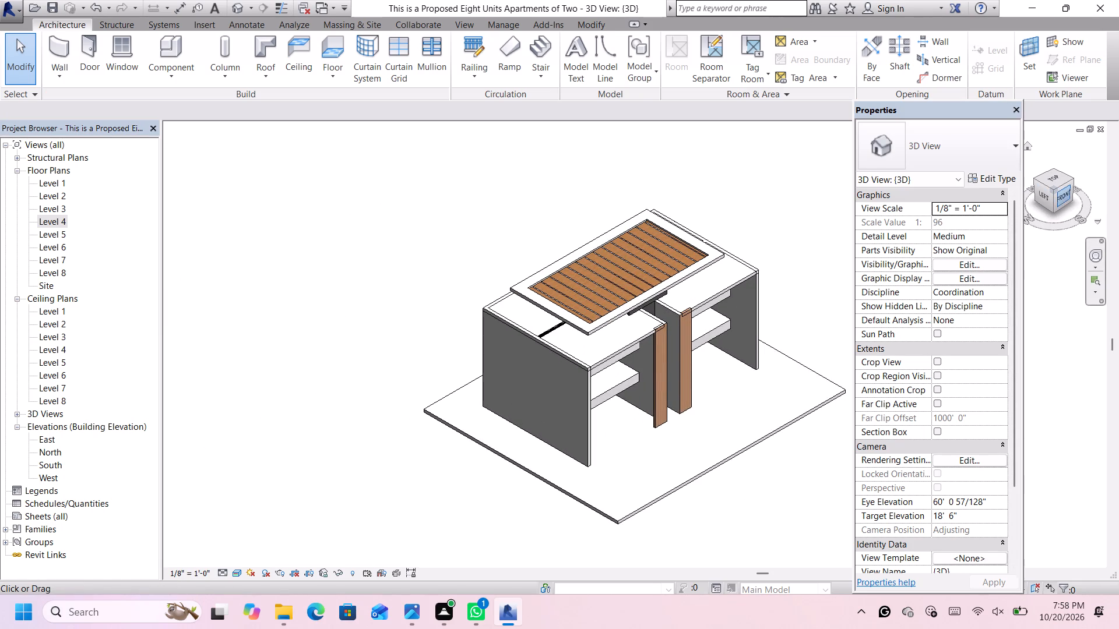
{"action": "left_click", "coordinate": [1066, 197]}
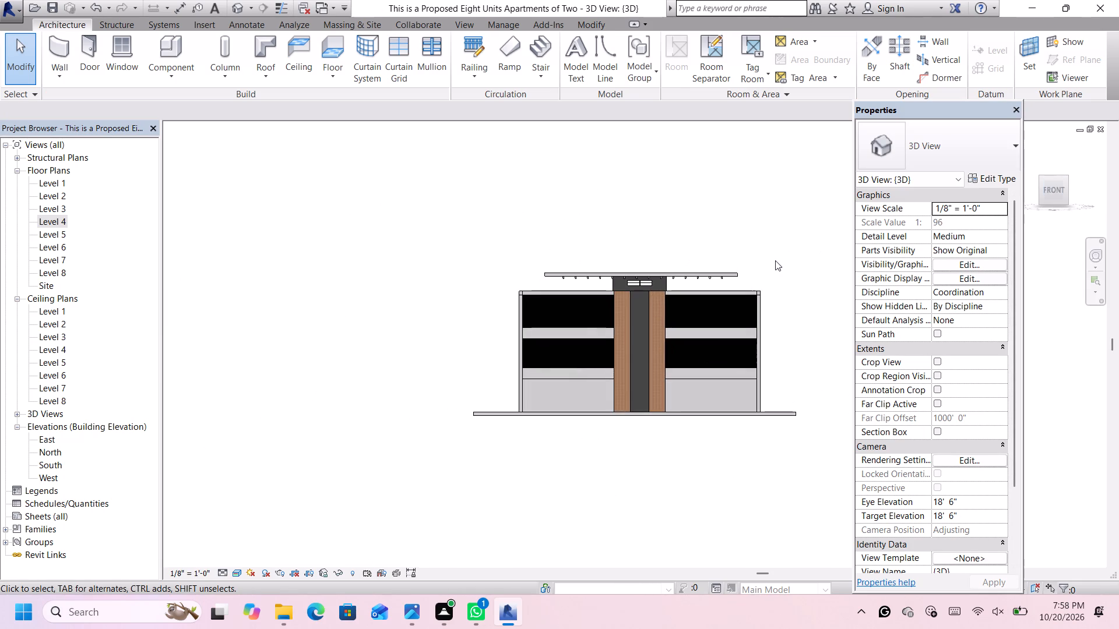
{"action": "scroll", "coordinate": [773, 263], "scroll_direction": "up", "scroll_amount": 4}
{"action": "scroll", "coordinate": [733, 282], "scroll_direction": "down", "scroll_amount": 1}
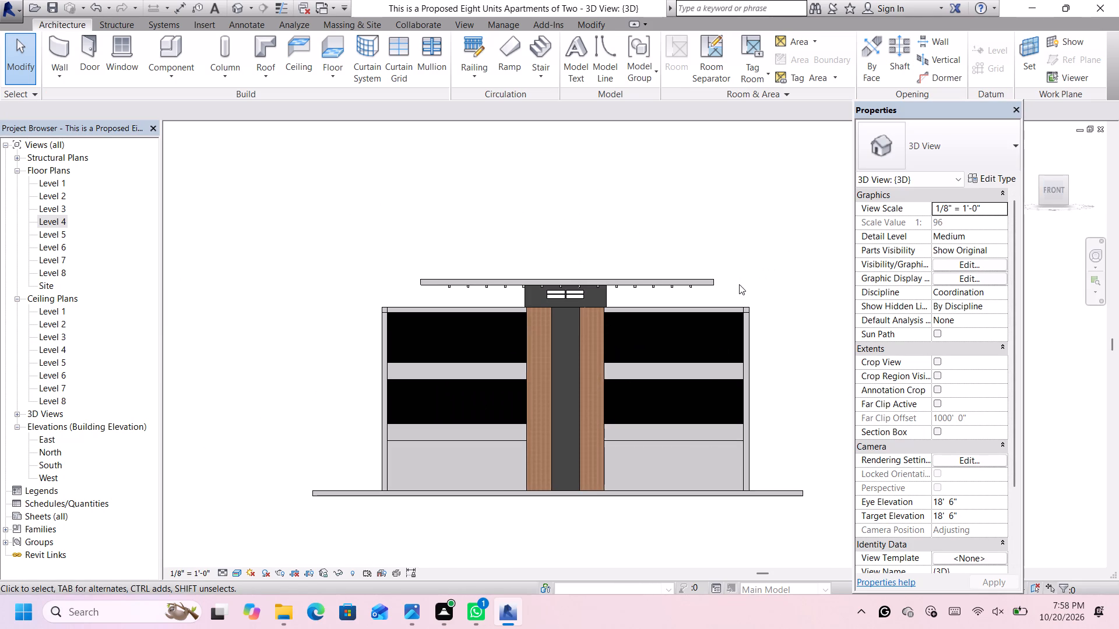
{"action": "middle_click_drag", "start_coordinate": [739, 285], "coordinate": [733, 265]}
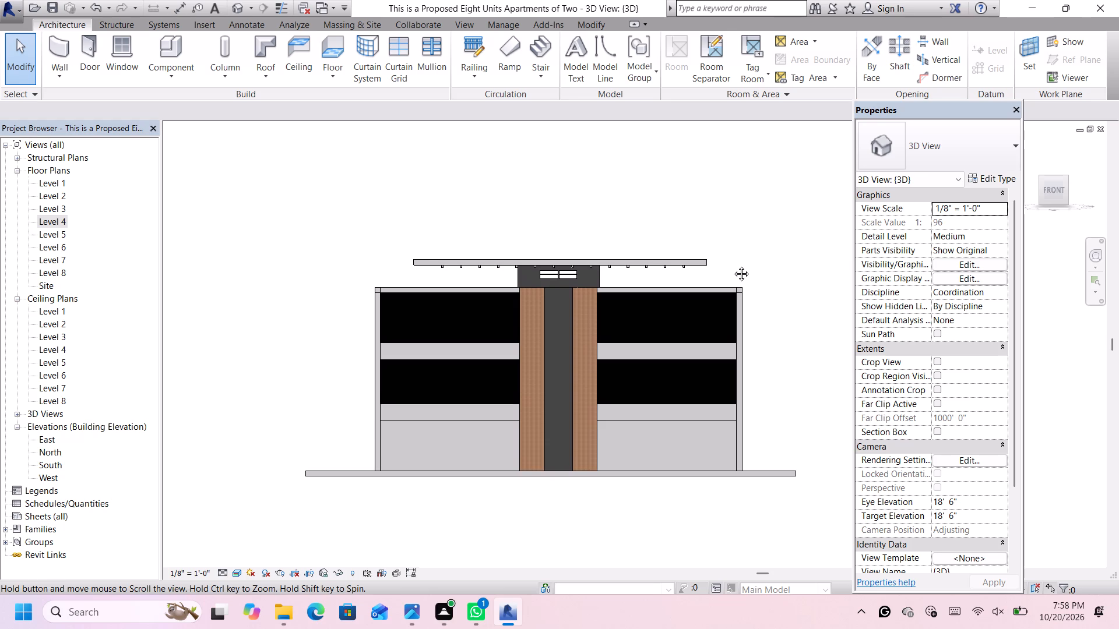
{"action": "middle_click_drag", "start_coordinate": [733, 265], "coordinate": [733, 260]}
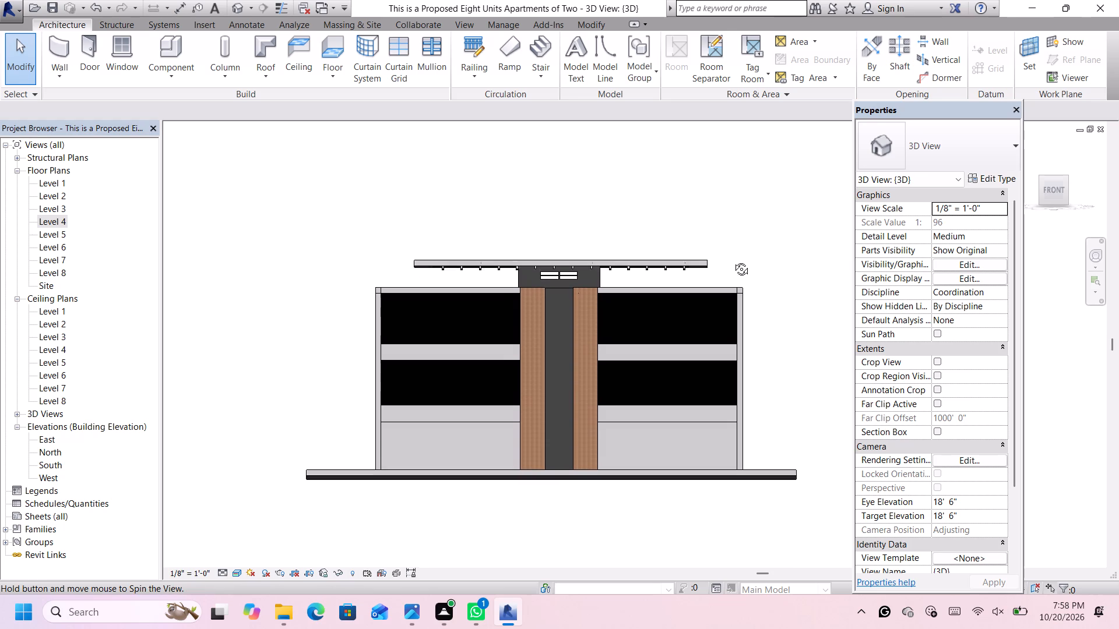
{"action": "middle_click_drag", "start_coordinate": [733, 260], "coordinate": [734, 243]}
{"action": "scroll", "coordinate": [732, 245], "scroll_direction": "up", "scroll_amount": 2}
{"action": "scroll", "coordinate": [672, 281], "scroll_direction": "up", "scroll_amount": 6}
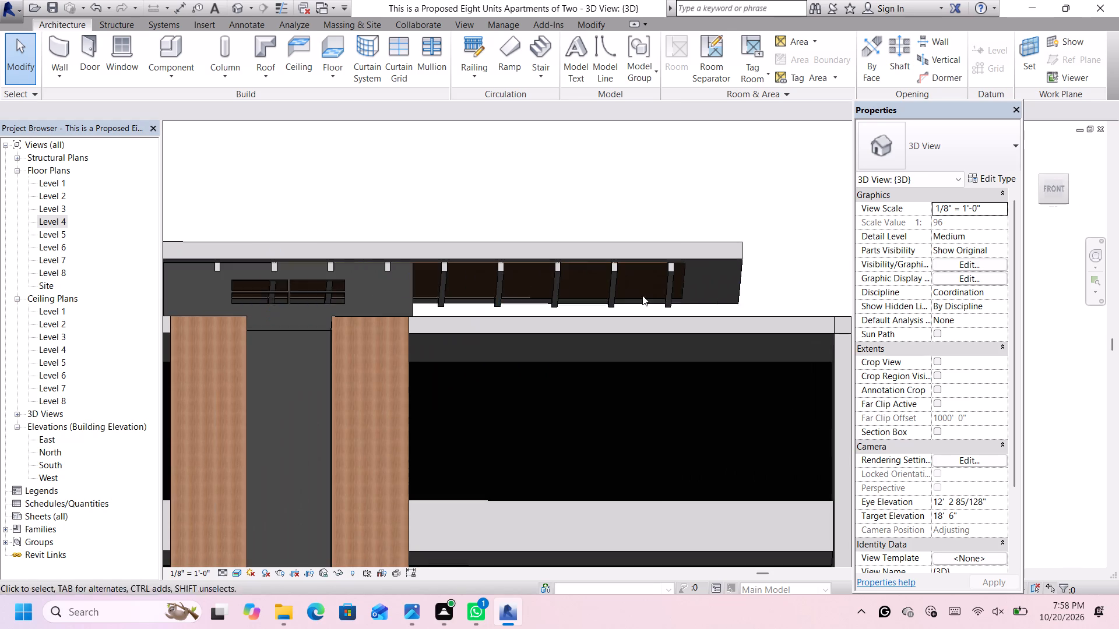
{"action": "scroll", "coordinate": [626, 300], "scroll_direction": "up", "scroll_amount": 5}
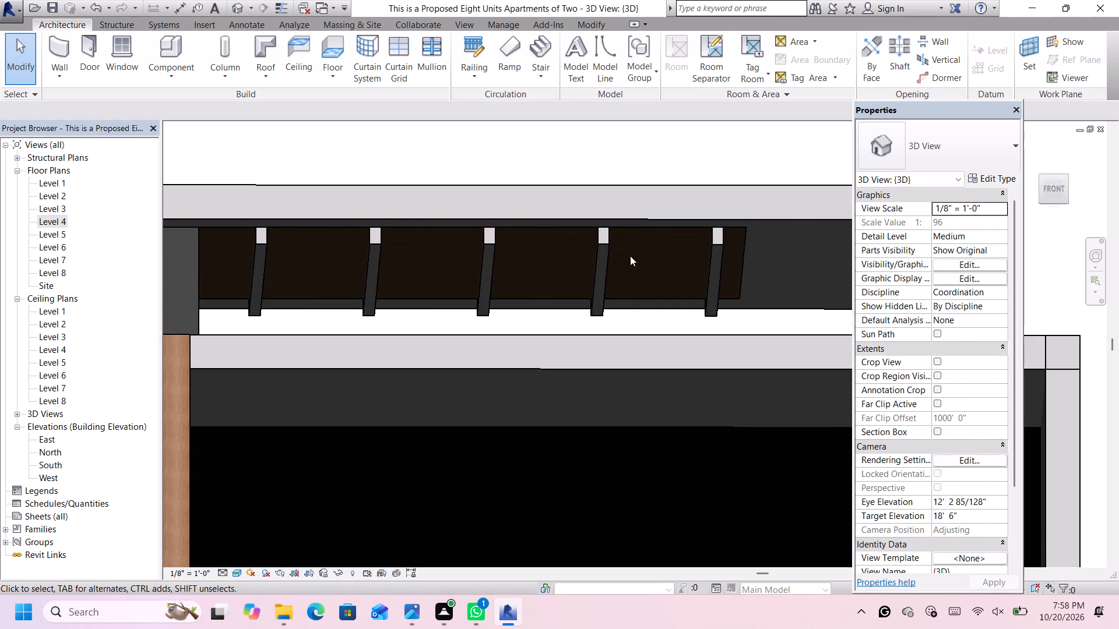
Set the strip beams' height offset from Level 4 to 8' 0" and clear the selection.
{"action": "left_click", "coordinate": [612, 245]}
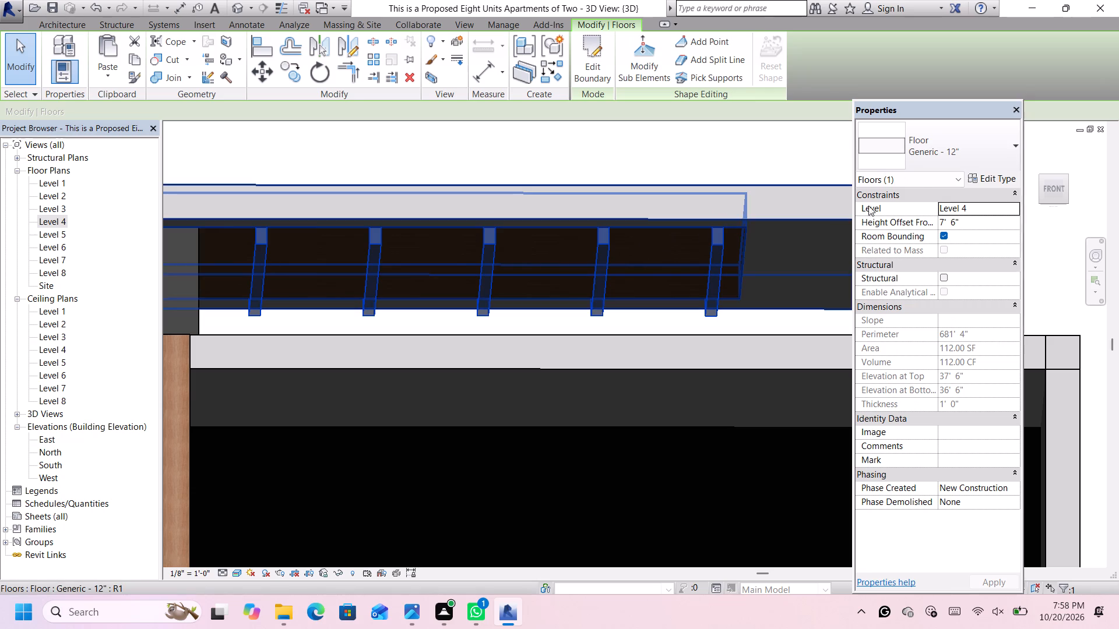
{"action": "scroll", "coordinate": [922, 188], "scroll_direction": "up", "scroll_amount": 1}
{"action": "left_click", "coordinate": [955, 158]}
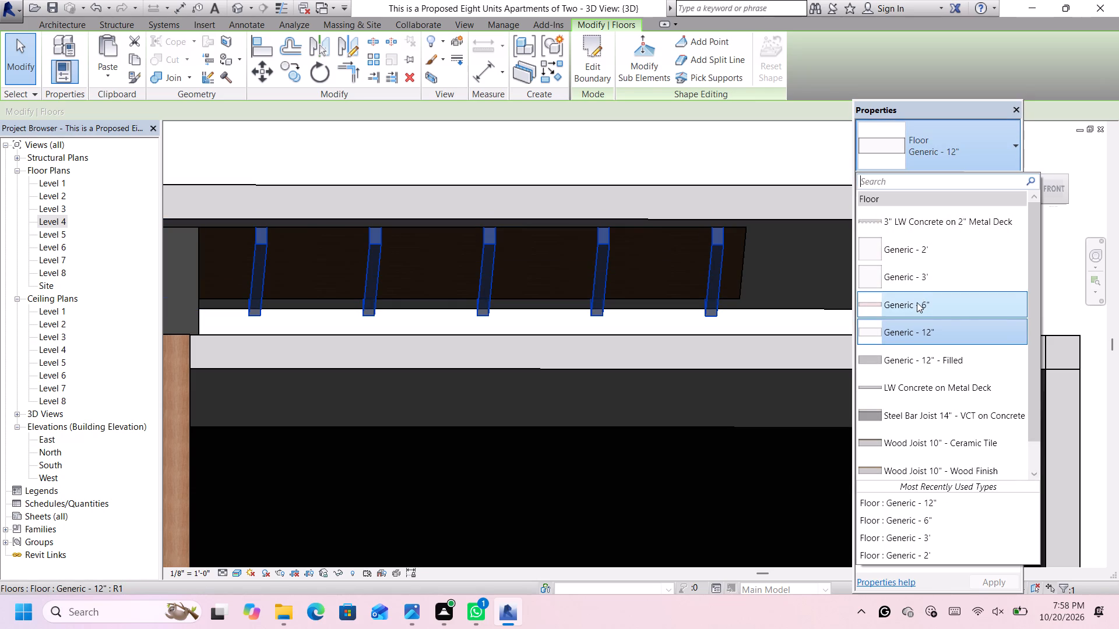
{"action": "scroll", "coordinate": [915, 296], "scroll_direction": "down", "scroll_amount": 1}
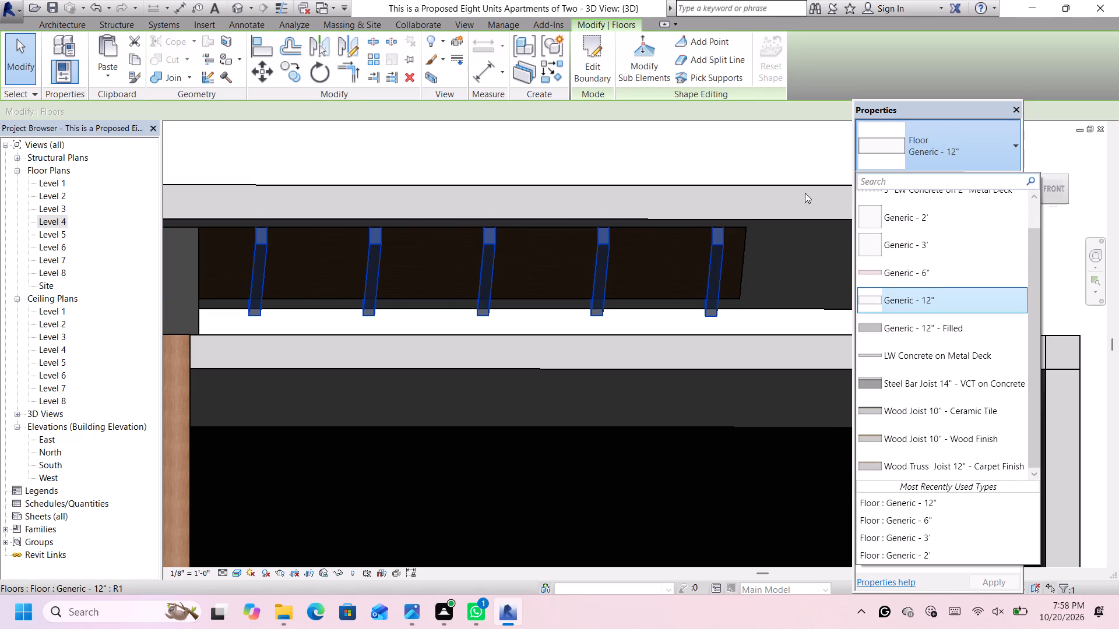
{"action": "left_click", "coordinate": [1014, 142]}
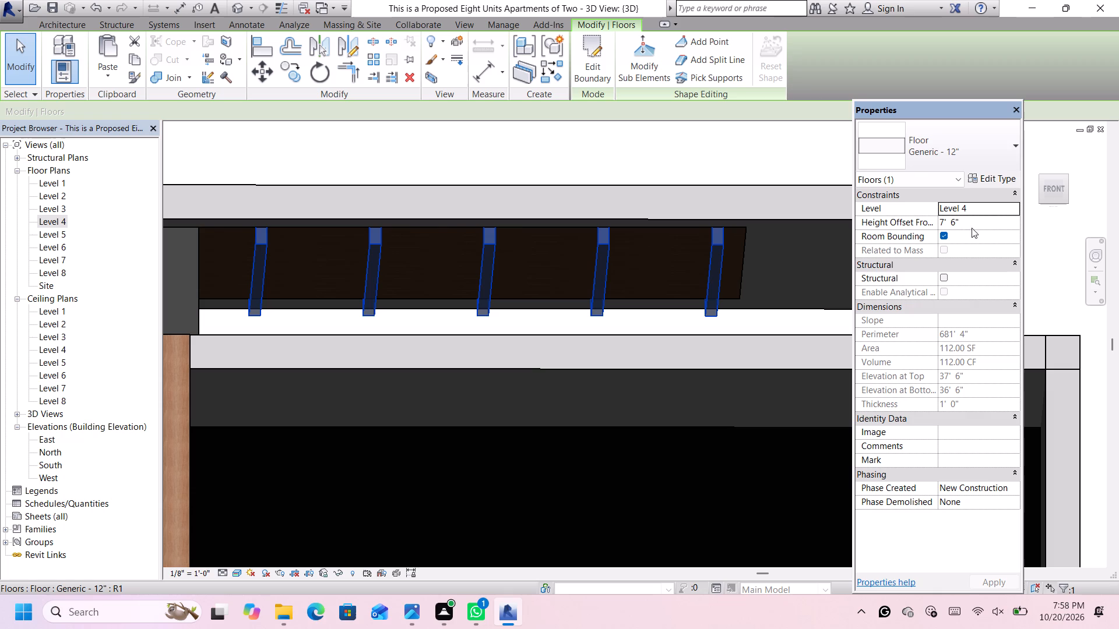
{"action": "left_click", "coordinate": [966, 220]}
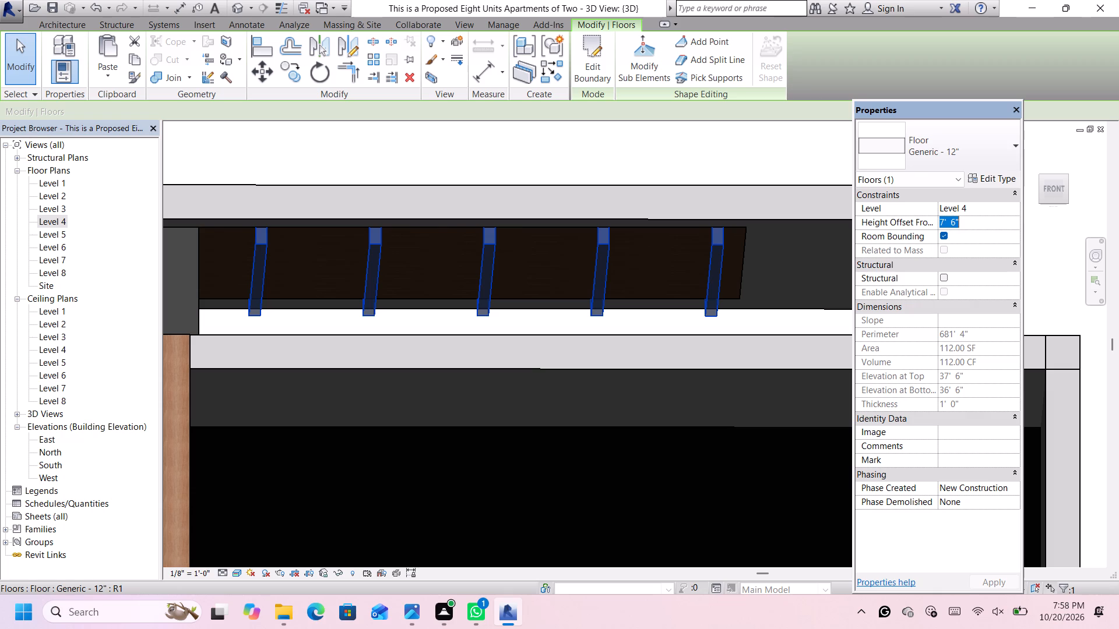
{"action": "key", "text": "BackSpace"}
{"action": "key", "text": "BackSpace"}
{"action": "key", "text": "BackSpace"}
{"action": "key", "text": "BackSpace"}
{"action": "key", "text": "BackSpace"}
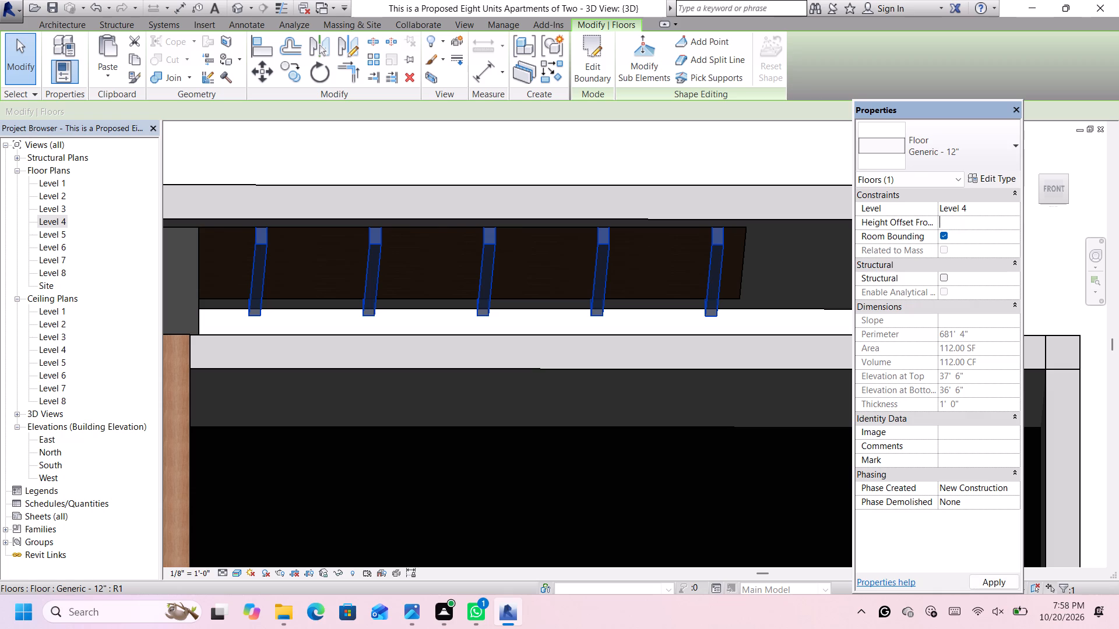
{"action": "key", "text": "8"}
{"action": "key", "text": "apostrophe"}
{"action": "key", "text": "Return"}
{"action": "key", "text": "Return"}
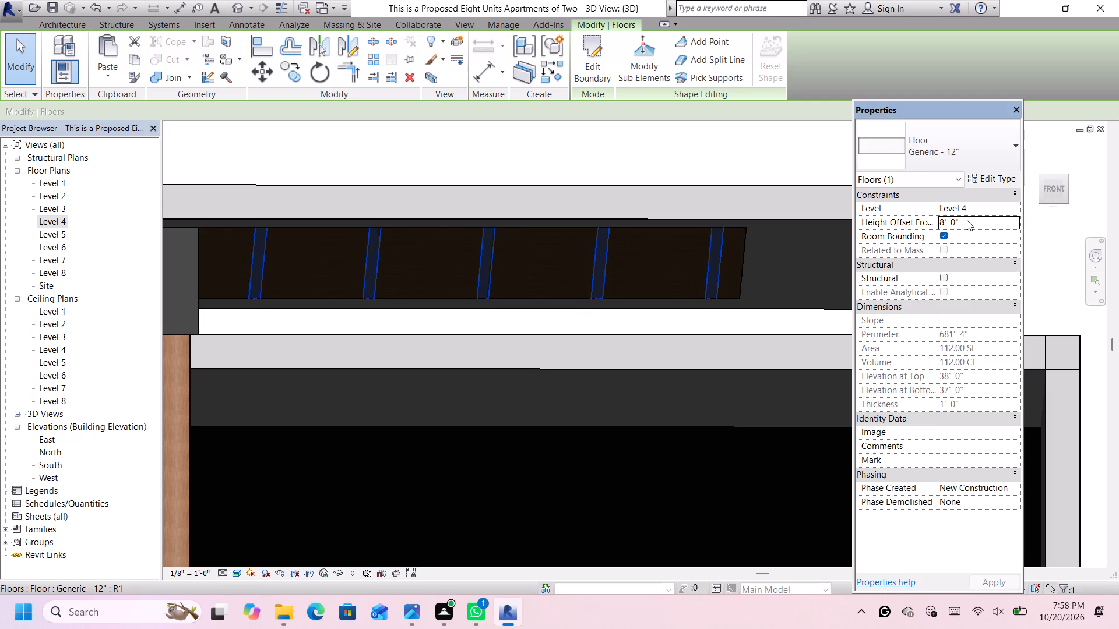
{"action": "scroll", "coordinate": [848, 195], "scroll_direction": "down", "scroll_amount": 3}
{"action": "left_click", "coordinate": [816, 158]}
Examine from the front, below and above how the raised strip beams sit against the wood slab and floor frame.
{"action": "scroll", "coordinate": [747, 242], "scroll_direction": "up", "scroll_amount": 1}
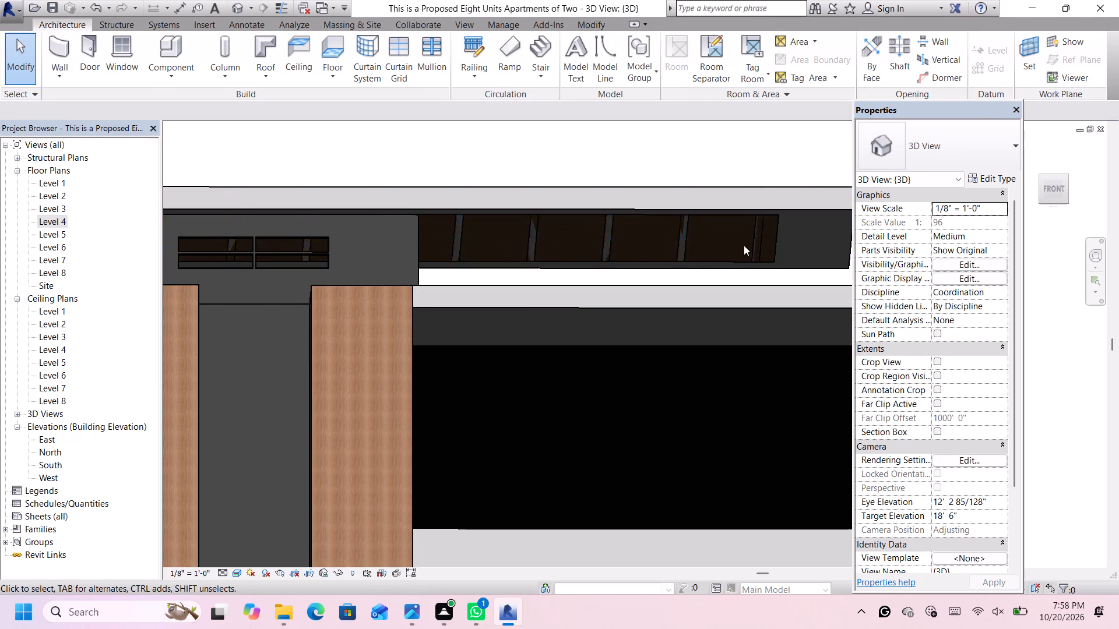
{"action": "scroll", "coordinate": [744, 245], "scroll_direction": "up", "scroll_amount": 3}
{"action": "scroll", "coordinate": [639, 230], "scroll_direction": "up", "scroll_amount": 6}
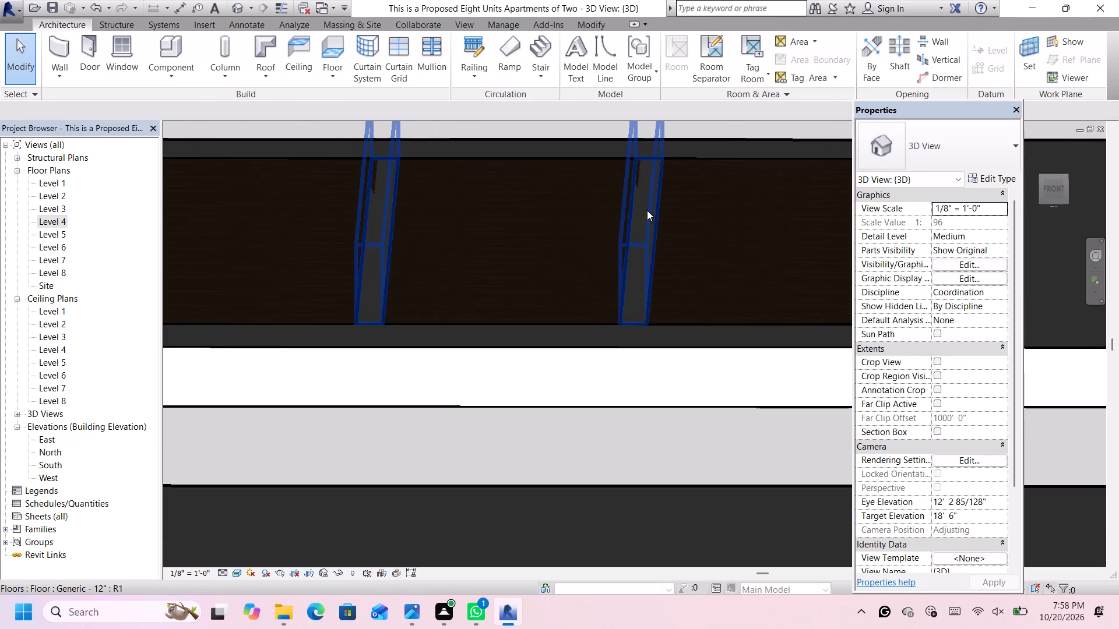
{"action": "scroll", "coordinate": [647, 210], "scroll_direction": "down", "scroll_amount": 11}
{"action": "scroll", "coordinate": [695, 172], "scroll_direction": "down", "scroll_amount": 5}
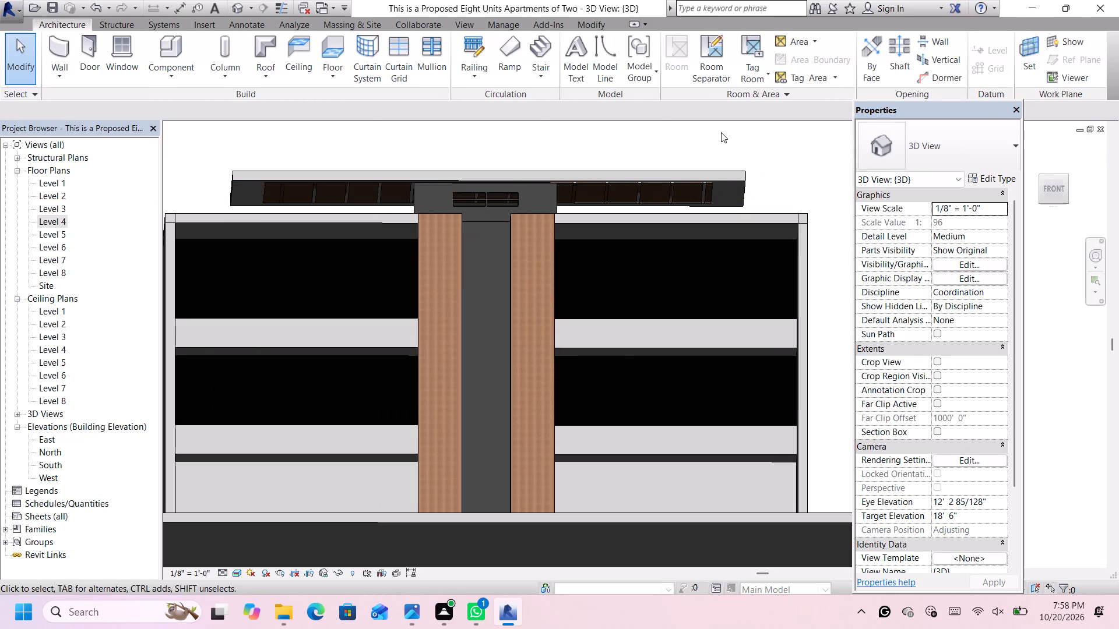
{"action": "middle_click_drag", "start_coordinate": [721, 133], "coordinate": [736, 160]}
{"action": "scroll", "coordinate": [742, 204], "scroll_direction": "up", "scroll_amount": 9}
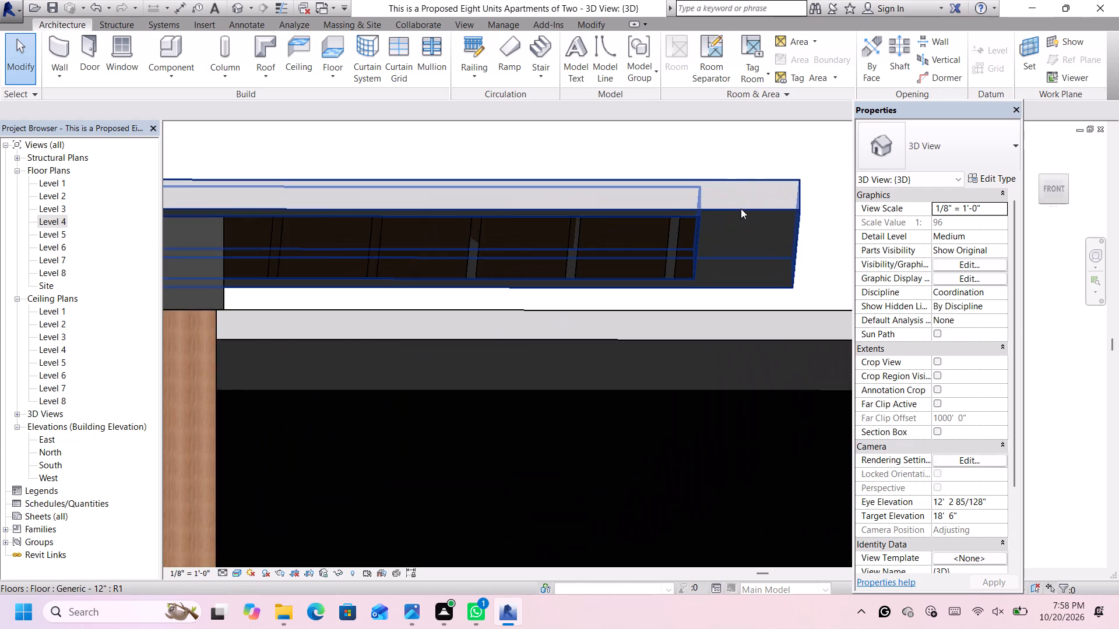
{"action": "scroll", "coordinate": [741, 209], "scroll_direction": "up", "scroll_amount": 5}
{"action": "scroll", "coordinate": [741, 209], "scroll_direction": "down", "scroll_amount": 13}
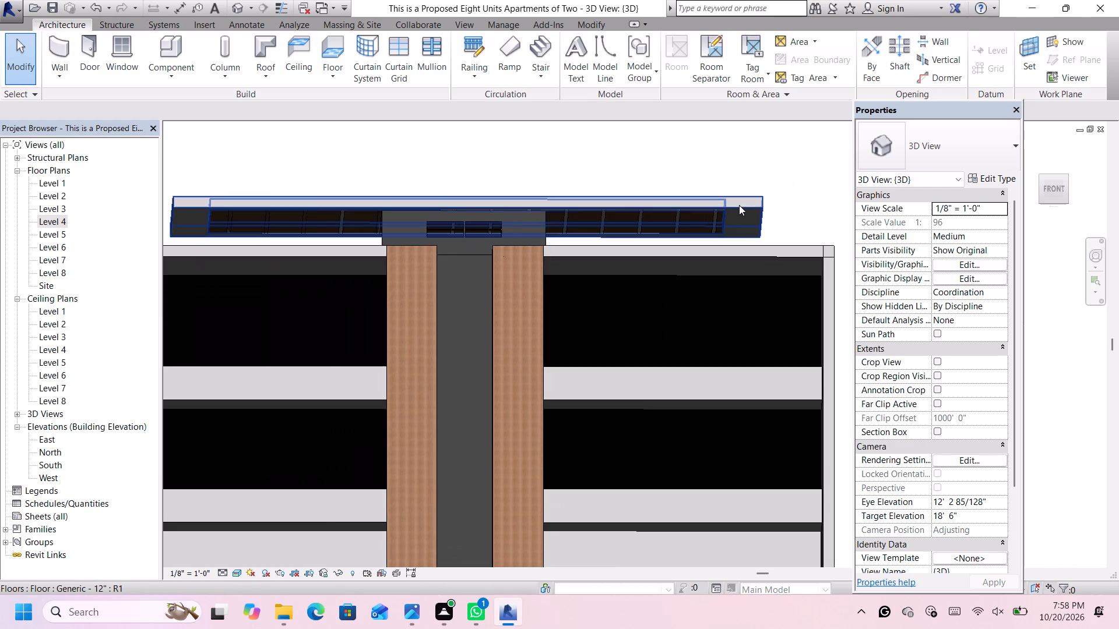
{"action": "scroll", "coordinate": [739, 203], "scroll_direction": "down", "scroll_amount": 4}
{"action": "middle_click_drag", "start_coordinate": [737, 177], "coordinate": [739, 263]}
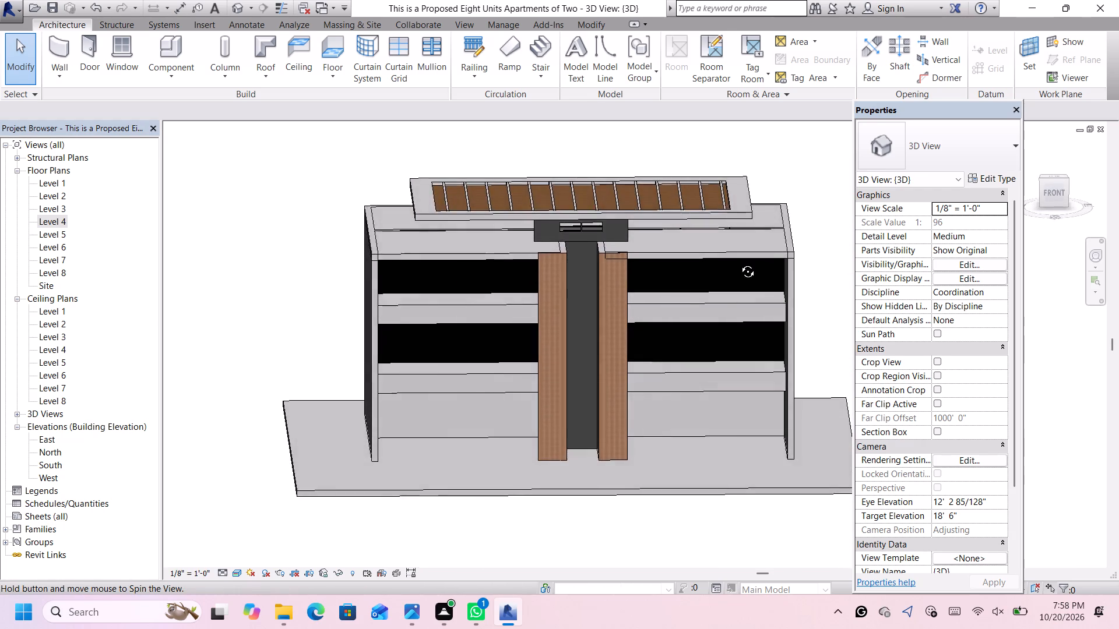
{"action": "middle_click_drag", "start_coordinate": [739, 263], "coordinate": [739, 156]}
Set the strip beams' height offset from Level 4 to 7' 10" and clear the selection.
{"action": "scroll", "coordinate": [706, 217], "scroll_direction": "up", "scroll_amount": 3}
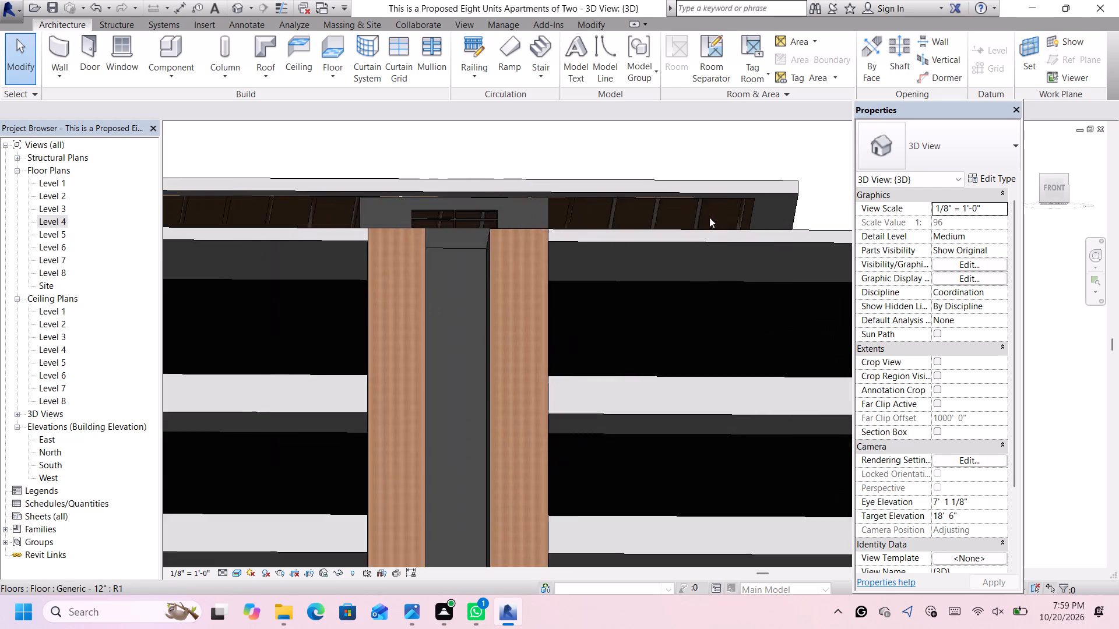
{"action": "scroll", "coordinate": [709, 217], "scroll_direction": "up", "scroll_amount": 11}
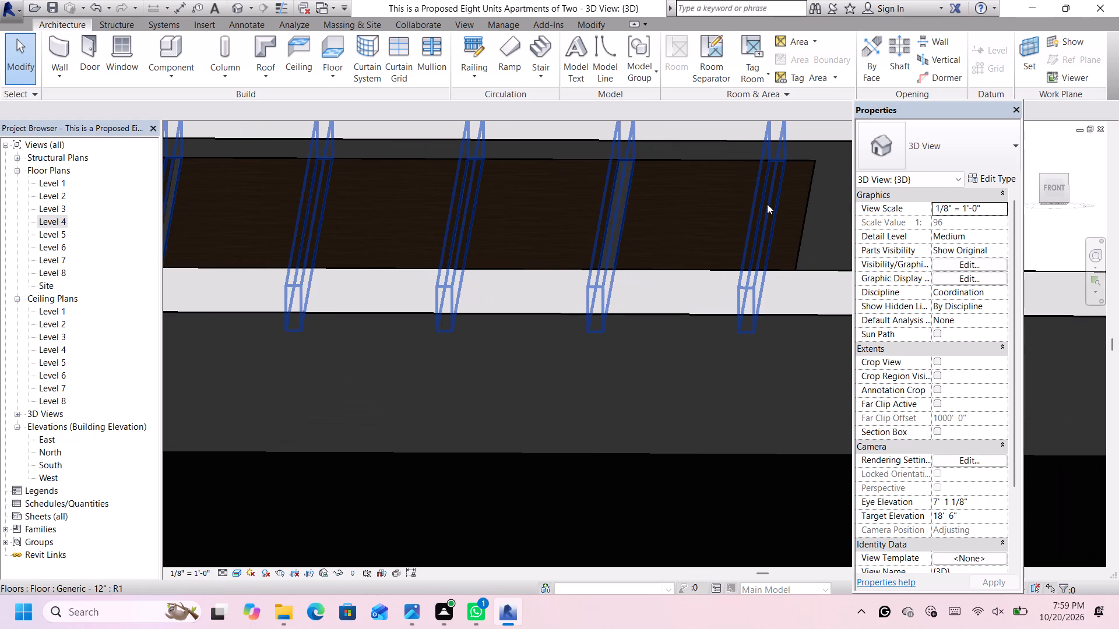
{"action": "left_click", "coordinate": [767, 204]}
{"action": "scroll", "coordinate": [916, 224], "scroll_direction": "up", "scroll_amount": 3}
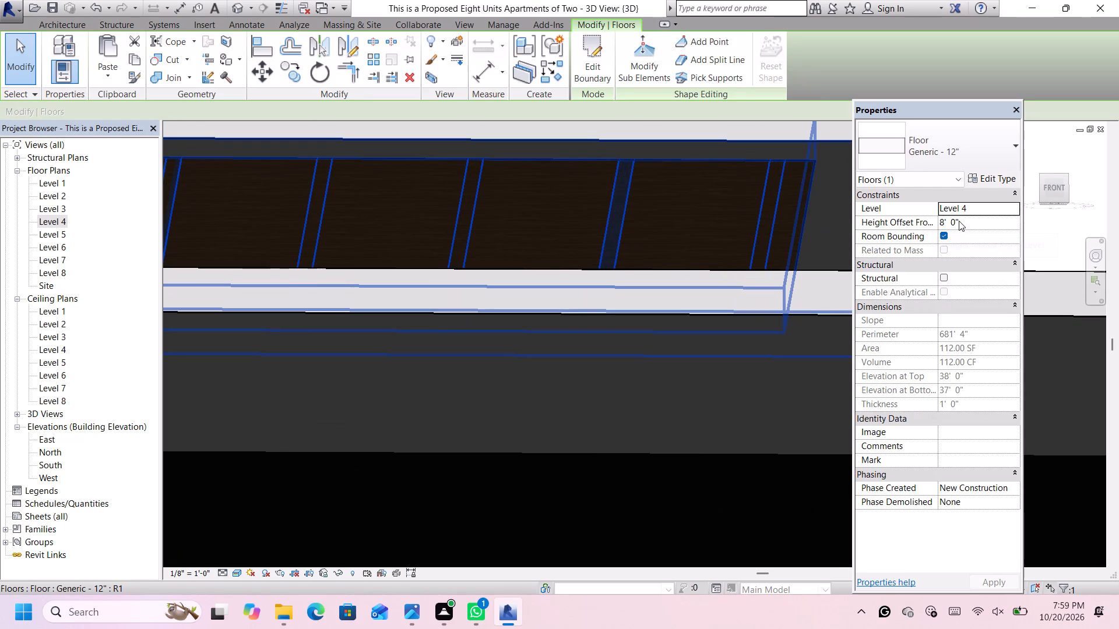
{"action": "left_click", "coordinate": [944, 222]}
{"action": "key", "text": "BackSpace"}
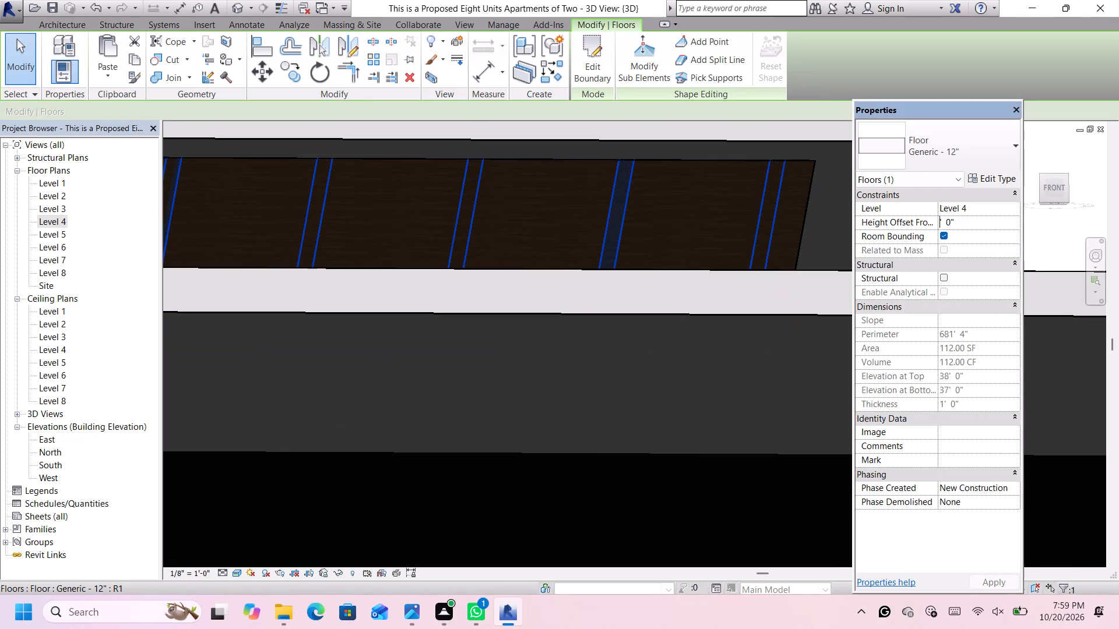
{"action": "key", "text": "7"}
{"action": "key", "text": "Right"}
{"action": "key", "text": "Right"}
{"action": "key", "text": "Right"}
{"action": "key", "text": "Right"}
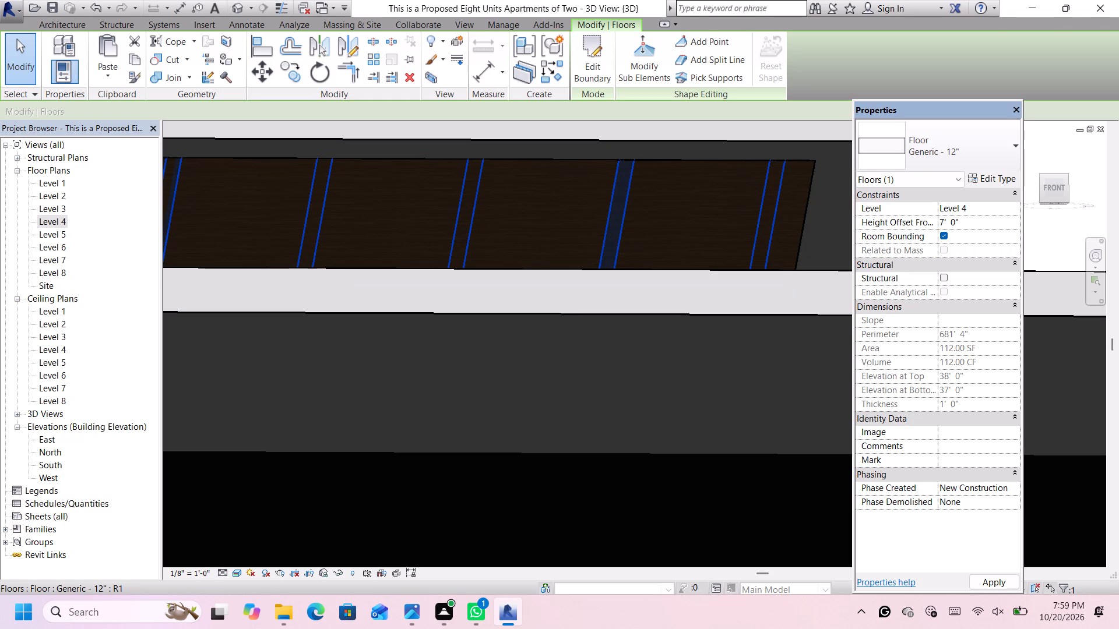
{"action": "key", "text": "BackSpace"}
{"action": "type", "text": "10"}
{"action": "key", "text": "Return"}
{"action": "key", "text": "Return"}
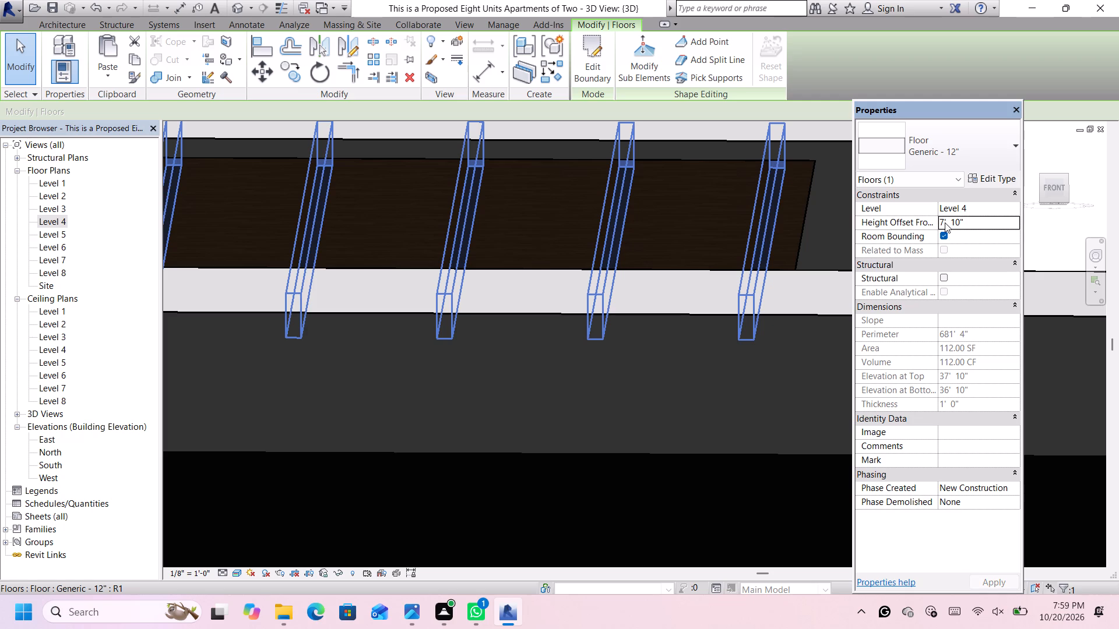
{"action": "scroll", "coordinate": [831, 228], "scroll_direction": "down", "scroll_amount": 4}
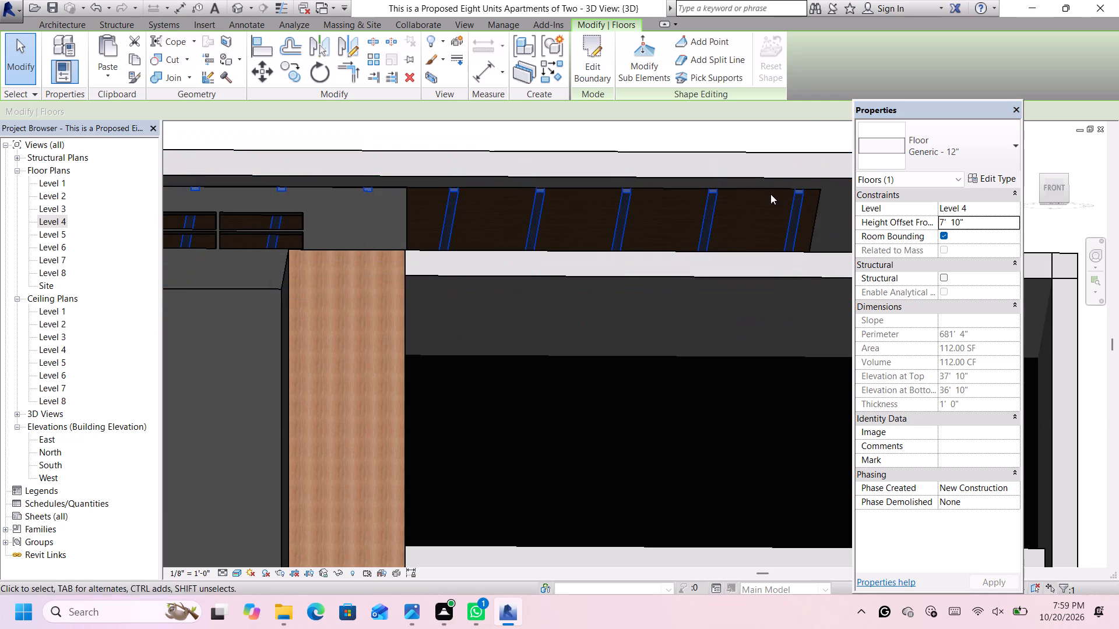
{"action": "left_click", "coordinate": [772, 128]}
Examine the roof frame, strips and front facade of the building from below and from above.
{"action": "scroll", "coordinate": [770, 141], "scroll_direction": "down", "scroll_amount": 5}
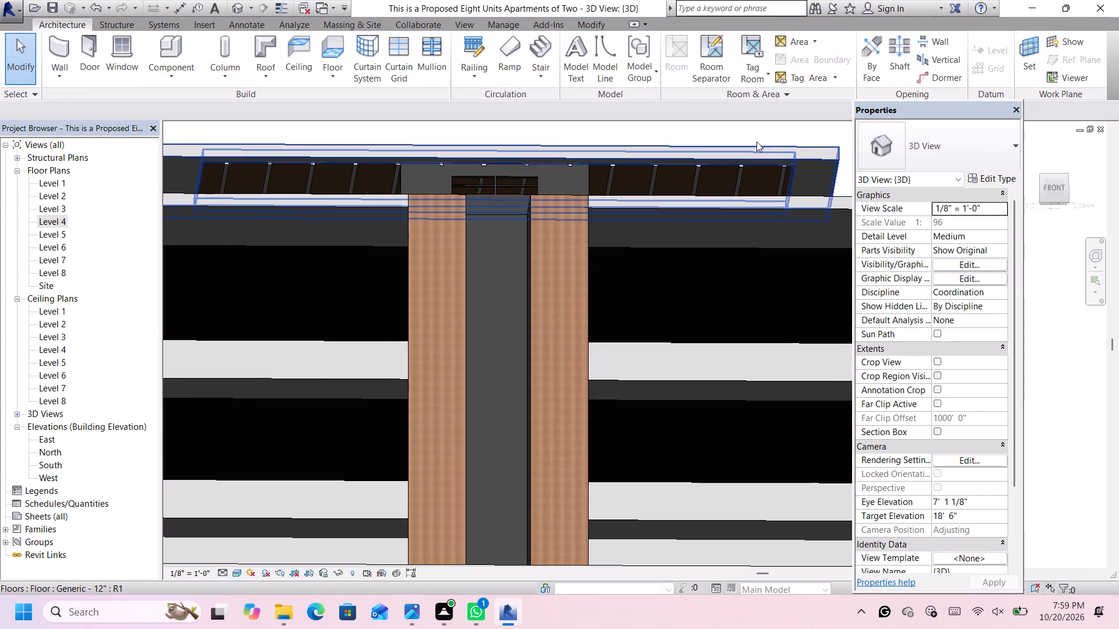
{"action": "scroll", "coordinate": [747, 137], "scroll_direction": "down", "scroll_amount": 4}
{"action": "scroll", "coordinate": [730, 121], "scroll_direction": "up", "scroll_amount": 5}
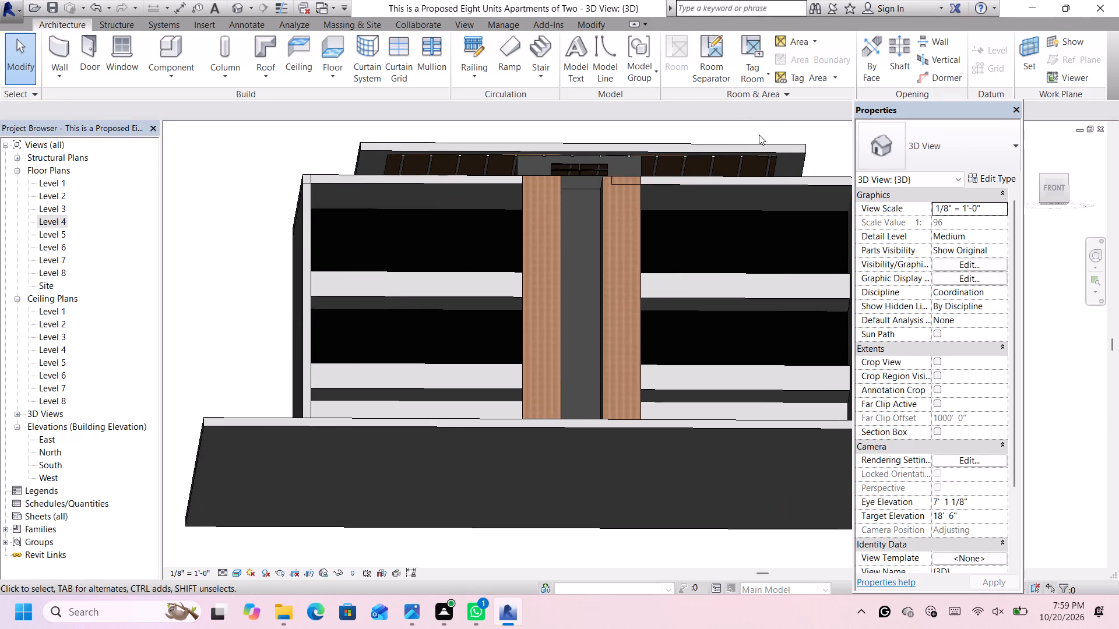
{"action": "scroll", "coordinate": [791, 132], "scroll_direction": "down", "scroll_amount": 1}
{"action": "middle_click_drag", "start_coordinate": [807, 128], "coordinate": [807, 133]}
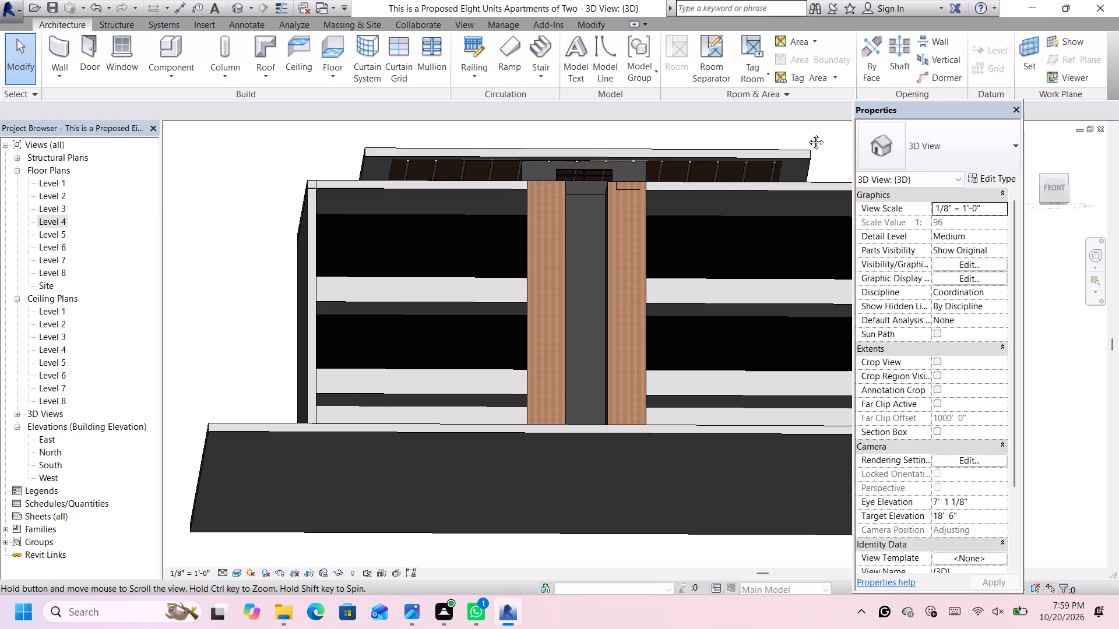
{"action": "middle_click_drag", "start_coordinate": [807, 133], "coordinate": [808, 156]}
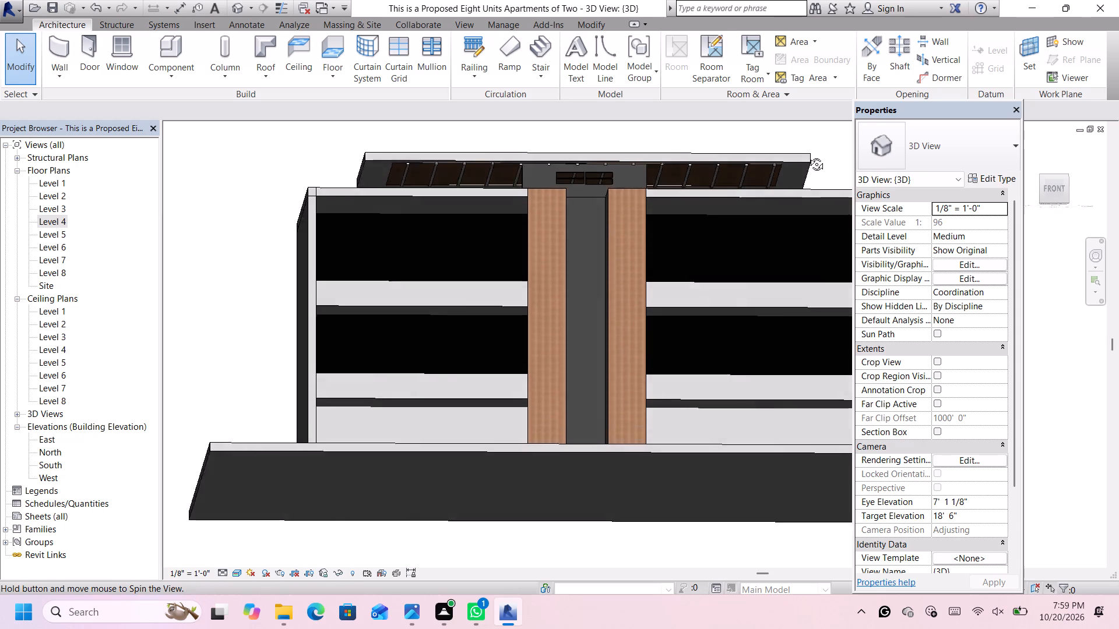
{"action": "middle_click_drag", "start_coordinate": [808, 156], "coordinate": [785, 229]}
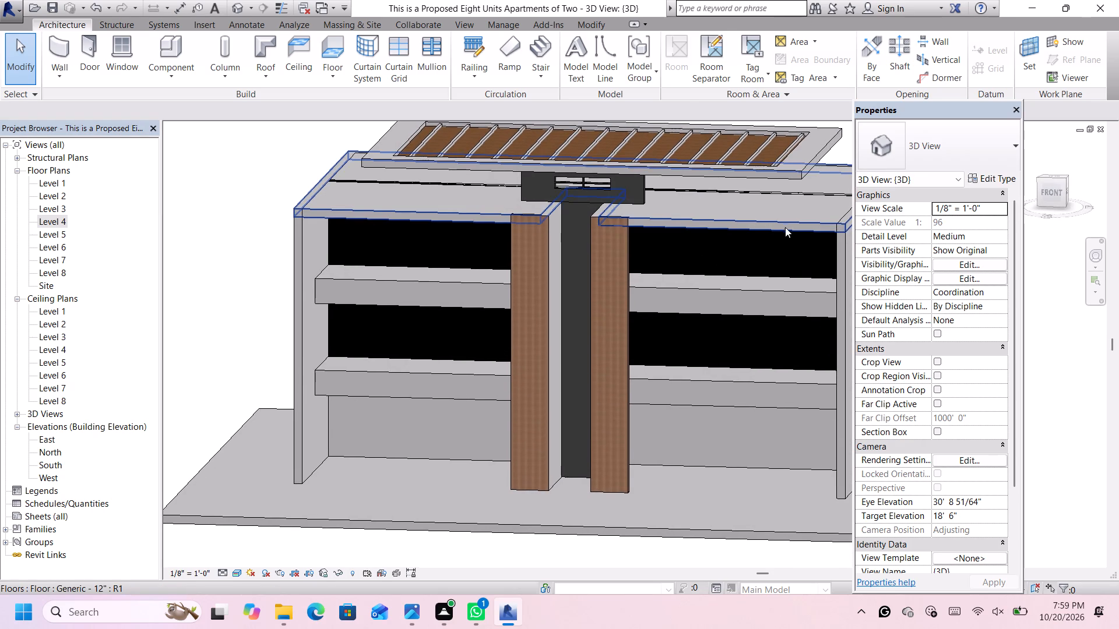
{"action": "scroll", "coordinate": [786, 222], "scroll_direction": "up", "scroll_amount": 1}
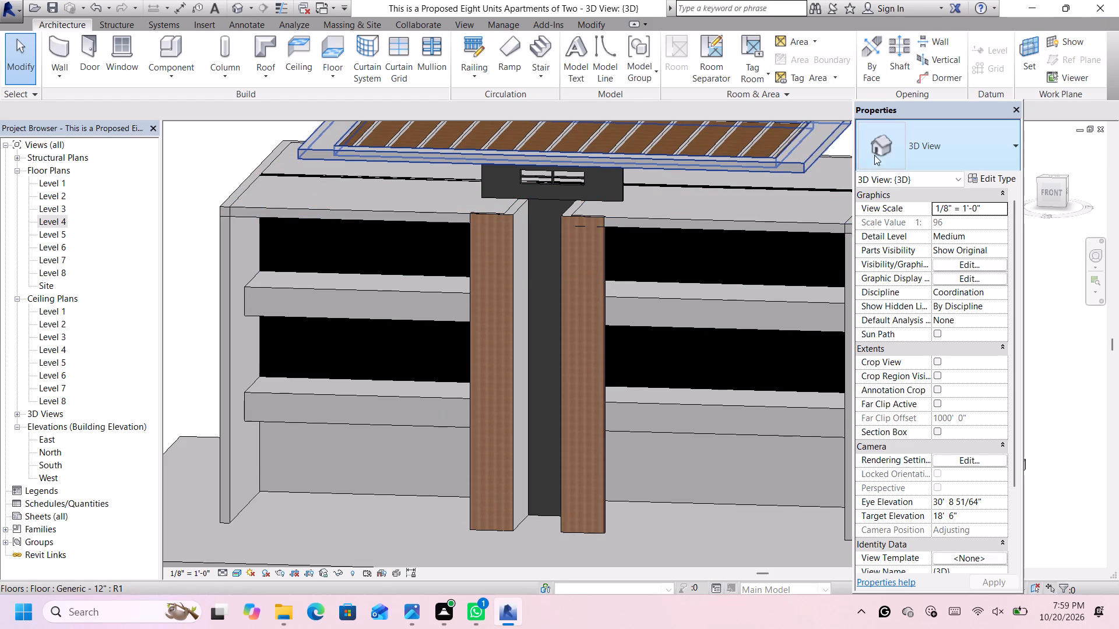
{"action": "scroll", "coordinate": [797, 249], "scroll_direction": "up", "scroll_amount": 1}
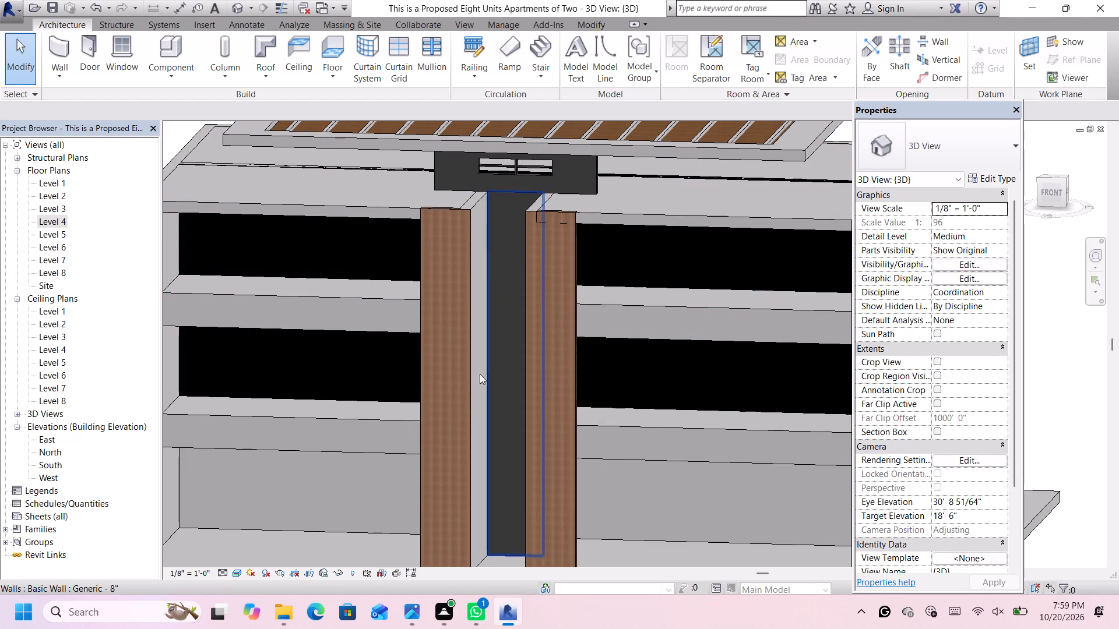
{"action": "scroll", "coordinate": [509, 441], "scroll_direction": "down", "scroll_amount": 5}
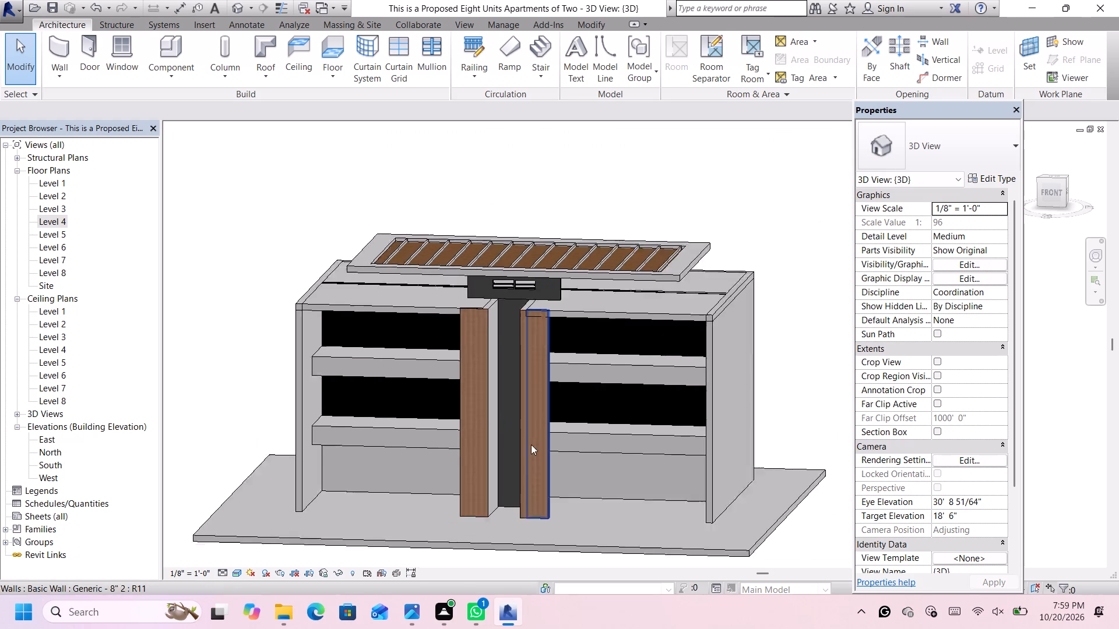
{"action": "scroll", "coordinate": [573, 446], "scroll_direction": "up", "scroll_amount": 1}
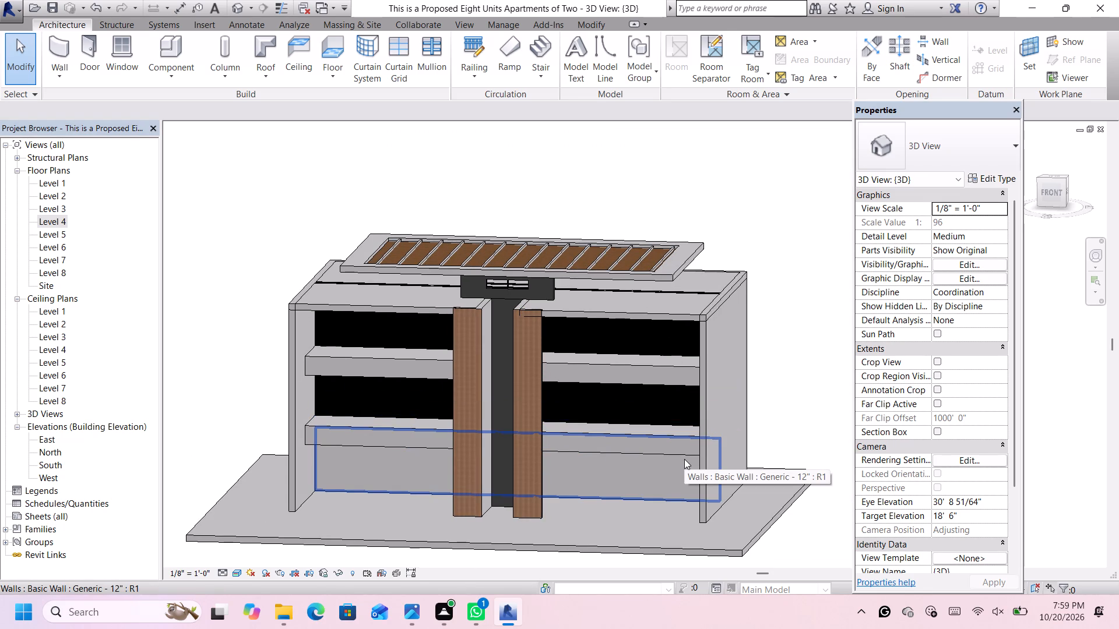
{"action": "scroll", "coordinate": [643, 475], "scroll_direction": "up", "scroll_amount": 4}
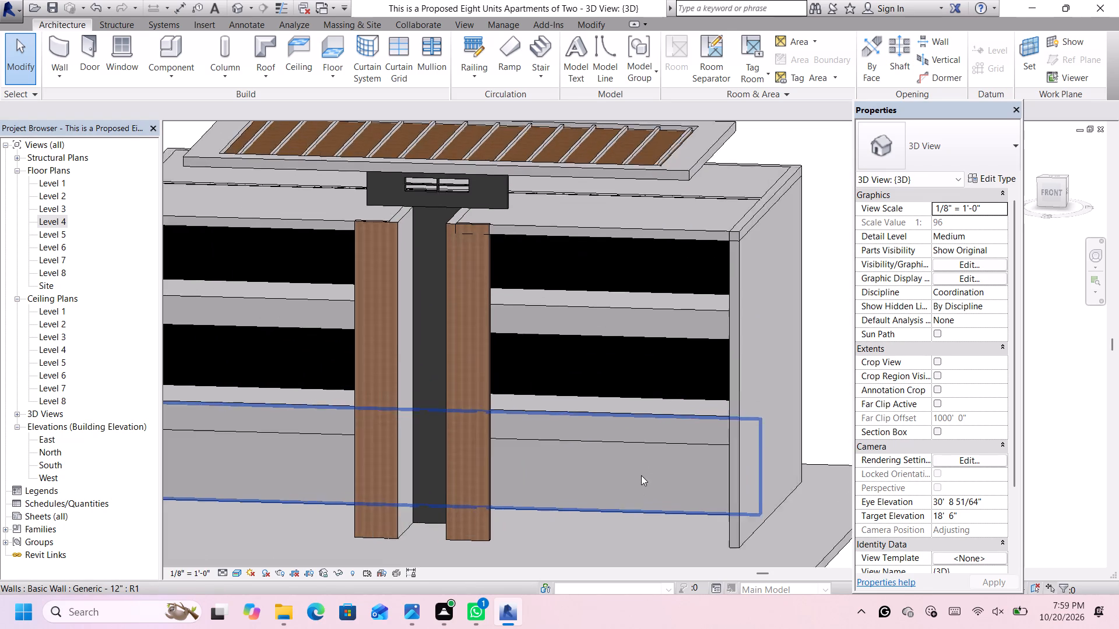
On Level 1, draw a Generic - 12" wall with 9' 0" base offset, about 20' 8" long, southward from the middle wall east of the core.
{"action": "scroll", "coordinate": [678, 475], "scroll_direction": "down", "scroll_amount": 5}
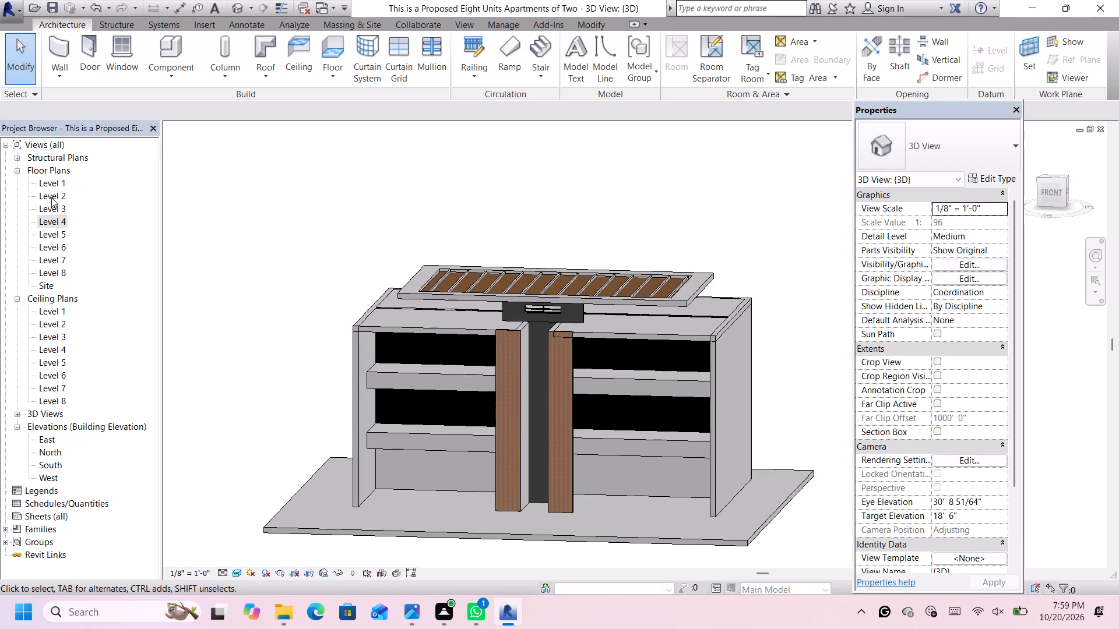
{"action": "double_click", "coordinate": [57, 180]}
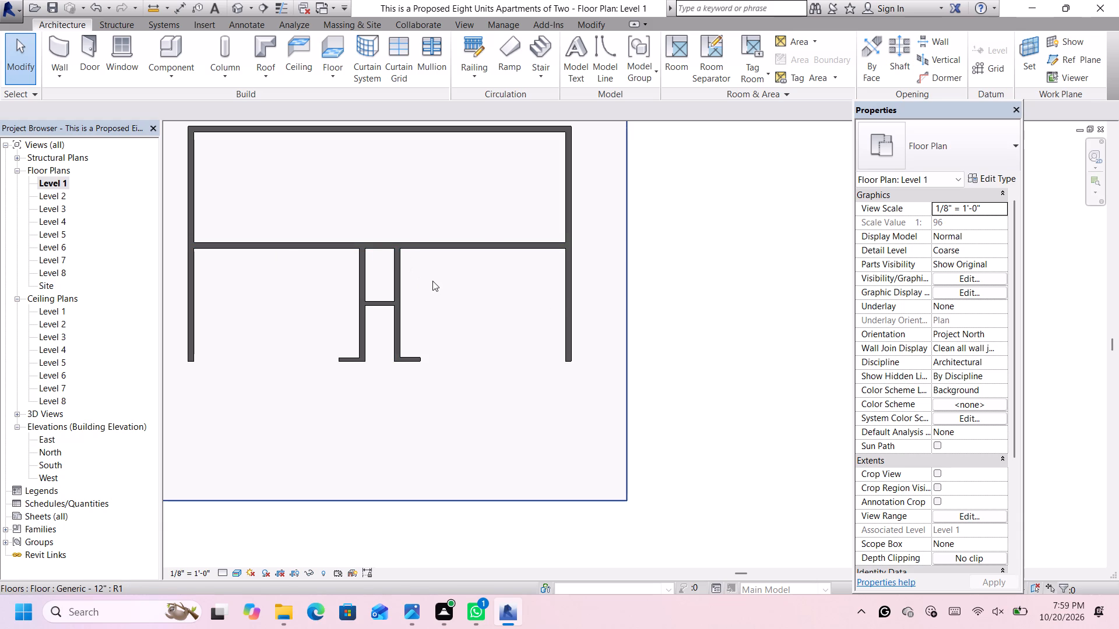
{"action": "left_click", "coordinate": [57, 44]}
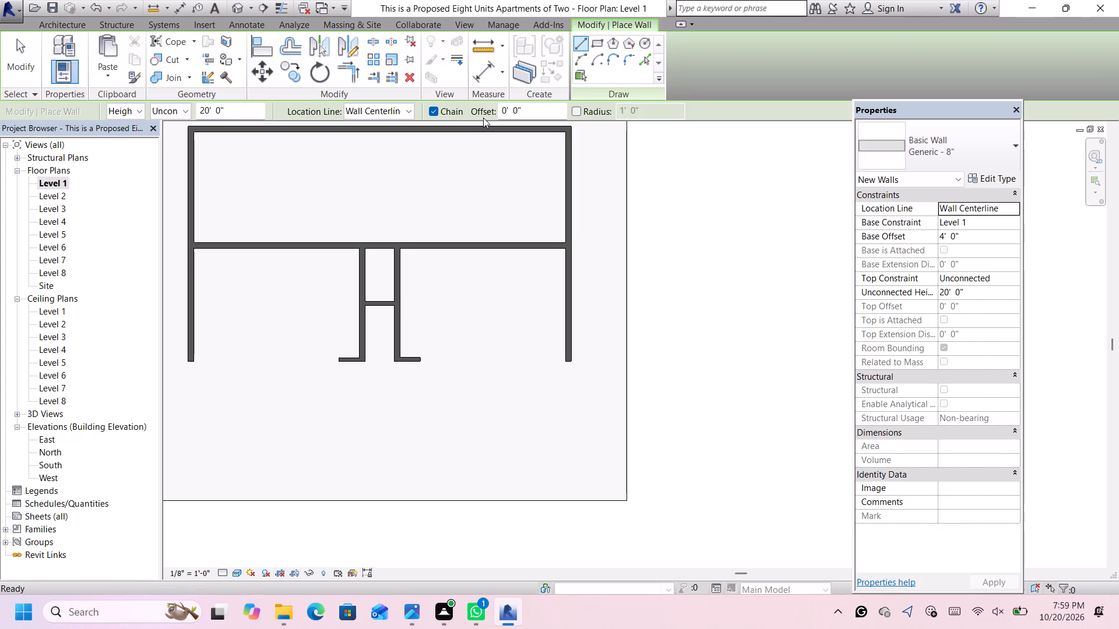
{"action": "left_click", "coordinate": [991, 156]}
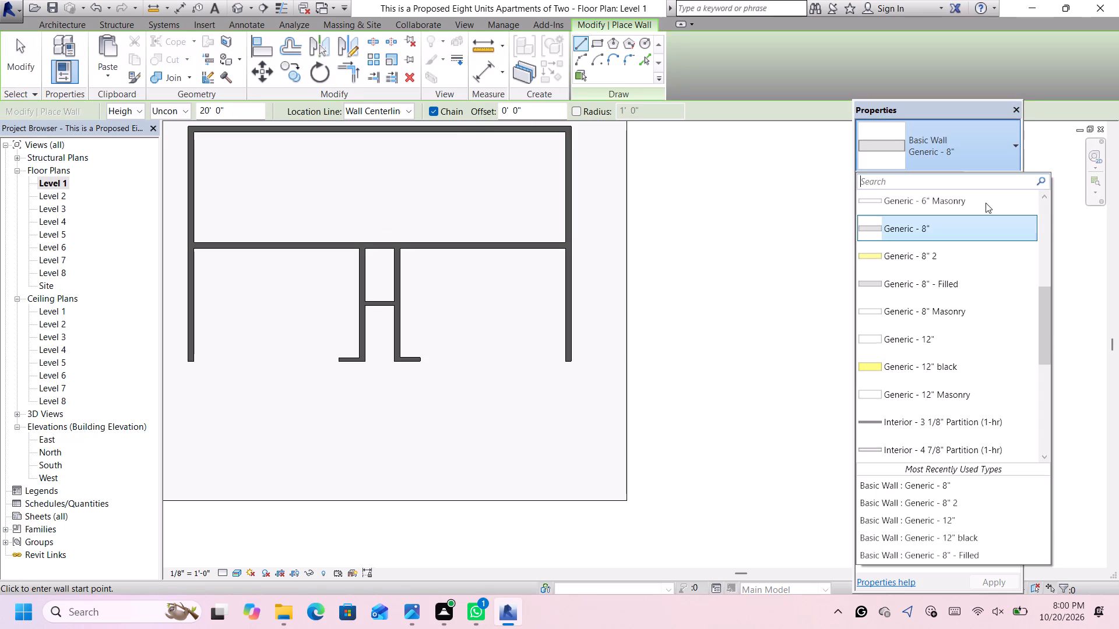
{"action": "left_click", "coordinate": [970, 337]}
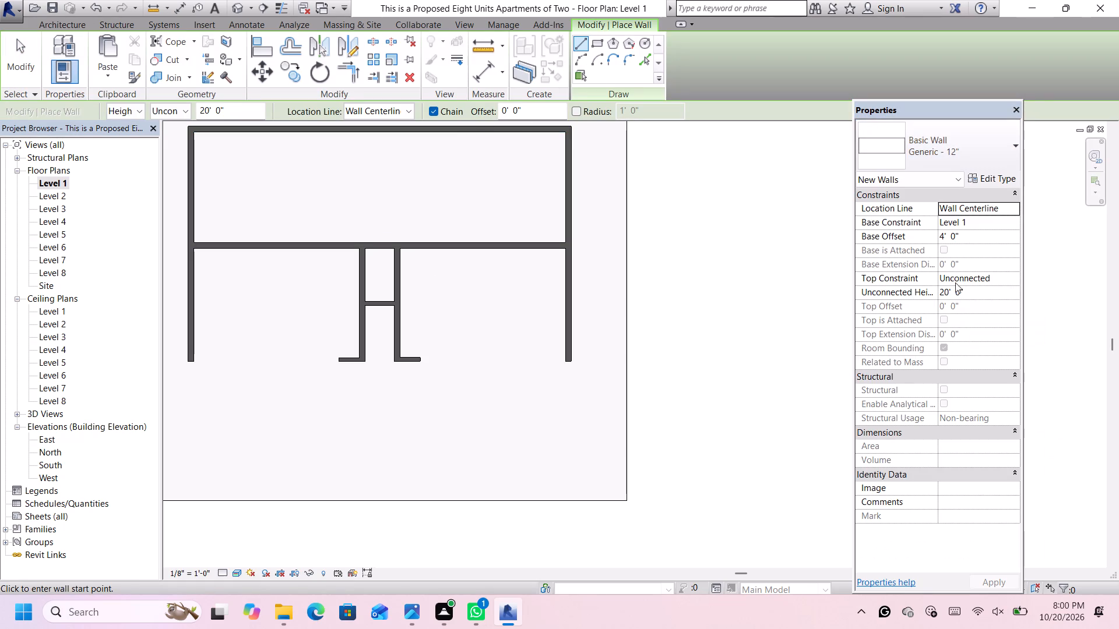
{"action": "left_click", "coordinate": [986, 135]}
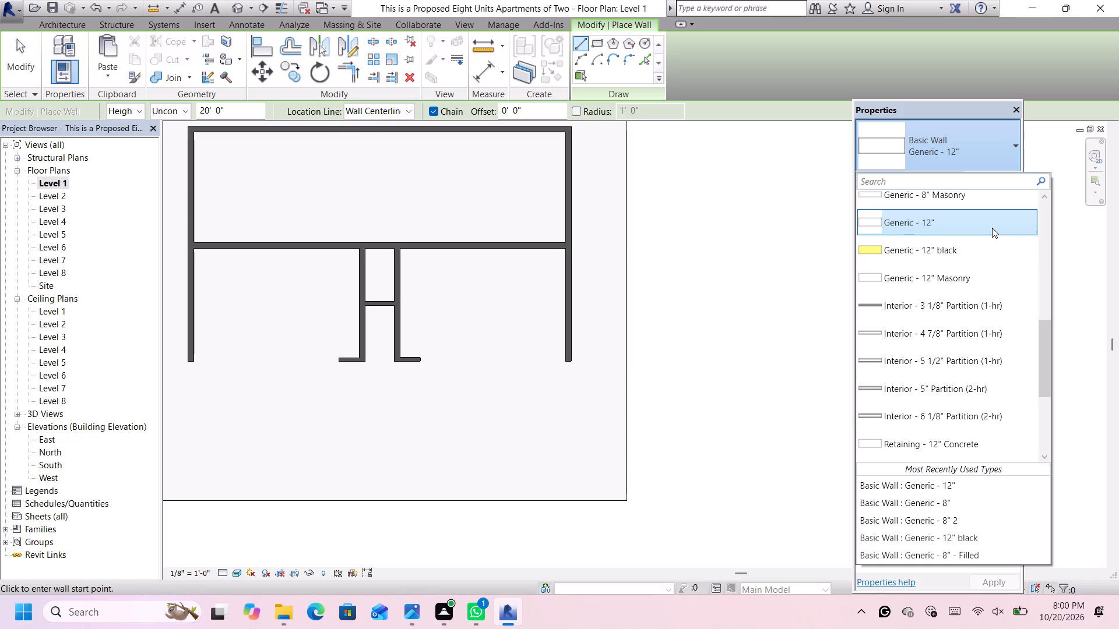
{"action": "left_click", "coordinate": [991, 228]}
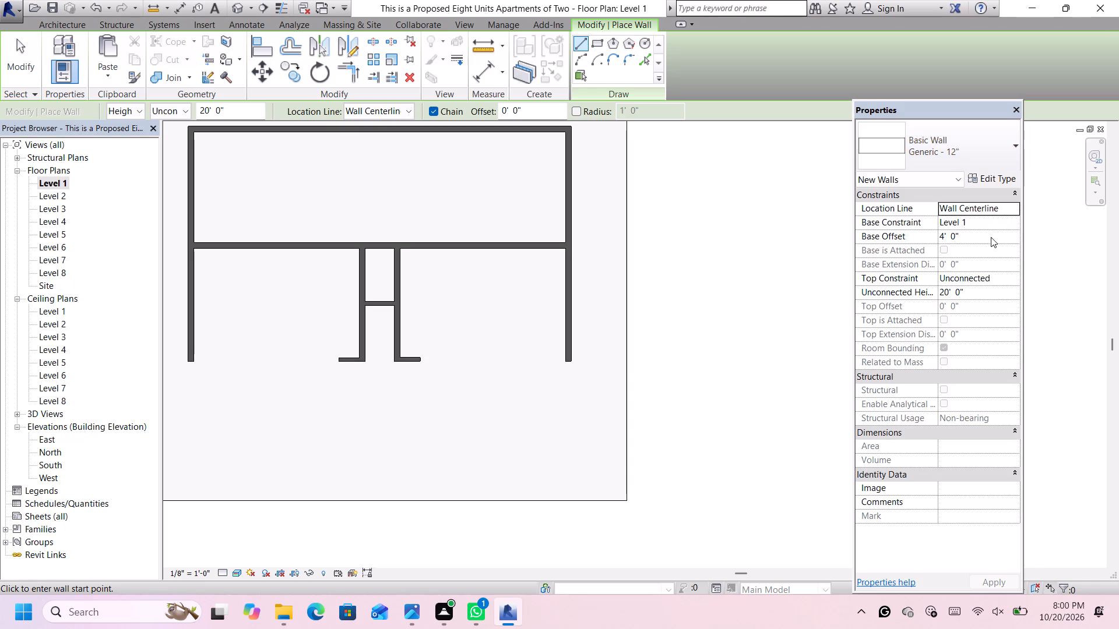
{"action": "left_click", "coordinate": [991, 237]}
{"action": "key", "text": "BackSpace"}
{"action": "key", "text": "9"}
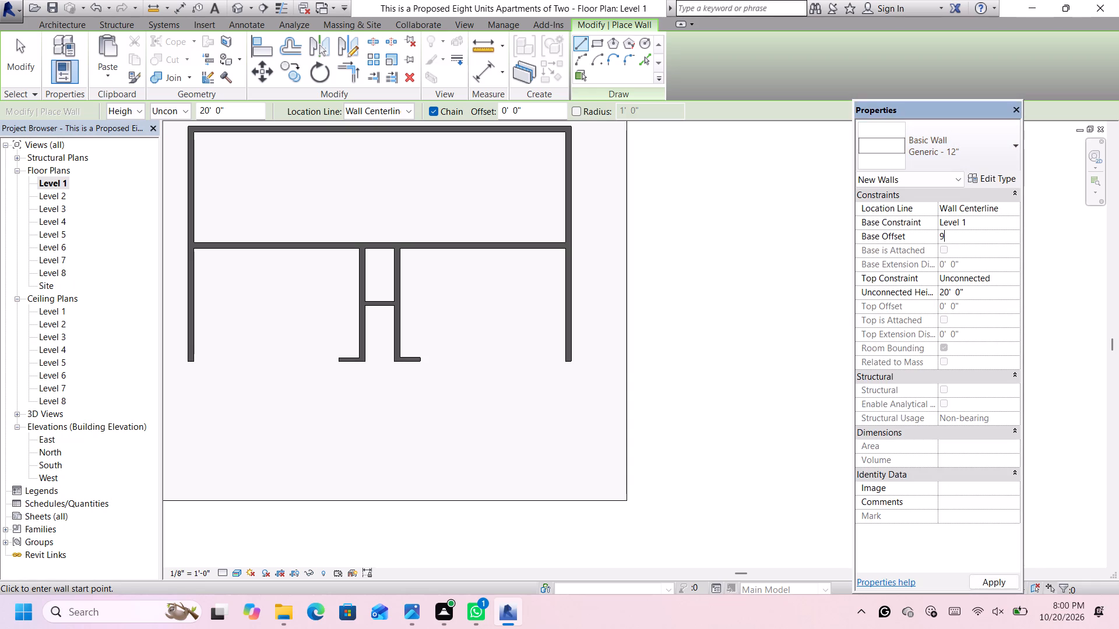
{"action": "key", "text": "apostrophe"}
{"action": "key", "text": "Return"}
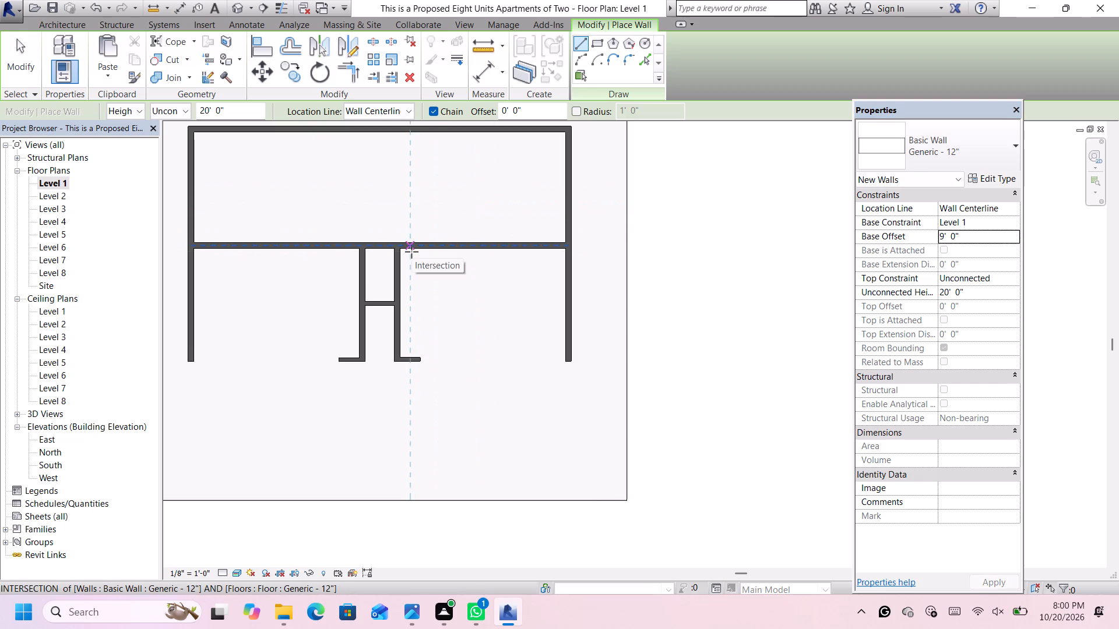
{"action": "scroll", "coordinate": [410, 251], "scroll_direction": "up", "scroll_amount": 4}
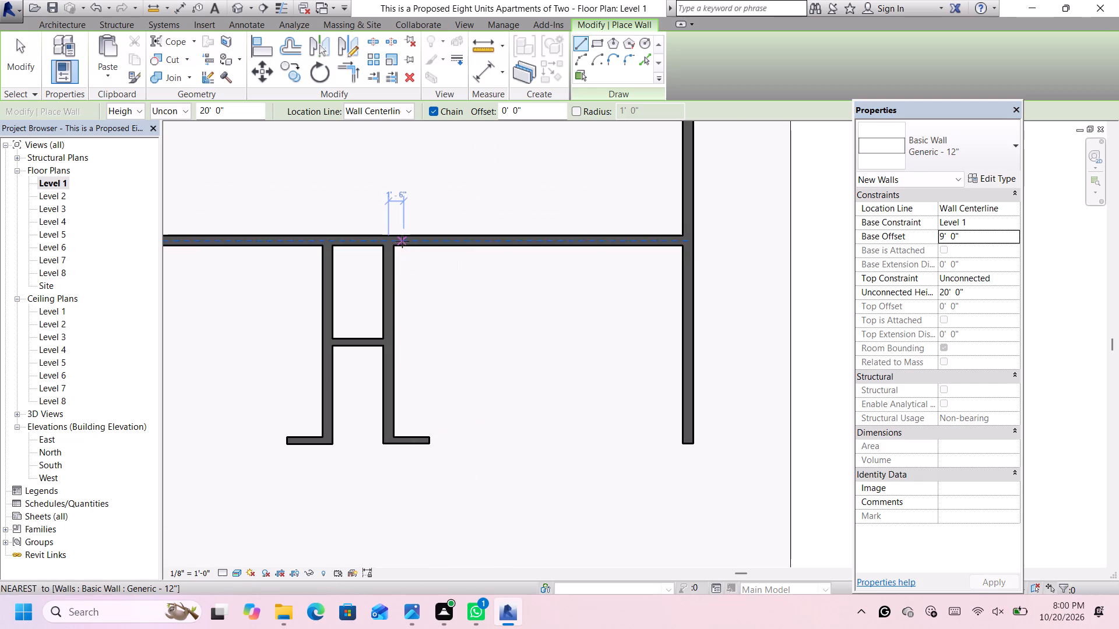
{"action": "left_click", "coordinate": [403, 249]}
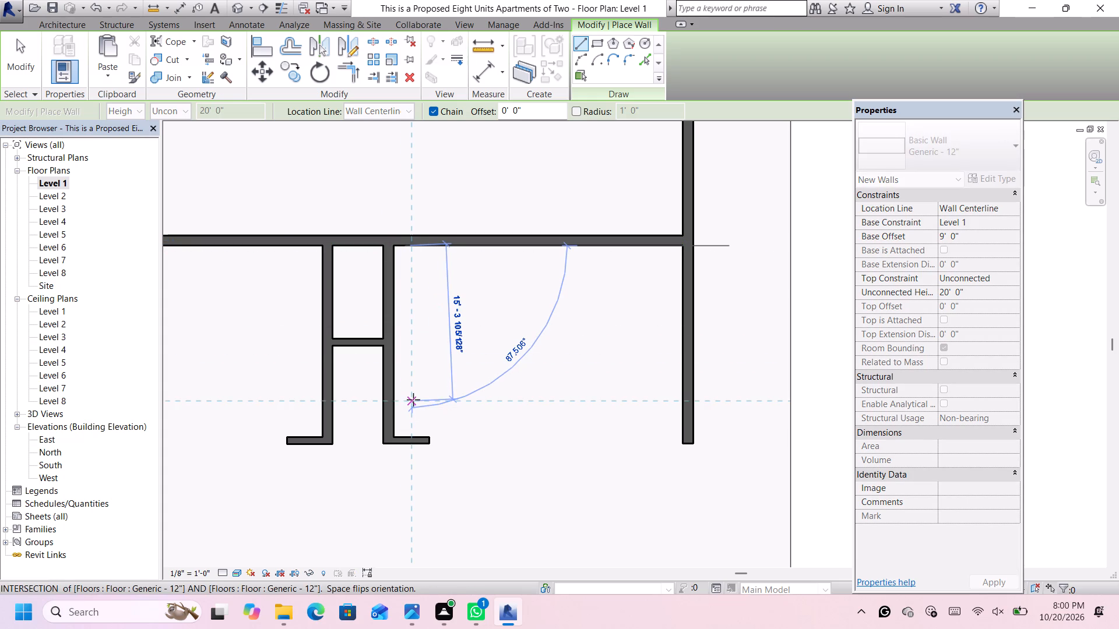
{"action": "key", "text": "Escape"}
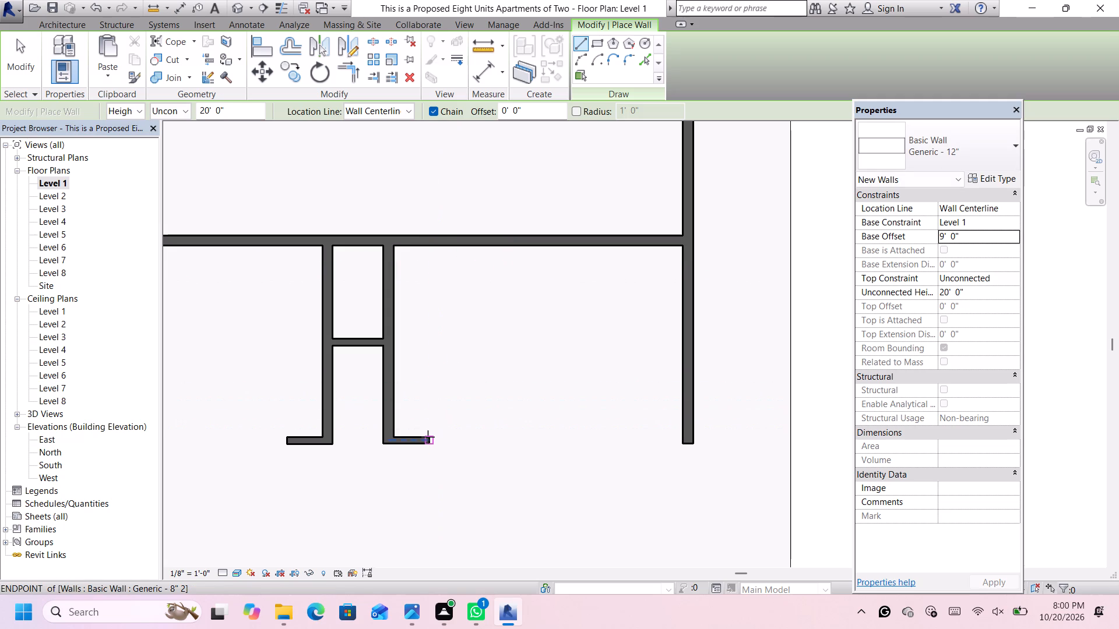
{"action": "left_click", "coordinate": [442, 248]}
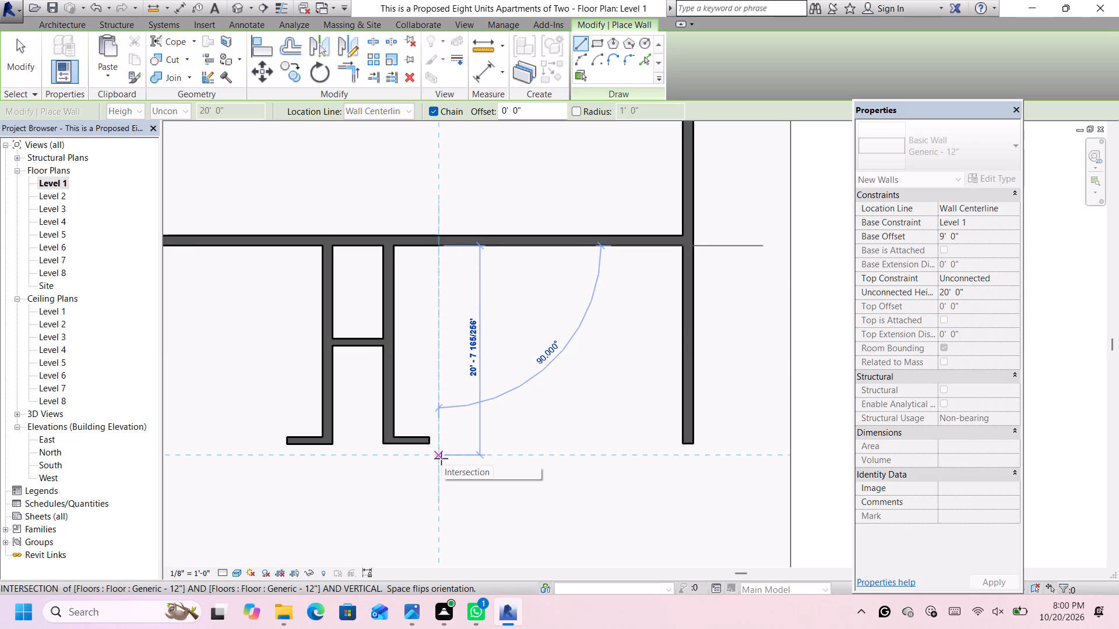
{"action": "left_click", "coordinate": [441, 458]}
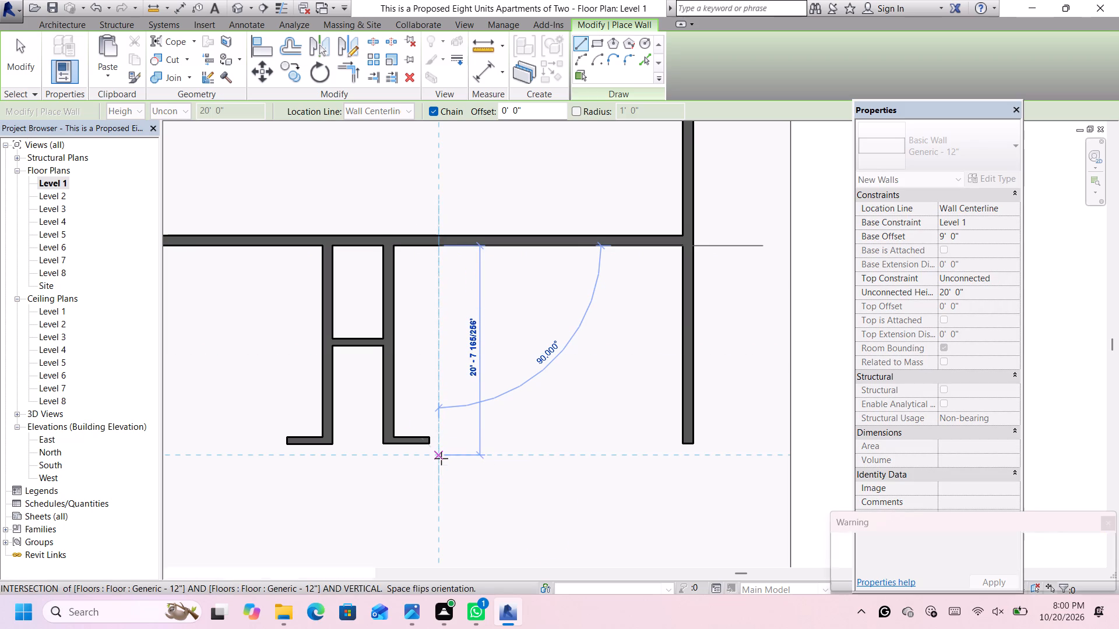
{"action": "key", "text": "Escape"}
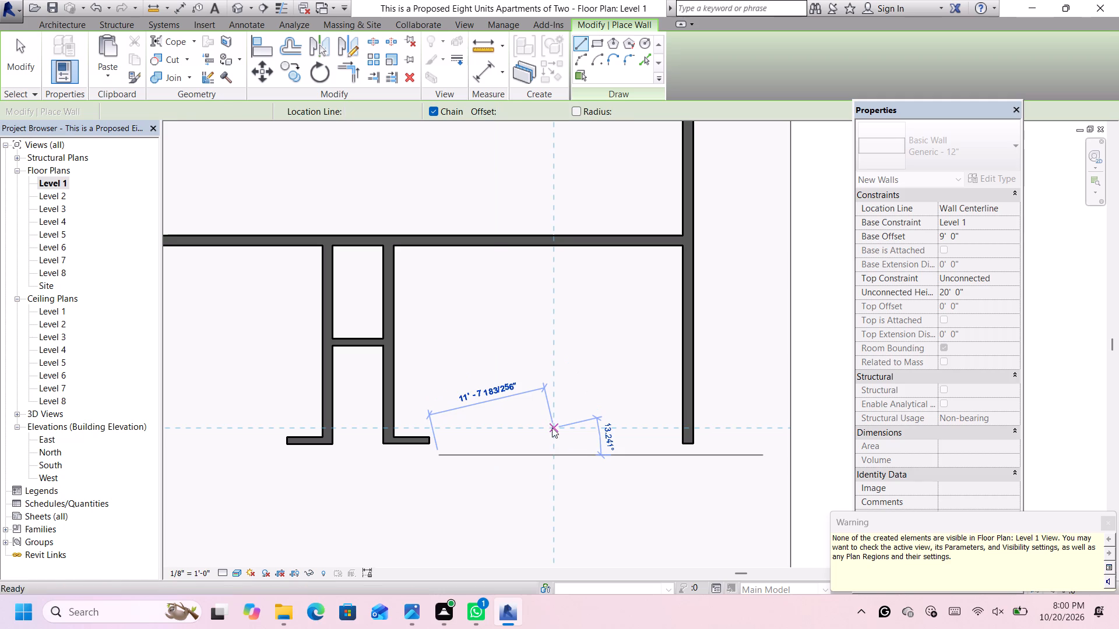
{"action": "left_click", "coordinate": [1111, 526]}
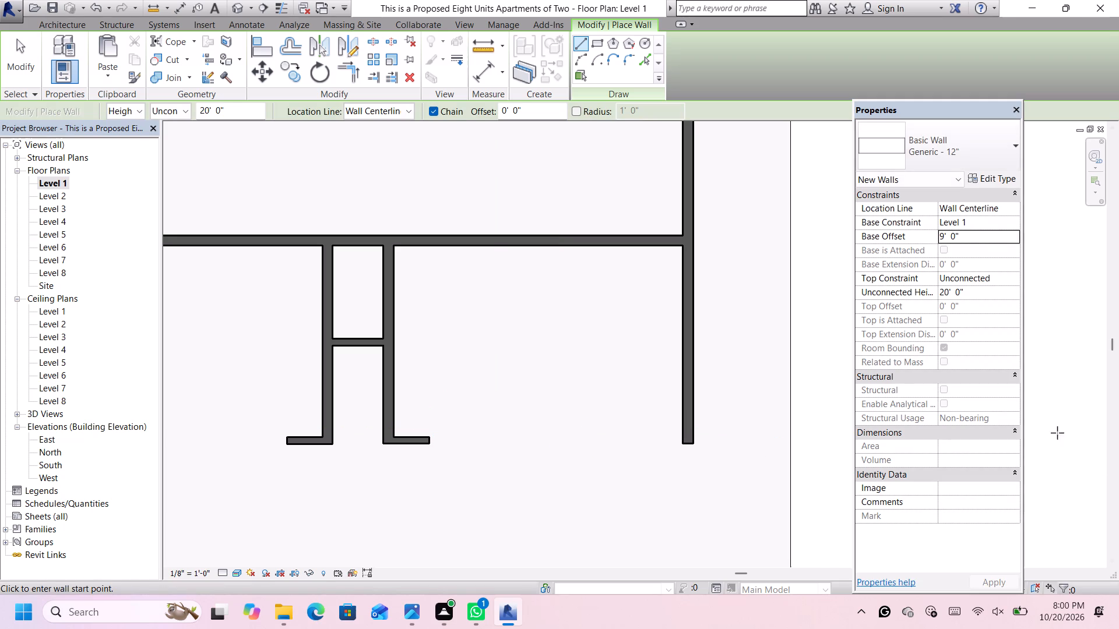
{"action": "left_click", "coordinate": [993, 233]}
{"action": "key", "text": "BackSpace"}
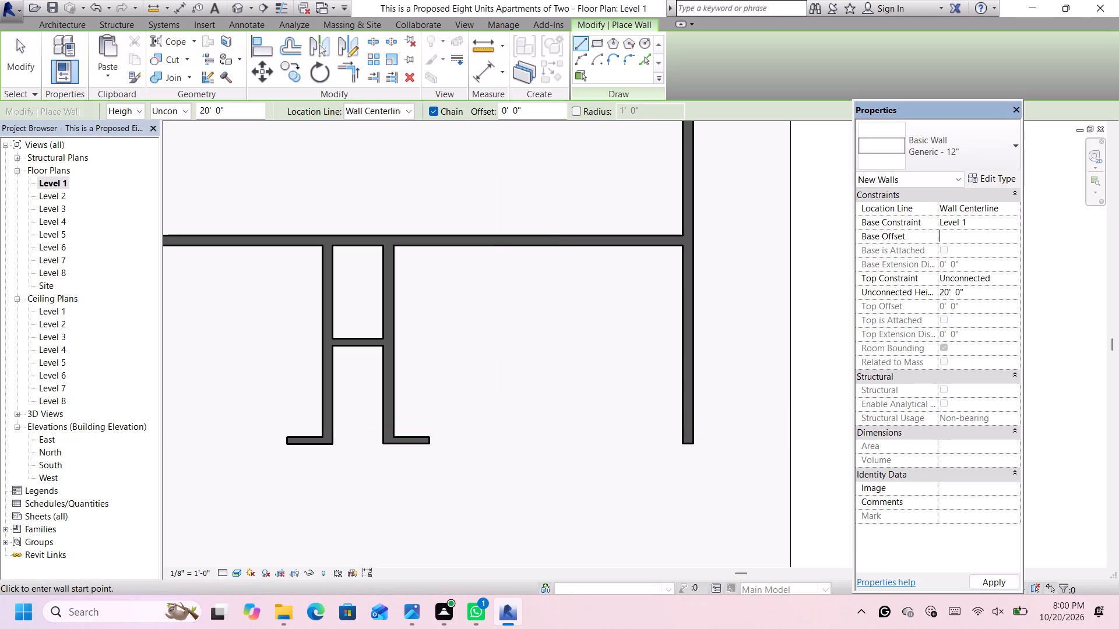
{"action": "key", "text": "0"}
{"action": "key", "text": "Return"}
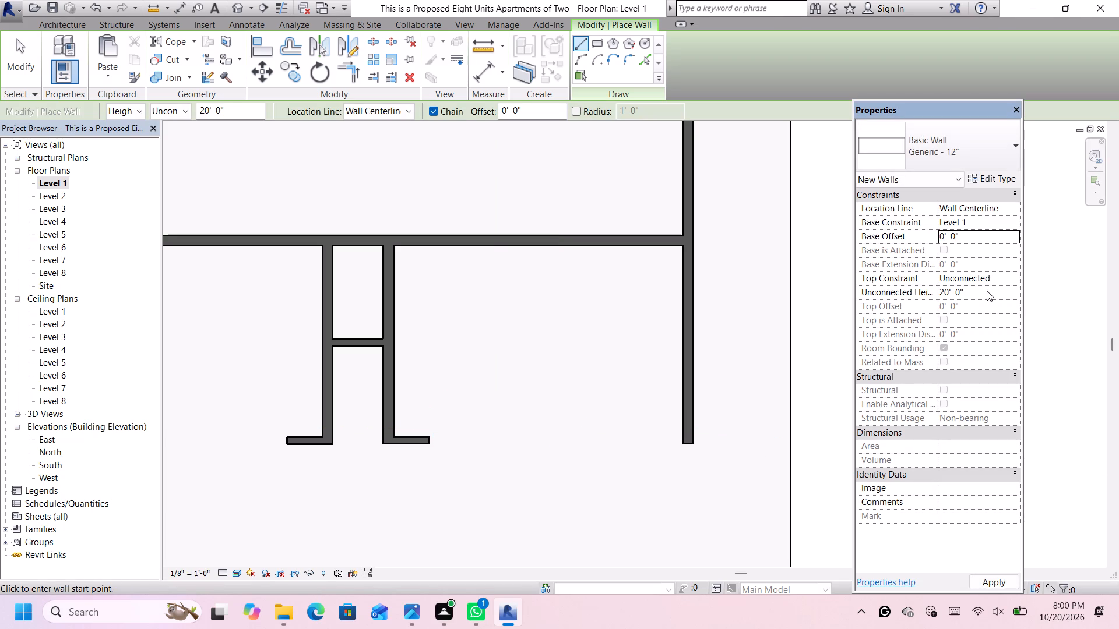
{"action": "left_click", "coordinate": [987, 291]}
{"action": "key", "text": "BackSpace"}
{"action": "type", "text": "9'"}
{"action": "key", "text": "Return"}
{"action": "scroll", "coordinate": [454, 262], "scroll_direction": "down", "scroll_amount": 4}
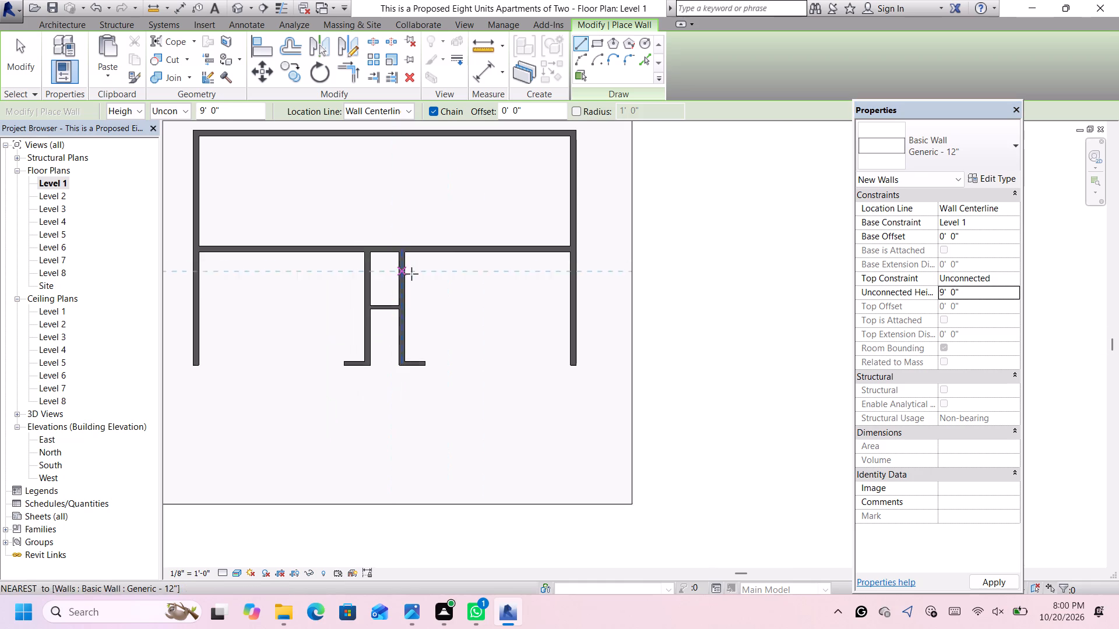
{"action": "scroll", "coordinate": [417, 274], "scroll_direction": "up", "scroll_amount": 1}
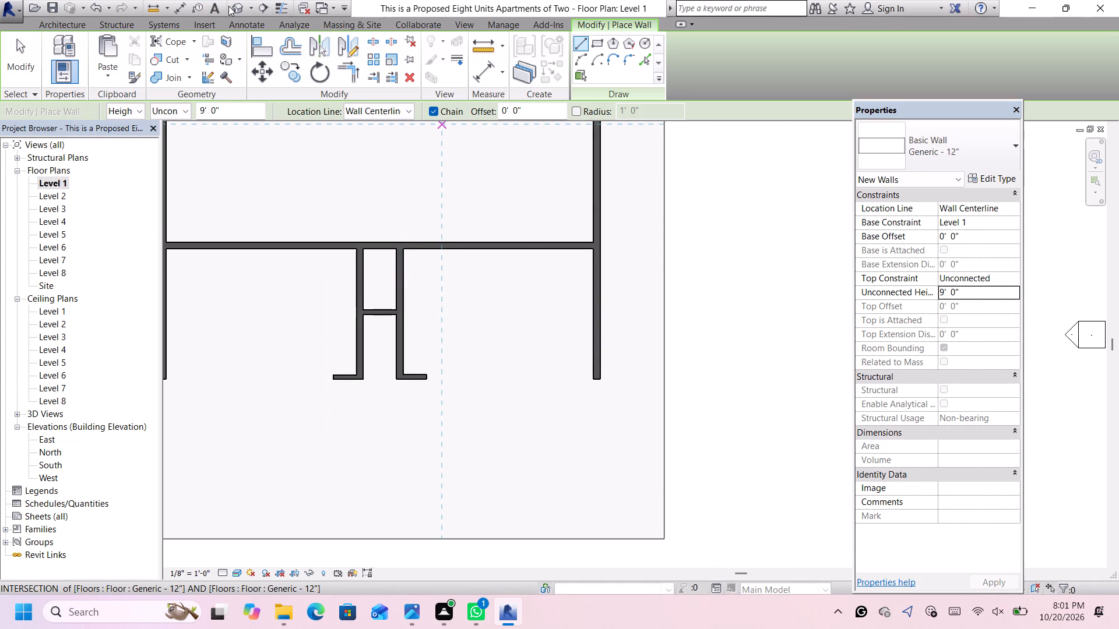
Switch to the default 3D view and leave the Wall command.
{"action": "left_click", "coordinate": [234, 6]}
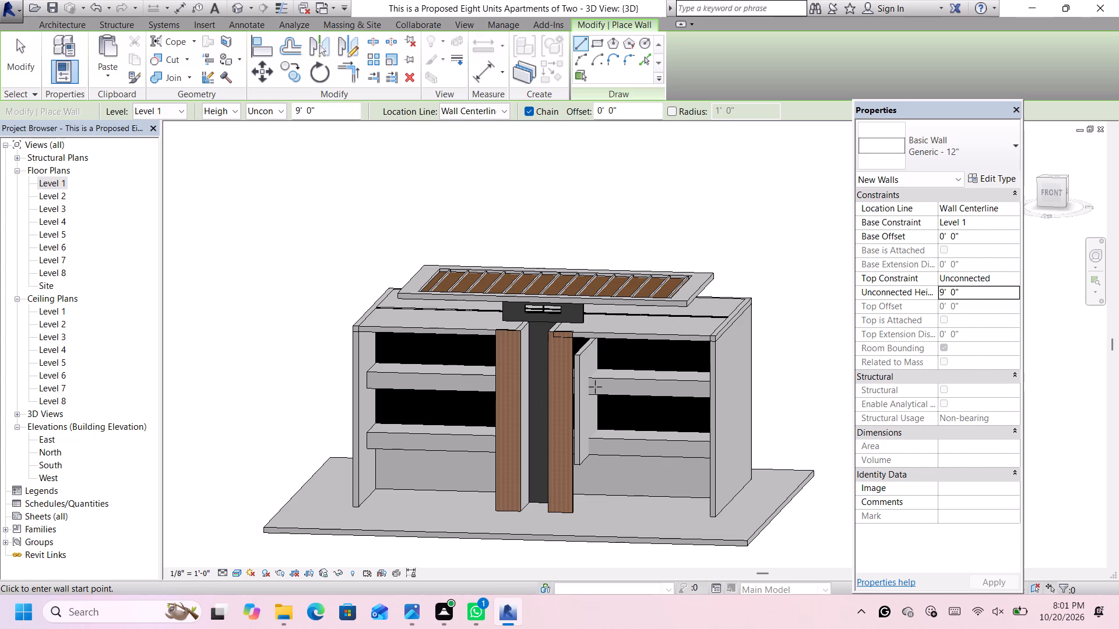
{"action": "key", "text": "space"}
{"action": "key", "text": "Escape"}
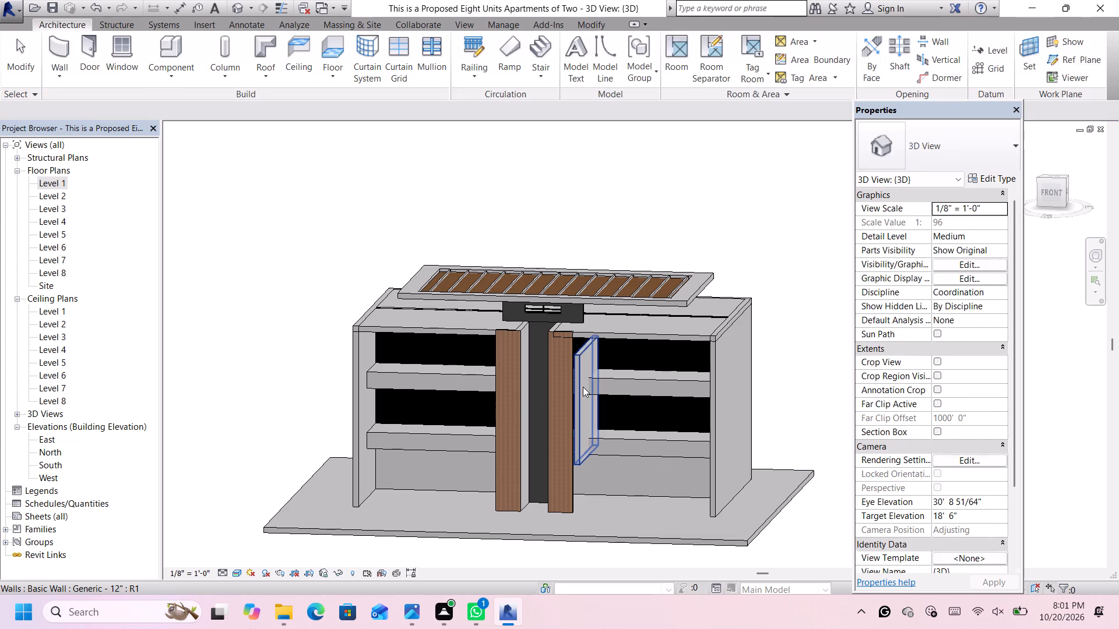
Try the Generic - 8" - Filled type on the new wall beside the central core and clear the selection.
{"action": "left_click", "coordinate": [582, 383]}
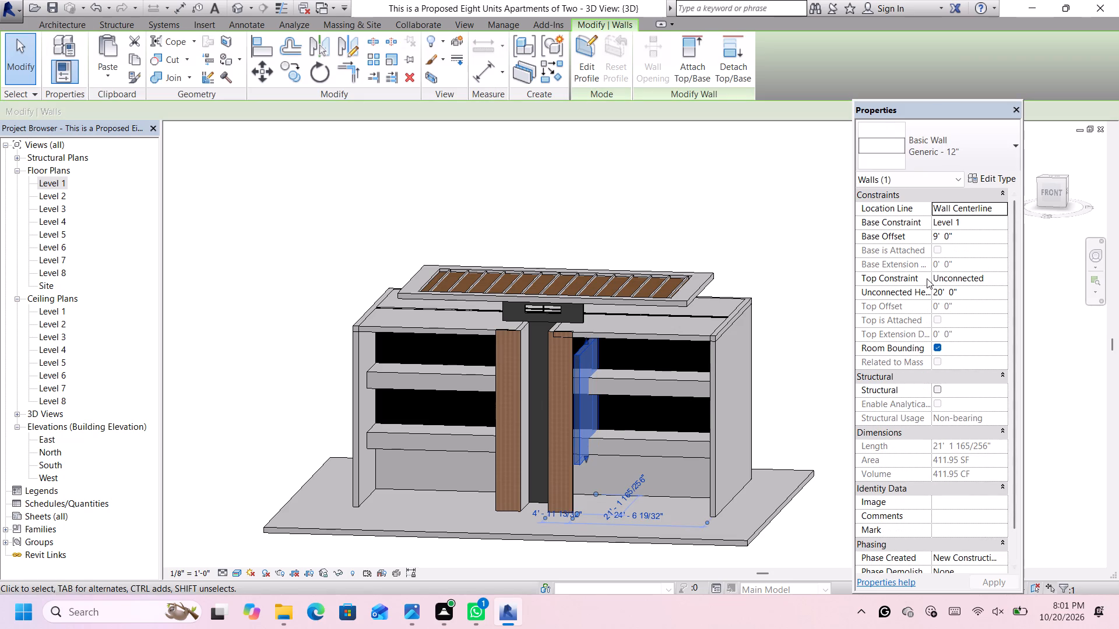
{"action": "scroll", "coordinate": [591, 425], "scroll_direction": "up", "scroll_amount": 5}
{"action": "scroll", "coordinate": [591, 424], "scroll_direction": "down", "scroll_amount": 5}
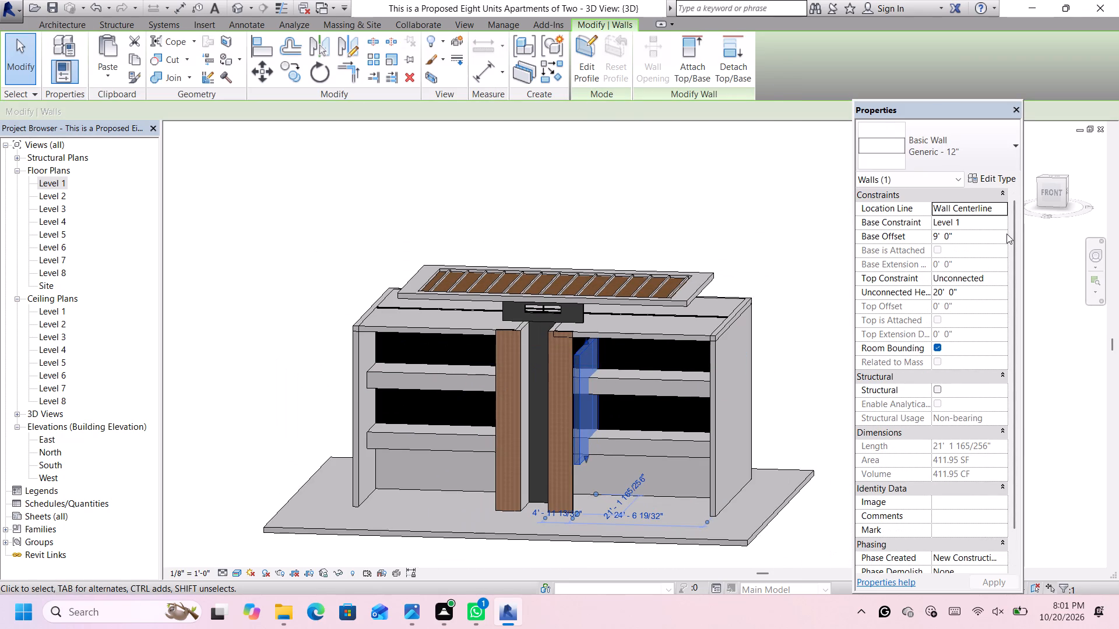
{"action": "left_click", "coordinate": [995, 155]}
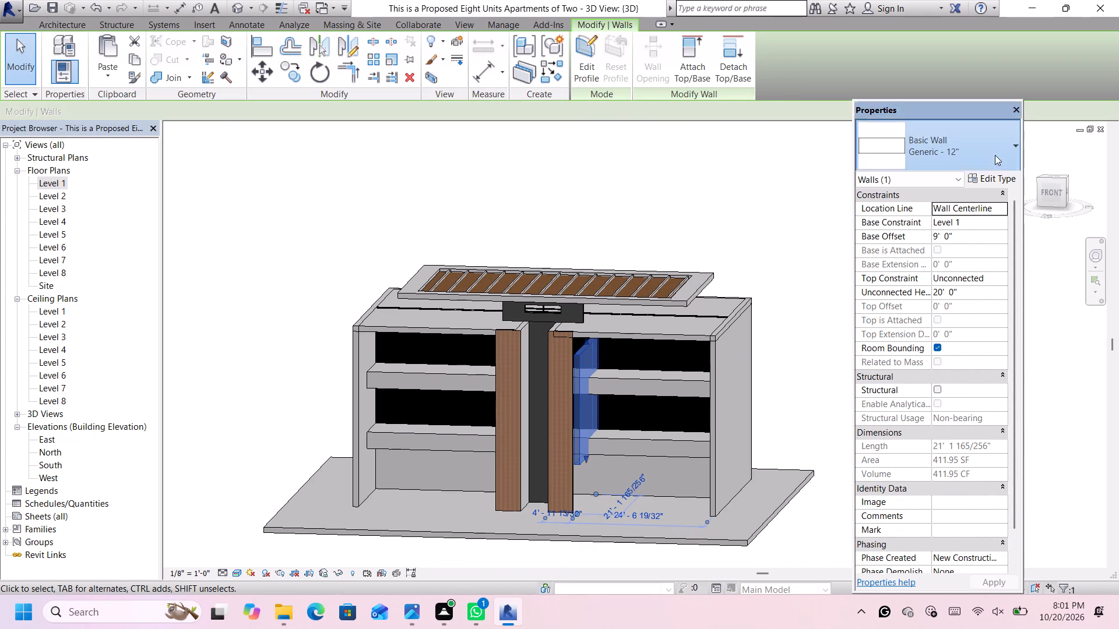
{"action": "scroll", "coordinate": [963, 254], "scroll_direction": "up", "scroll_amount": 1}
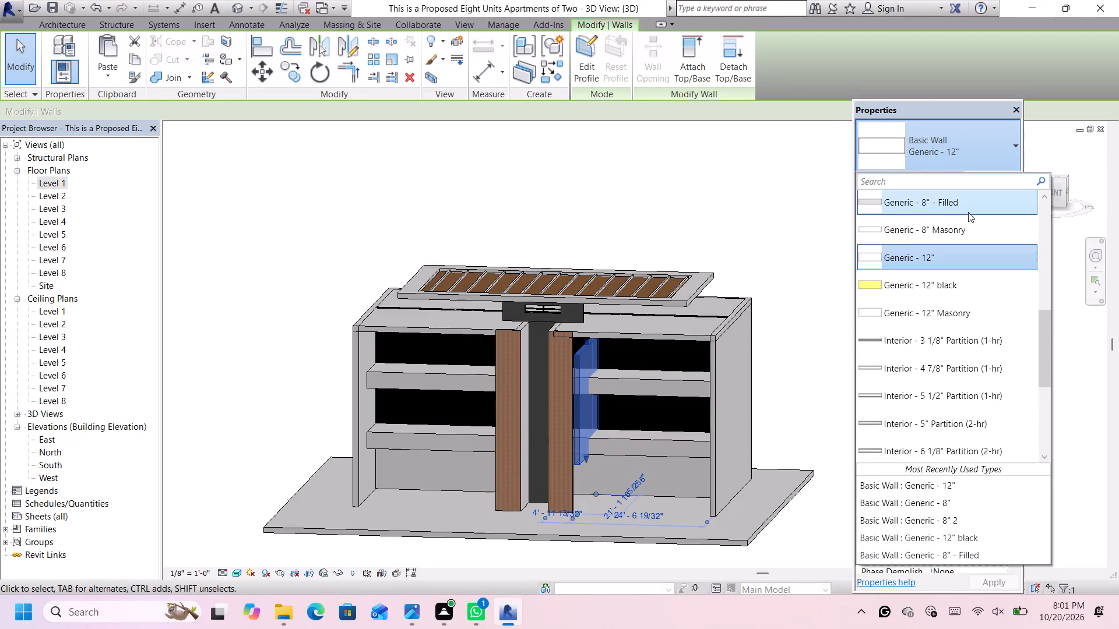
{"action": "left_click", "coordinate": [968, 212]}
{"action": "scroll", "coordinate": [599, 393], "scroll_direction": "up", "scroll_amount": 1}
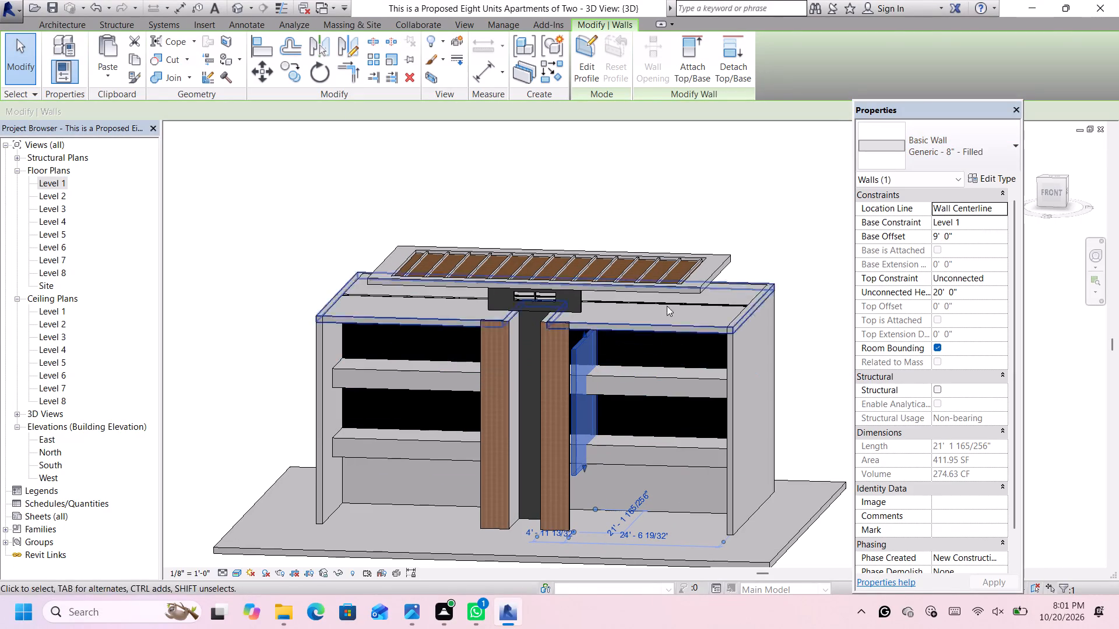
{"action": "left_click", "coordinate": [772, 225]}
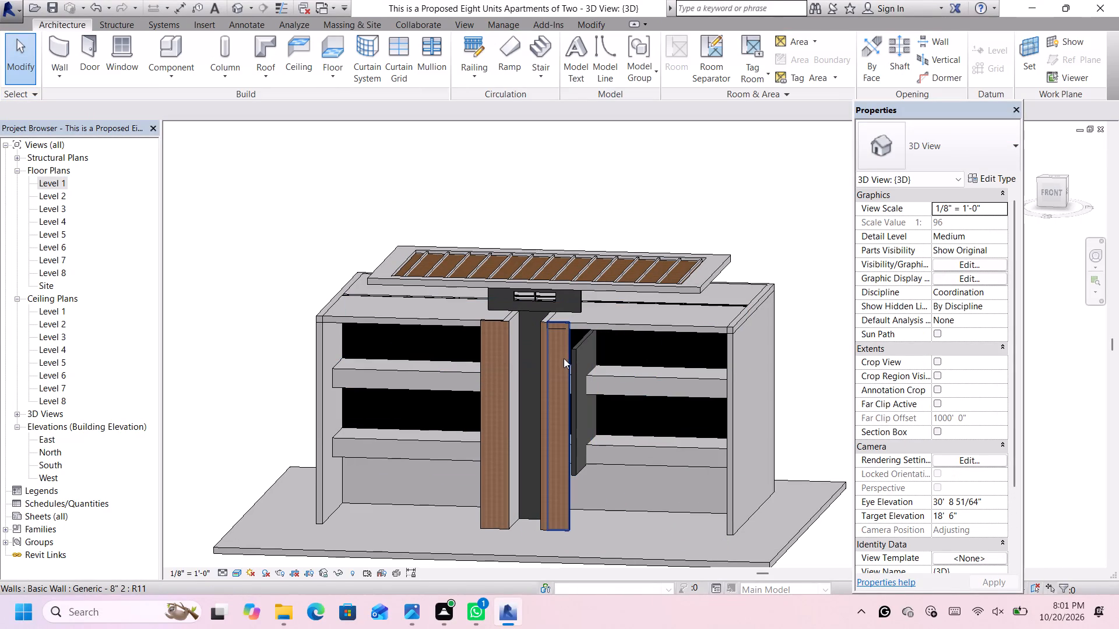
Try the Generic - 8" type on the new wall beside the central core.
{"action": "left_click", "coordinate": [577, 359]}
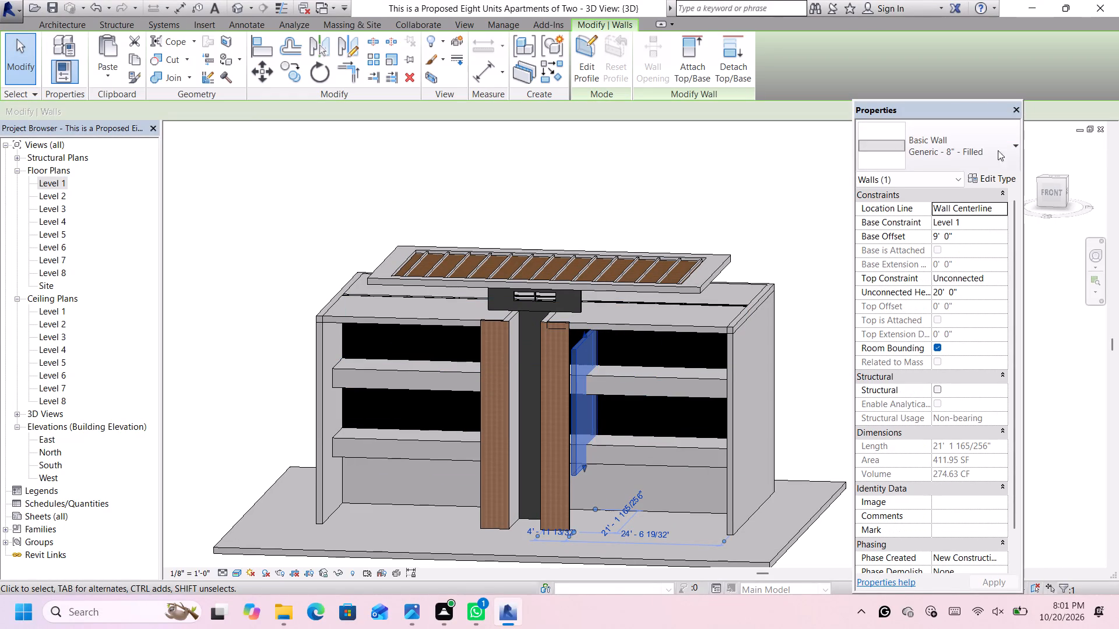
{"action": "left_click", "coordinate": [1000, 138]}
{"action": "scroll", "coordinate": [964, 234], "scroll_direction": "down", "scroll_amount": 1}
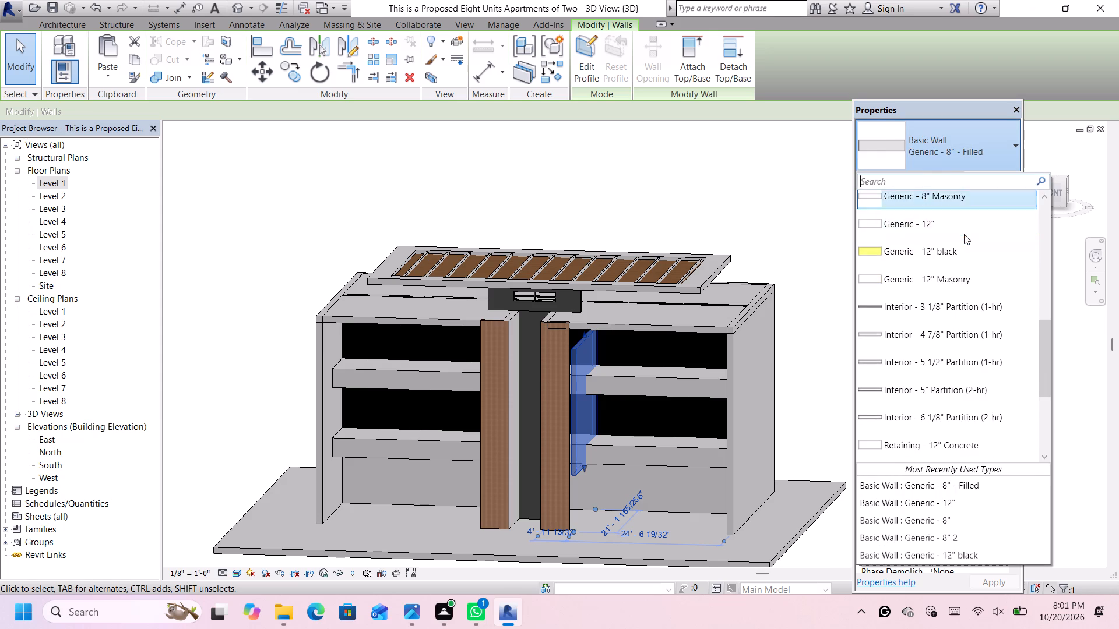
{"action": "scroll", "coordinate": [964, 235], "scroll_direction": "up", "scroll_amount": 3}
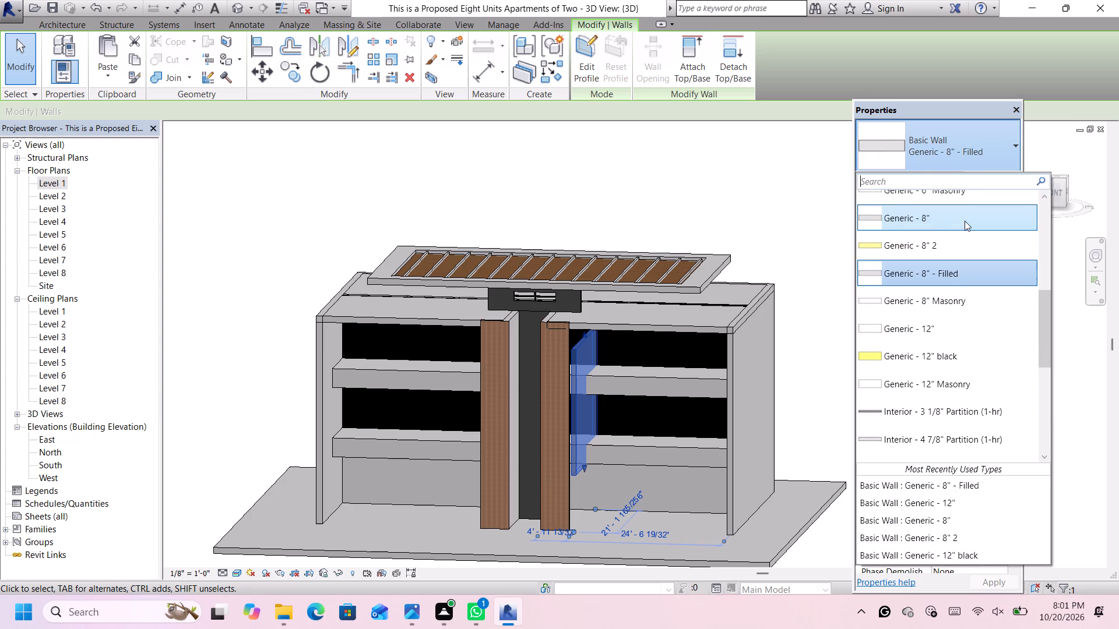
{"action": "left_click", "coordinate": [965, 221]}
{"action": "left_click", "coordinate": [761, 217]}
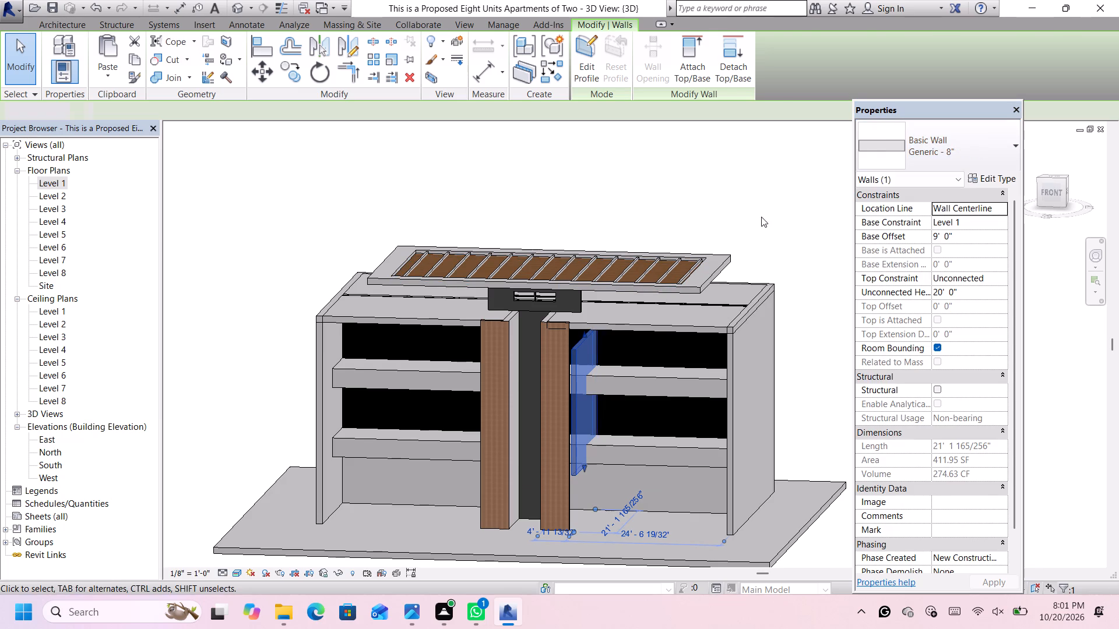
Change the new wall beside the central core to type Generic - 8" 2 and clear the selection.
{"action": "left_click", "coordinate": [578, 358]}
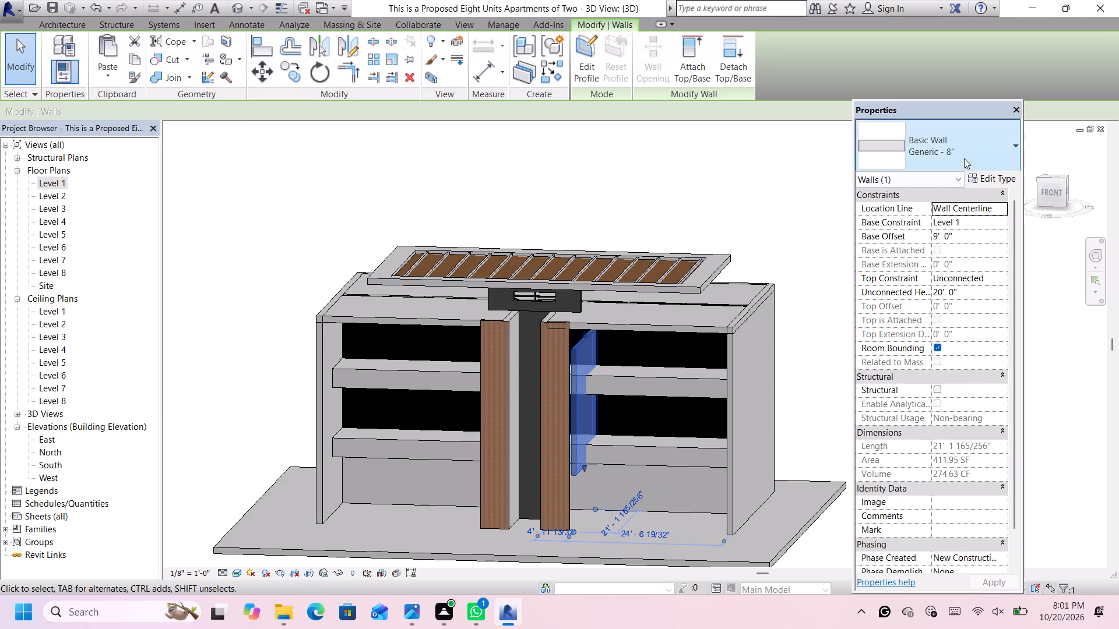
{"action": "left_click", "coordinate": [969, 150]}
{"action": "left_click", "coordinate": [951, 237]}
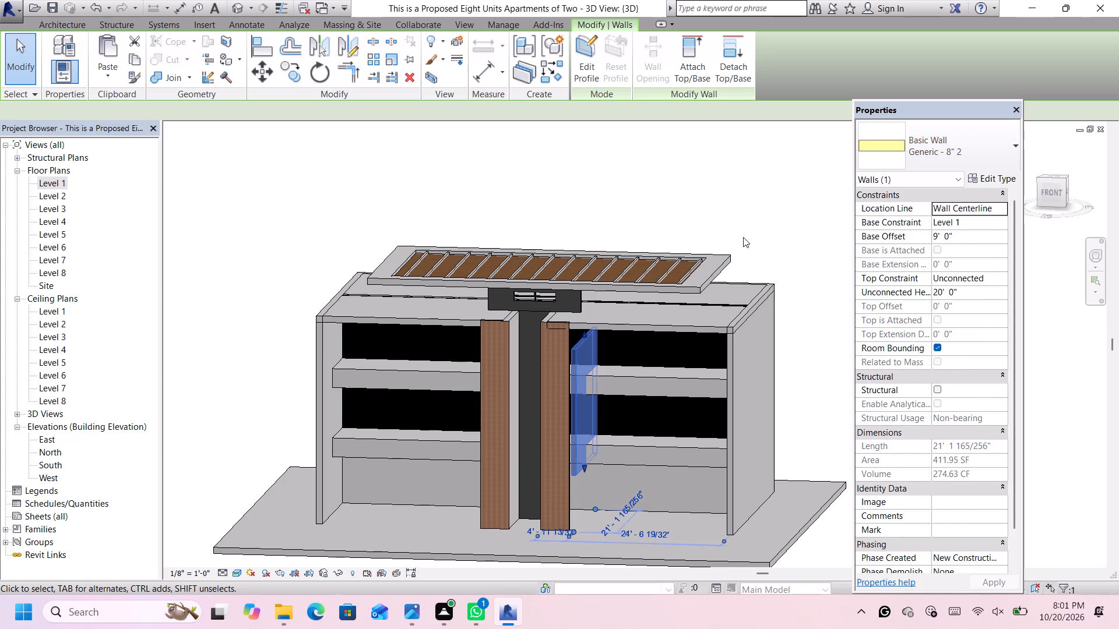
{"action": "left_click", "coordinate": [737, 214]}
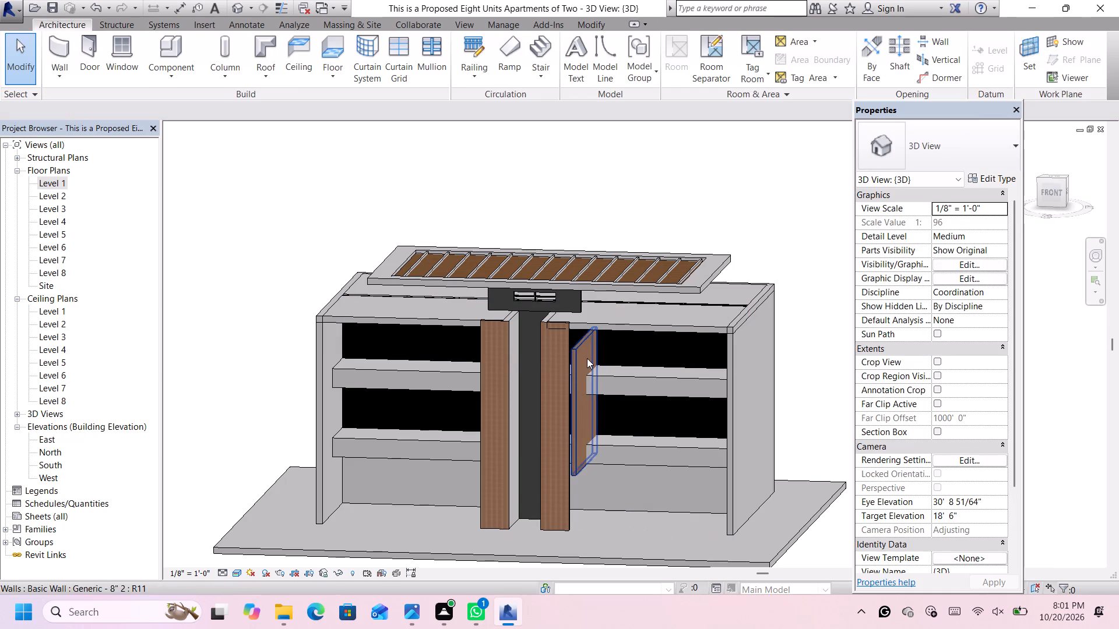
Change the new wall beside the central core to type Generic - 12".
{"action": "left_click", "coordinate": [580, 356]}
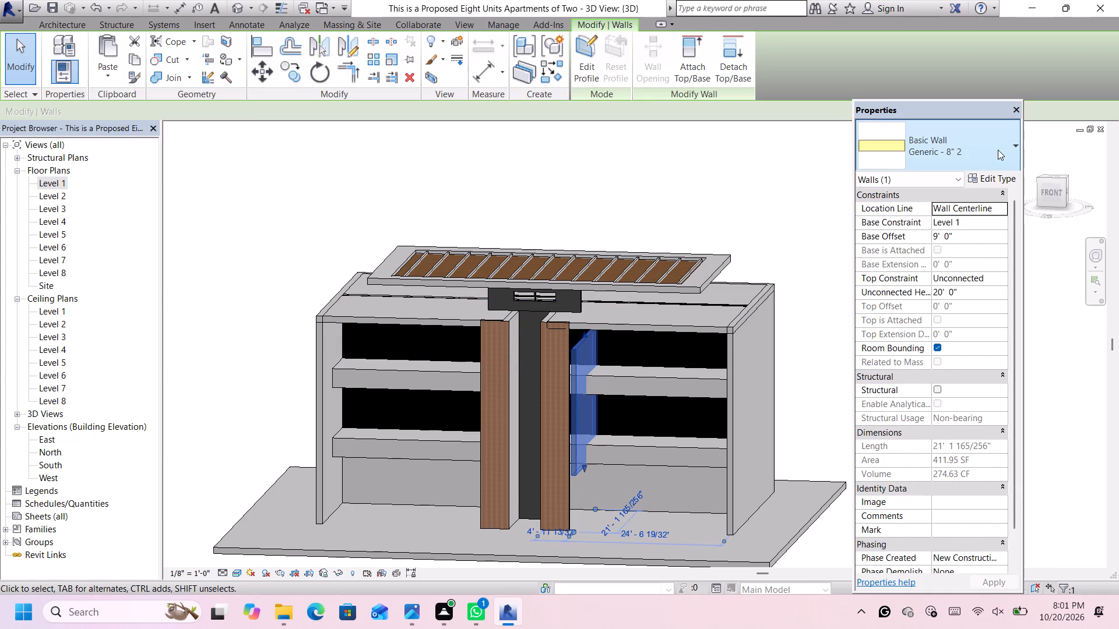
{"action": "left_click", "coordinate": [998, 150]}
{"action": "scroll", "coordinate": [982, 238], "scroll_direction": "up", "scroll_amount": 1}
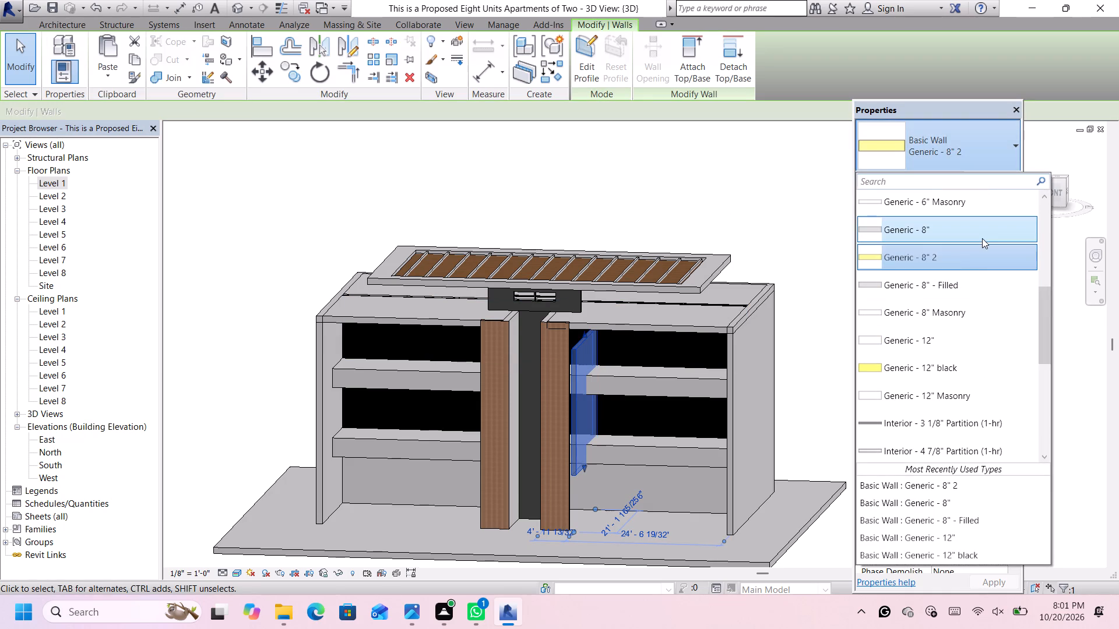
{"action": "left_click", "coordinate": [932, 337]}
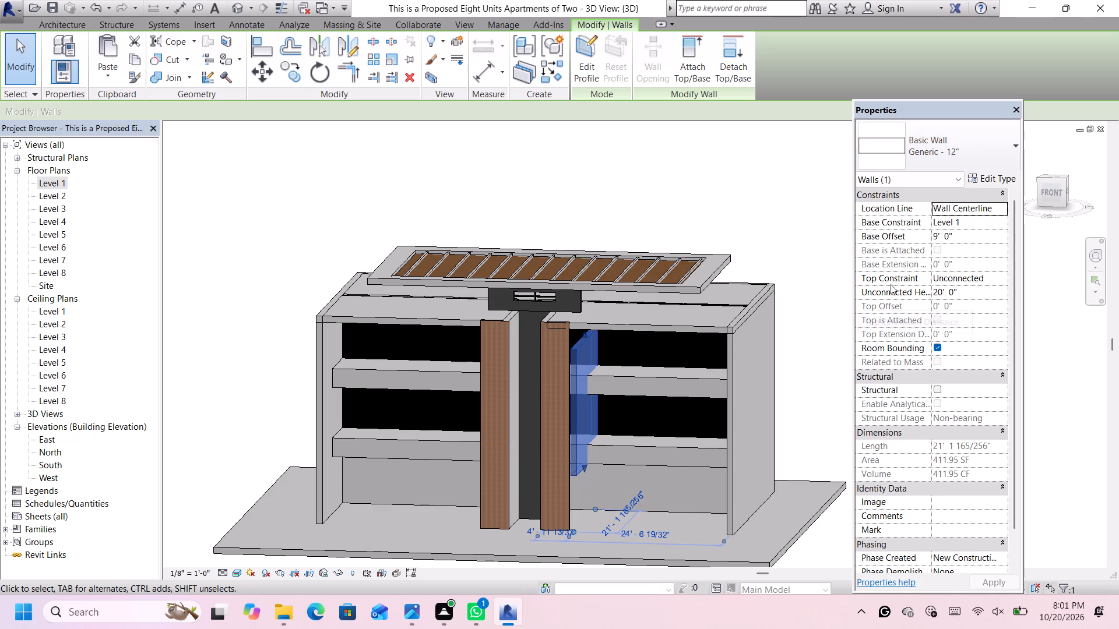
Set the new wall's base offset to 0 and its unconnected height to 9', and clear the selection.
{"action": "left_click", "coordinate": [961, 231]}
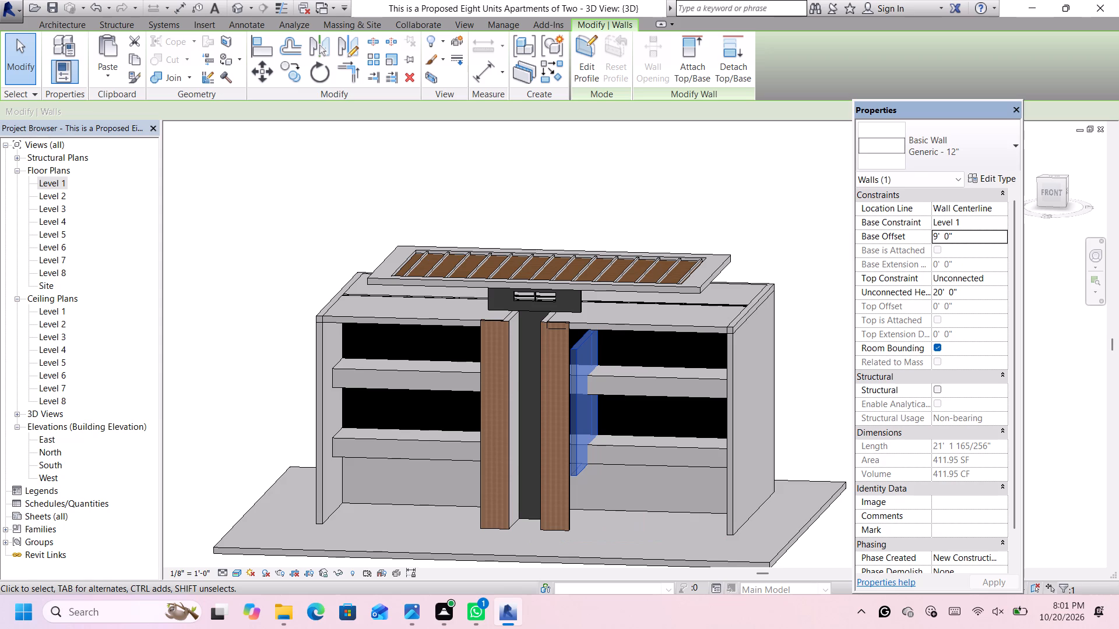
{"action": "key", "text": "BackSpace"}
{"action": "key", "text": "0"}
{"action": "key", "text": "Return"}
{"action": "left_click", "coordinate": [962, 288]}
{"action": "key", "text": "BackSpace"}
{"action": "key", "text": "BackSpace"}
{"action": "key", "text": "BackSpace"}
{"action": "key", "text": "BackSpace"}
{"action": "key", "text": "BackSpace"}
{"action": "key", "text": "BackSpace"}
{"action": "key", "text": "BackSpace"}
{"action": "key", "text": "BackSpace"}
{"action": "key", "text": "BackSpace"}
{"action": "key", "text": "BackSpace"}
{"action": "key", "text": "BackSpace"}
{"action": "key", "text": "BackSpace"}
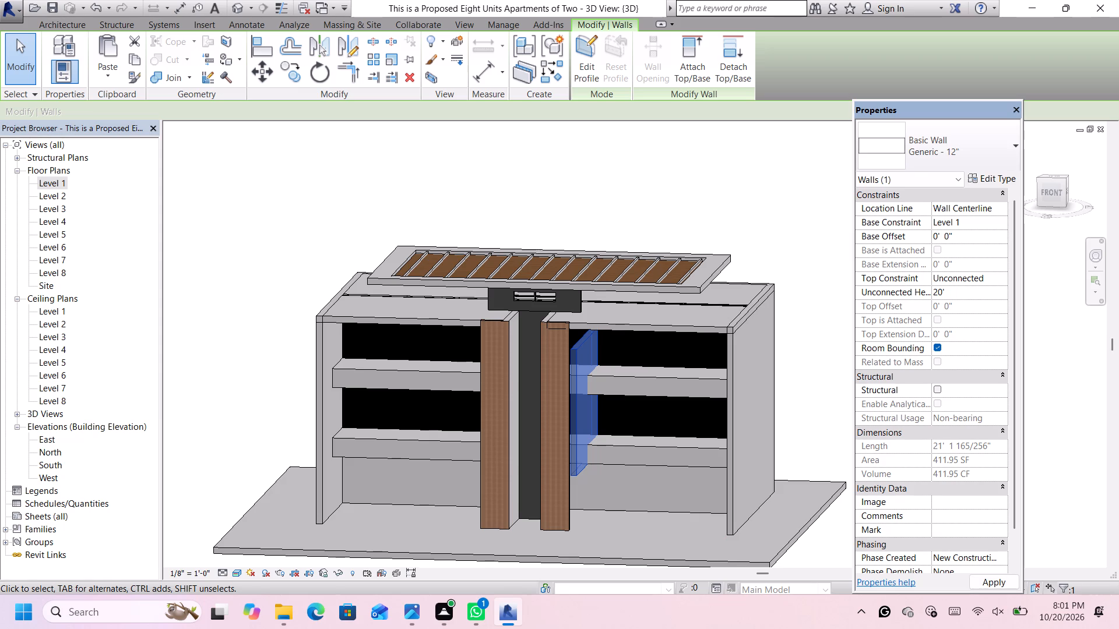
{"action": "type", "text": "9'"}
{"action": "key", "text": "Return"}
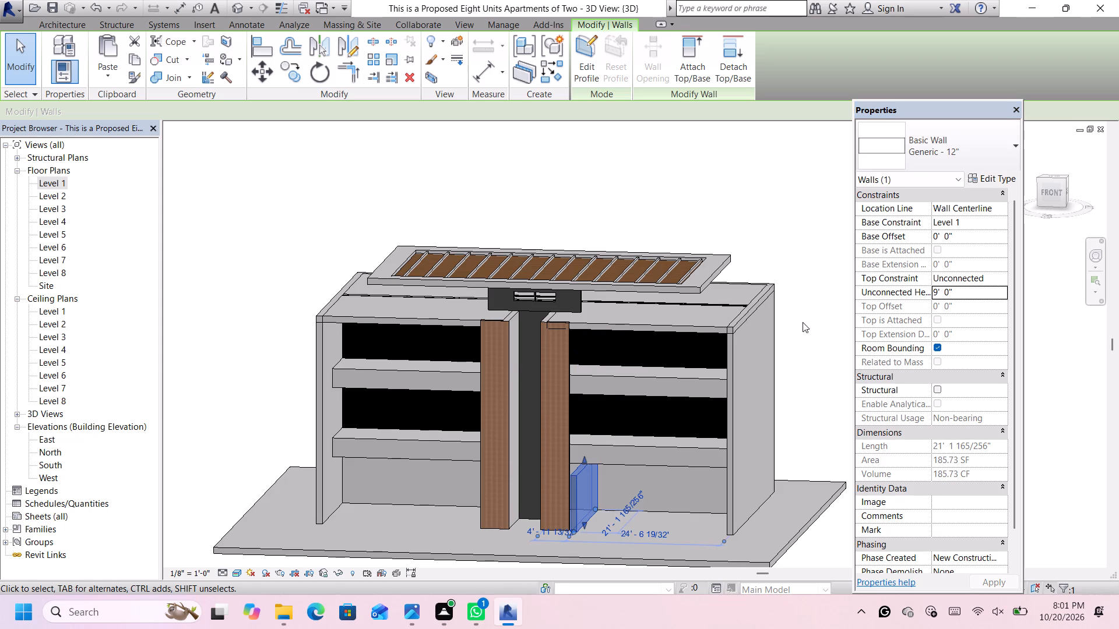
{"action": "scroll", "coordinate": [600, 405], "scroll_direction": "down", "scroll_amount": 4}
{"action": "scroll", "coordinate": [653, 387], "scroll_direction": "up", "scroll_amount": 4}
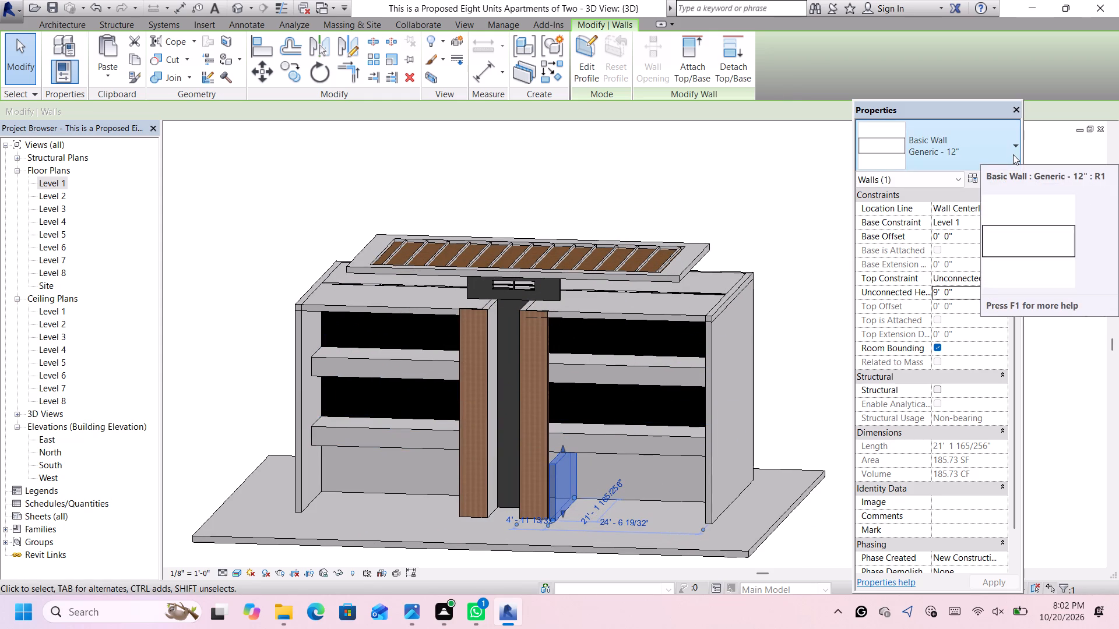
{"action": "left_click", "coordinate": [807, 375]}
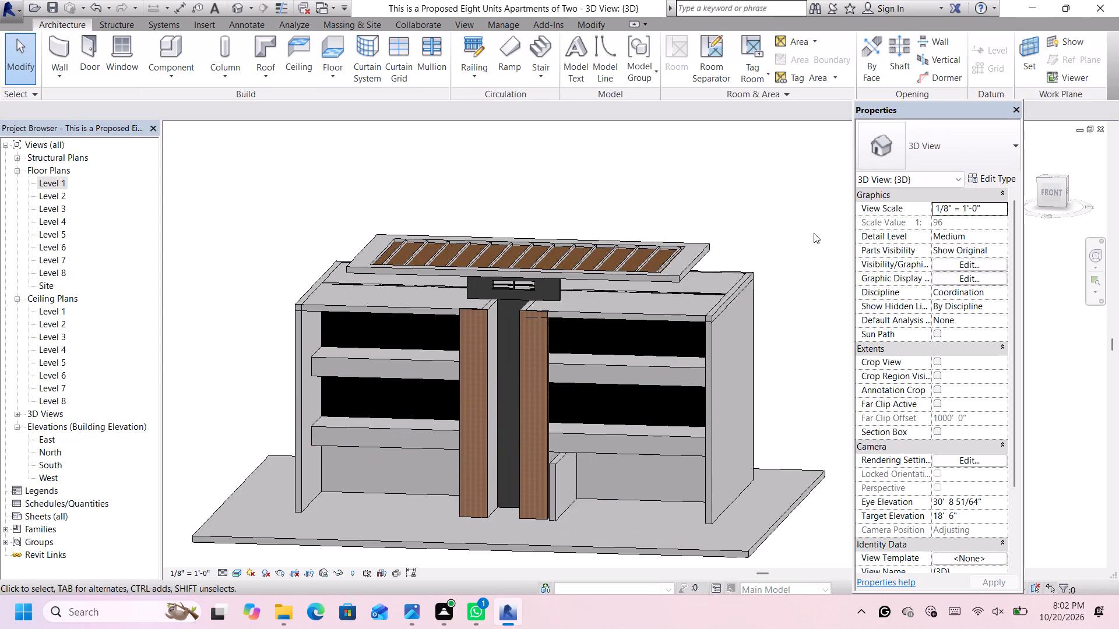
In the Level 1 floor plan, extend the wall beside the central core toward the front and set its length to 30'.
{"action": "scroll", "coordinate": [736, 315], "scroll_direction": "down", "scroll_amount": 2}
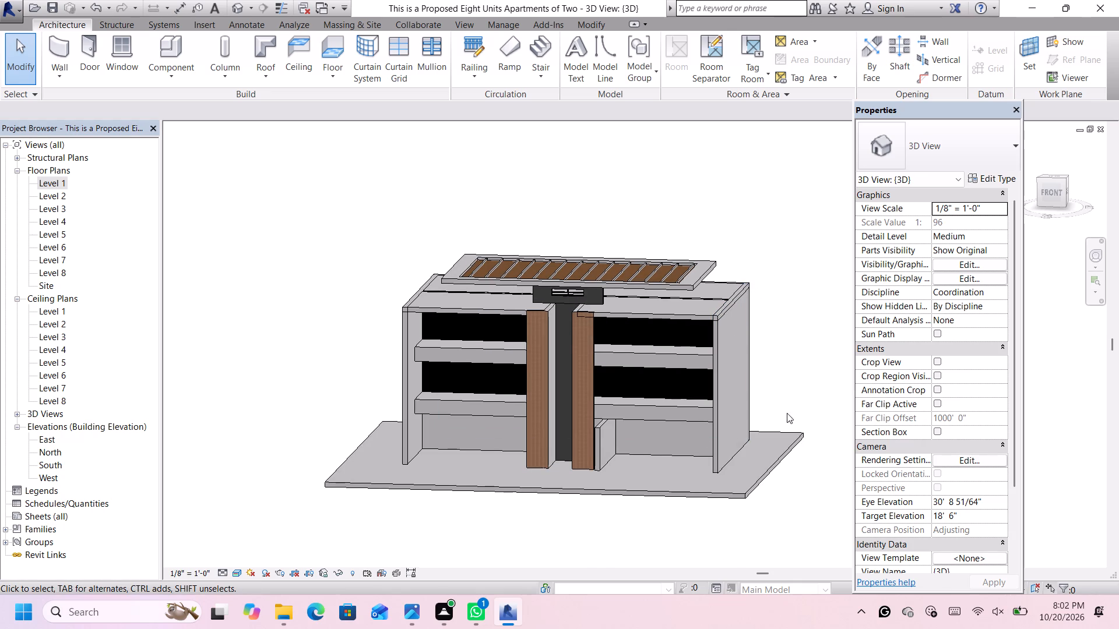
{"action": "scroll", "coordinate": [775, 390], "scroll_direction": "down", "scroll_amount": 3}
{"action": "scroll", "coordinate": [775, 390], "scroll_direction": "up", "scroll_amount": 1}
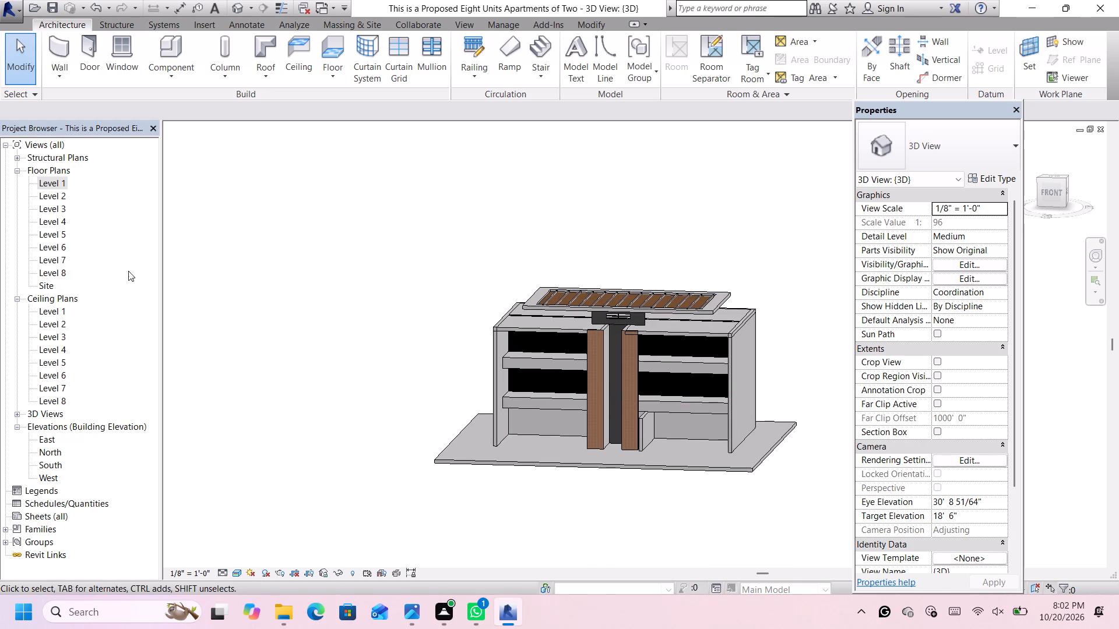
{"action": "double_click", "coordinate": [56, 181]}
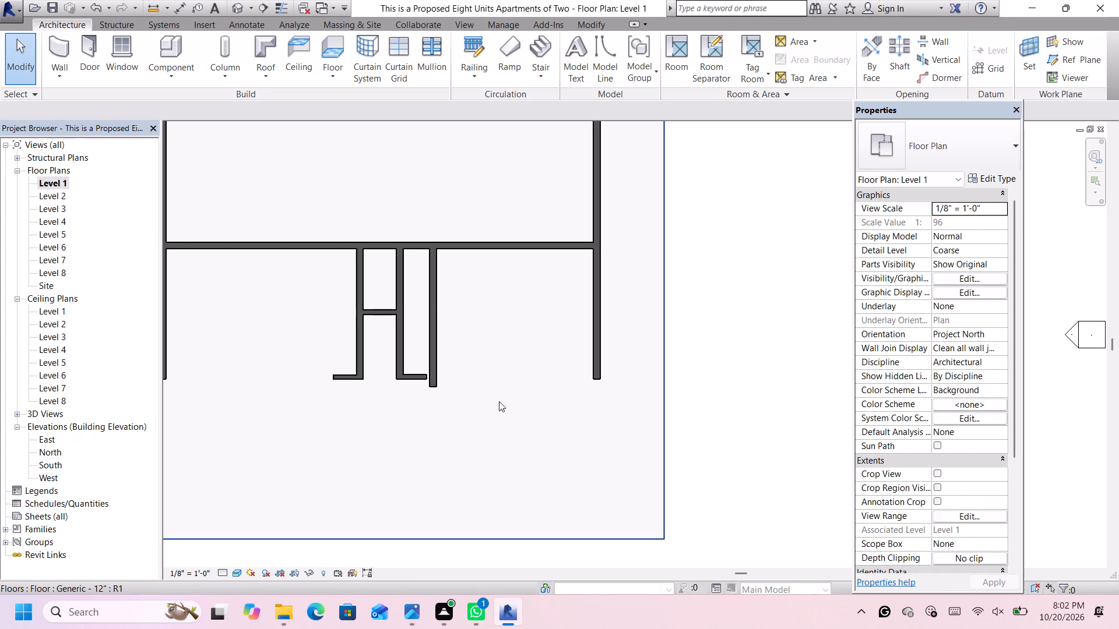
{"action": "left_click", "coordinate": [437, 373]}
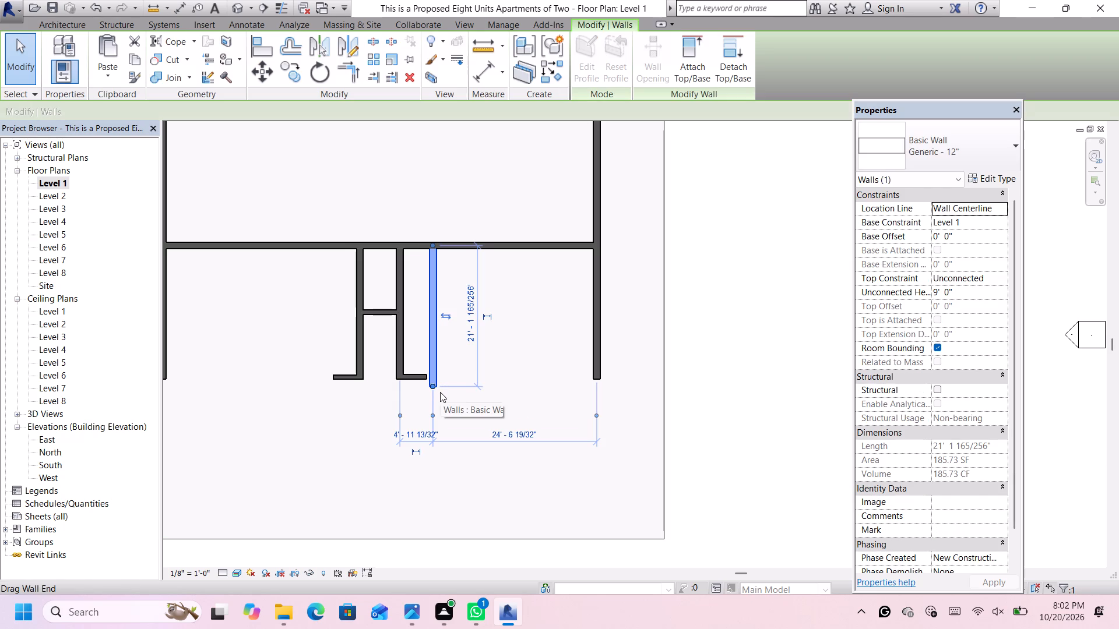
{"action": "left_click_drag", "start_coordinate": [433, 386], "coordinate": [435, 433]}
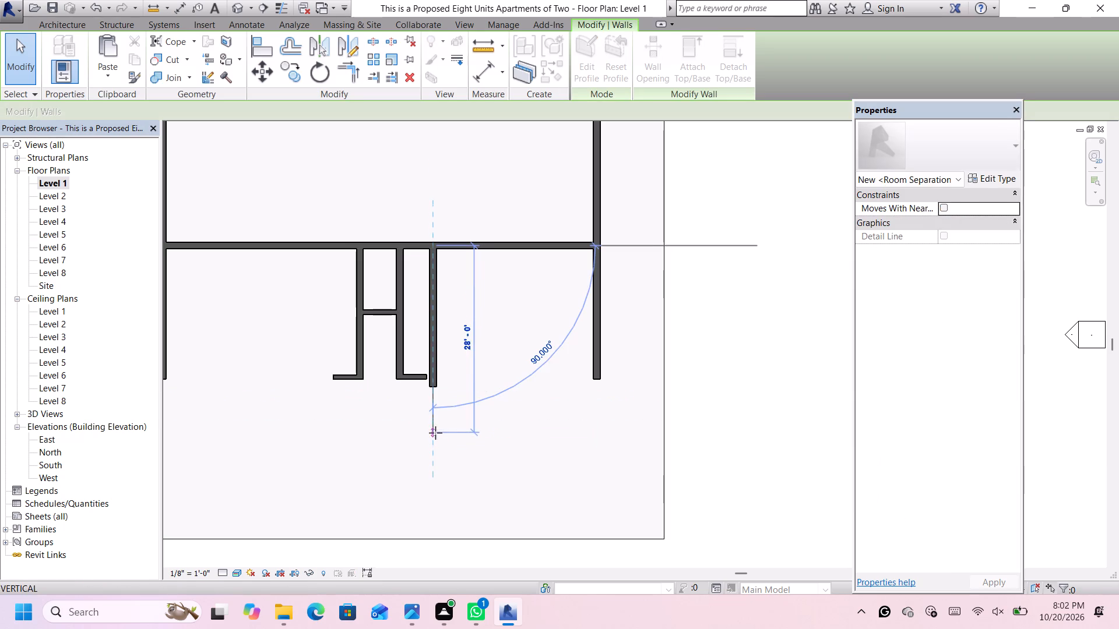
{"action": "left_click_drag", "start_coordinate": [435, 433], "coordinate": [433, 444]}
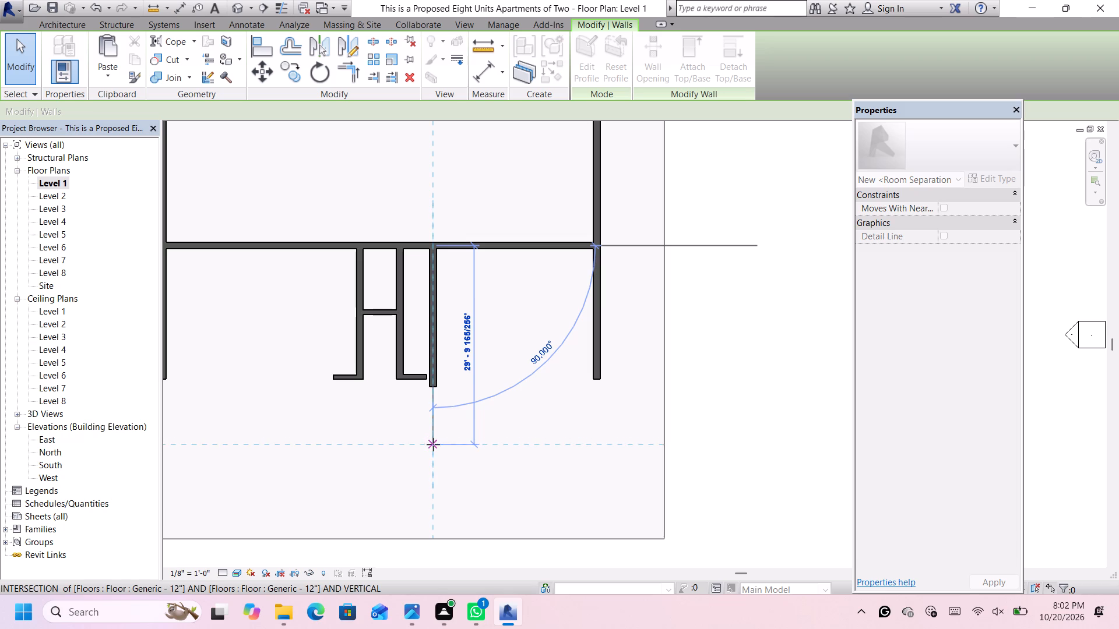
{"action": "left_click_drag", "start_coordinate": [433, 444], "coordinate": [433, 450]}
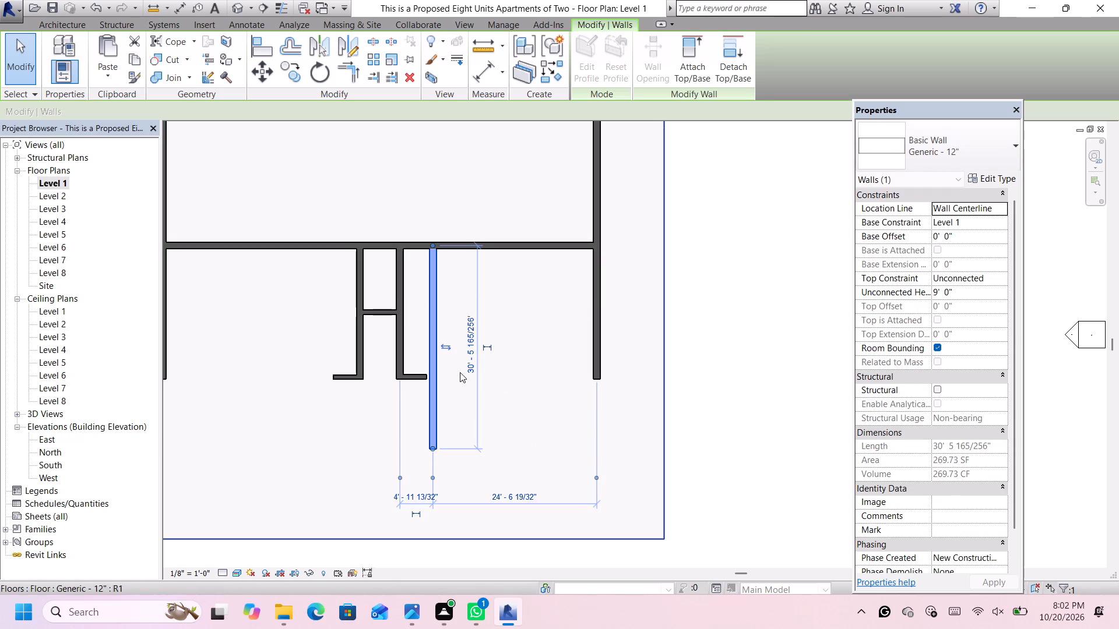
{"action": "left_click", "coordinate": [469, 356]}
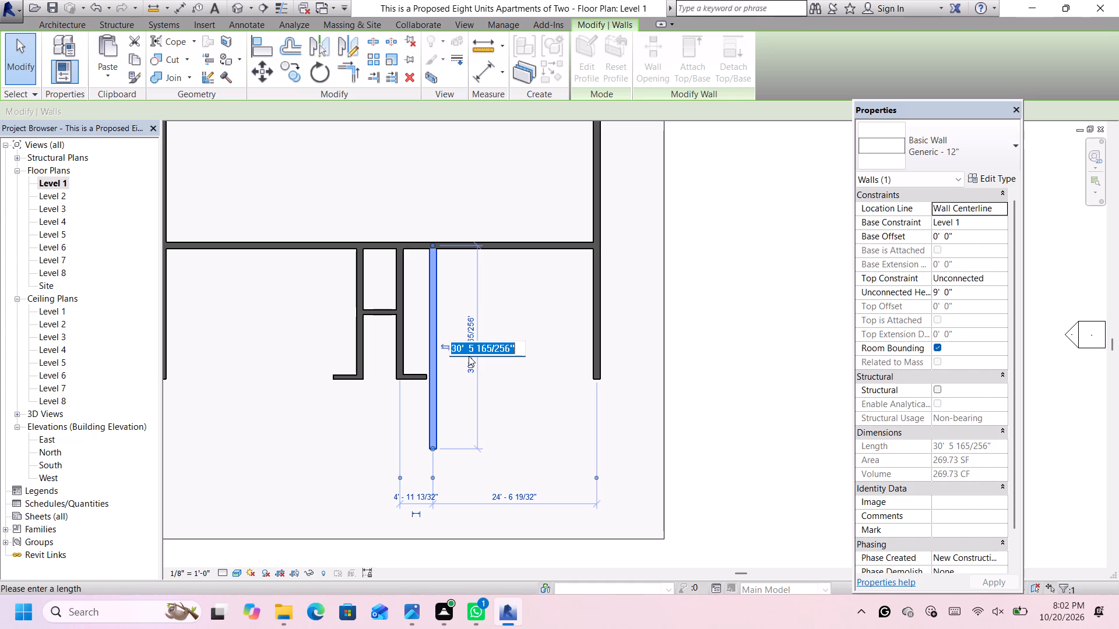
{"action": "type", "text": "30'"}
{"action": "key", "text": "Return"}
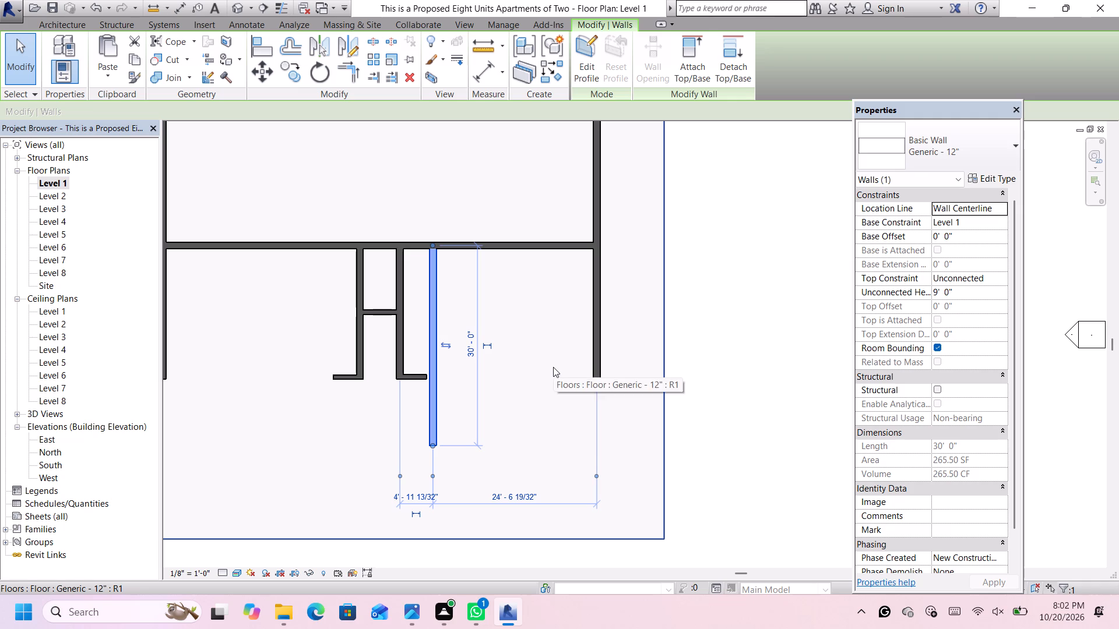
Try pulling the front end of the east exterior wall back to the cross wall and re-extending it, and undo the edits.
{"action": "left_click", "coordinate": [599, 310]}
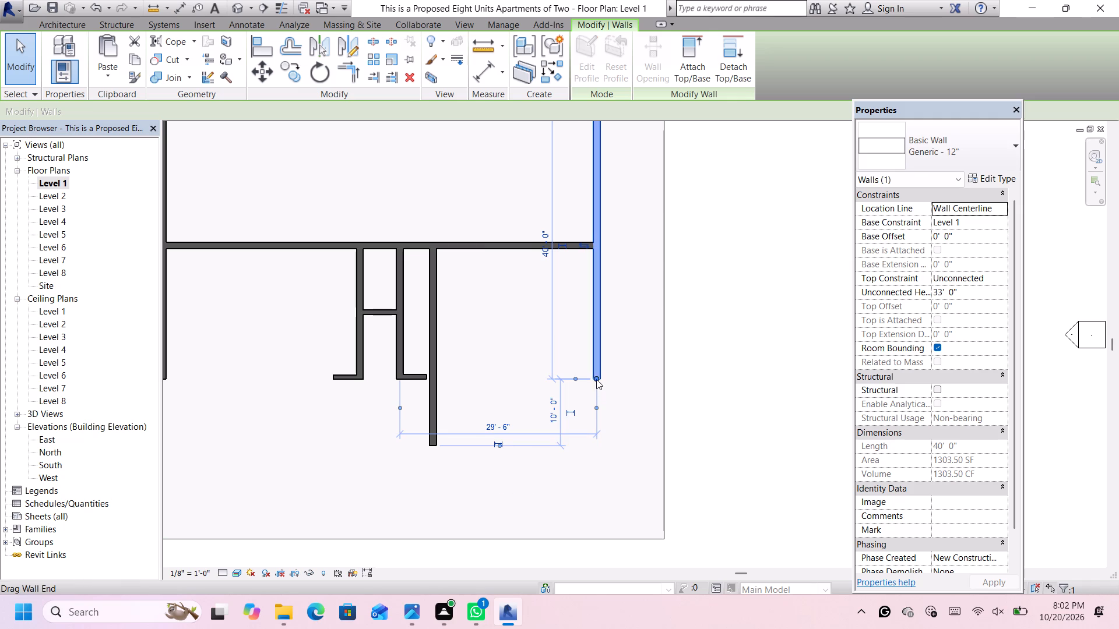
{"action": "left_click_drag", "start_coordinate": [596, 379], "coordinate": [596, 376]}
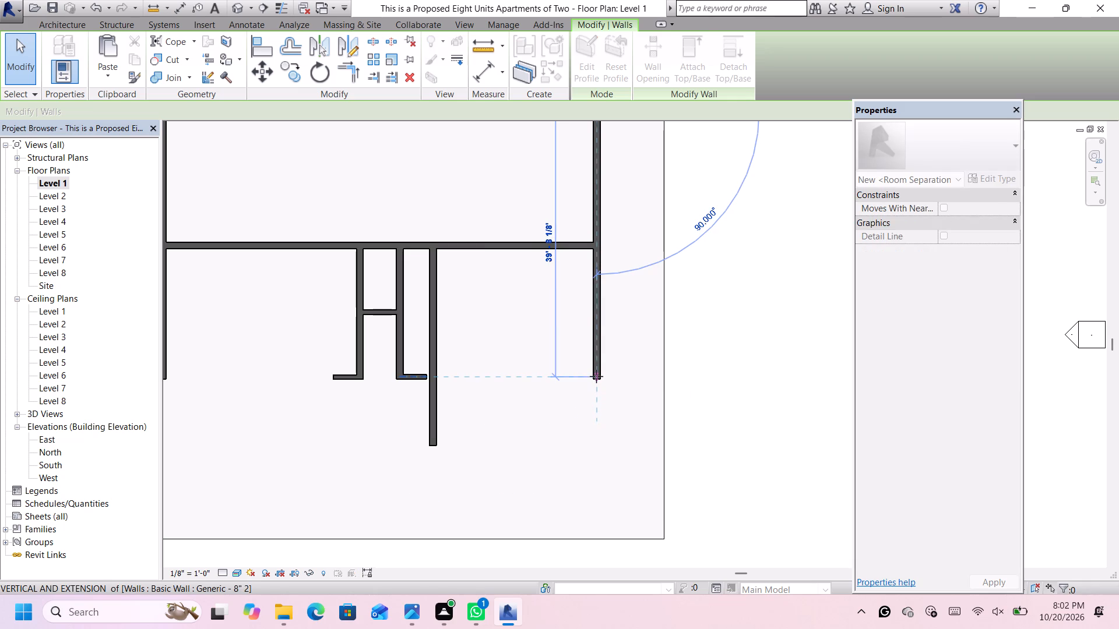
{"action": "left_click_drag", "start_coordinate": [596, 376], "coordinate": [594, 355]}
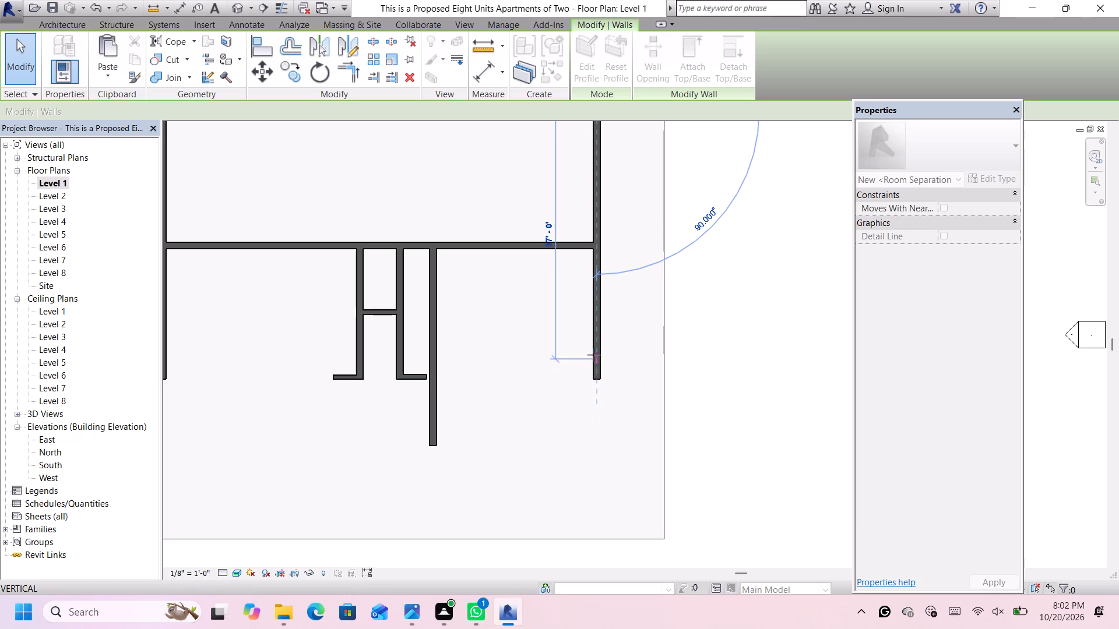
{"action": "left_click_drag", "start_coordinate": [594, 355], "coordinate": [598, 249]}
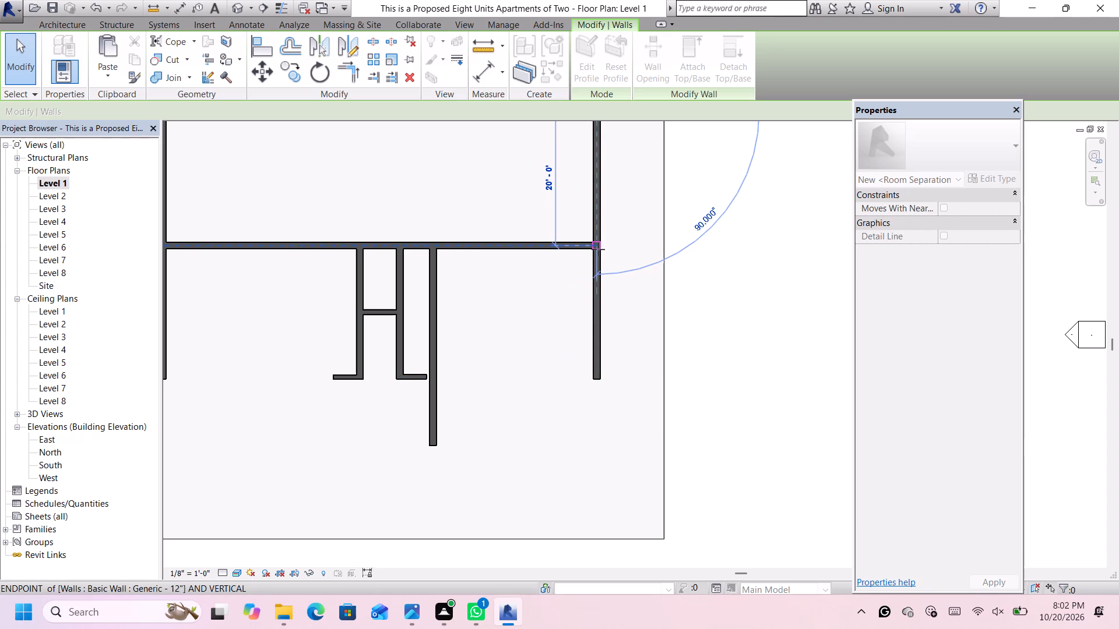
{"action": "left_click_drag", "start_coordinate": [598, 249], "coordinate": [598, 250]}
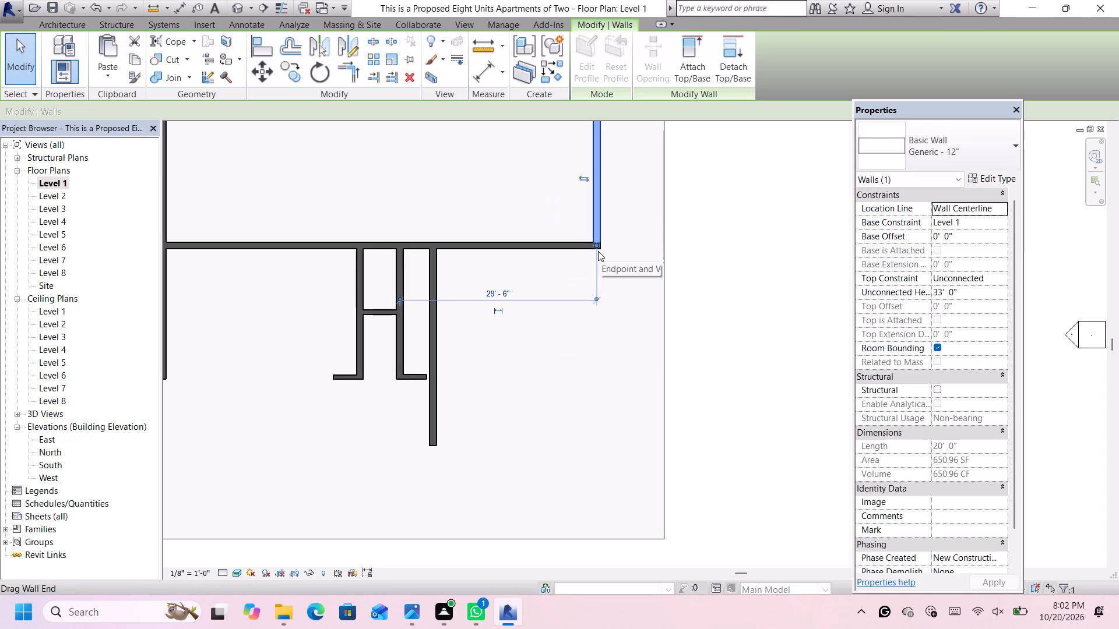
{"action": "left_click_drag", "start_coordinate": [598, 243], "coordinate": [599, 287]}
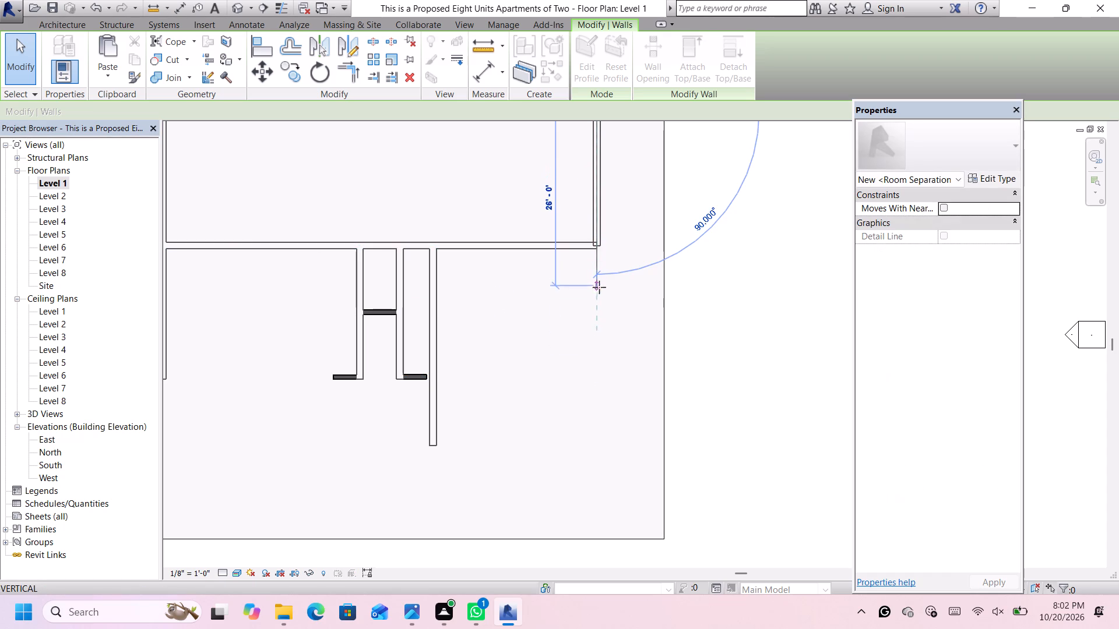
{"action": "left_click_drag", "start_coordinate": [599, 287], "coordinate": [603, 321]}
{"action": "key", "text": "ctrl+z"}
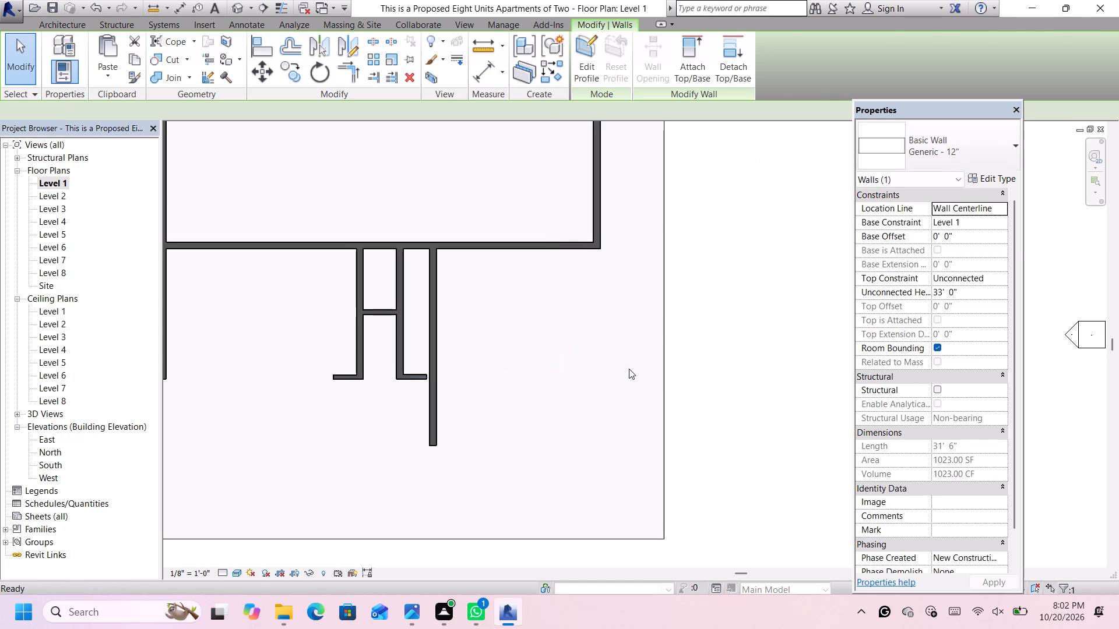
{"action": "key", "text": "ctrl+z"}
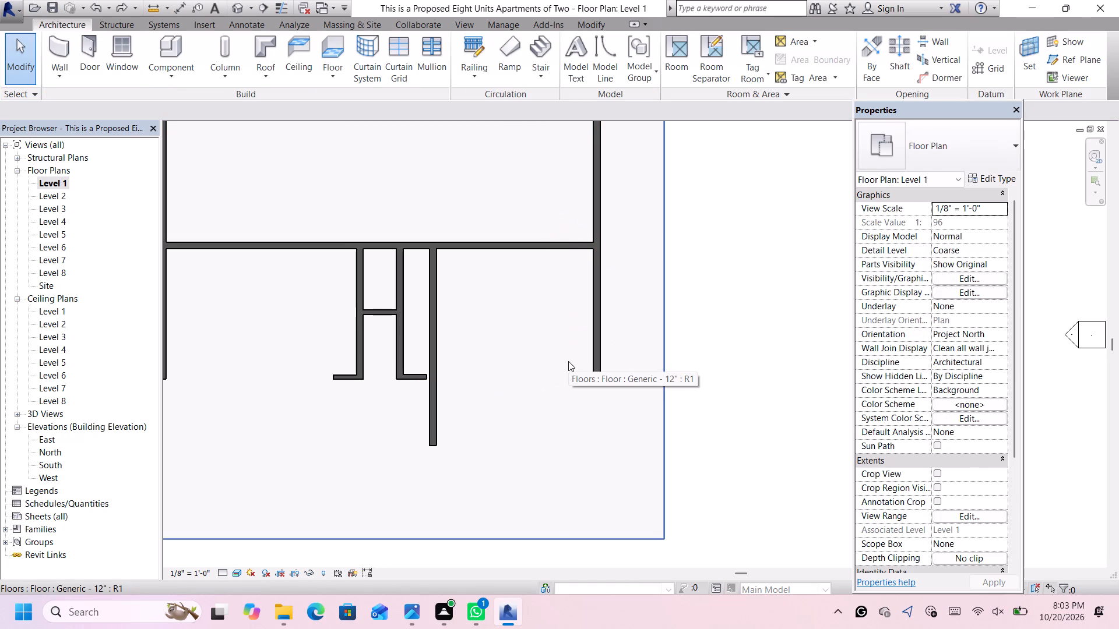
Draw a 9' high Generic - 12" wall from the east exterior wall's front end to the 30' wall, about 24' 6" long.
{"action": "scroll", "coordinate": [567, 362], "scroll_direction": "down", "scroll_amount": 3}
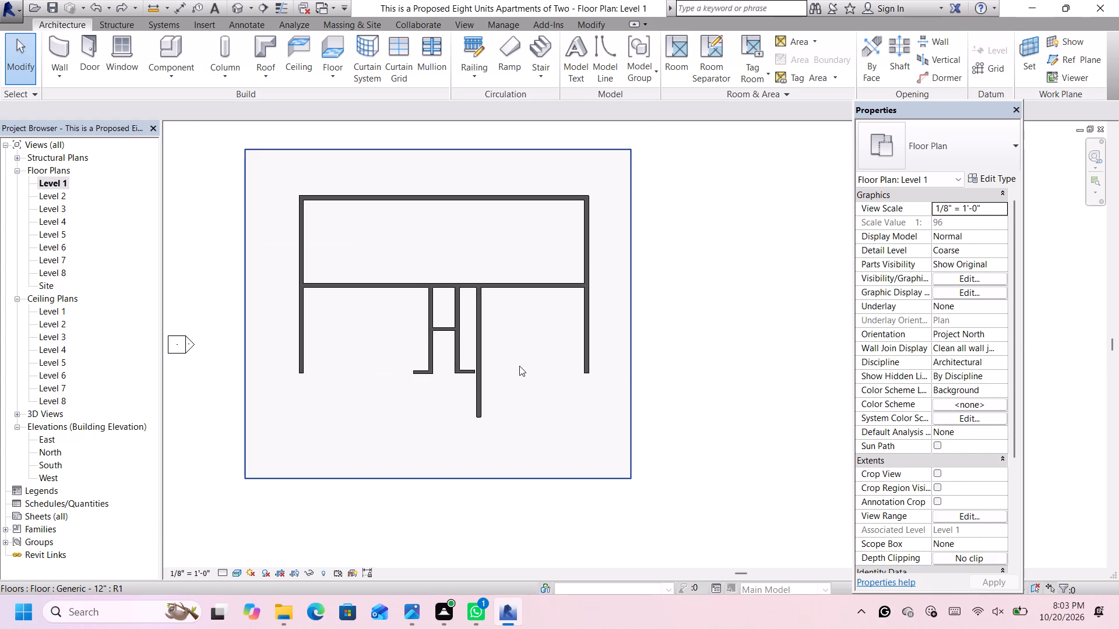
{"action": "scroll", "coordinate": [518, 368], "scroll_direction": "up", "scroll_amount": 1}
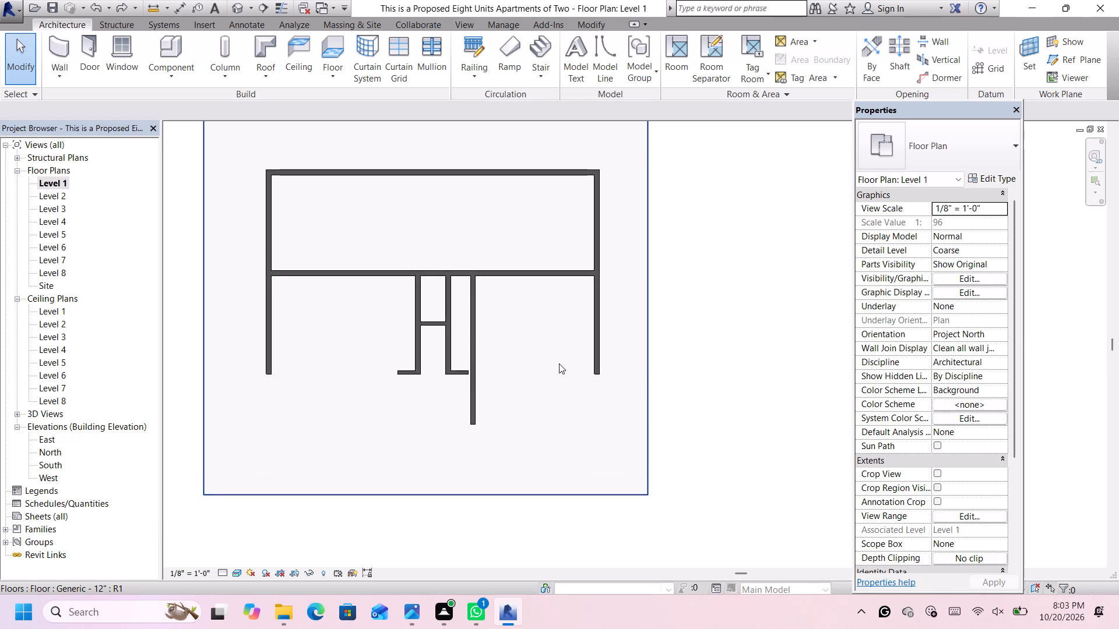
{"action": "left_click", "coordinate": [61, 46]}
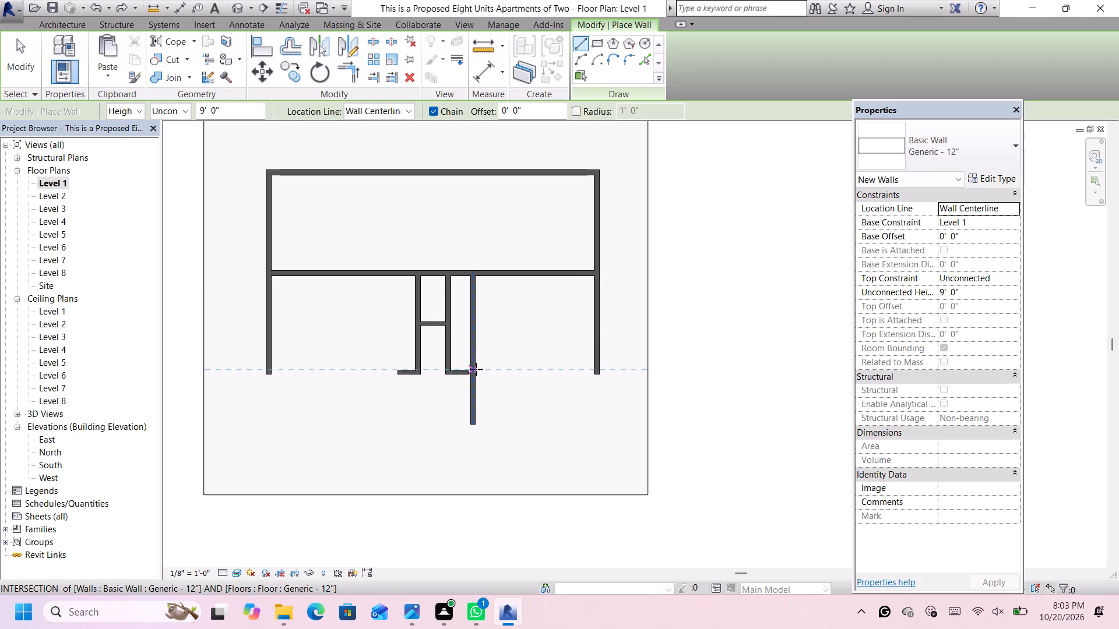
{"action": "left_click", "coordinate": [598, 373]}
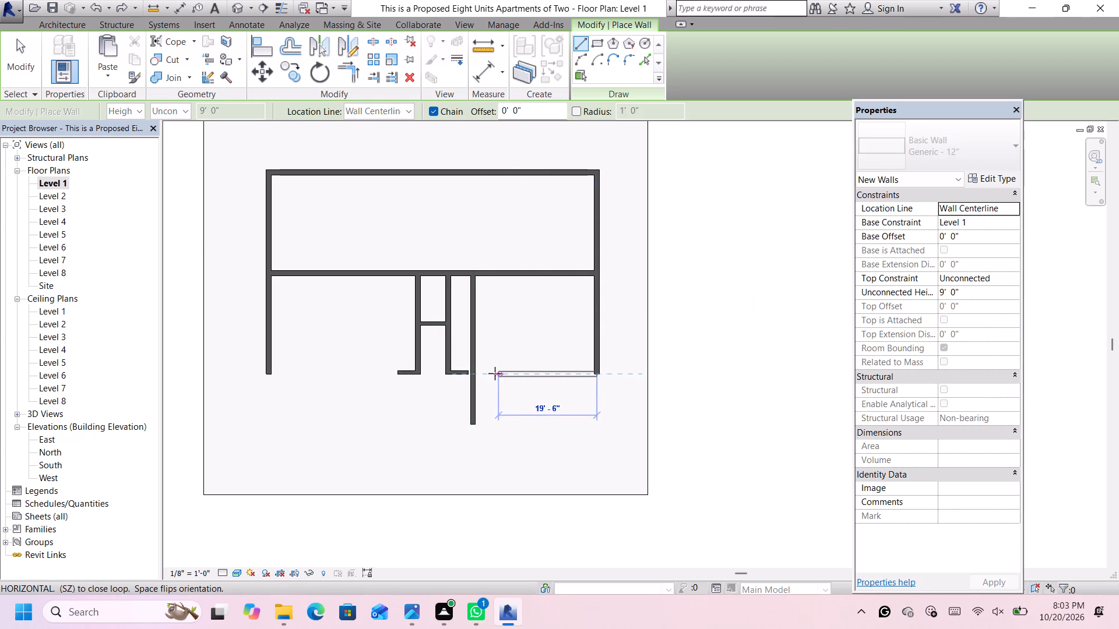
{"action": "left_click", "coordinate": [474, 372]}
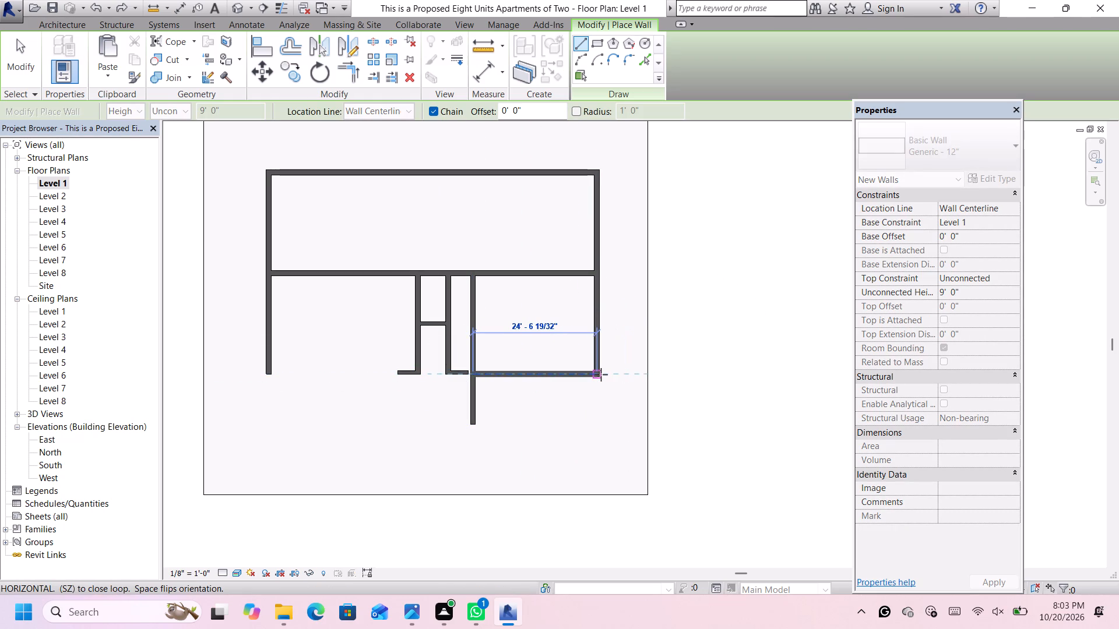
{"action": "key", "text": "Escape"}
Continue the 9' high Generic - 12" front wall east past the exterior wall to the floor slab's edge, about 34' 6" overall.
{"action": "left_click", "coordinate": [600, 373]}
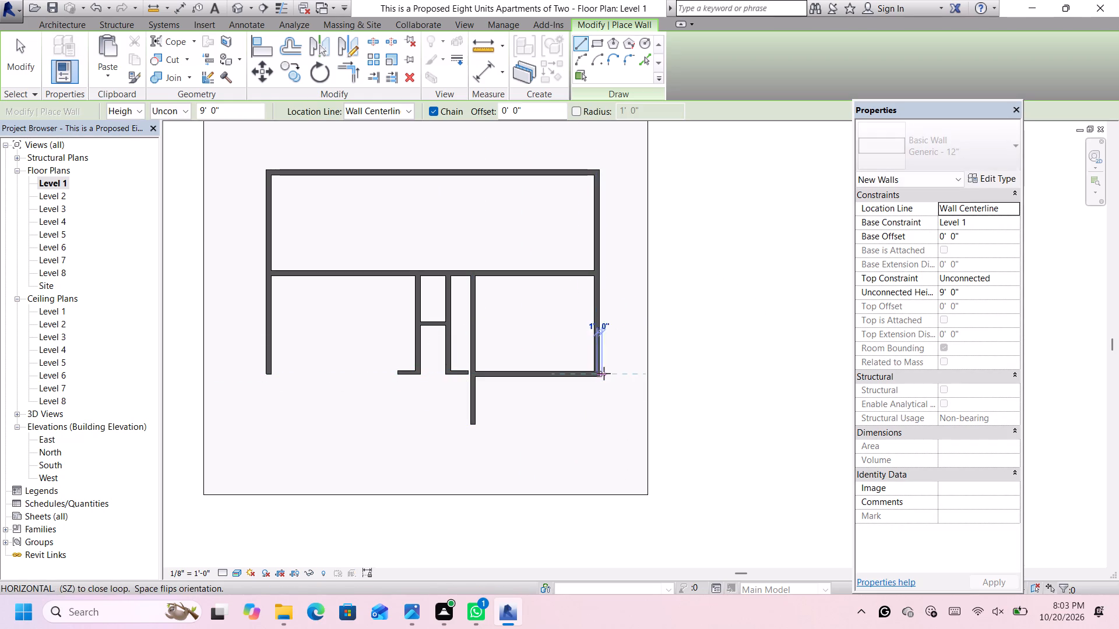
{"action": "scroll", "coordinate": [628, 370], "scroll_direction": "up", "scroll_amount": 2}
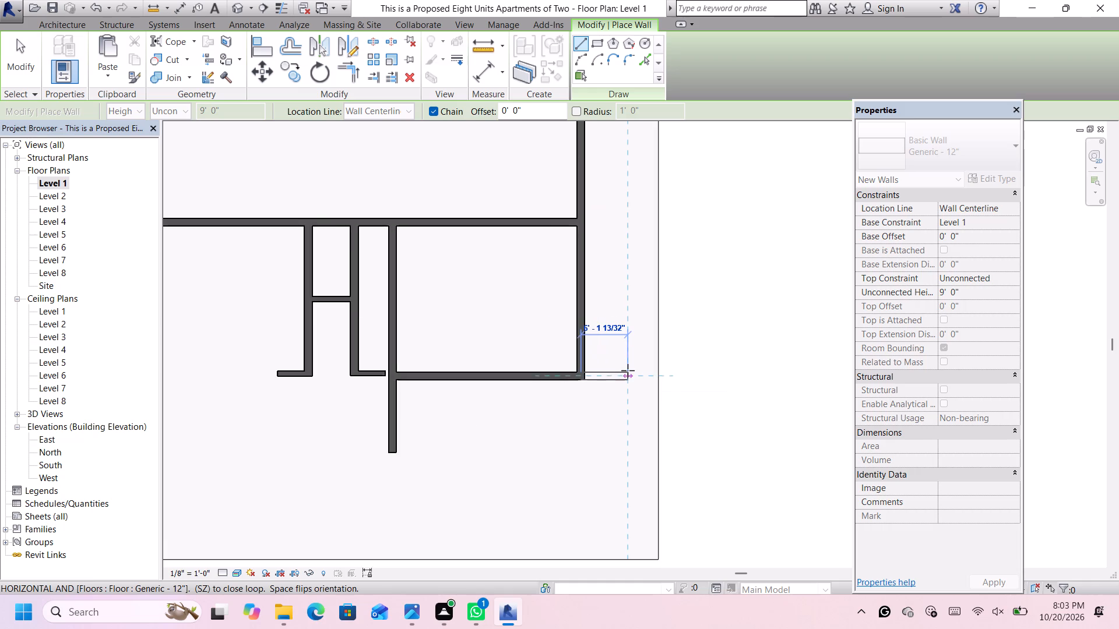
{"action": "scroll", "coordinate": [628, 370], "scroll_direction": "up", "scroll_amount": 2}
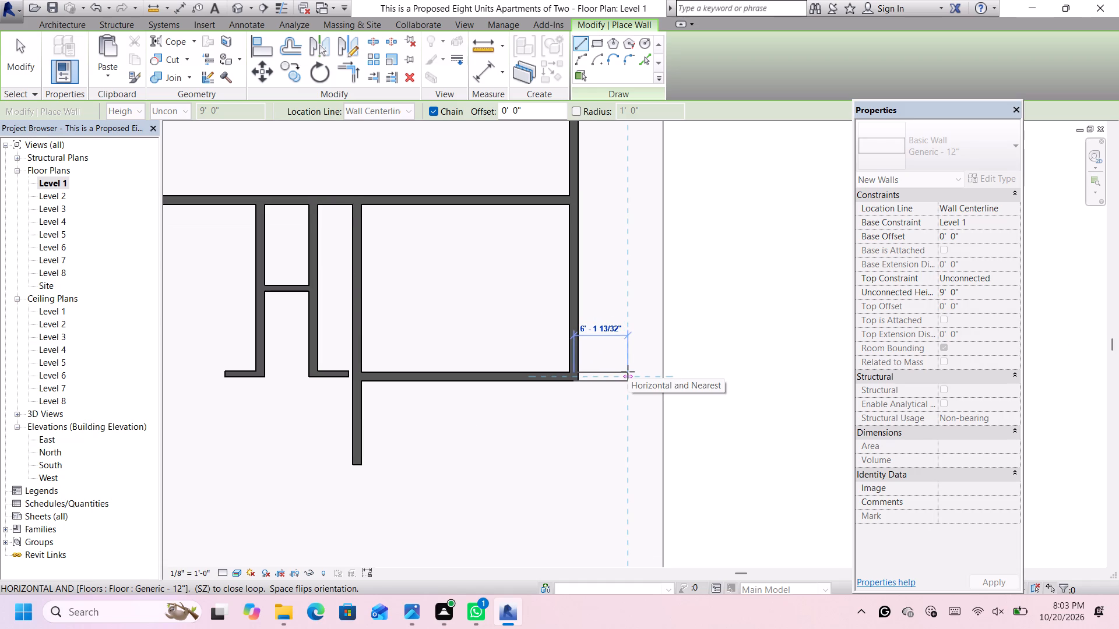
{"action": "scroll", "coordinate": [642, 372], "scroll_direction": "down", "scroll_amount": 3}
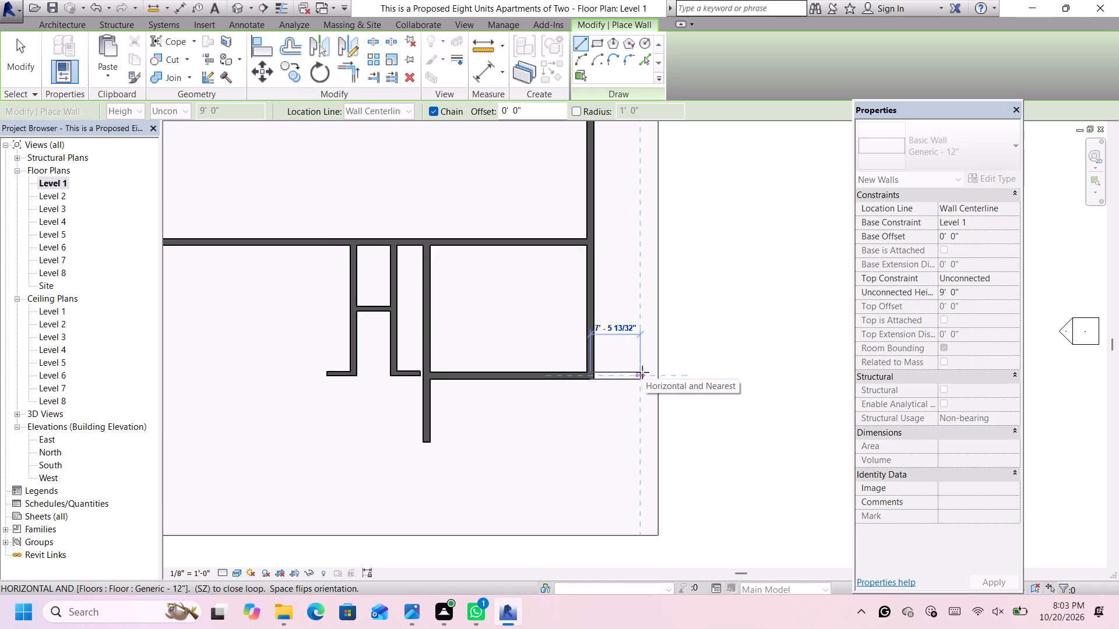
{"action": "scroll", "coordinate": [642, 372], "scroll_direction": "down", "scroll_amount": 2}
{"action": "scroll", "coordinate": [649, 373], "scroll_direction": "up", "scroll_amount": 2}
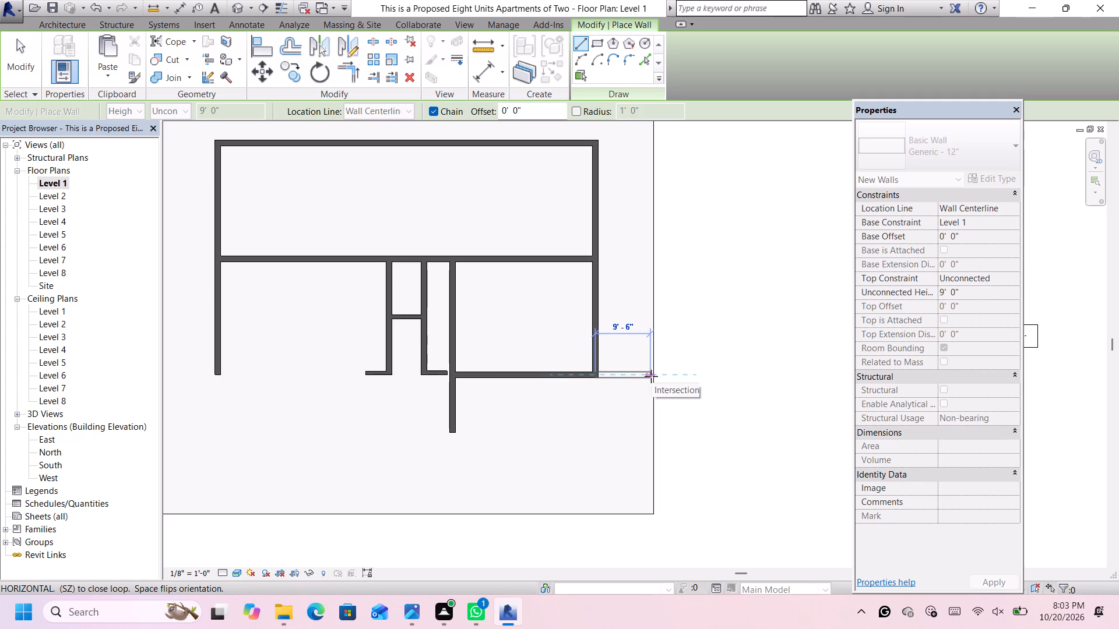
{"action": "scroll", "coordinate": [652, 376], "scroll_direction": "up", "scroll_amount": 3}
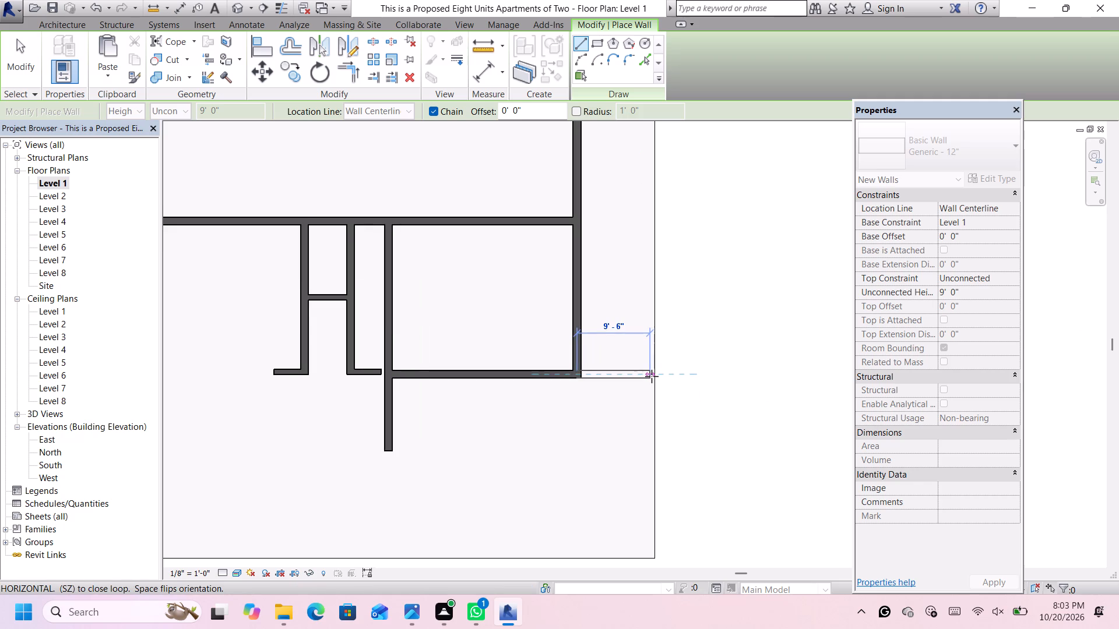
{"action": "left_click", "coordinate": [653, 376]}
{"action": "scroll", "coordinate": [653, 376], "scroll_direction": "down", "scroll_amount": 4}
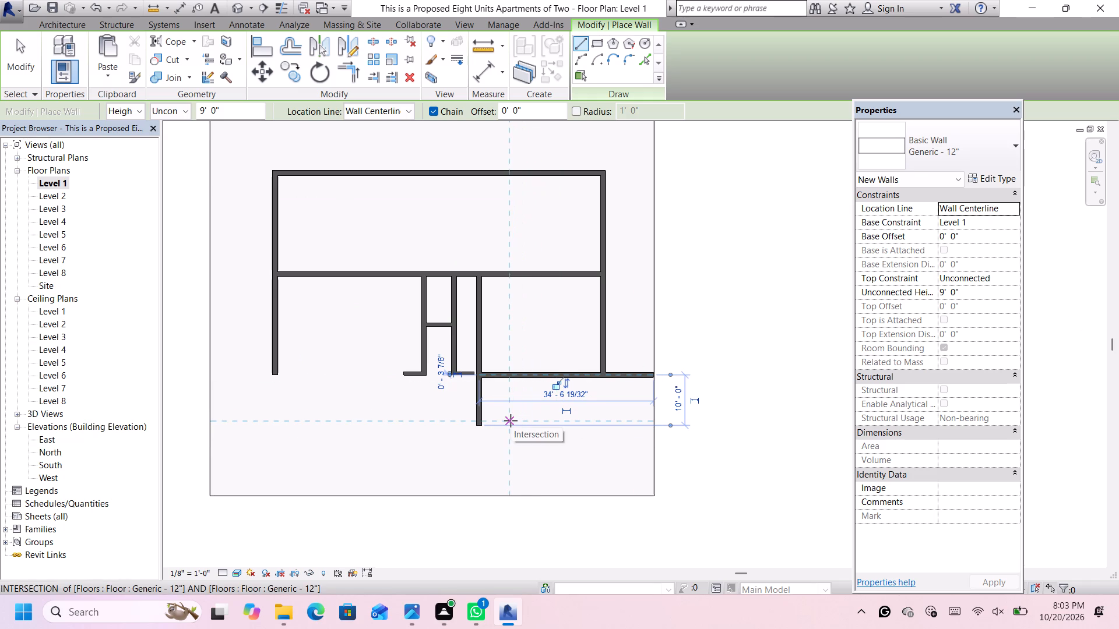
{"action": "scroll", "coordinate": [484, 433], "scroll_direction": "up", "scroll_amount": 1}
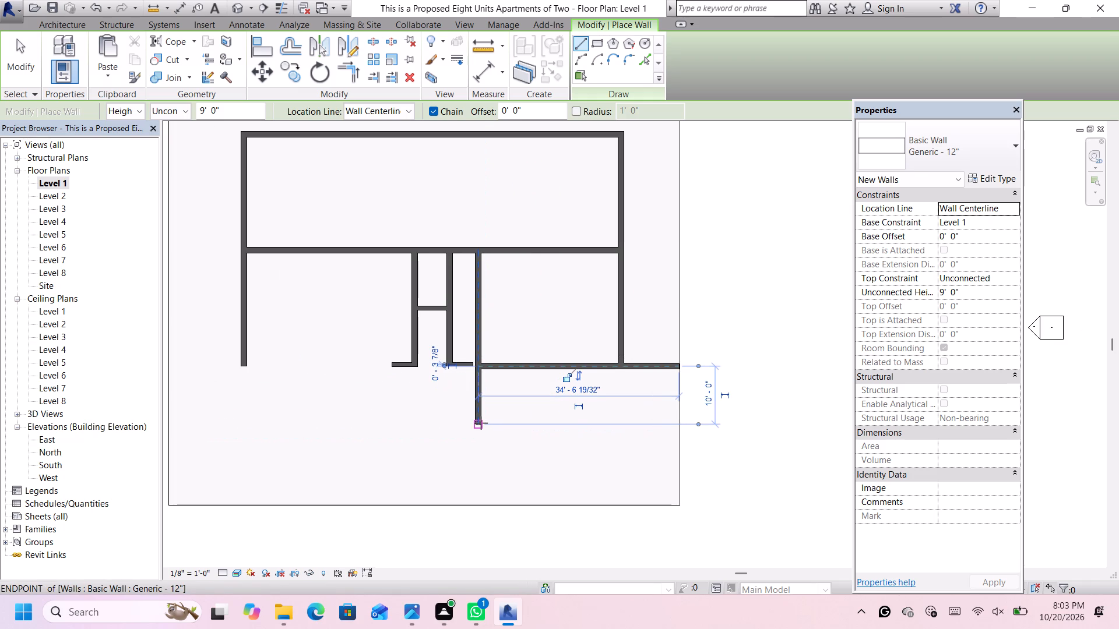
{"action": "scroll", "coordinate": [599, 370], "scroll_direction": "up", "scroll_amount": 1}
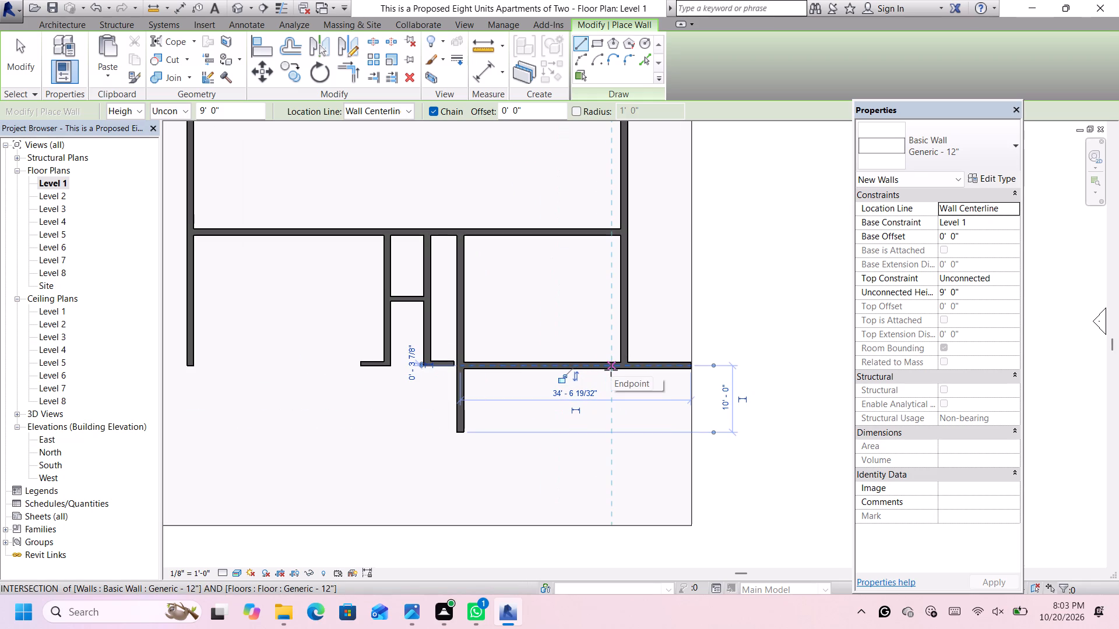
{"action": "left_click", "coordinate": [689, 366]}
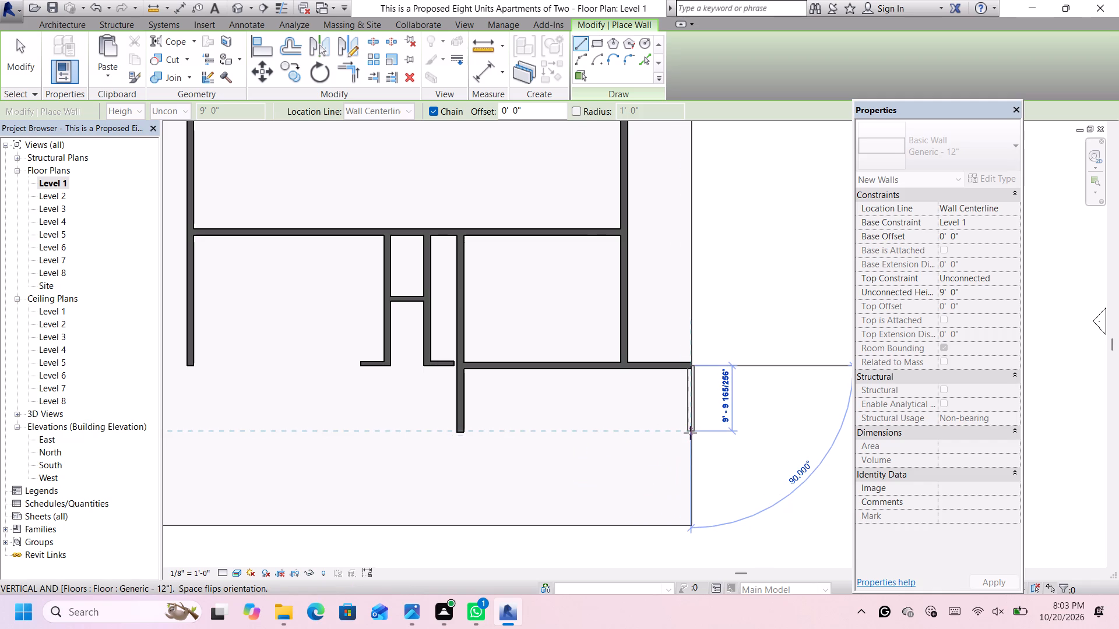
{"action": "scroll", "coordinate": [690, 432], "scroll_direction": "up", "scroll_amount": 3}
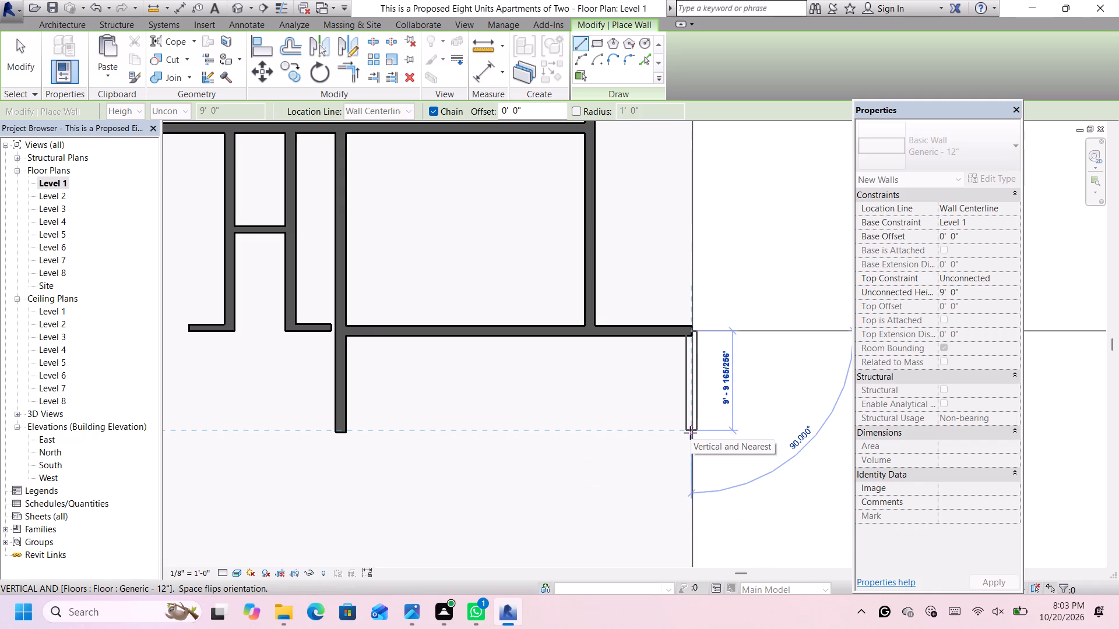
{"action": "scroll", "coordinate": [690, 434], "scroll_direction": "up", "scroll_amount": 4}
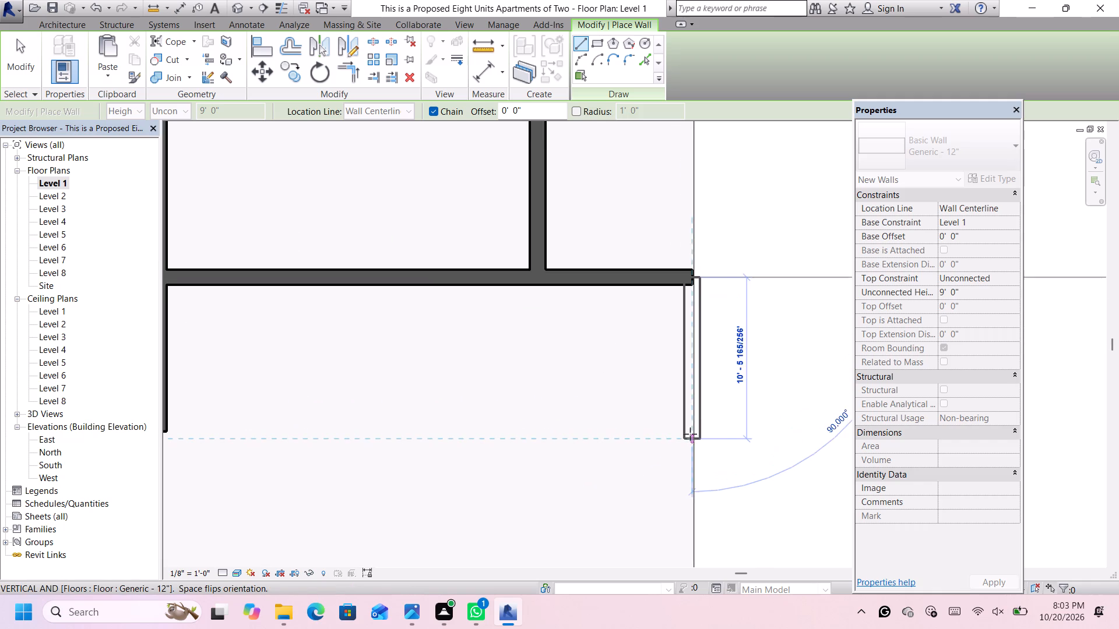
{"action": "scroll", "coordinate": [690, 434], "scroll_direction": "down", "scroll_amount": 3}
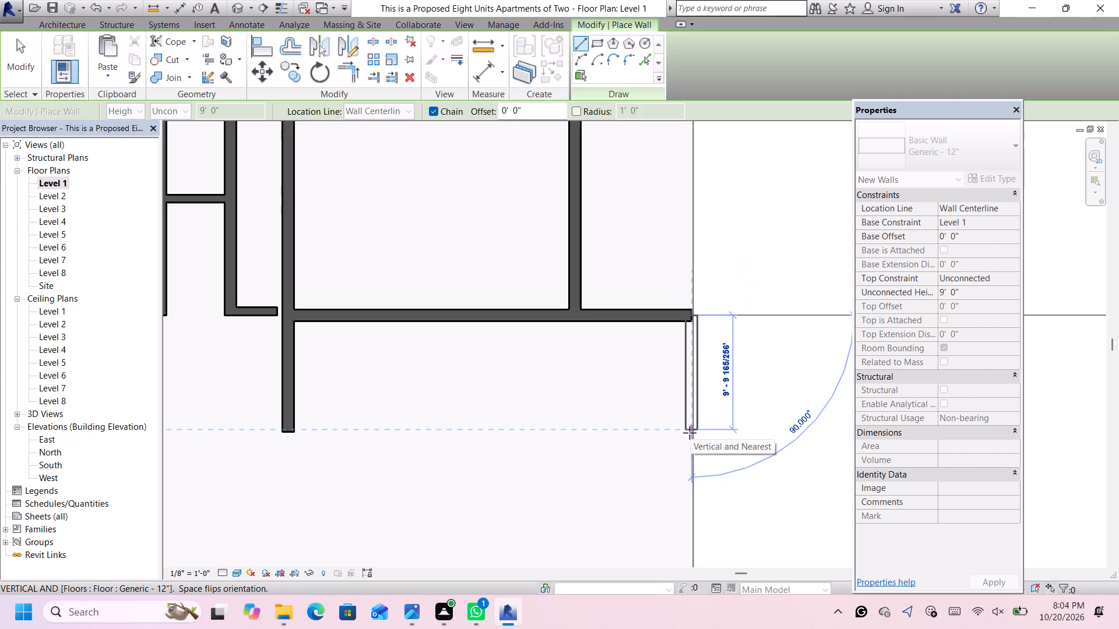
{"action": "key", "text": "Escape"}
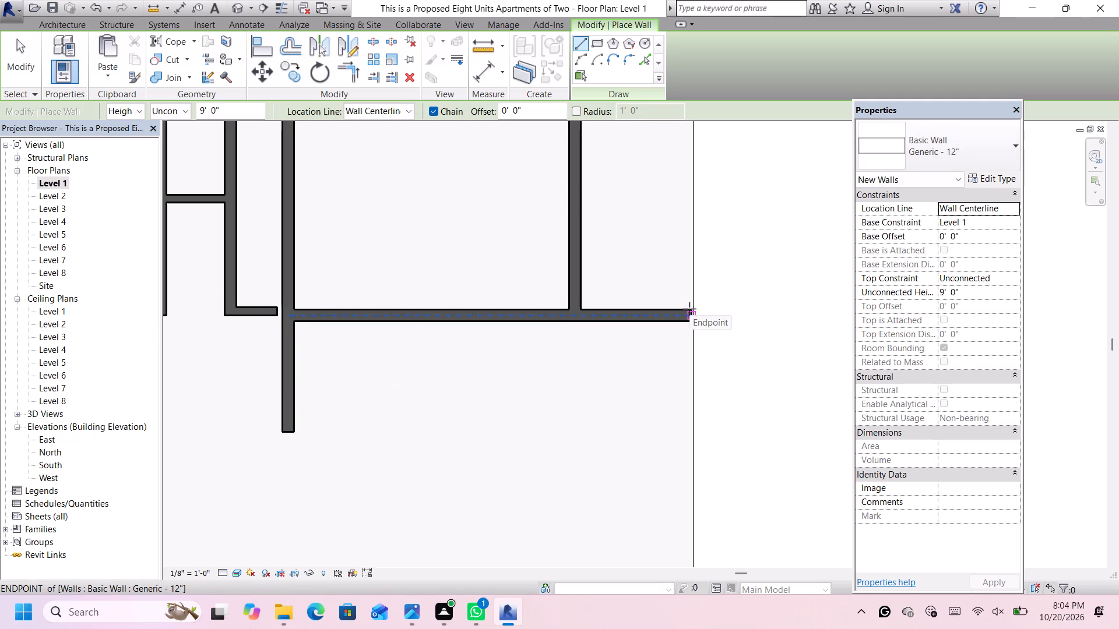
Draw a 9' high Generic - 12" wall along the slab's east edge from the front wall's end toward the front, about 9' 10" long.
{"action": "left_click", "coordinate": [689, 307]}
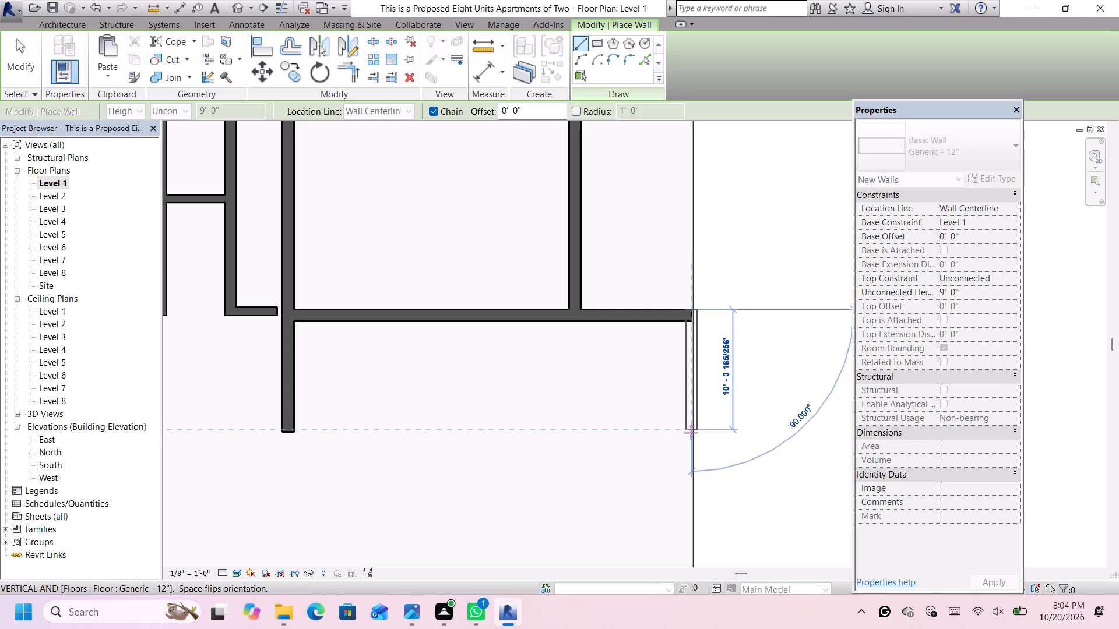
{"action": "left_click", "coordinate": [692, 433]}
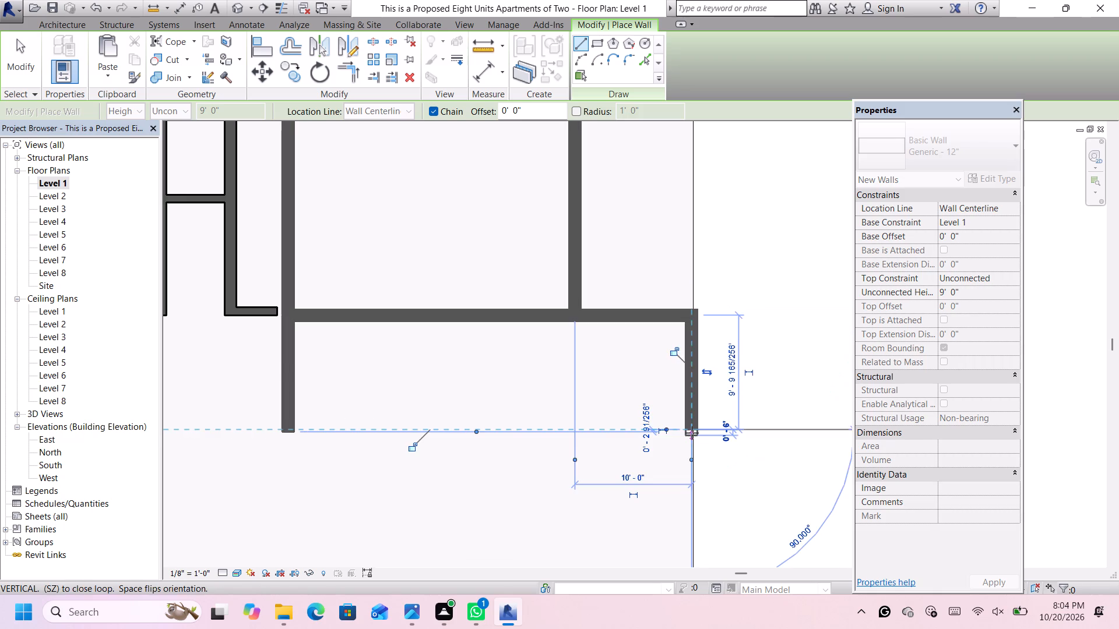
{"action": "key", "text": "Escape"}
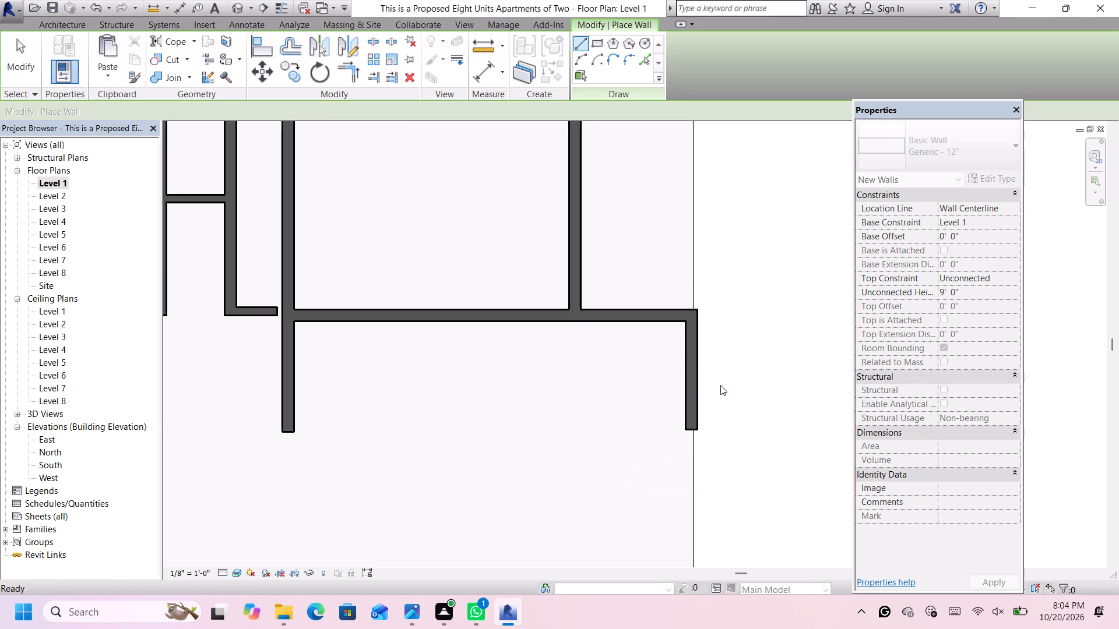
{"action": "key", "text": "Escape"}
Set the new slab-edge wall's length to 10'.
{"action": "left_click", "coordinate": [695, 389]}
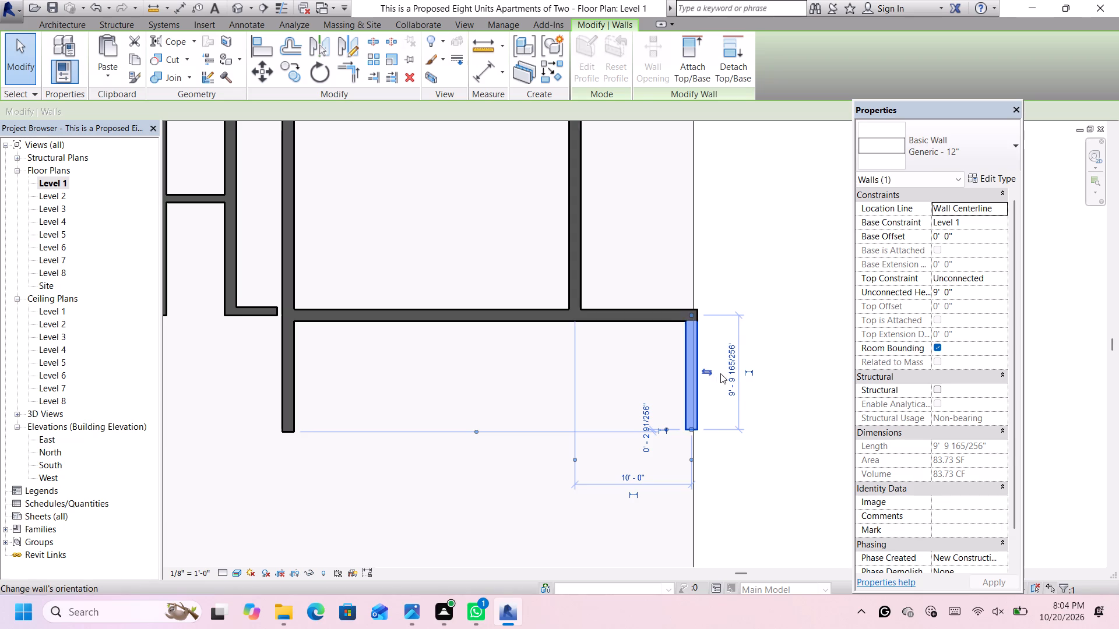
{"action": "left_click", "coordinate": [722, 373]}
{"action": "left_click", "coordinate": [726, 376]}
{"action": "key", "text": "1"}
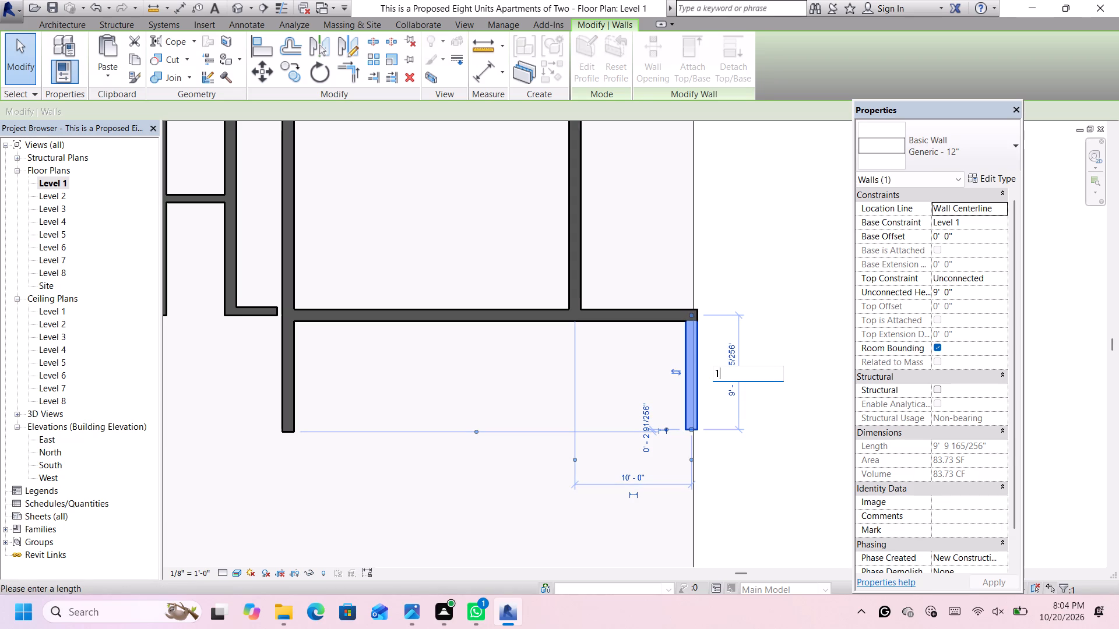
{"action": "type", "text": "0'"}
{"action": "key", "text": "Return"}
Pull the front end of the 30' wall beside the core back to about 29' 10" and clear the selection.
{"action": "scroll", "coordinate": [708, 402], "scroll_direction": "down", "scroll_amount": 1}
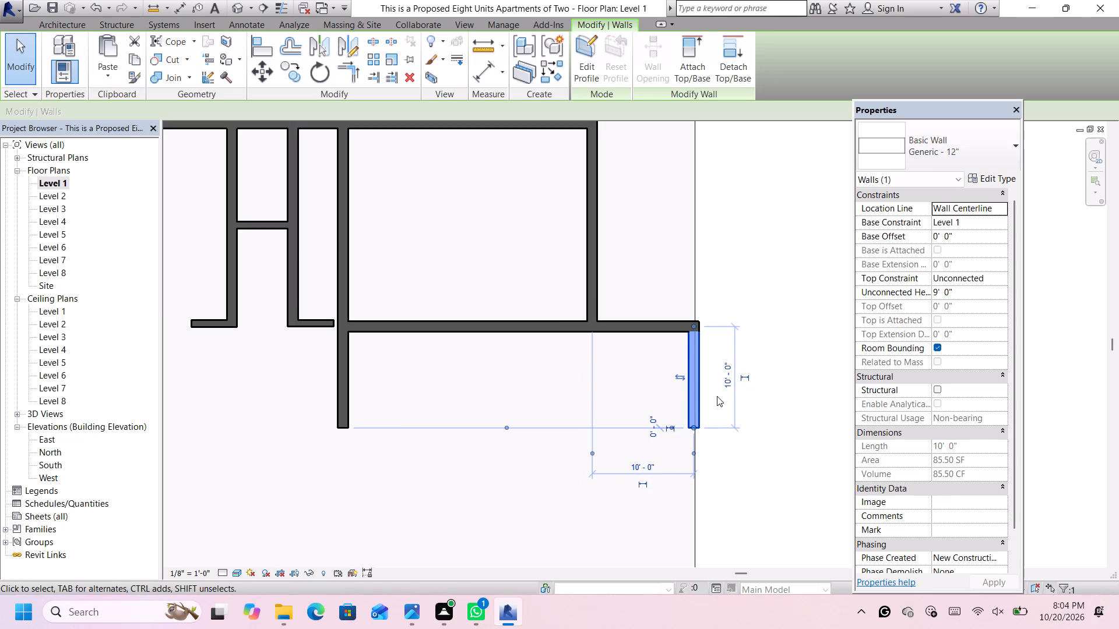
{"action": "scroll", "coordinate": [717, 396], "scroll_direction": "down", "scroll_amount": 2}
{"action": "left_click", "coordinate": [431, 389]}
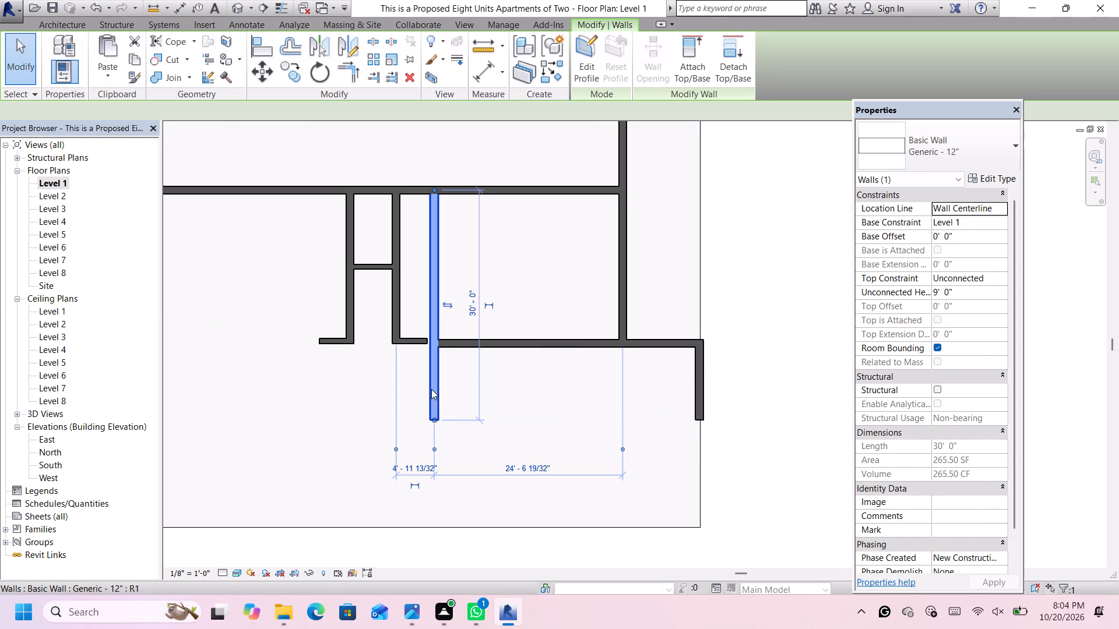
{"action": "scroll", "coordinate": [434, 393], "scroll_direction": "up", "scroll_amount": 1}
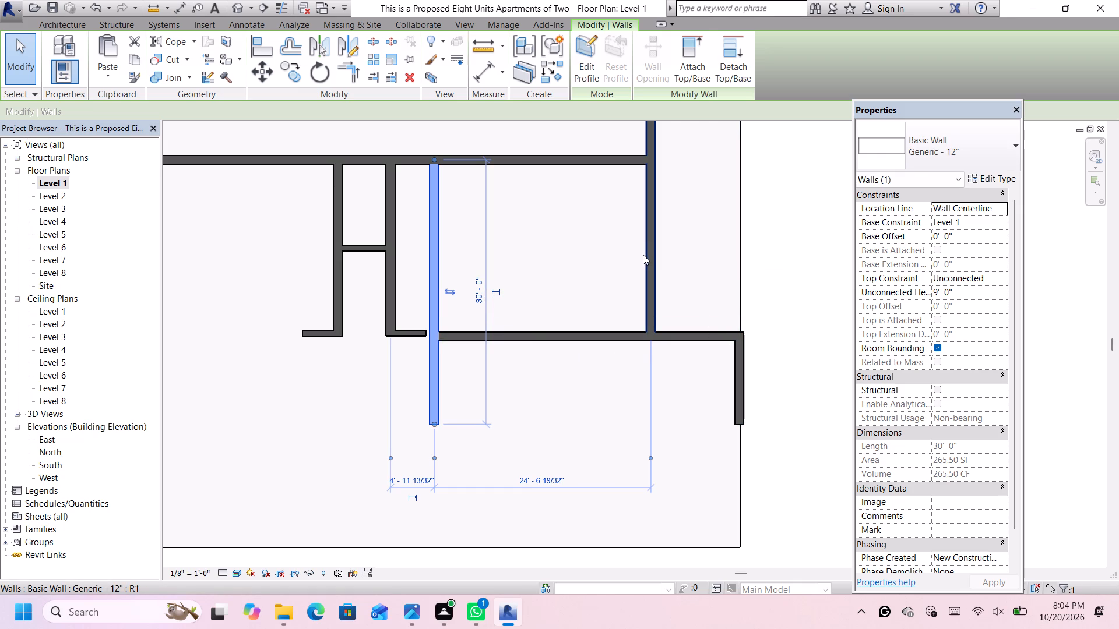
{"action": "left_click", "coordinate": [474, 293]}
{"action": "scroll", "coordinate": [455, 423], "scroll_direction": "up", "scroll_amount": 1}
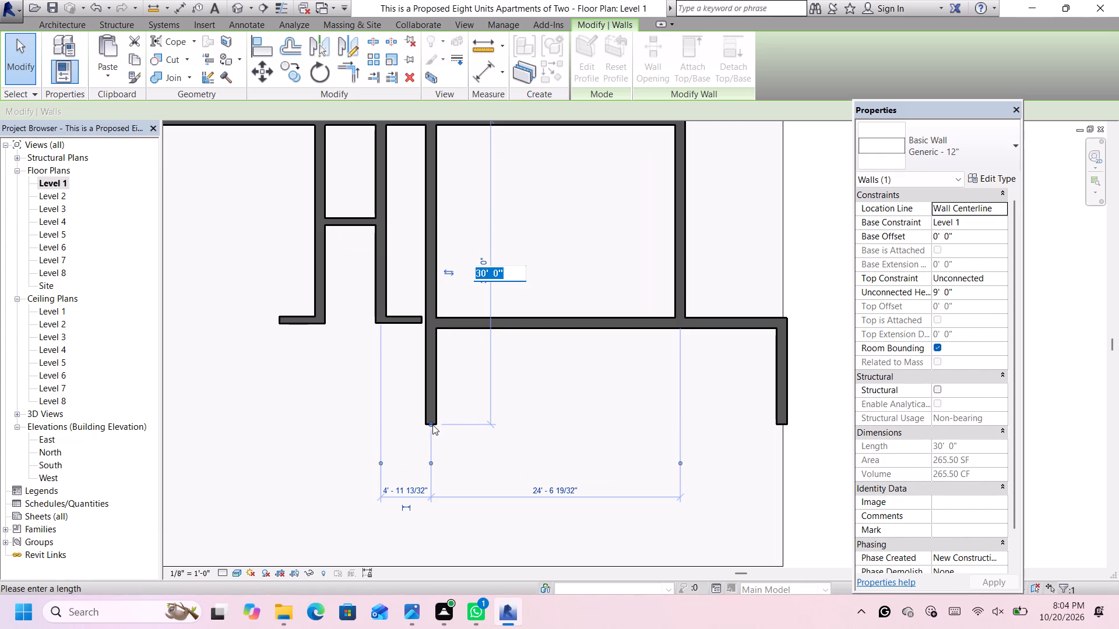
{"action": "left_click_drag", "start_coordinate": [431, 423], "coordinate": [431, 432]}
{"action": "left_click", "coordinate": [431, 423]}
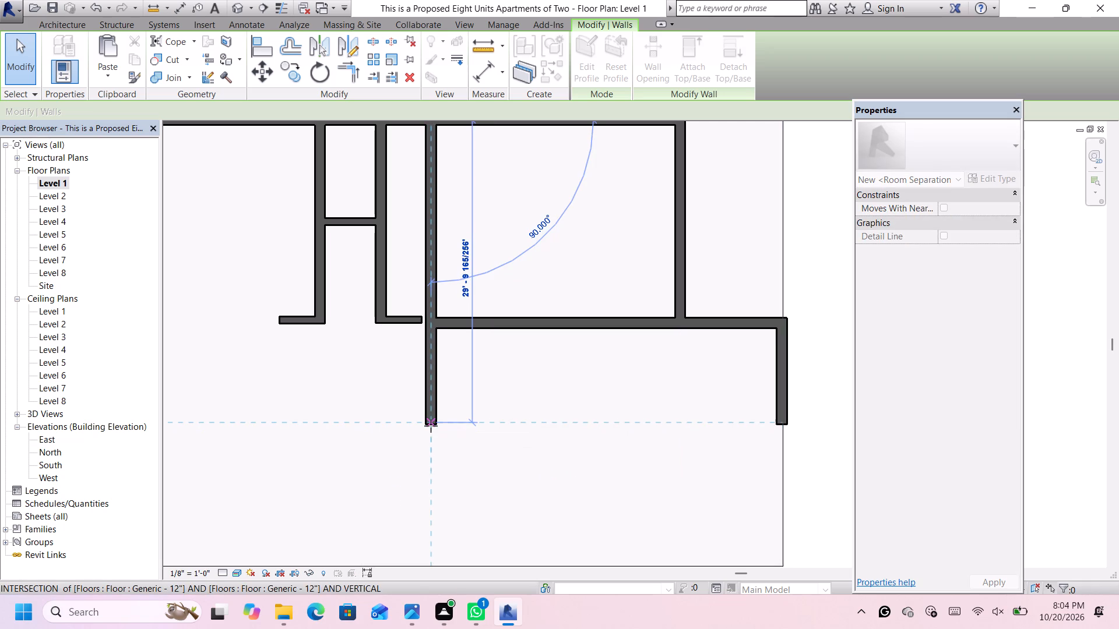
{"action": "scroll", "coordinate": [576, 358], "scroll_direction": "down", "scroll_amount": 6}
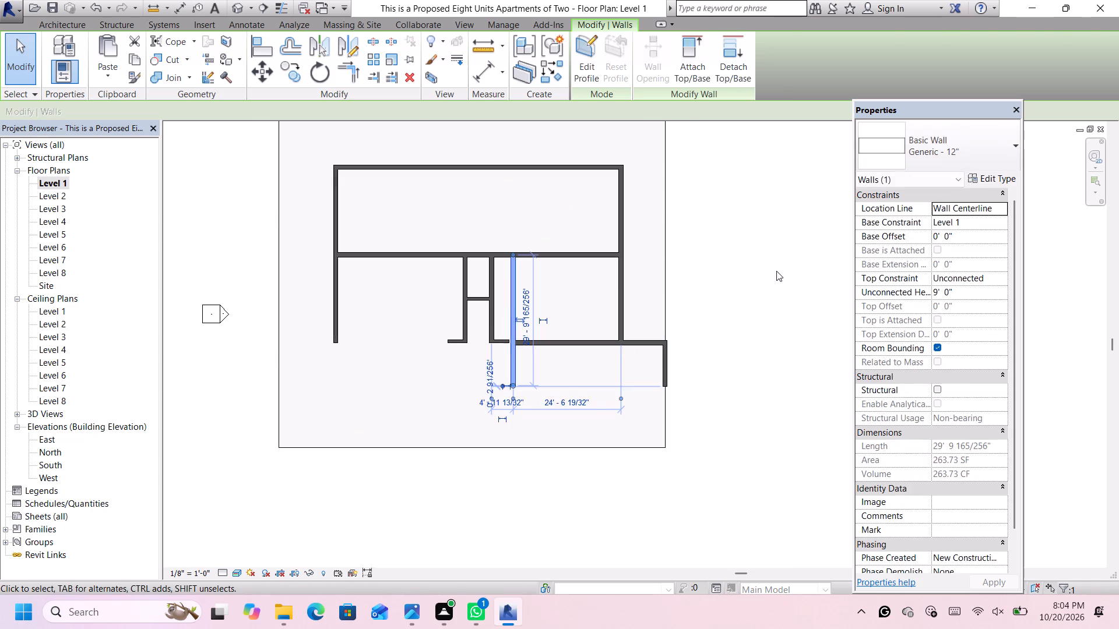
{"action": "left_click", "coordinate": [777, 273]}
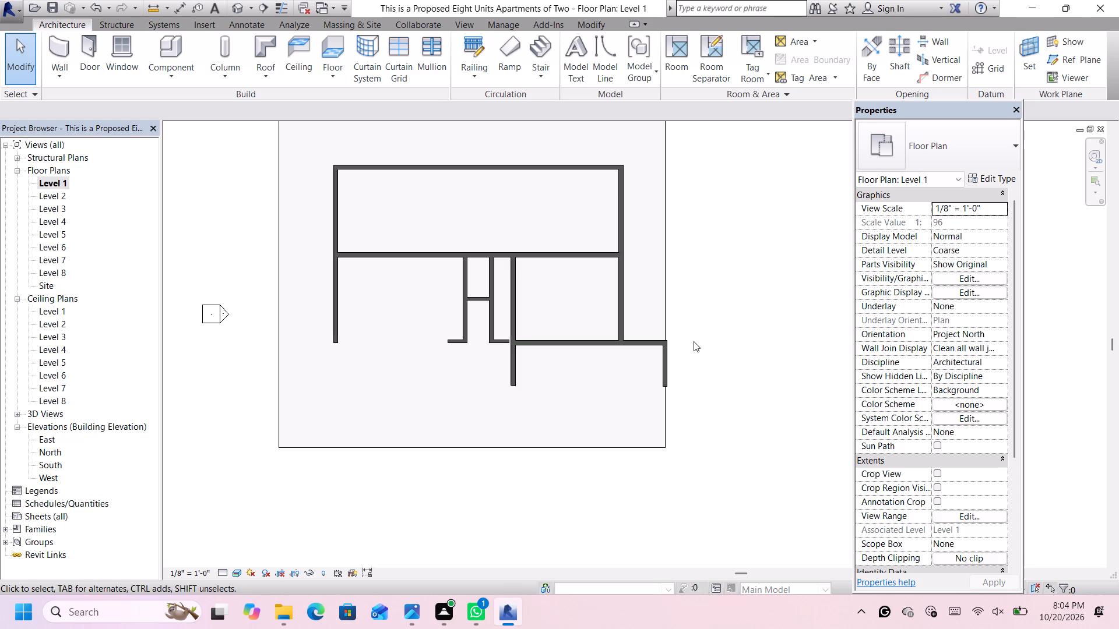
Extend the wall on the slab's east edge toward the slab's front edge, to about 24' long.
{"action": "left_click", "coordinate": [664, 377]}
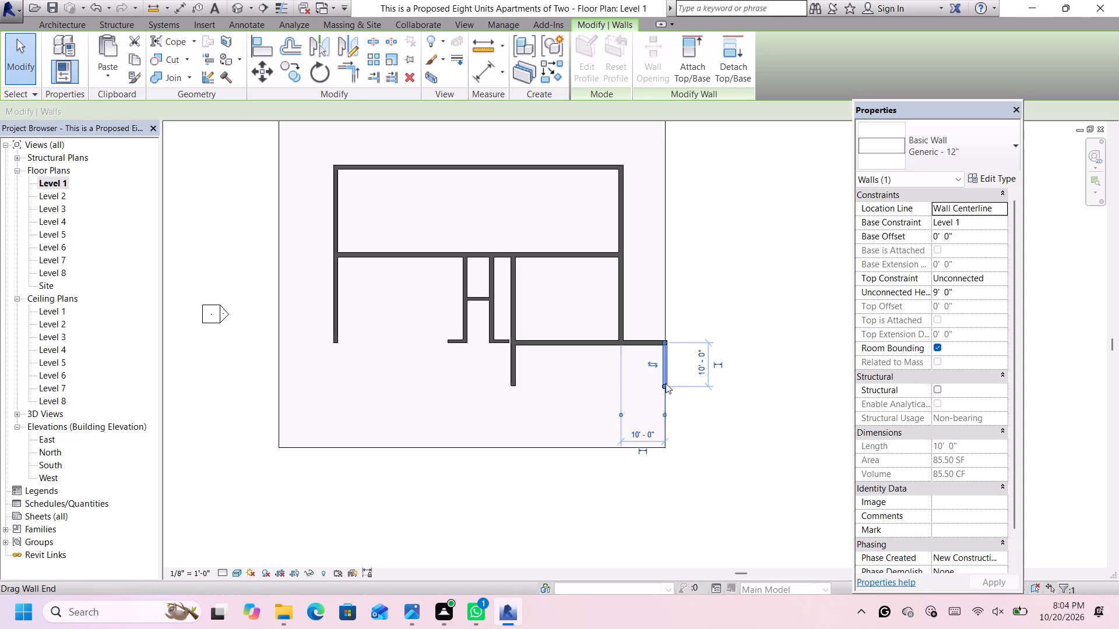
{"action": "left_click_drag", "start_coordinate": [663, 384], "coordinate": [661, 447]}
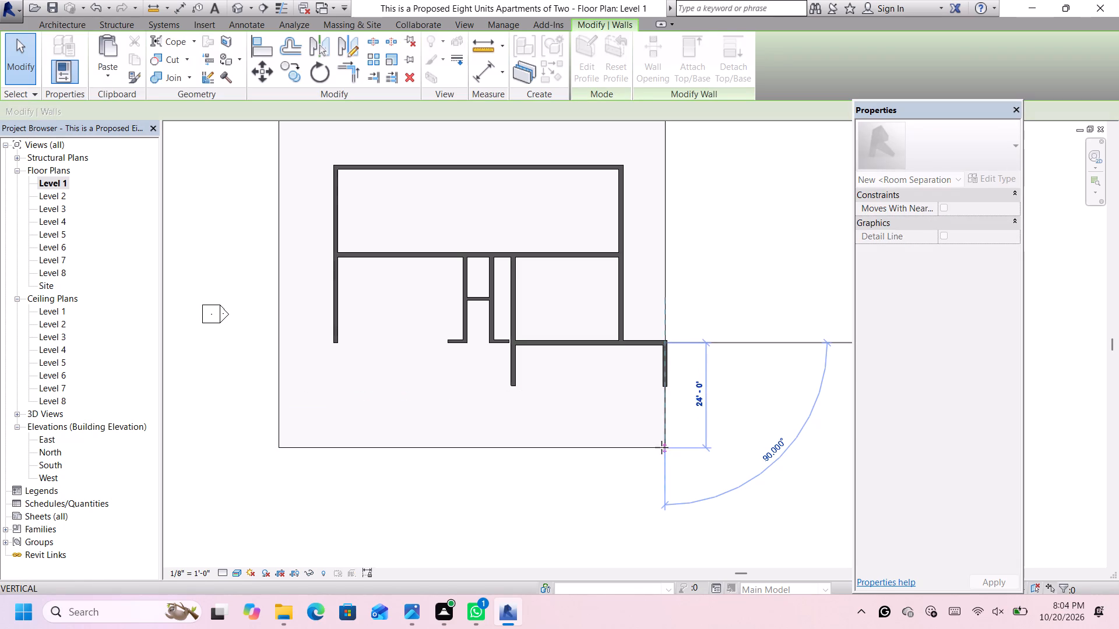
{"action": "left_click_drag", "start_coordinate": [661, 447], "coordinate": [663, 446]}
Extend the dividing wall beside the core to the floor slab's front edge, to about 44' long.
{"action": "left_click", "coordinate": [511, 379]}
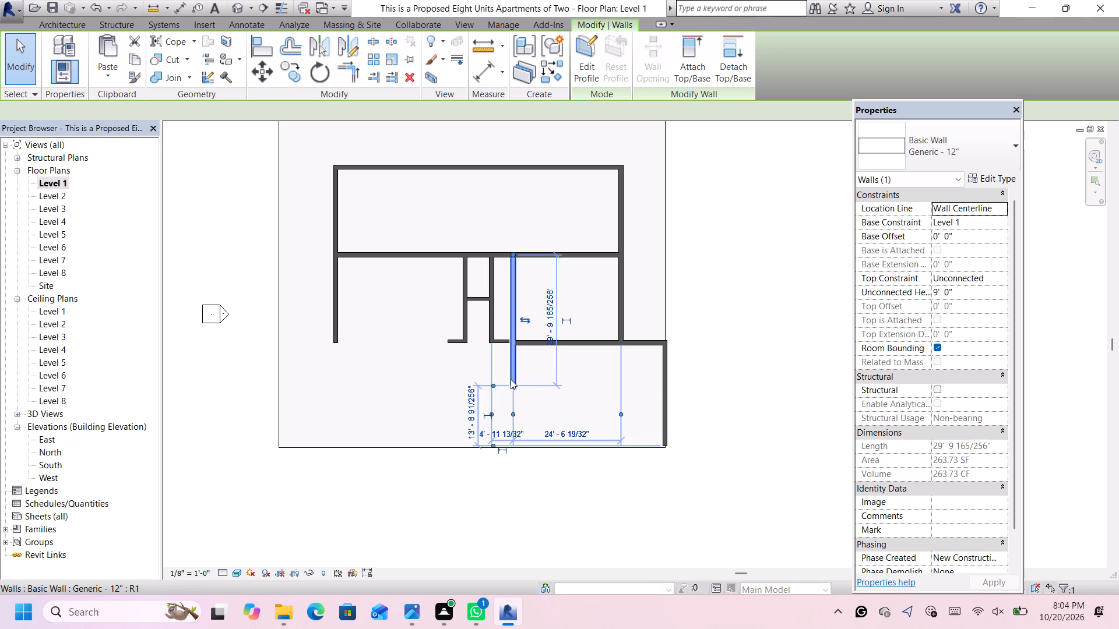
{"action": "left_click_drag", "start_coordinate": [512, 383], "coordinate": [512, 384]}
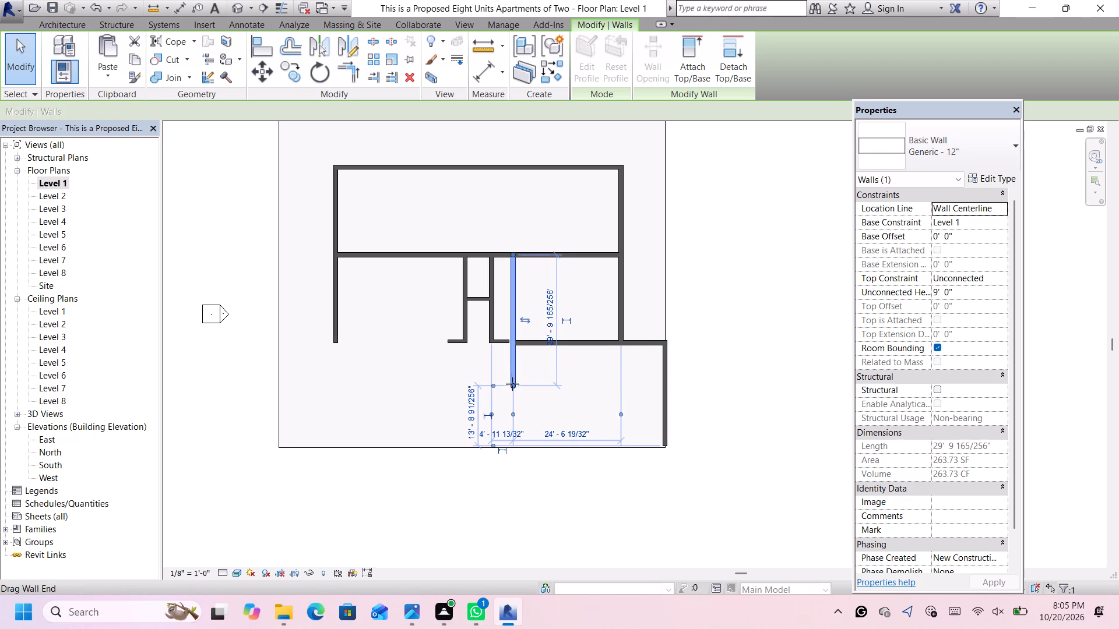
{"action": "left_click_drag", "start_coordinate": [512, 384], "coordinate": [512, 447]}
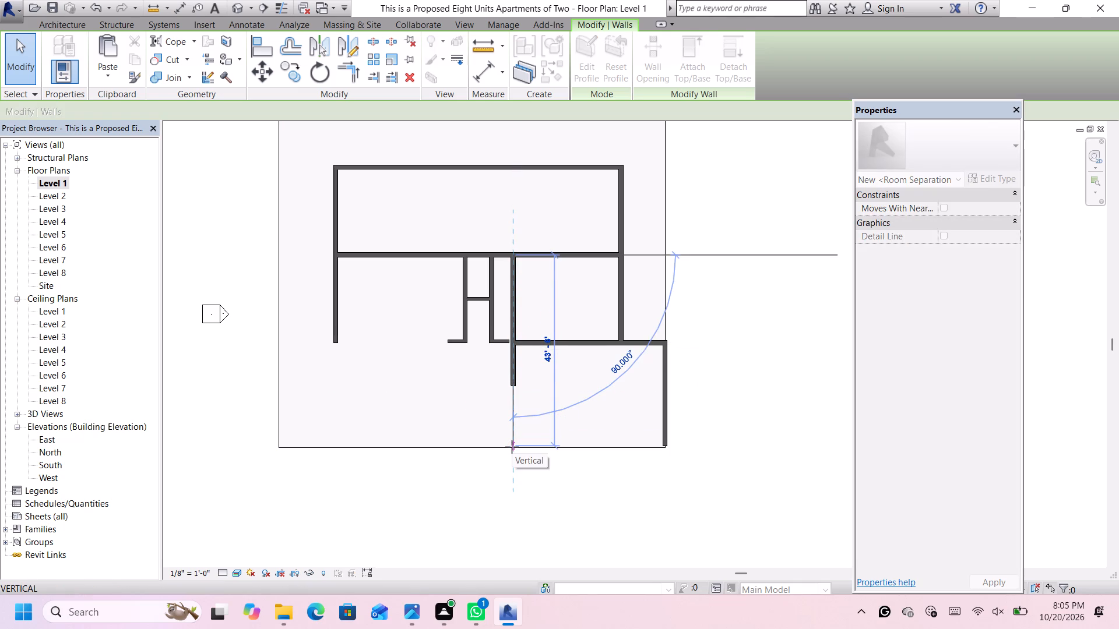
{"action": "left_click_drag", "start_coordinate": [512, 447], "coordinate": [512, 448]}
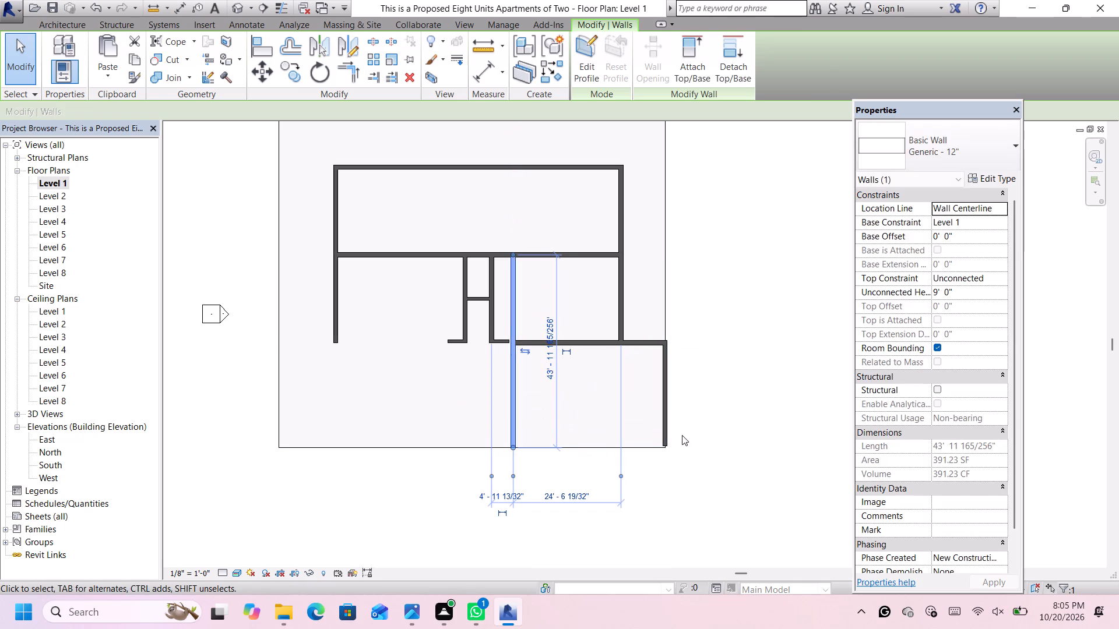
Align the front end of the slab's east-edge wall exactly with the slab's front edge and clear the selection.
{"action": "scroll", "coordinate": [680, 439], "scroll_direction": "up", "scroll_amount": 4}
{"action": "left_click", "coordinate": [670, 444]}
{"action": "scroll", "coordinate": [622, 444], "scroll_direction": "up", "scroll_amount": 4}
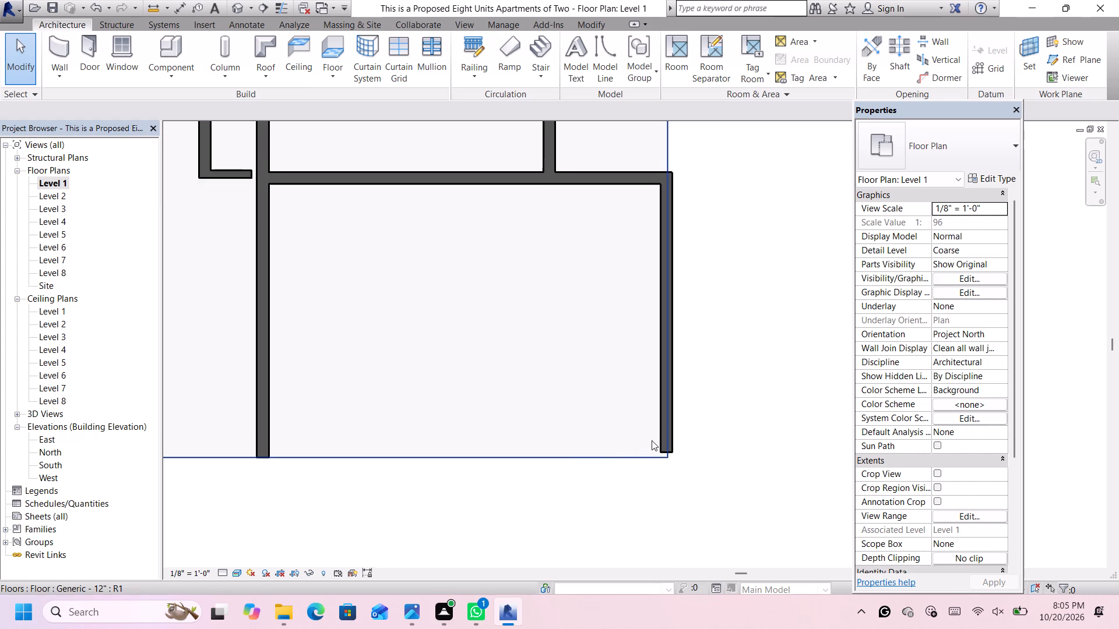
{"action": "left_click", "coordinate": [671, 450]}
{"action": "left_click_drag", "start_coordinate": [666, 451], "coordinate": [667, 460]}
{"action": "scroll", "coordinate": [747, 391], "scroll_direction": "down", "scroll_amount": 6}
{"action": "left_click", "coordinate": [784, 363]}
{"action": "scroll", "coordinate": [782, 355], "scroll_direction": "down", "scroll_amount": 6}
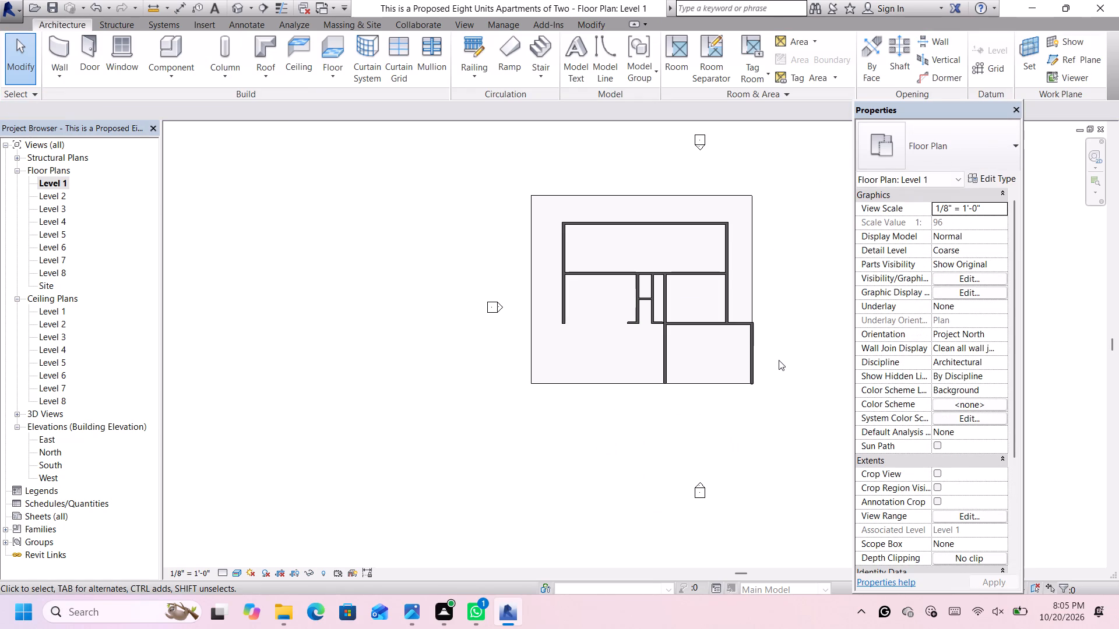
{"action": "scroll", "coordinate": [779, 361], "scroll_direction": "up", "scroll_amount": 1}
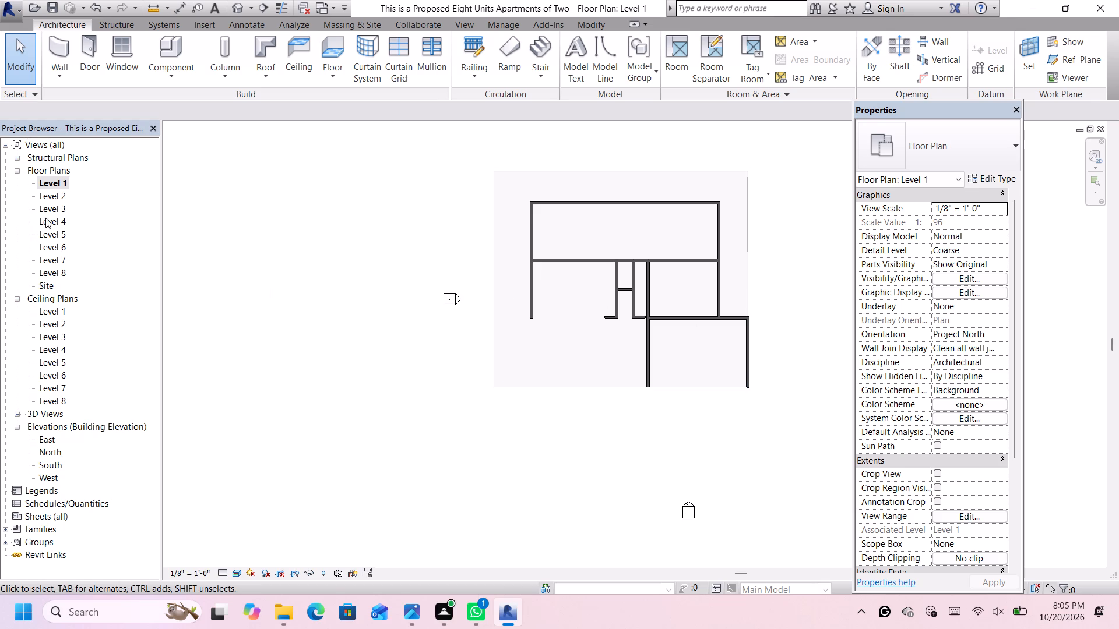
On Level 2, create a rectangular Generic - 12" floor about 35' 6" by 24' 6" over the walled front-east block.
{"action": "double_click", "coordinate": [56, 195]}
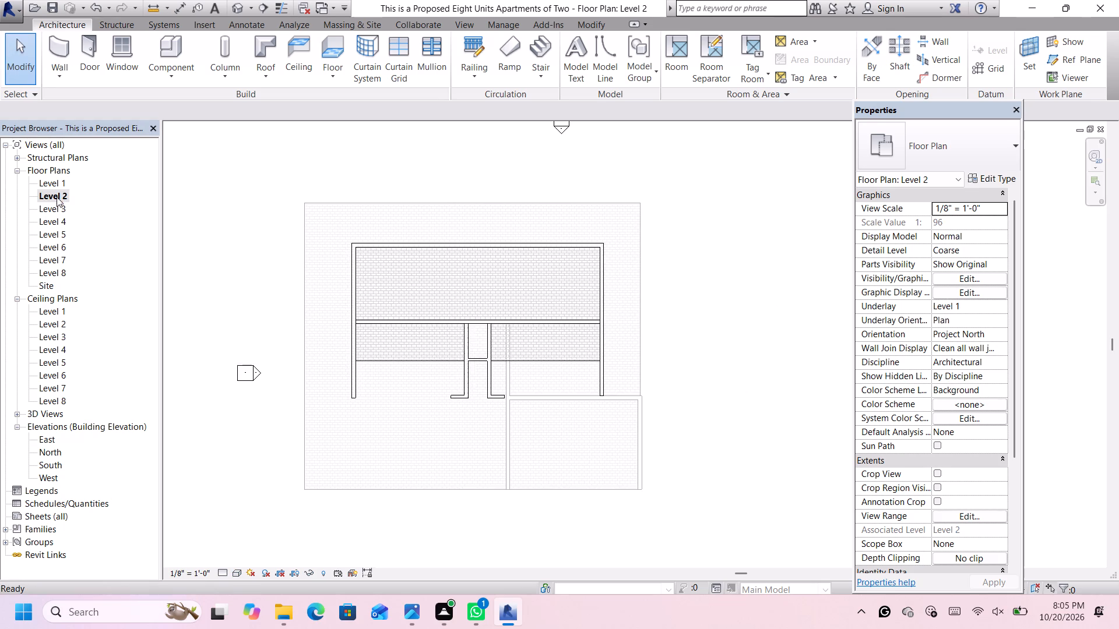
{"action": "middle_click_drag", "start_coordinate": [653, 450], "coordinate": [647, 443]}
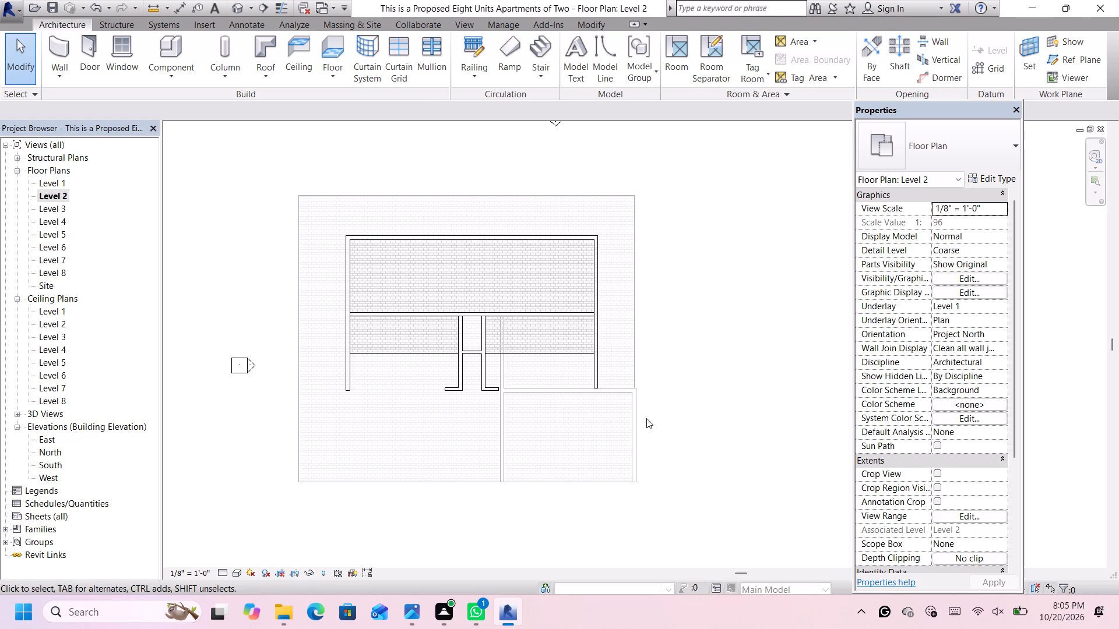
{"action": "left_click", "coordinate": [332, 49]}
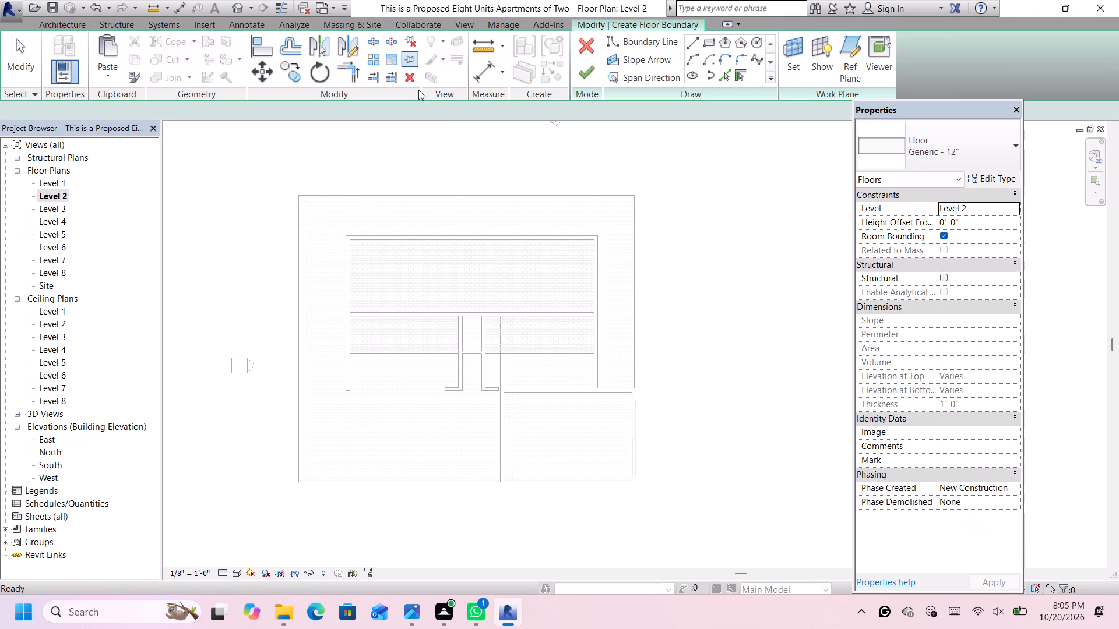
{"action": "scroll", "coordinate": [590, 401], "scroll_direction": "up", "scroll_amount": 2}
{"action": "scroll", "coordinate": [644, 386], "scroll_direction": "up", "scroll_amount": 1}
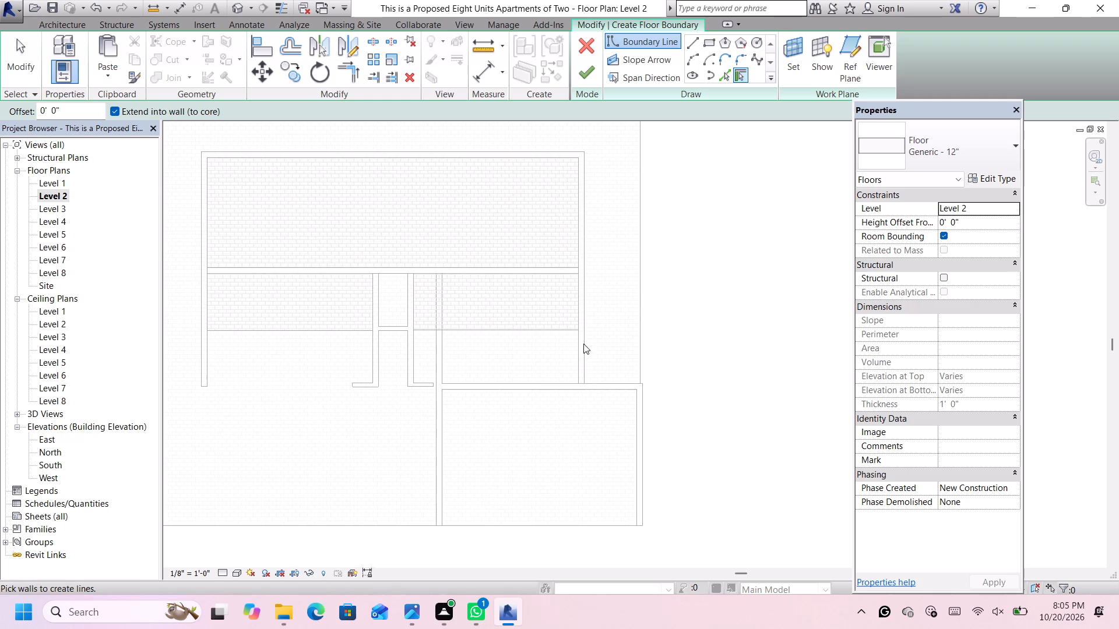
{"action": "left_click", "coordinate": [703, 42]}
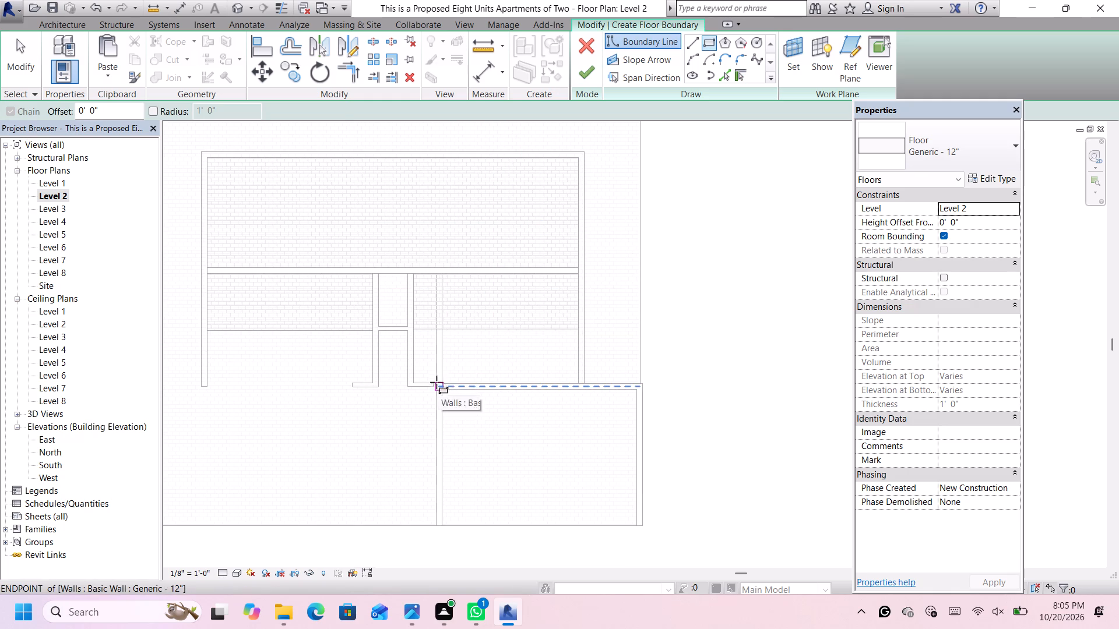
{"action": "scroll", "coordinate": [440, 382], "scroll_direction": "up", "scroll_amount": 4}
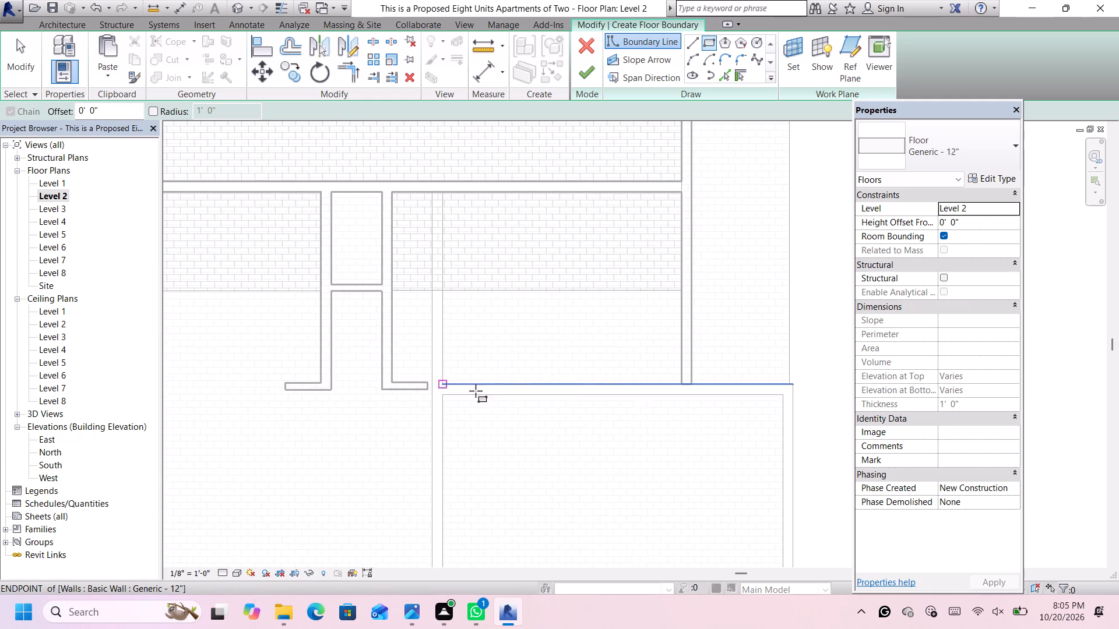
{"action": "scroll", "coordinate": [816, 359], "scroll_direction": "down", "scroll_amount": 4}
{"action": "left_click", "coordinate": [800, 377]}
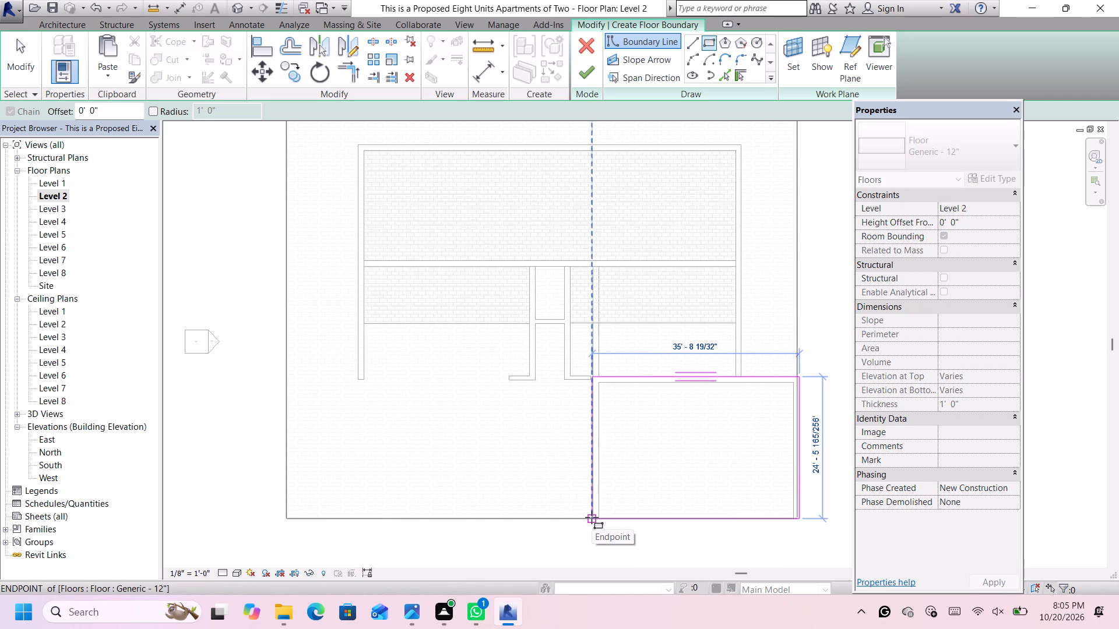
{"action": "scroll", "coordinate": [592, 518], "scroll_direction": "up", "scroll_amount": 5}
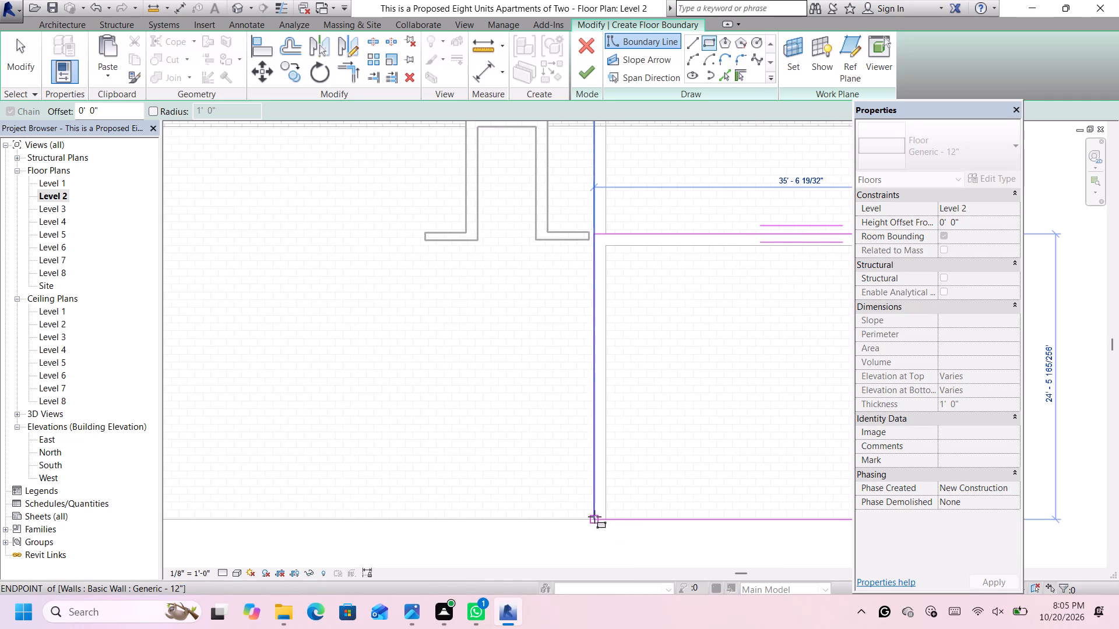
{"action": "left_click", "coordinate": [593, 517]}
{"action": "scroll", "coordinate": [593, 517], "scroll_direction": "down", "scroll_amount": 7}
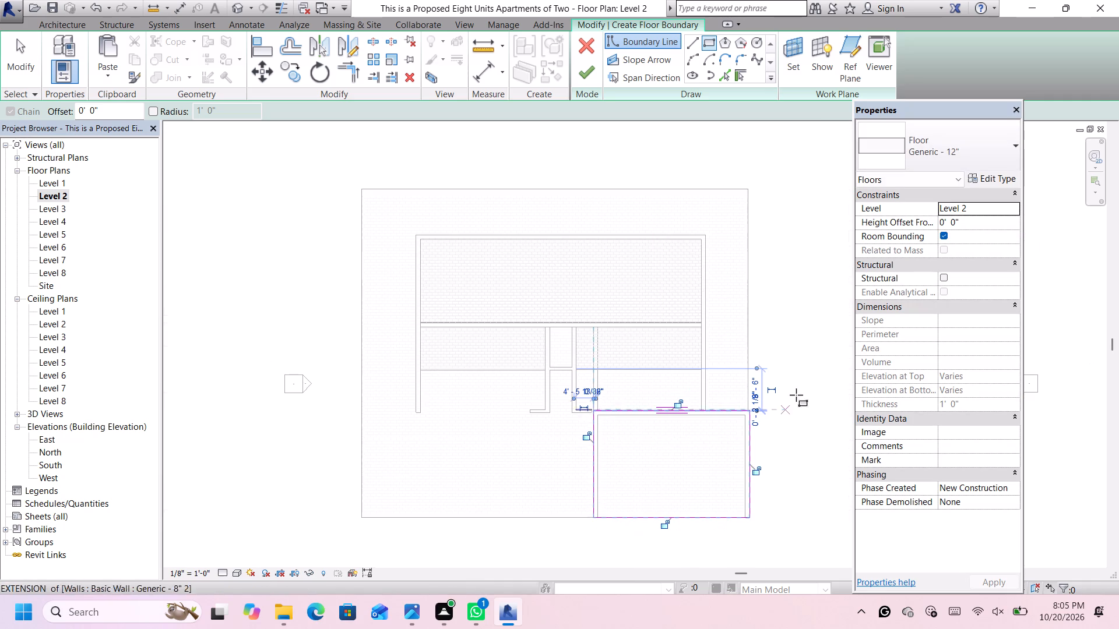
{"action": "scroll", "coordinate": [789, 398], "scroll_direction": "up", "scroll_amount": 4}
{"action": "scroll", "coordinate": [718, 409], "scroll_direction": "up", "scroll_amount": 11}
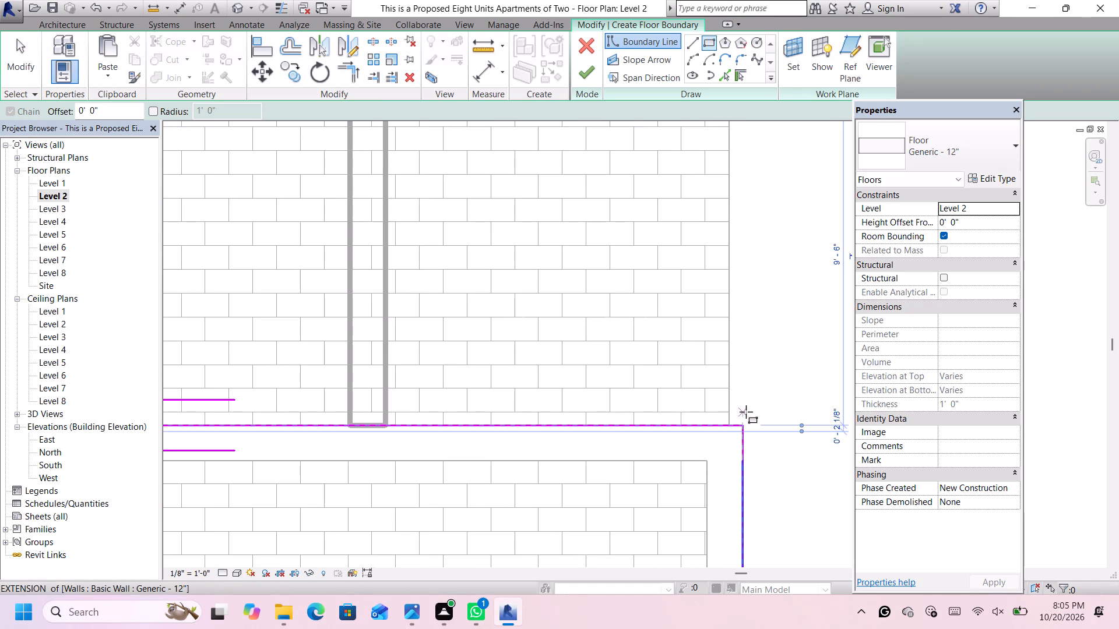
{"action": "scroll", "coordinate": [750, 406], "scroll_direction": "down", "scroll_amount": 17}
{"action": "scroll", "coordinate": [793, 453], "scroll_direction": "up", "scroll_amount": 1}
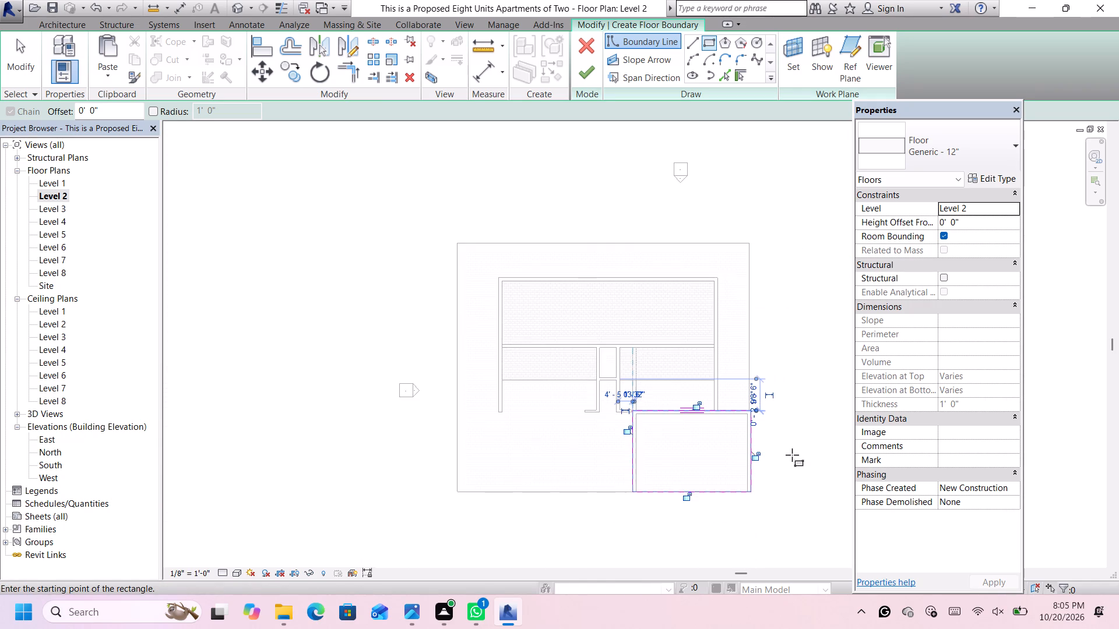
{"action": "left_click", "coordinate": [590, 74]}
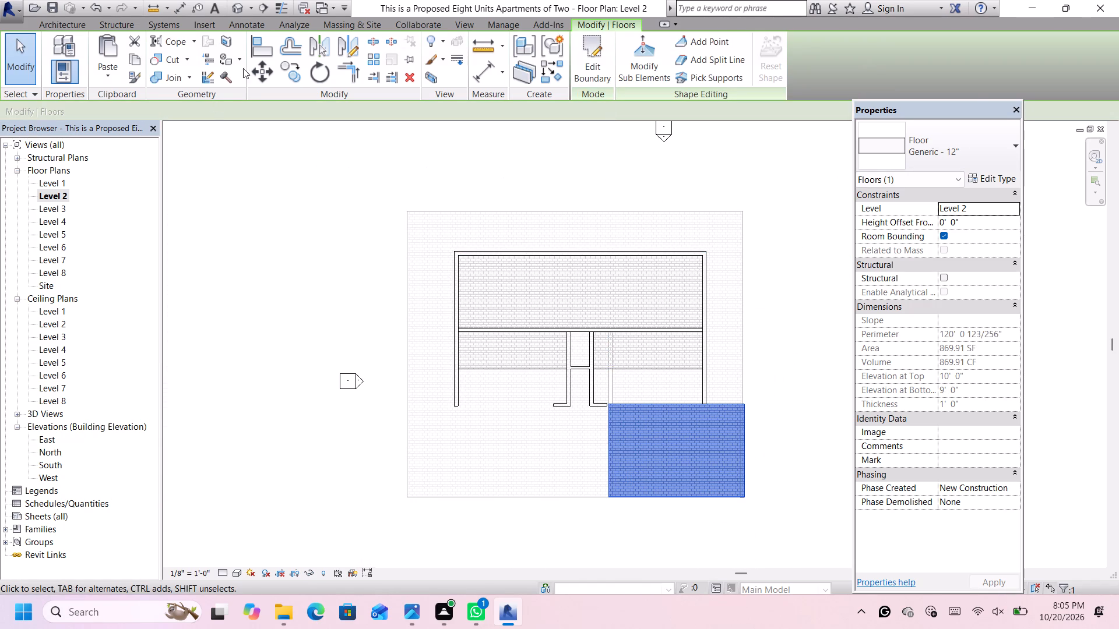
Examine in 3D how the front block's new floor meets the core and the existing upper floors.
{"action": "left_click", "coordinate": [241, 9]}
{"action": "scroll", "coordinate": [737, 379], "scroll_direction": "up", "scroll_amount": 1}
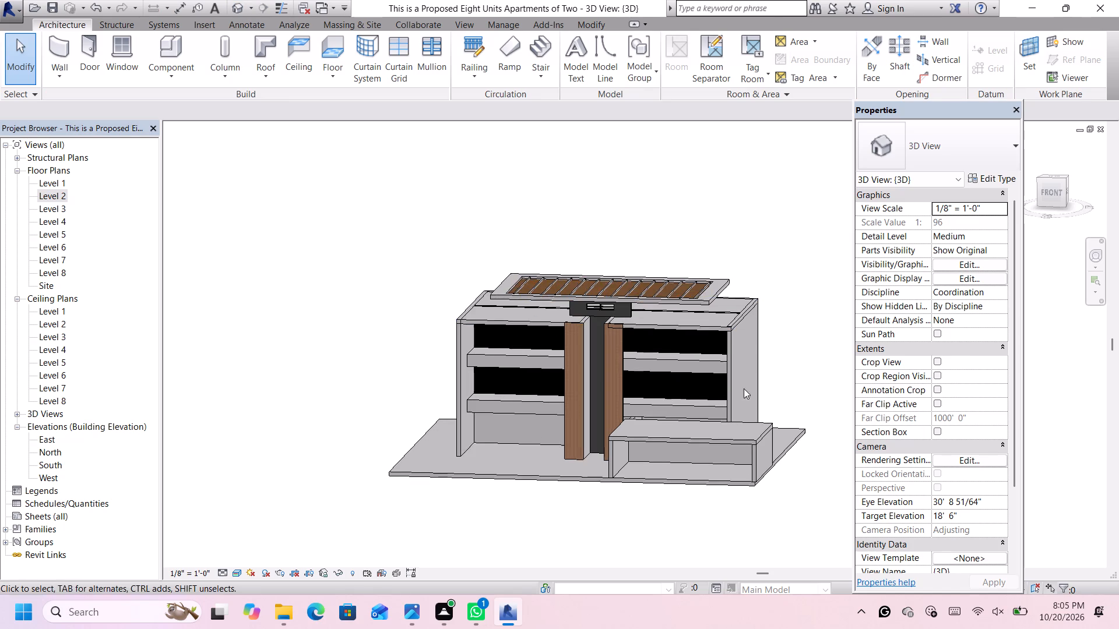
{"action": "scroll", "coordinate": [744, 388], "scroll_direction": "up", "scroll_amount": 1}
{"action": "scroll", "coordinate": [782, 433], "scroll_direction": "up", "scroll_amount": 4}
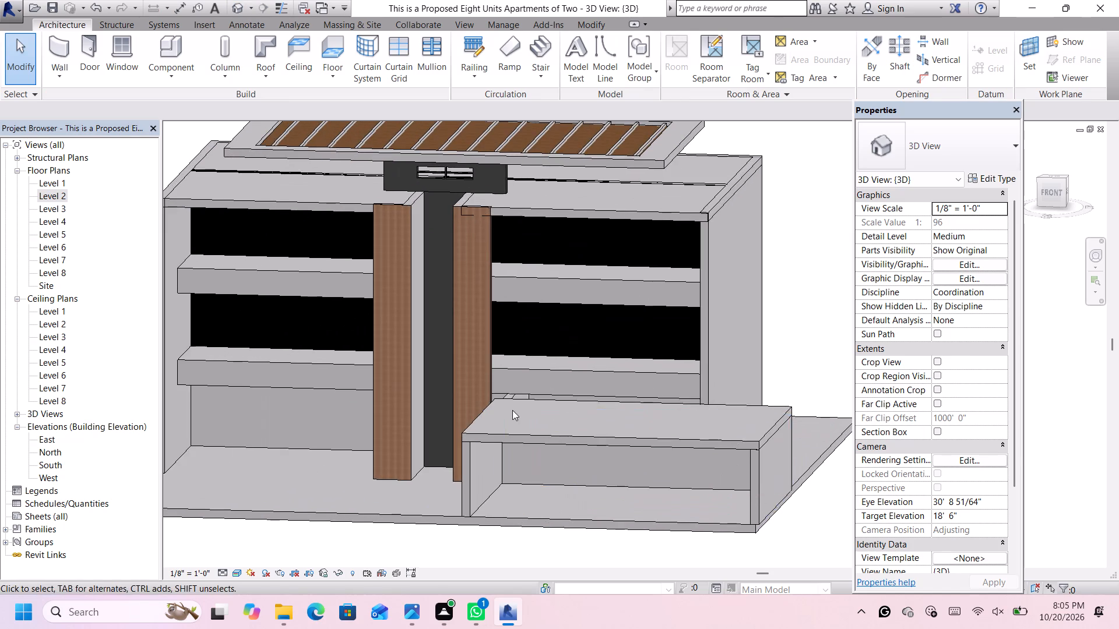
{"action": "scroll", "coordinate": [512, 405], "scroll_direction": "up", "scroll_amount": 8}
{"action": "scroll", "coordinate": [494, 397], "scroll_direction": "down", "scroll_amount": 9}
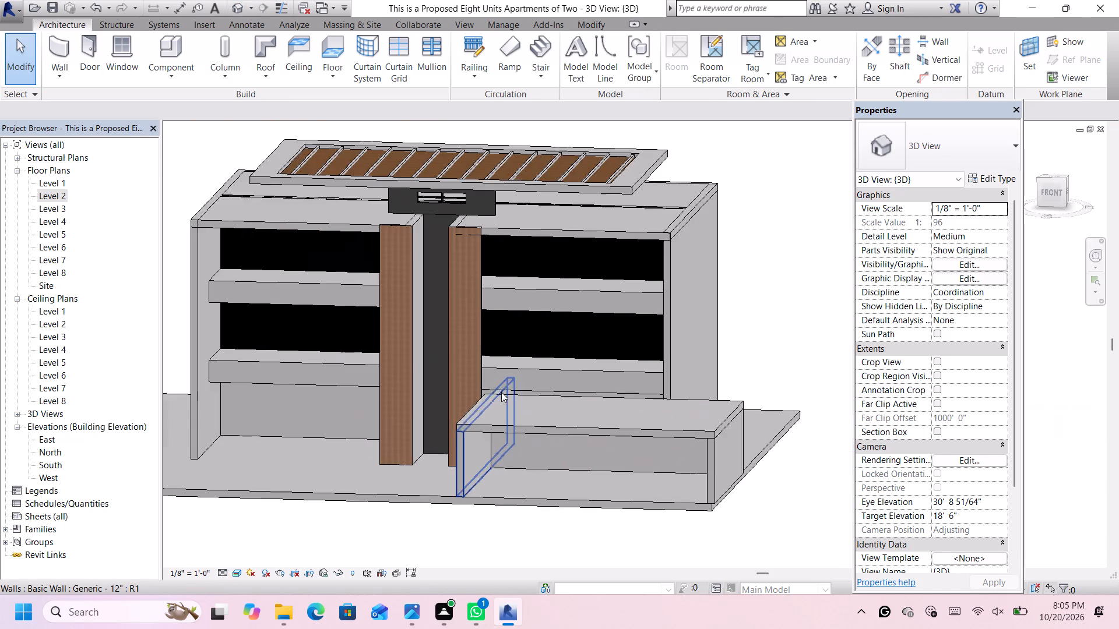
{"action": "scroll", "coordinate": [518, 460], "scroll_direction": "down", "scroll_amount": 1}
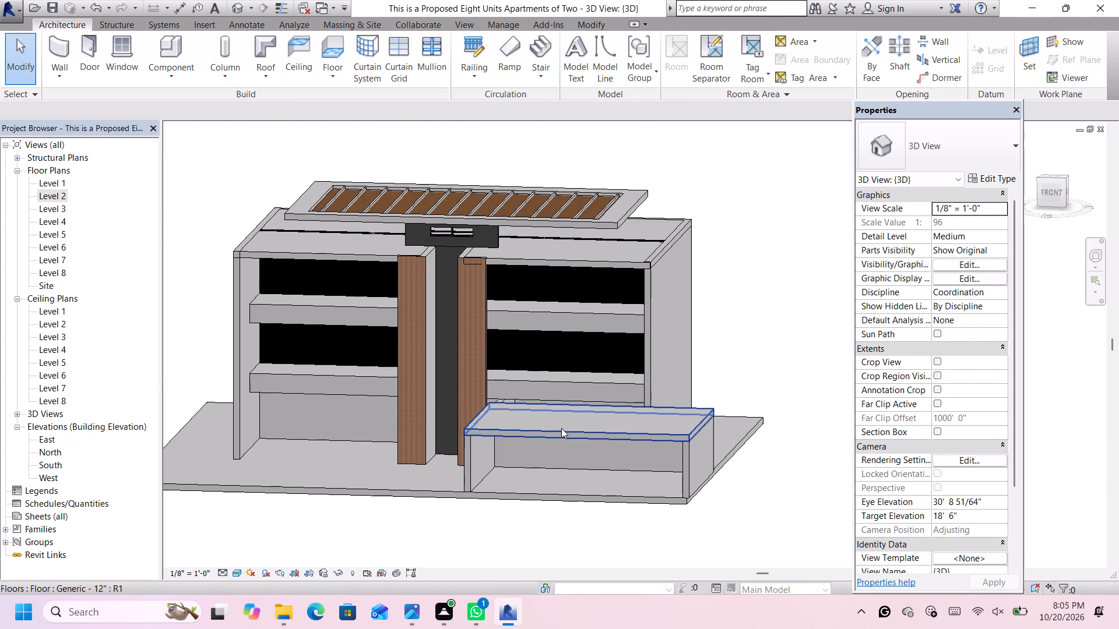
{"action": "scroll", "coordinate": [572, 435], "scroll_direction": "down", "scroll_amount": 3}
{"action": "scroll", "coordinate": [661, 448], "scroll_direction": "up", "scroll_amount": 2}
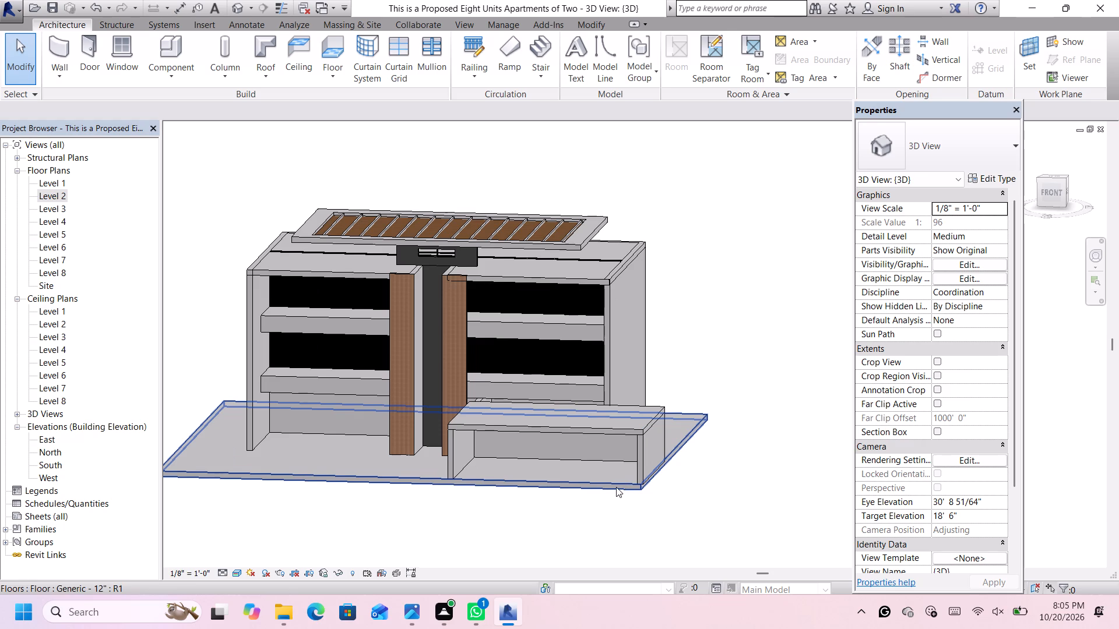
{"action": "middle_click", "coordinate": [616, 487]}
{"action": "middle_click", "coordinate": [615, 483]}
{"action": "middle_click_drag", "start_coordinate": [614, 478], "coordinate": [615, 475]}
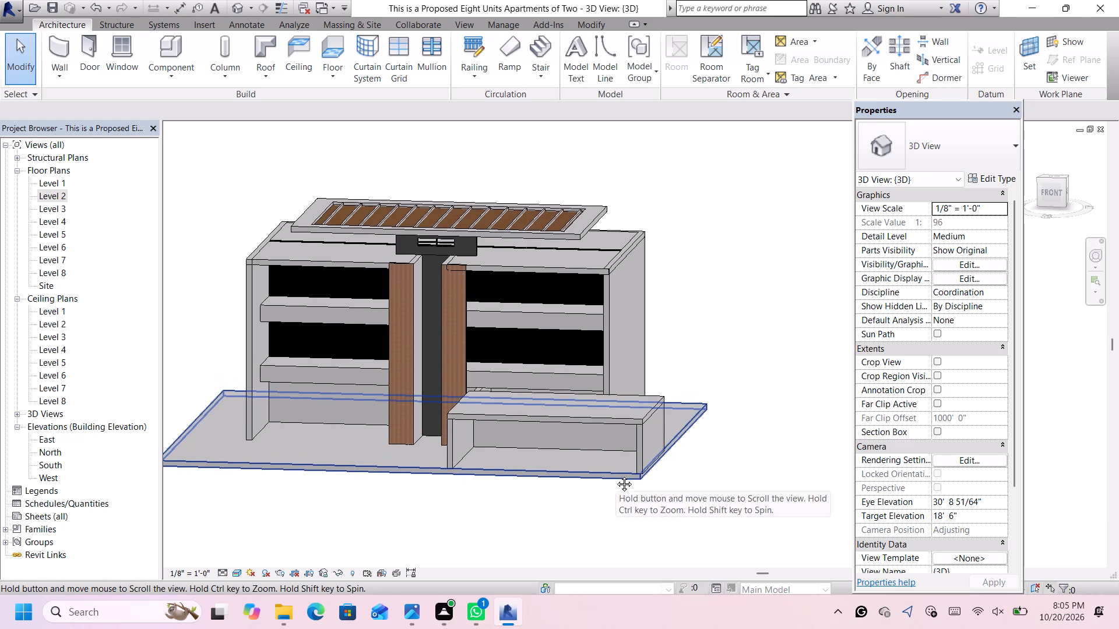
{"action": "middle_click_drag", "start_coordinate": [615, 475], "coordinate": [629, 430]}
{"action": "scroll", "coordinate": [570, 489], "scroll_direction": "down", "scroll_amount": 4}
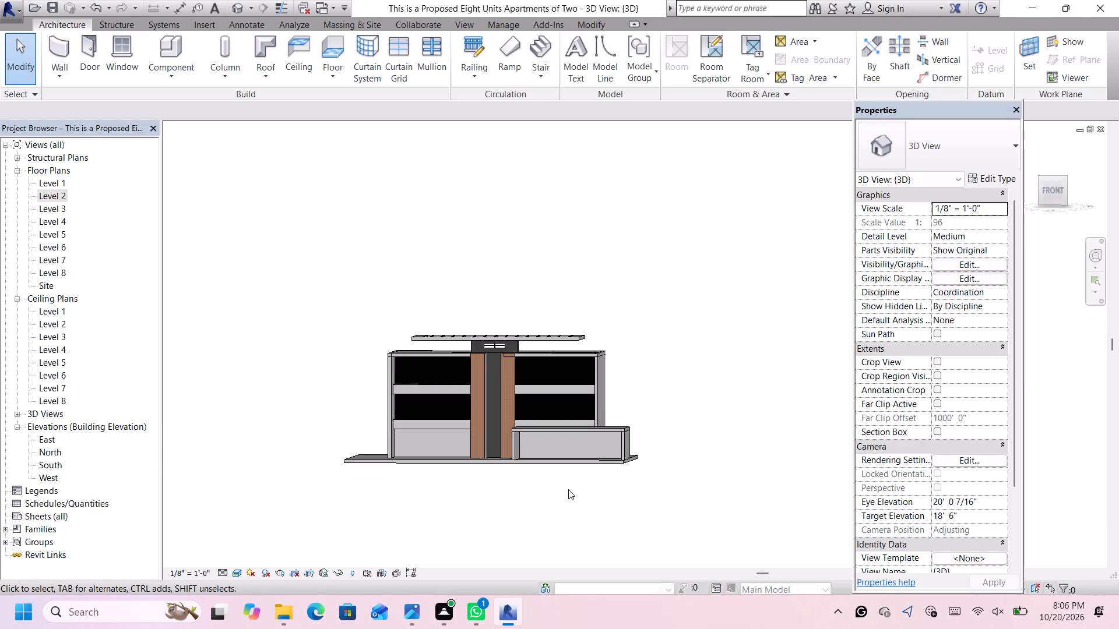
{"action": "middle_click_drag", "start_coordinate": [532, 494], "coordinate": [637, 510]}
{"action": "scroll", "coordinate": [635, 510], "scroll_direction": "up", "scroll_amount": 1, "text": "shift"}
{"action": "scroll", "coordinate": [637, 511], "scroll_direction": "up", "scroll_amount": 2}
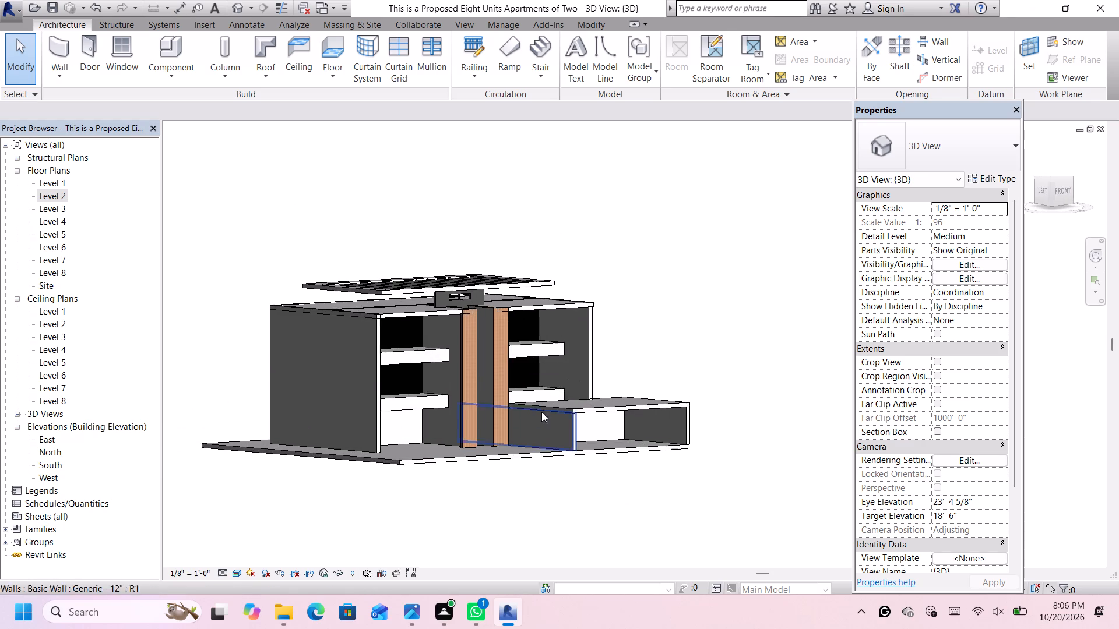
{"action": "scroll", "coordinate": [535, 402], "scroll_direction": "up", "scroll_amount": 11}
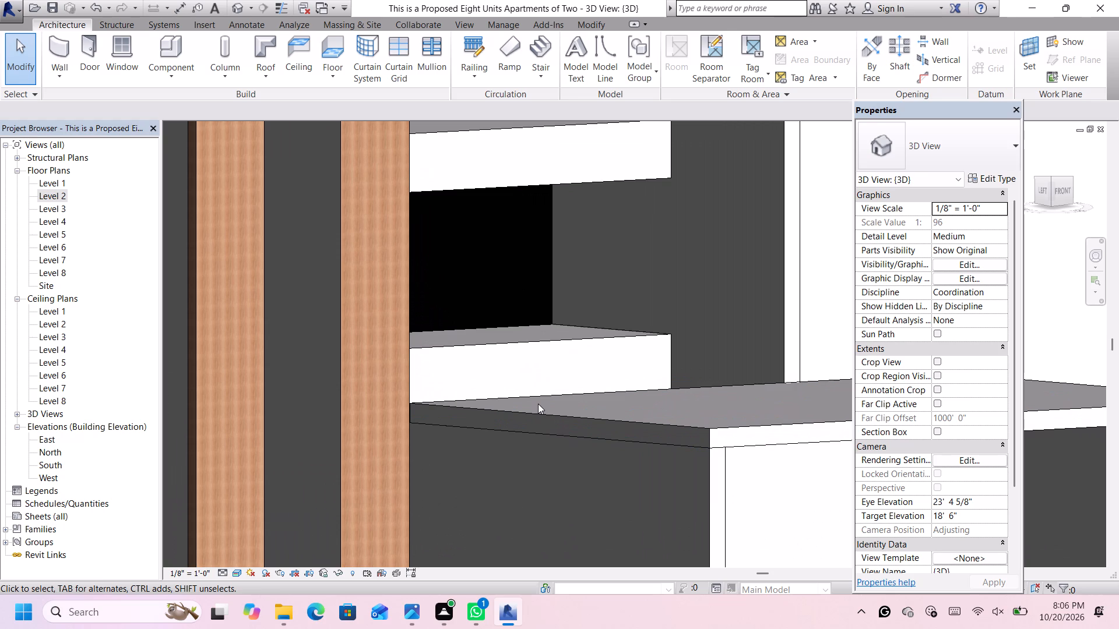
{"action": "scroll", "coordinate": [538, 404], "scroll_direction": "down", "scroll_amount": 3}
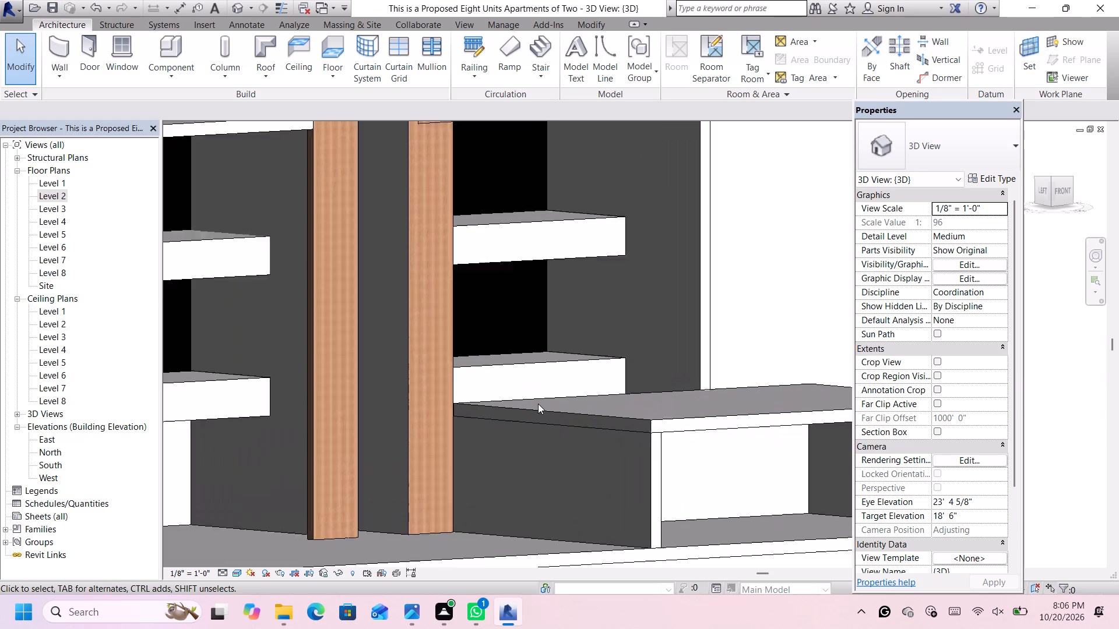
{"action": "scroll", "coordinate": [538, 404], "scroll_direction": "down", "scroll_amount": 6}
Edit the boundary of the front block's Level 2 floor in plan and delete its rear boundary line.
{"action": "double_click", "coordinate": [606, 405]}
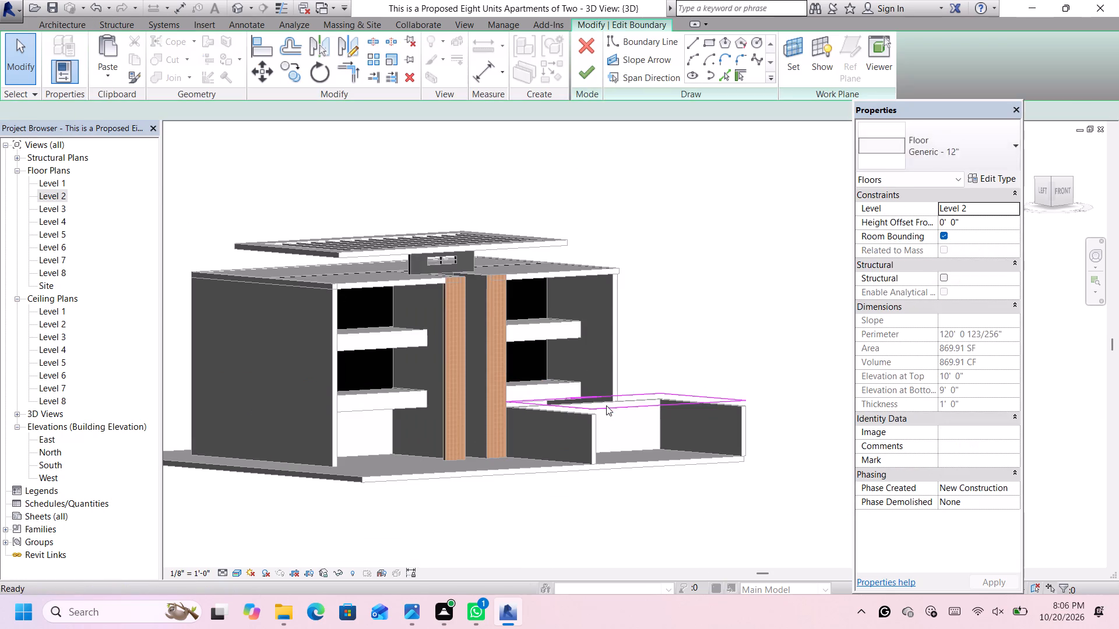
{"action": "double_click", "coordinate": [56, 195]}
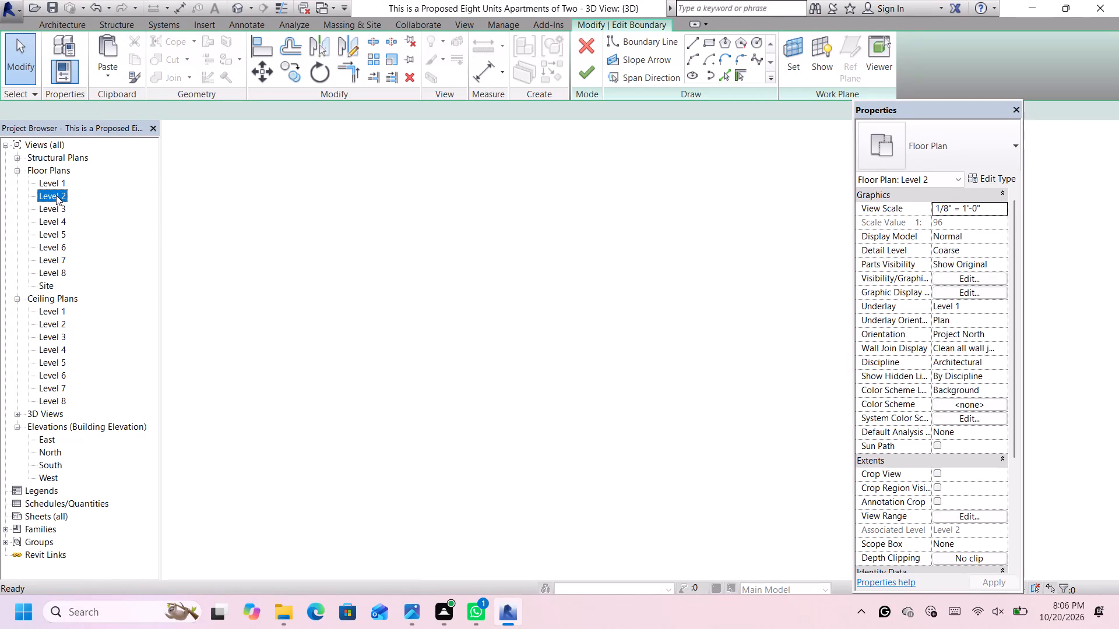
{"action": "scroll", "coordinate": [659, 405], "scroll_direction": "up", "scroll_amount": 3}
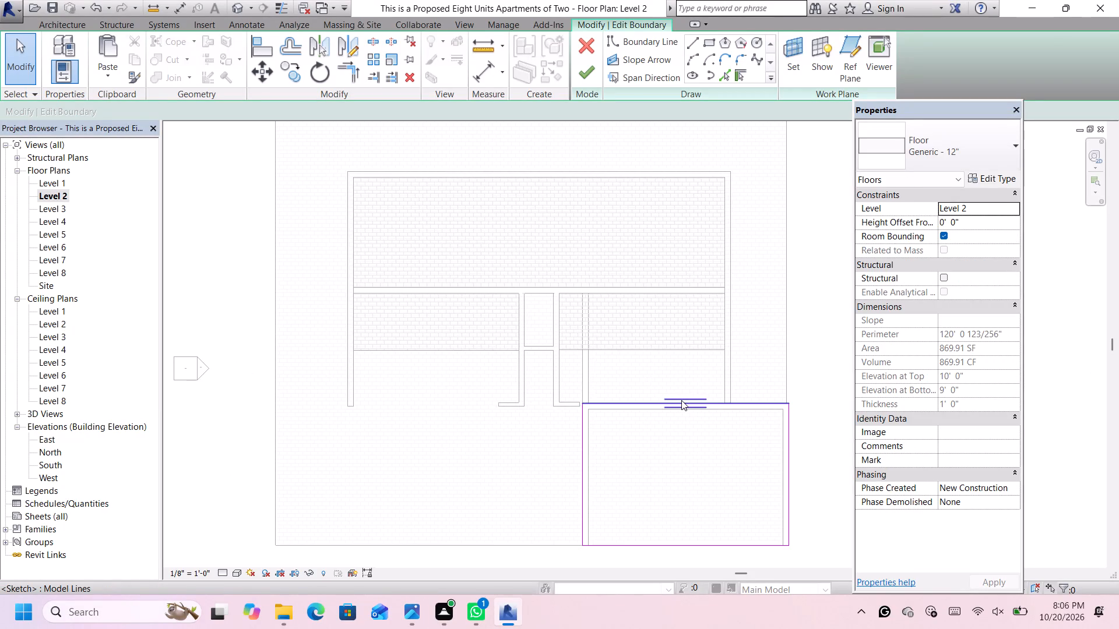
{"action": "left_click", "coordinate": [720, 401]}
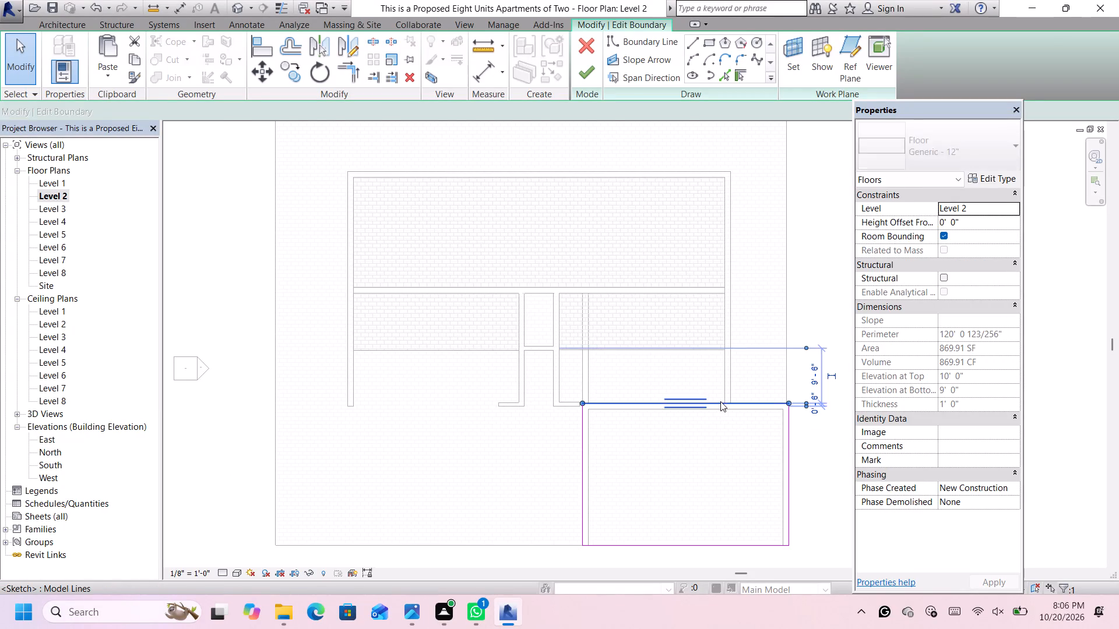
{"action": "key", "text": "Delete"}
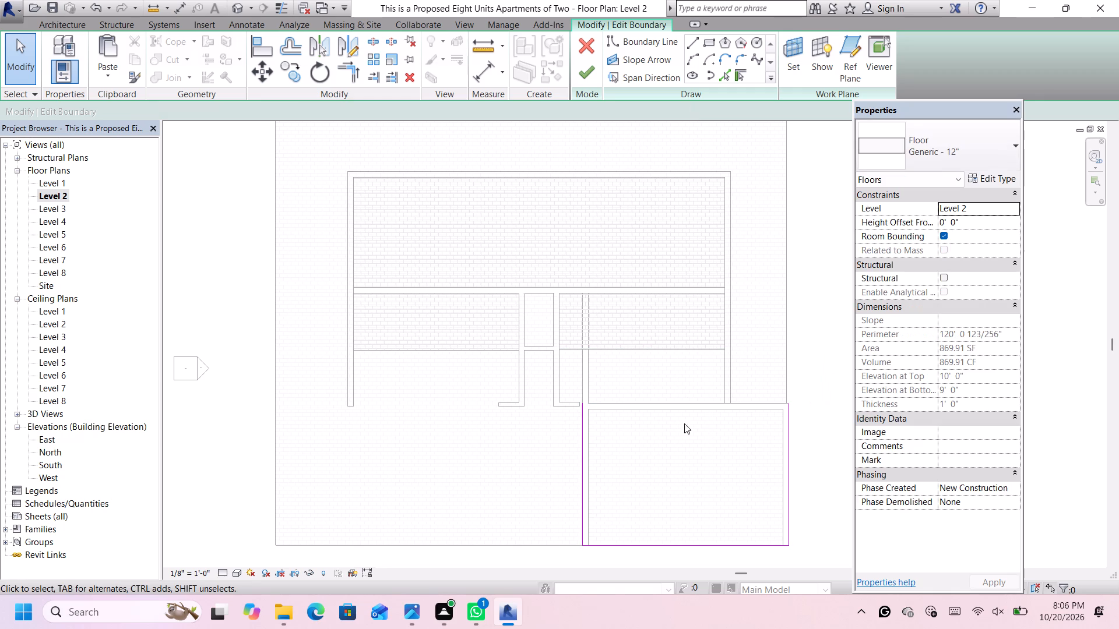
Redraw the rear boundary to meet the existing floor's front edge, 24' 6" wide, with an 11' return to the east corner, and finish.
{"action": "left_click", "coordinate": [691, 47]}
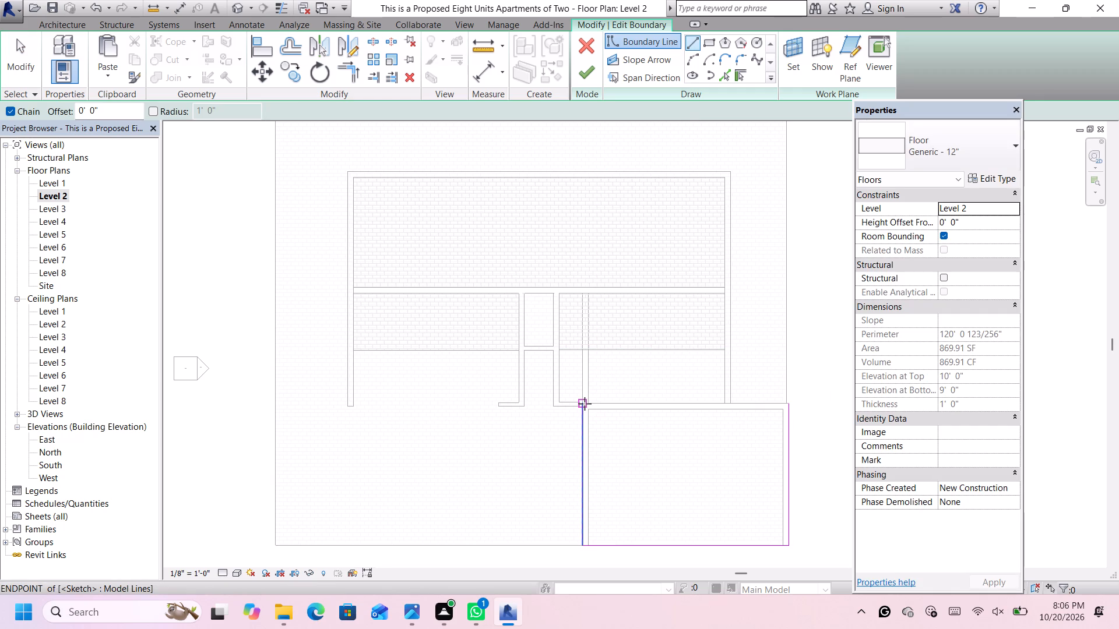
{"action": "left_click", "coordinate": [583, 404]}
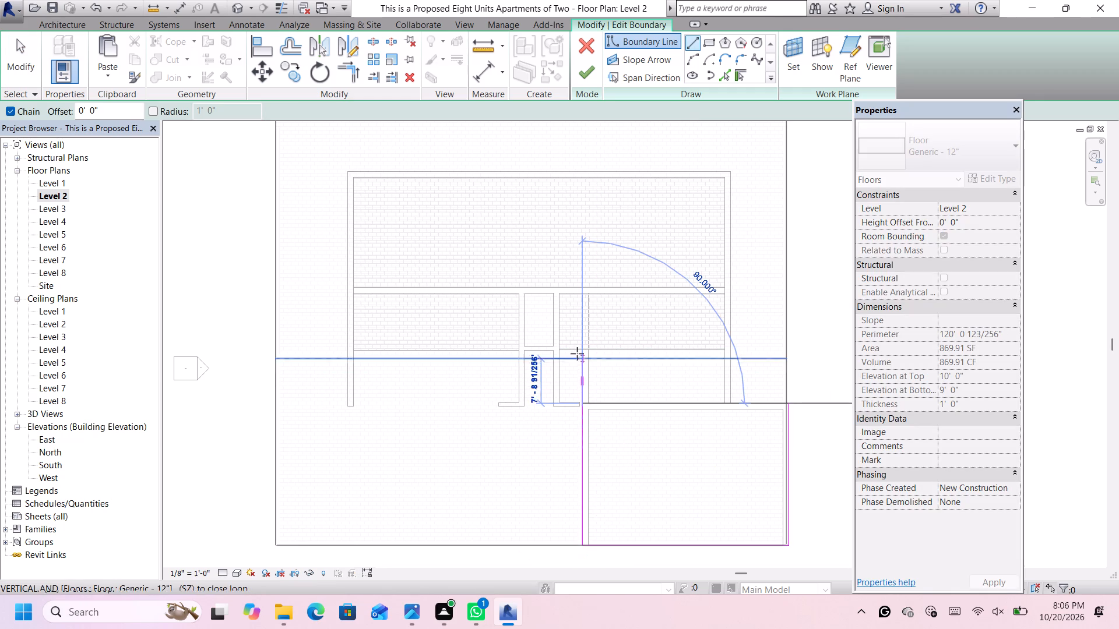
{"action": "left_click", "coordinate": [580, 351]}
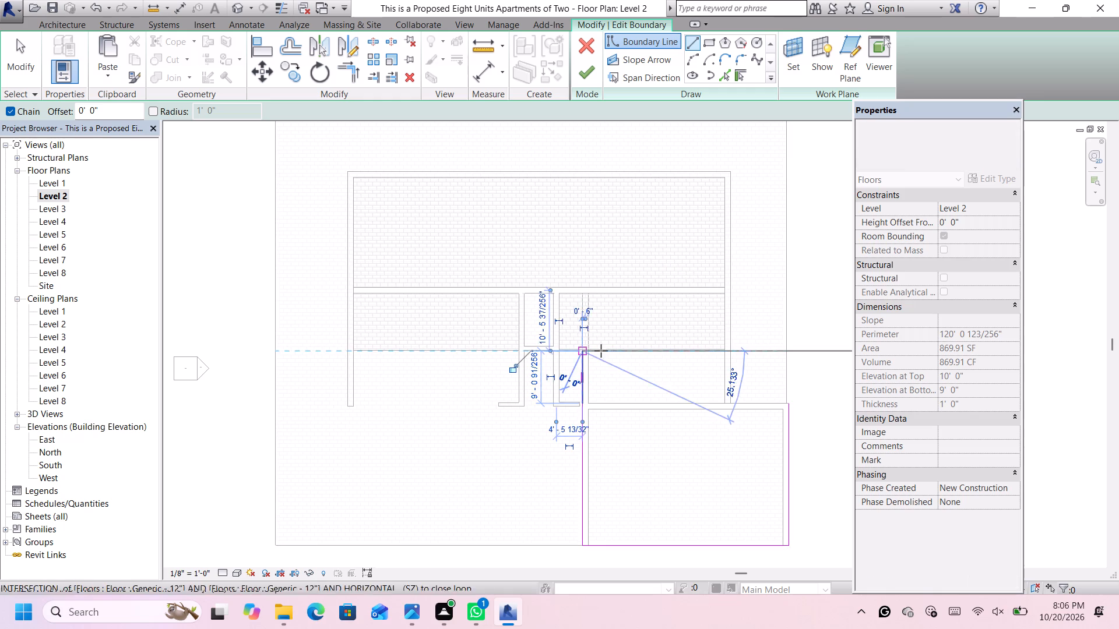
{"action": "left_click", "coordinate": [724, 351]}
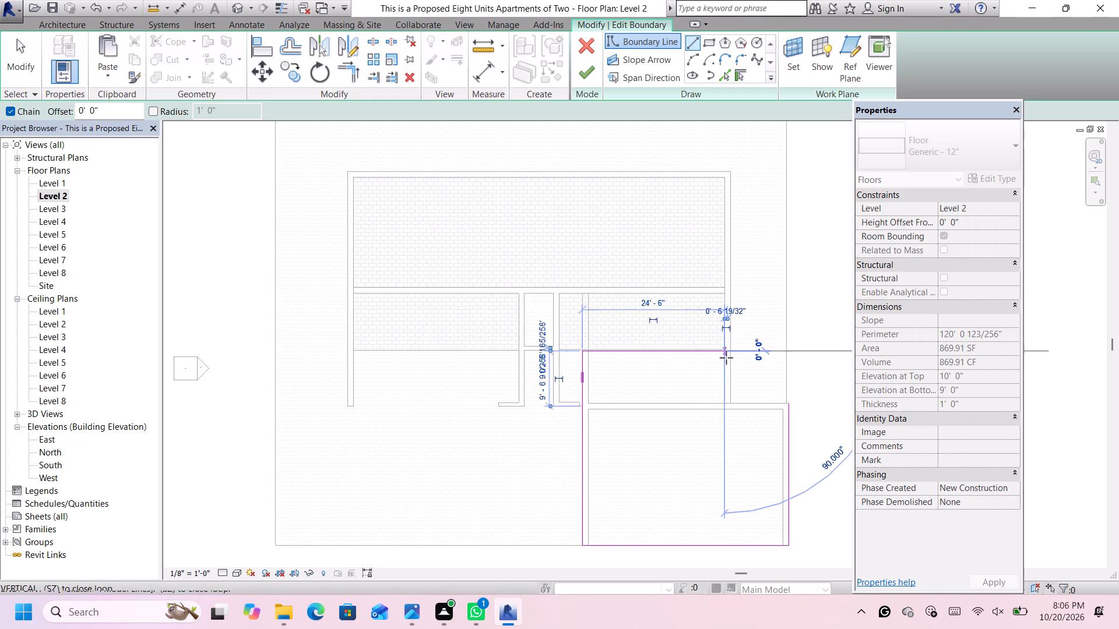
{"action": "left_click", "coordinate": [724, 403]}
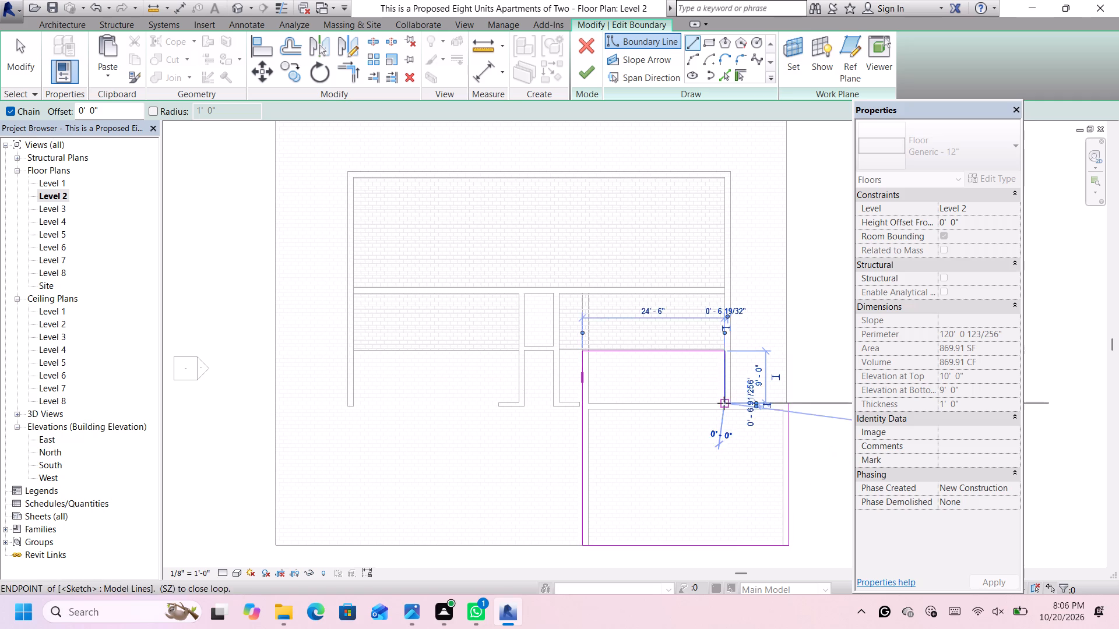
{"action": "left_click", "coordinate": [788, 402]}
{"action": "scroll", "coordinate": [817, 330], "scroll_direction": "down", "scroll_amount": 3}
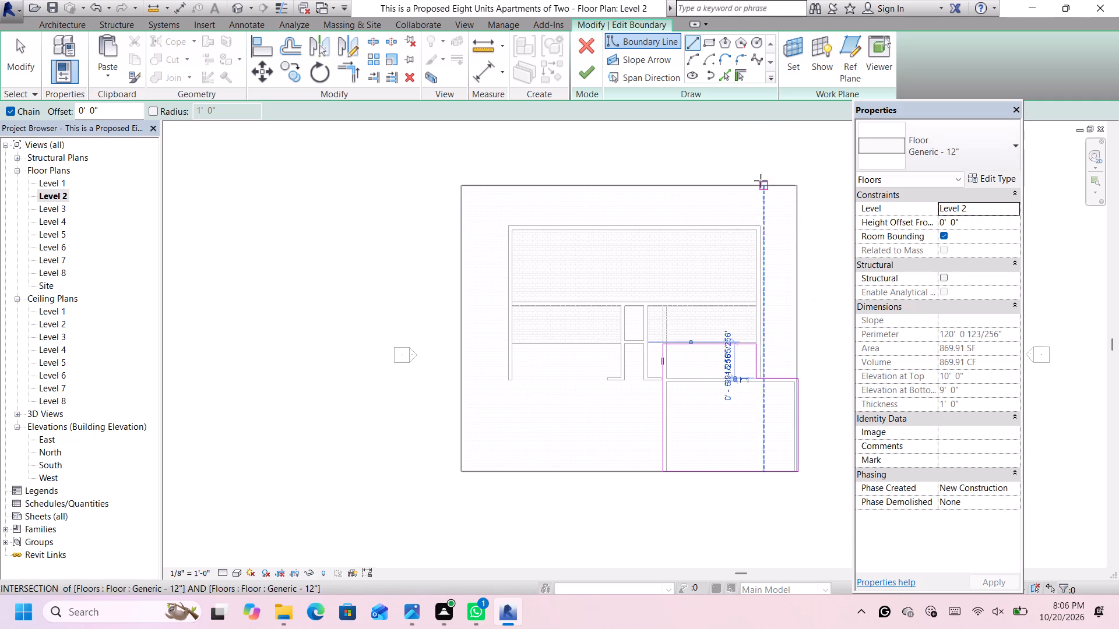
{"action": "scroll", "coordinate": [745, 161], "scroll_direction": "up", "scroll_amount": 2}
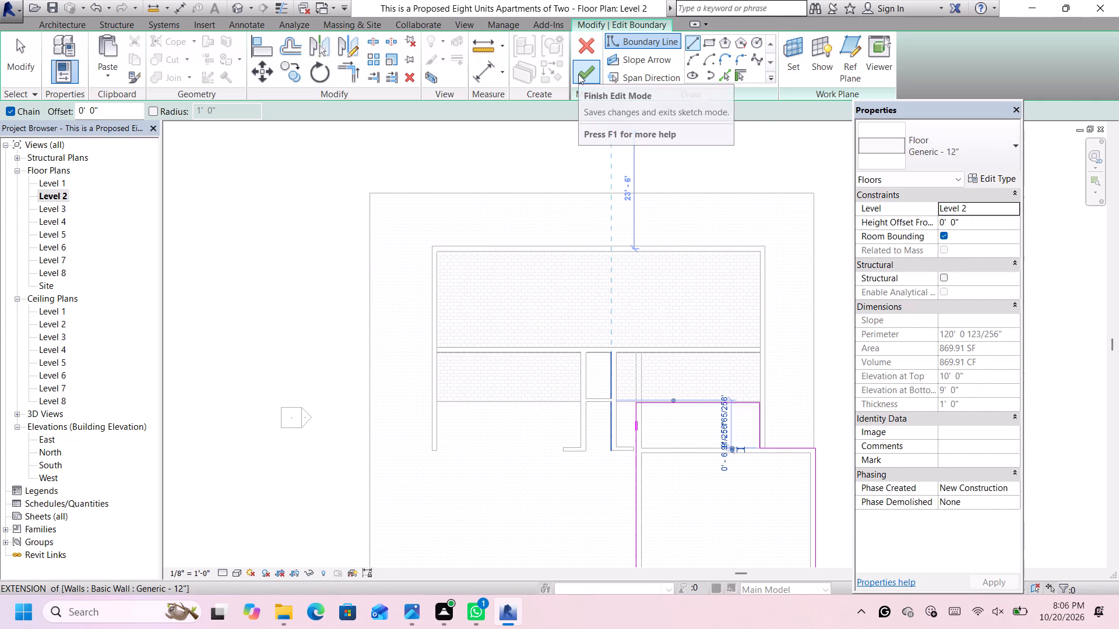
{"action": "left_click", "coordinate": [578, 74]}
{"action": "scroll", "coordinate": [689, 277], "scroll_direction": "down", "scroll_amount": 4}
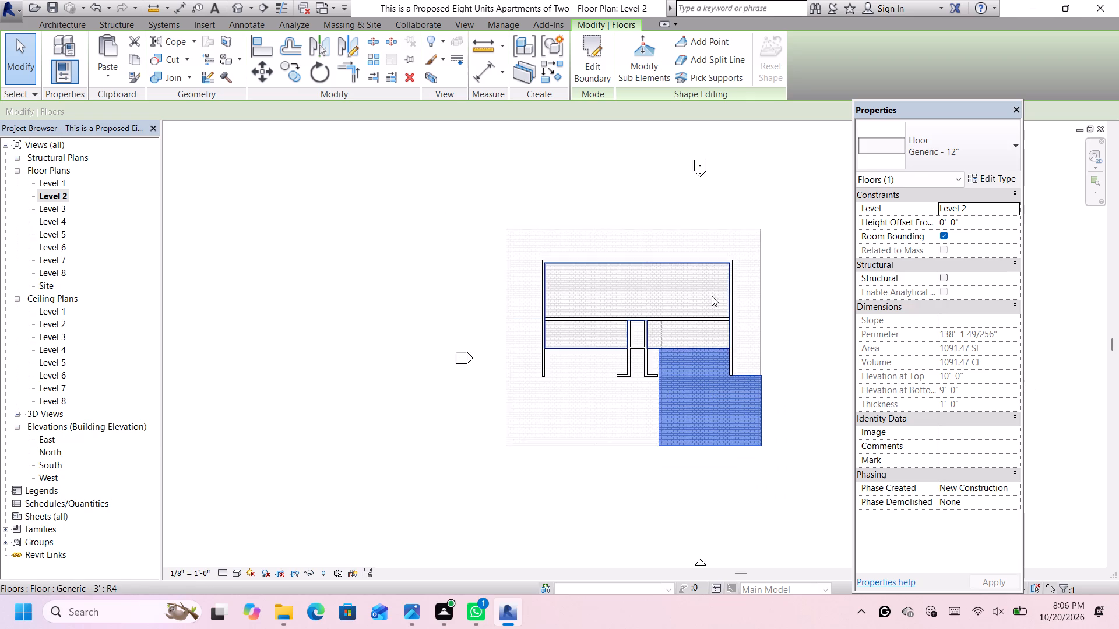
Examine the front block's reshaped Level 2 floor in 3D, from an angle and from the front.
{"action": "scroll", "coordinate": [755, 317], "scroll_direction": "up", "scroll_amount": 1}
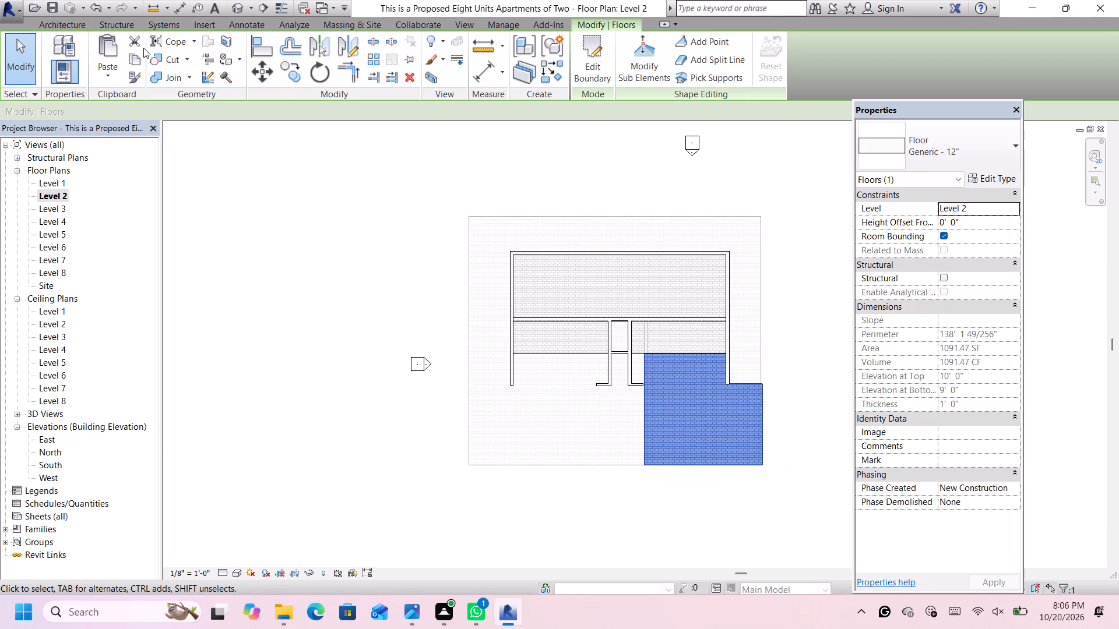
{"action": "left_click", "coordinate": [75, 18]}
{"action": "left_click", "coordinate": [75, 23]}
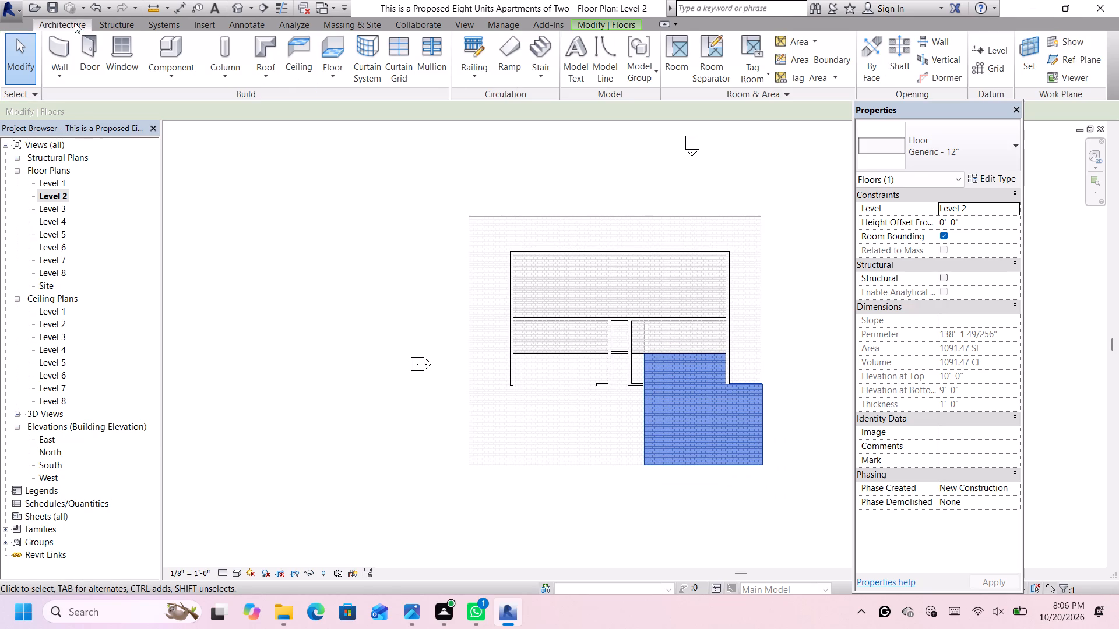
{"action": "left_click", "coordinate": [237, 9]}
{"action": "scroll", "coordinate": [776, 391], "scroll_direction": "up", "scroll_amount": 1}
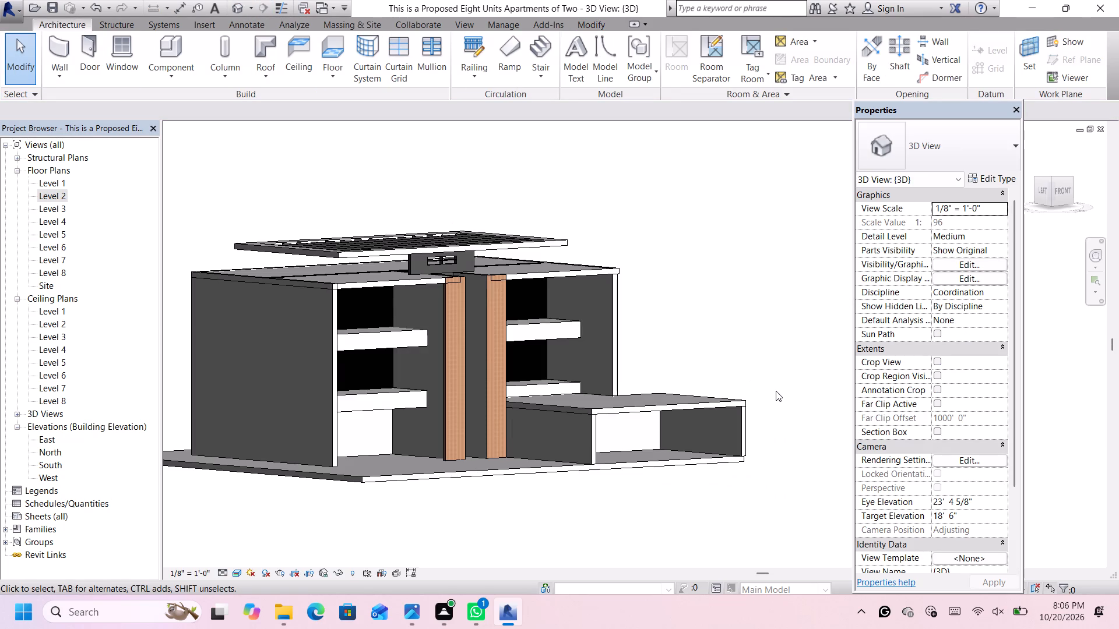
{"action": "scroll", "coordinate": [772, 393], "scroll_direction": "down", "scroll_amount": 3}
{"action": "scroll", "coordinate": [772, 397], "scroll_direction": "up", "scroll_amount": 2}
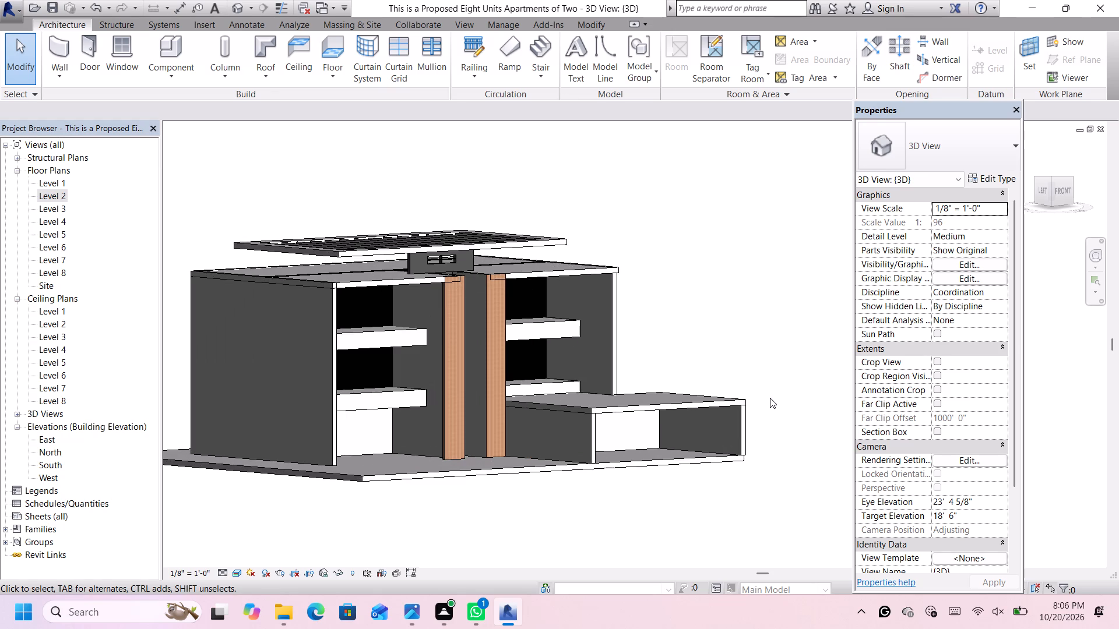
{"action": "middle_click_drag", "start_coordinate": [675, 334], "coordinate": [674, 332]}
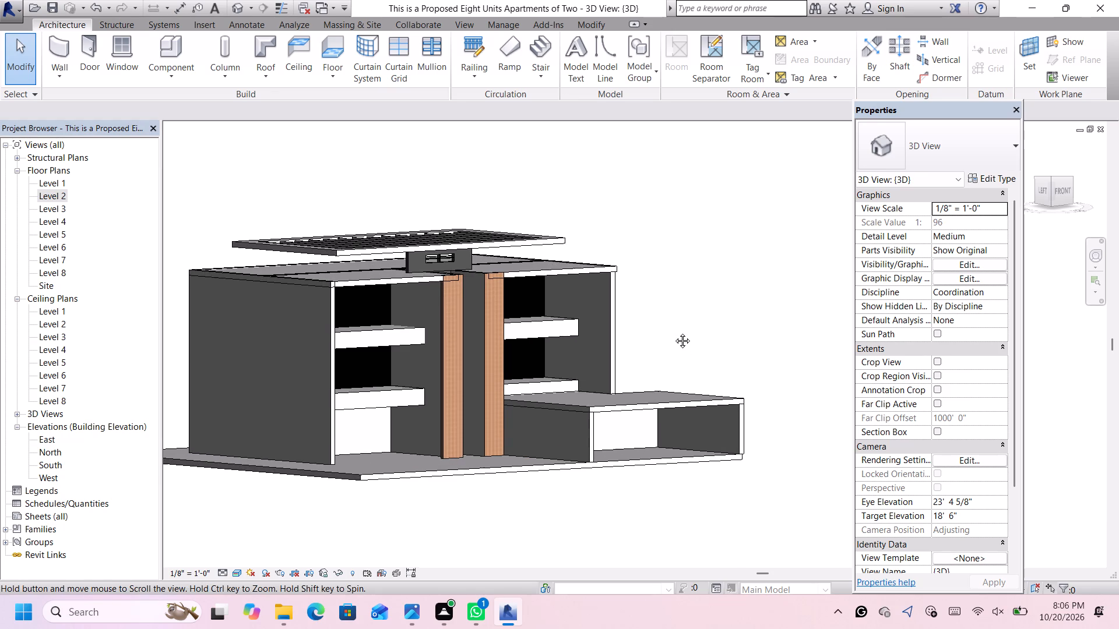
{"action": "middle_click_drag", "start_coordinate": [674, 332], "coordinate": [684, 344]}
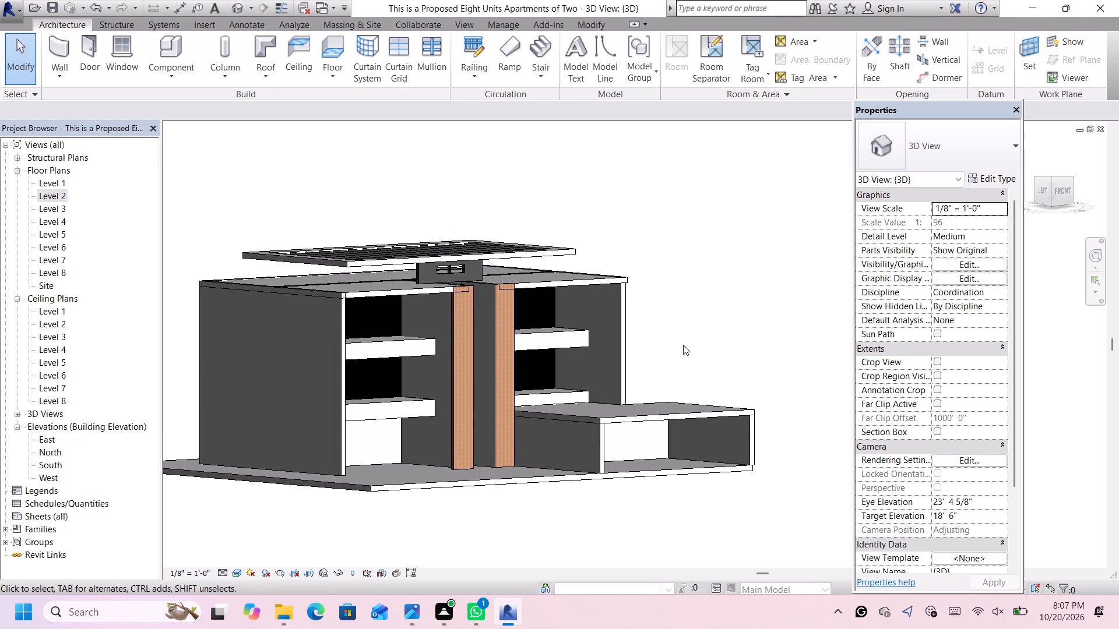
{"action": "scroll", "coordinate": [689, 355], "scroll_direction": "down", "scroll_amount": 3}
{"action": "scroll", "coordinate": [736, 344], "scroll_direction": "up", "scroll_amount": 2}
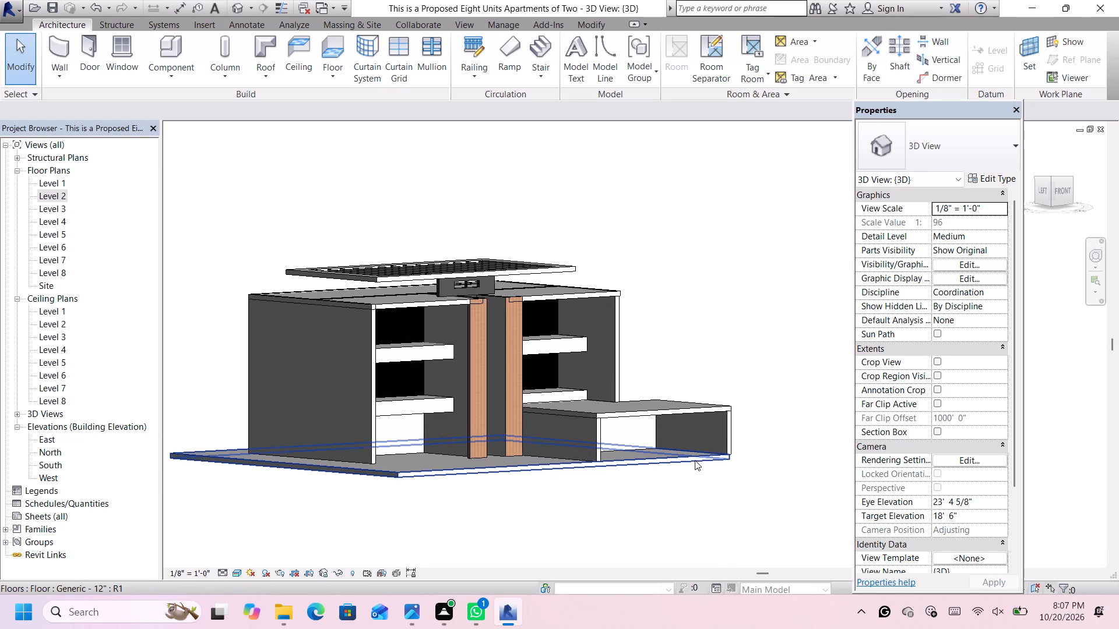
{"action": "left_click", "coordinate": [1067, 191]}
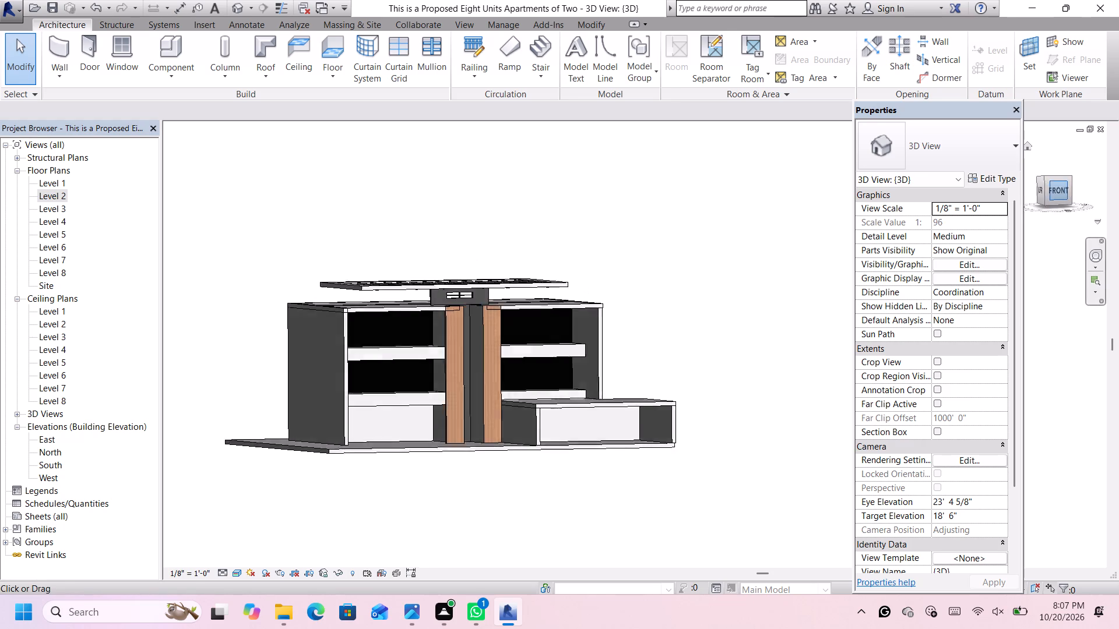
{"action": "scroll", "coordinate": [807, 362], "scroll_direction": "up", "scroll_amount": 3}
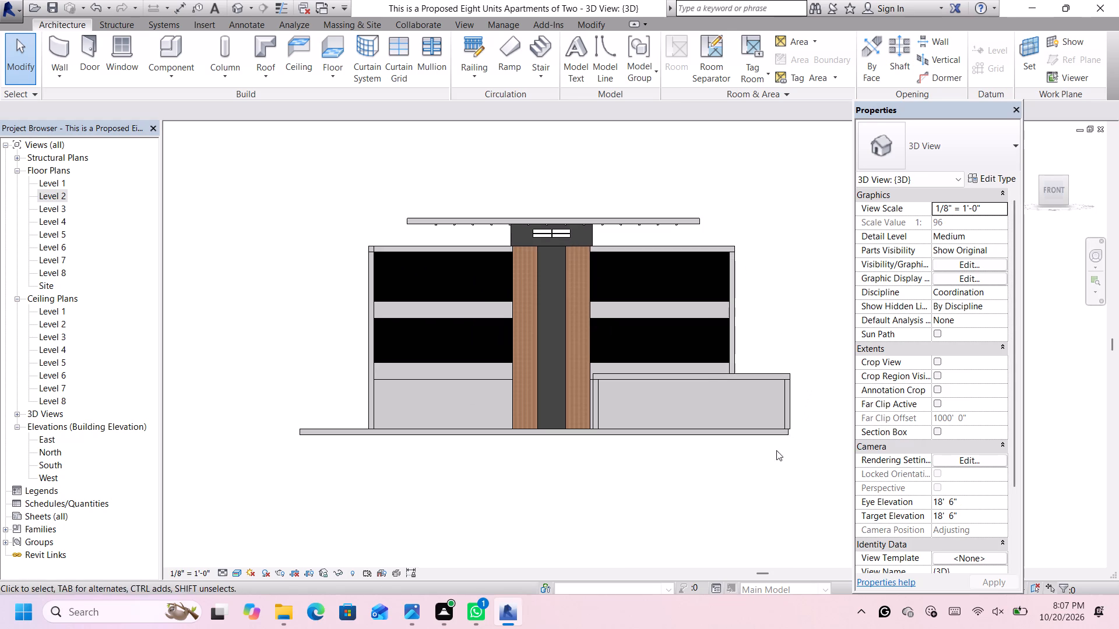
Edit the Level 1 base floor's boundary in plan and move its east edge 12' outward, making the slab 100' wide.
{"action": "left_click", "coordinate": [779, 432]}
{"action": "double_click", "coordinate": [779, 432]}
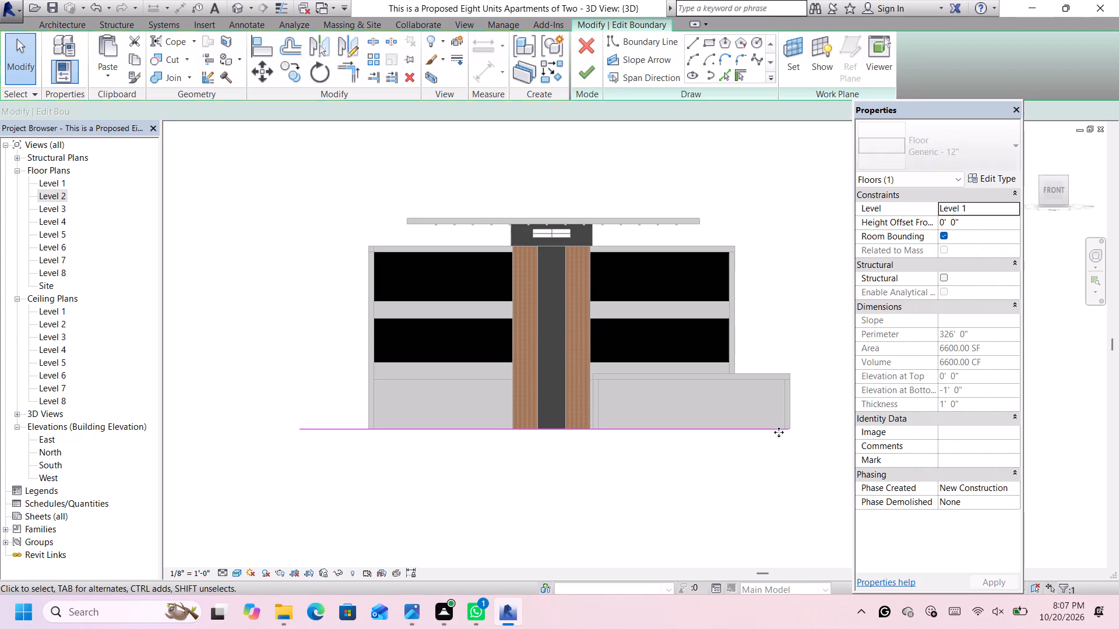
{"action": "double_click", "coordinate": [55, 181]}
{"action": "scroll", "coordinate": [753, 268], "scroll_direction": "down", "scroll_amount": 1}
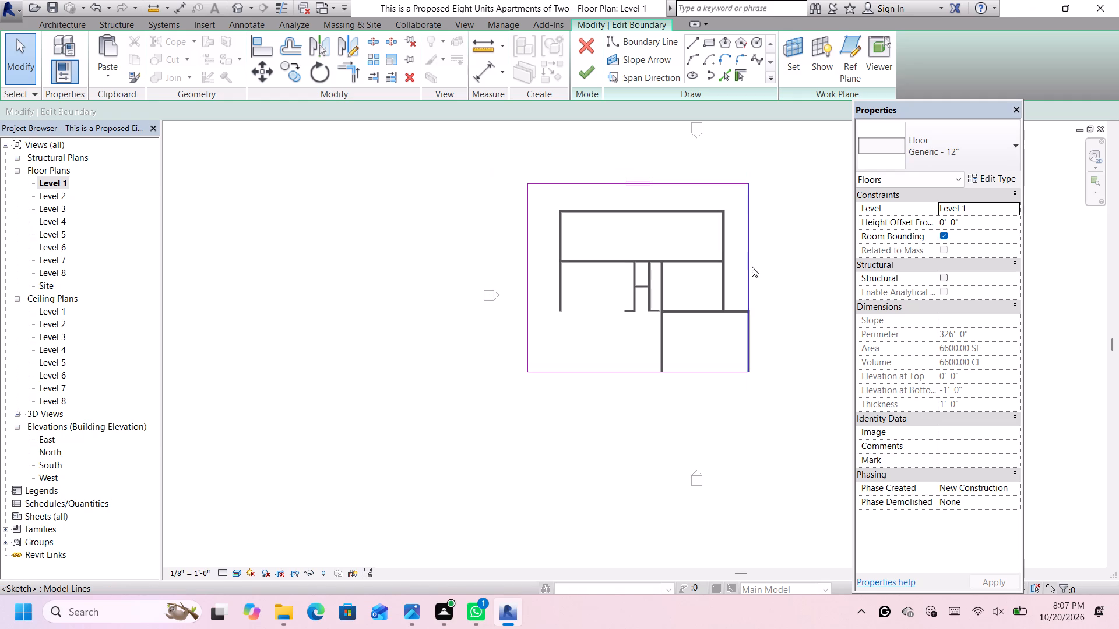
{"action": "scroll", "coordinate": [749, 267], "scroll_direction": "up", "scroll_amount": 3}
{"action": "left_click", "coordinate": [749, 267]}
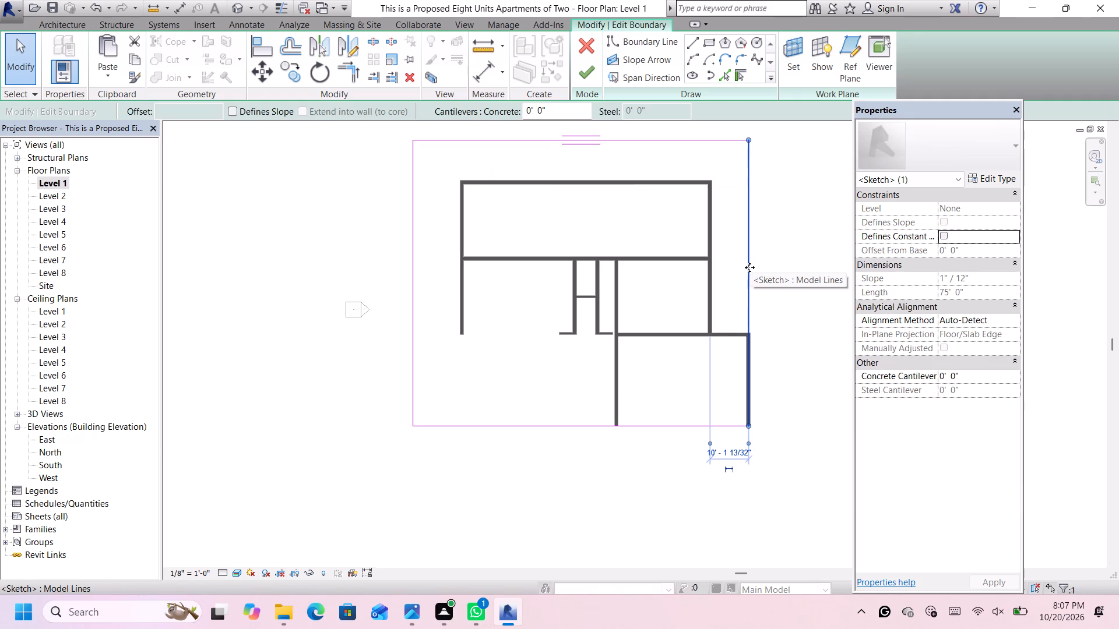
{"action": "key", "text": "Right"}
{"action": "key", "text": "Right"}
{"action": "key", "text": "Right"}
{"action": "key", "text": "Right"}
{"action": "key", "text": "Right"}
{"action": "key", "text": "Right"}
{"action": "key", "text": "Right"}
{"action": "key", "text": "Right"}
{"action": "key", "text": "Right"}
{"action": "key", "text": "Right"}
{"action": "key", "text": "Right"}
{"action": "key", "text": "Right"}
{"action": "key", "text": "Right"}
{"action": "key", "text": "Right"}
{"action": "key", "text": "Right"}
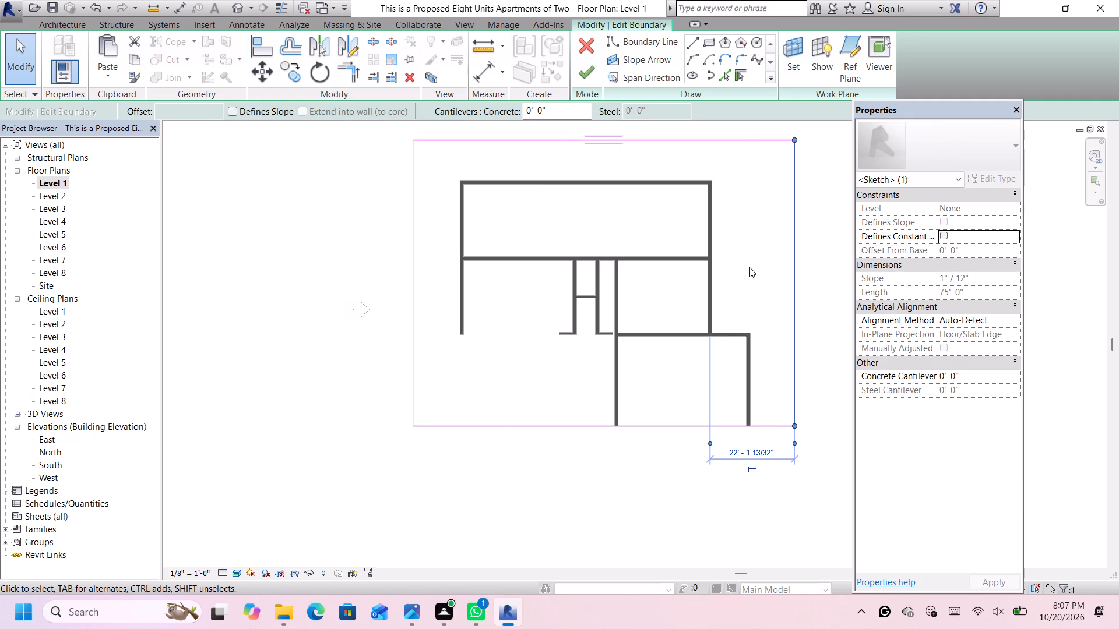
{"action": "key", "text": "Right"}
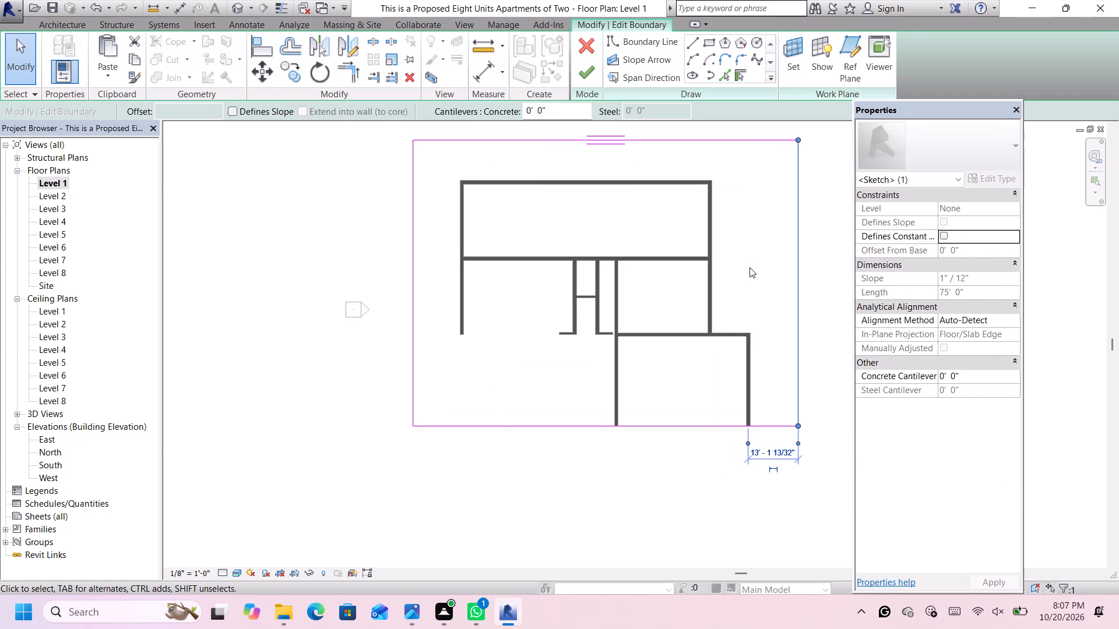
{"action": "key", "text": "Left"}
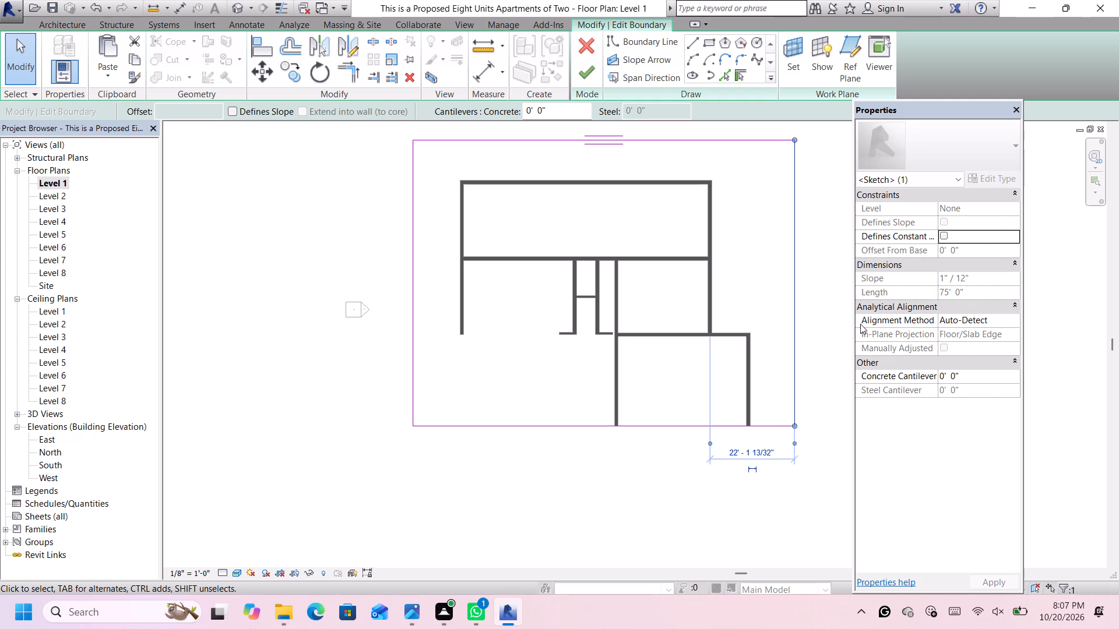
Move the base floor's south boundary line 5' outward, about 29' 3" from the core's front wall line, and finish the boundary.
{"action": "left_click", "coordinate": [588, 426]}
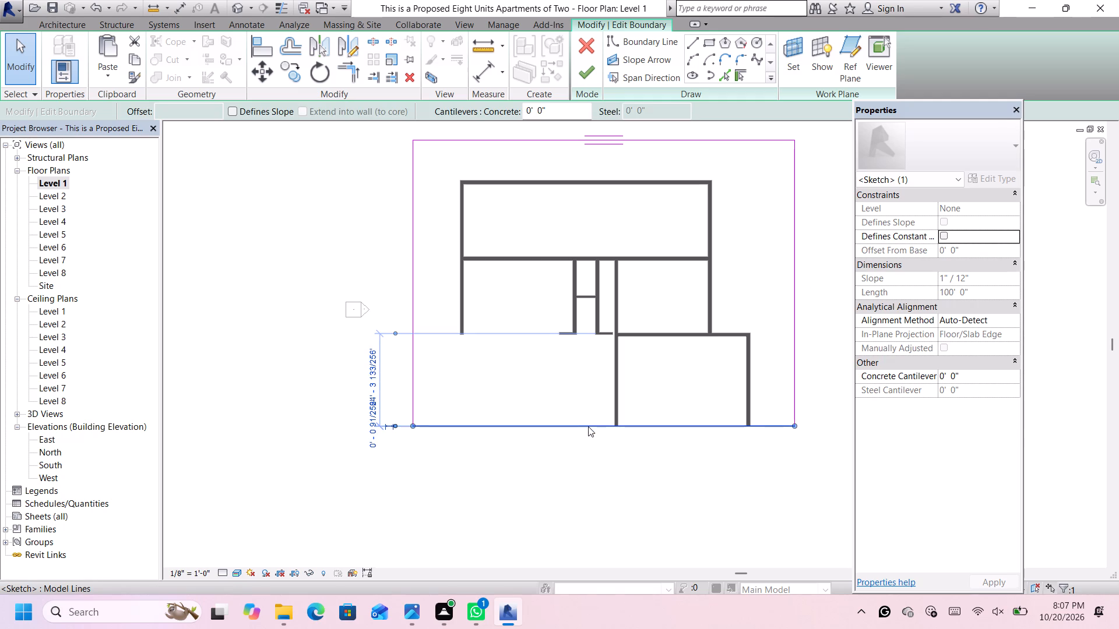
{"action": "key", "text": "Down"}
{"action": "key", "text": "Down"}
{"action": "key", "text": "Down"}
{"action": "key", "text": "Down"}
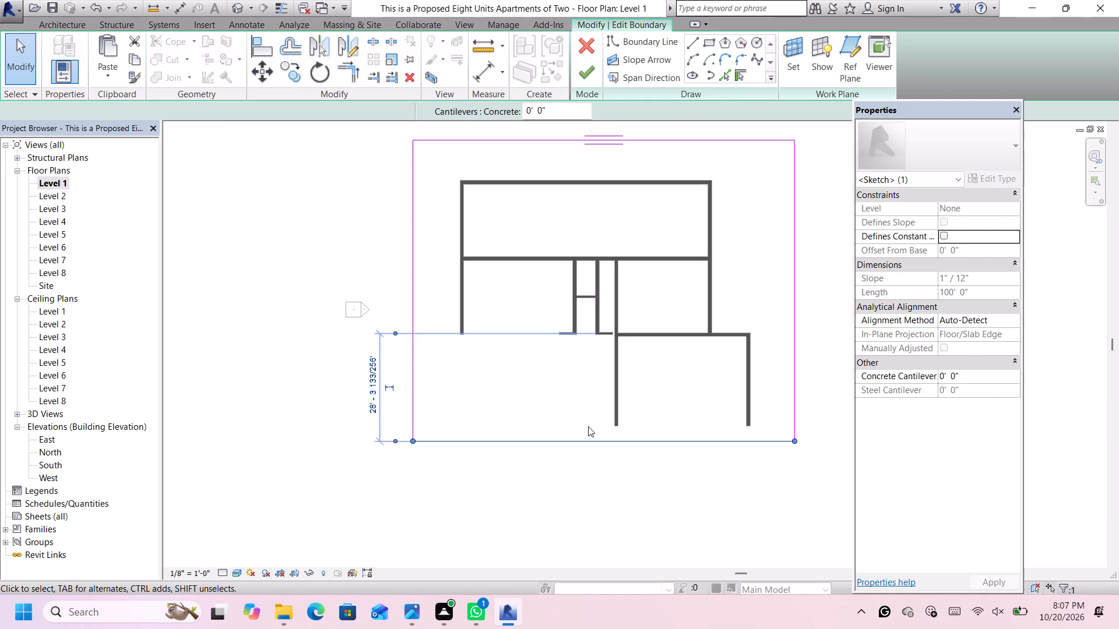
{"action": "key", "text": "Down"}
{"action": "key", "text": "Down"}
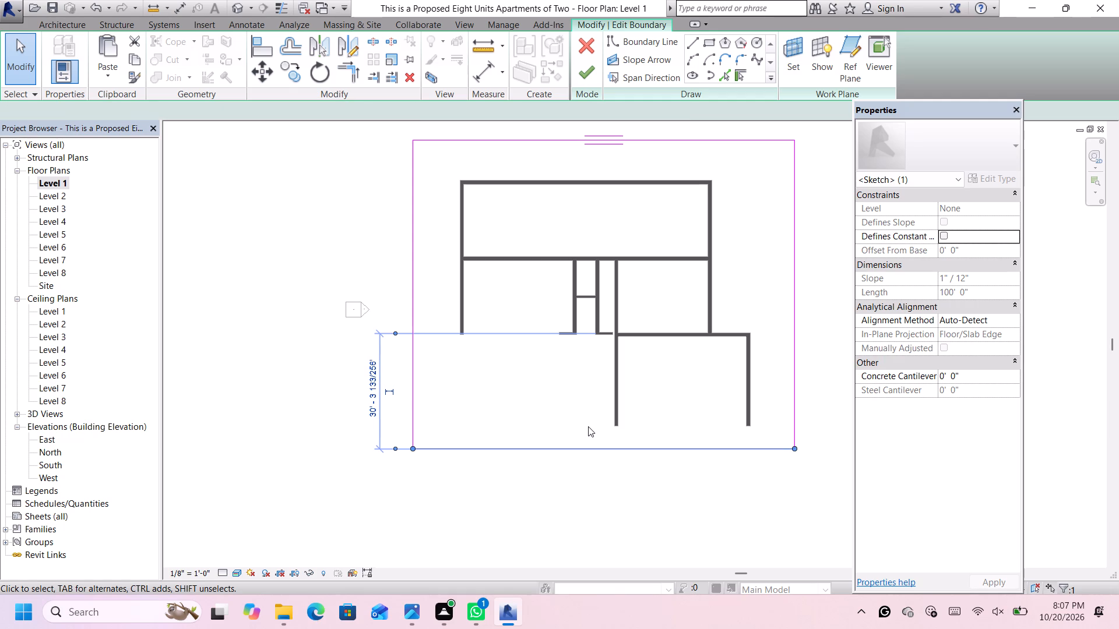
{"action": "key", "text": "Up"}
{"action": "key", "text": "Up"}
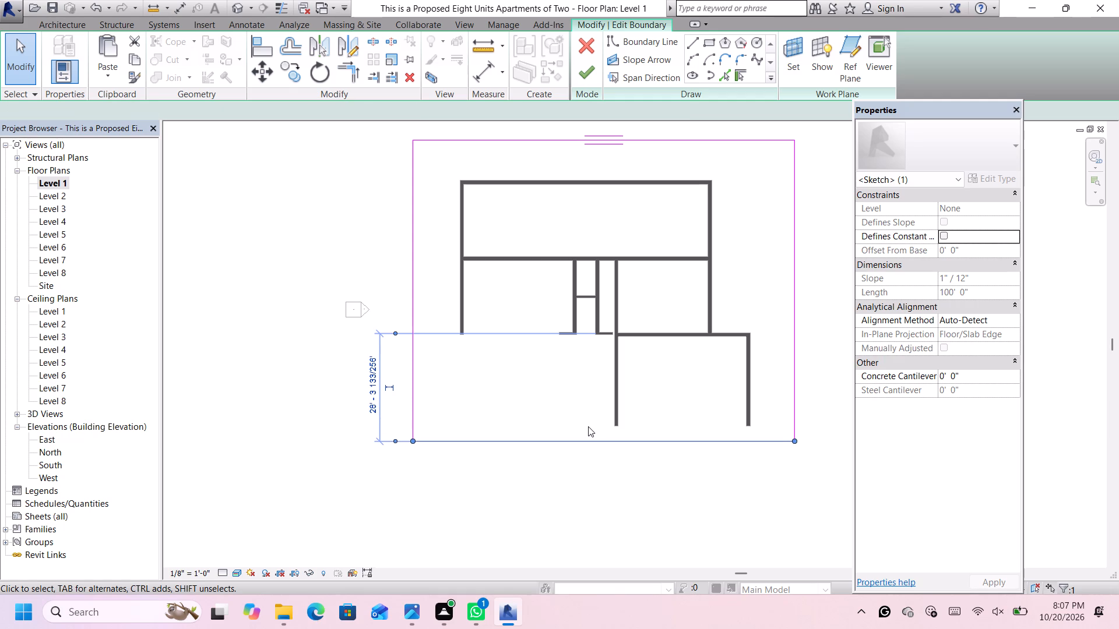
{"action": "key", "text": "Down"}
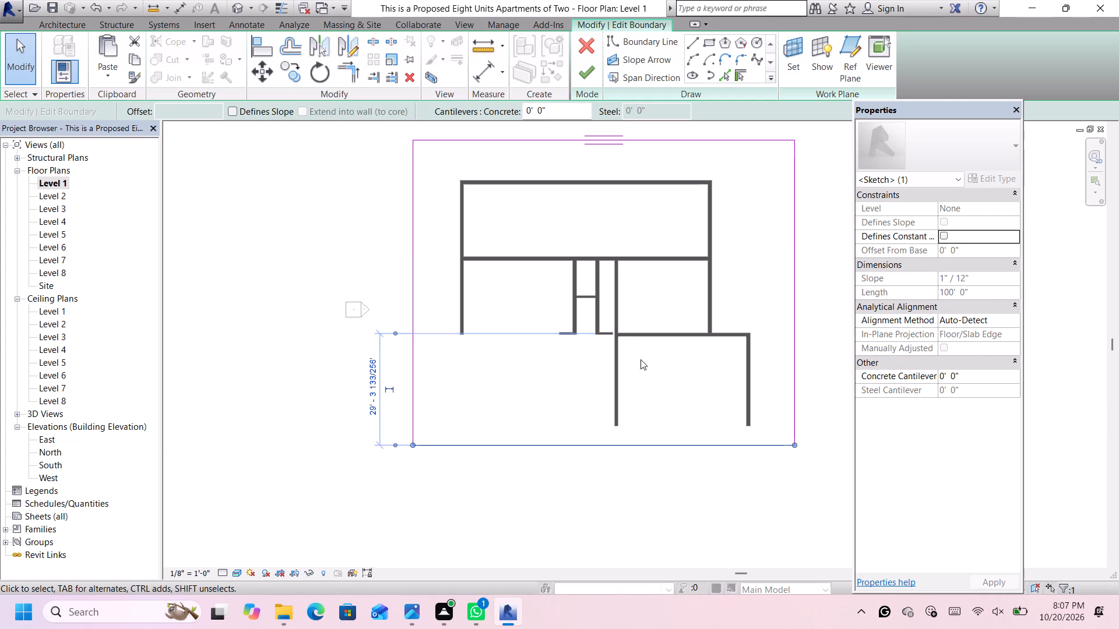
{"action": "left_click", "coordinate": [838, 225]}
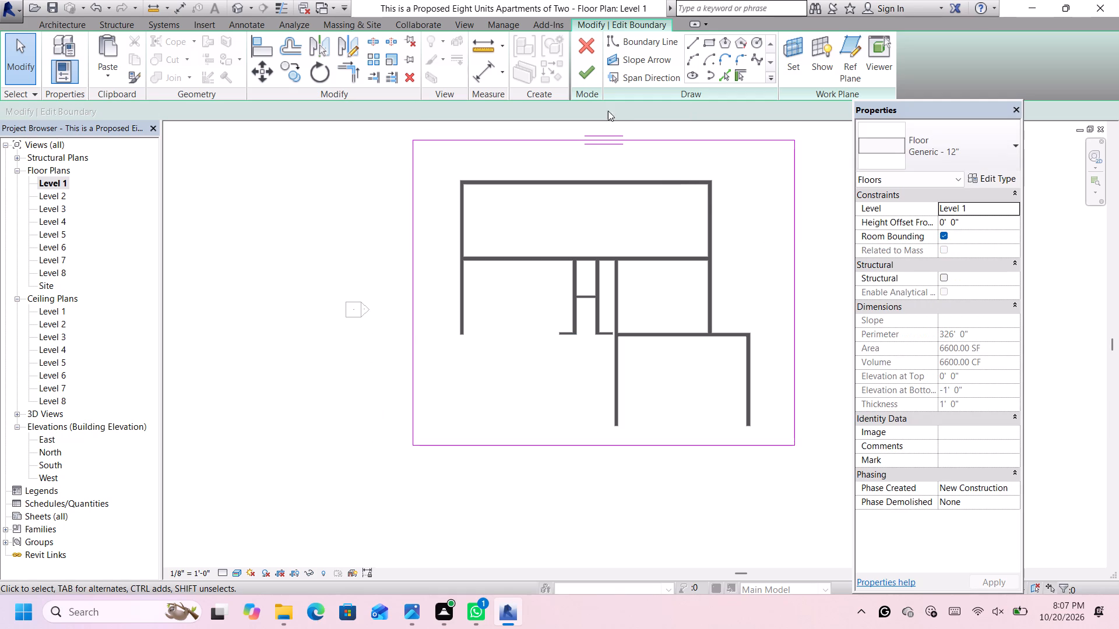
{"action": "left_click", "coordinate": [593, 81]}
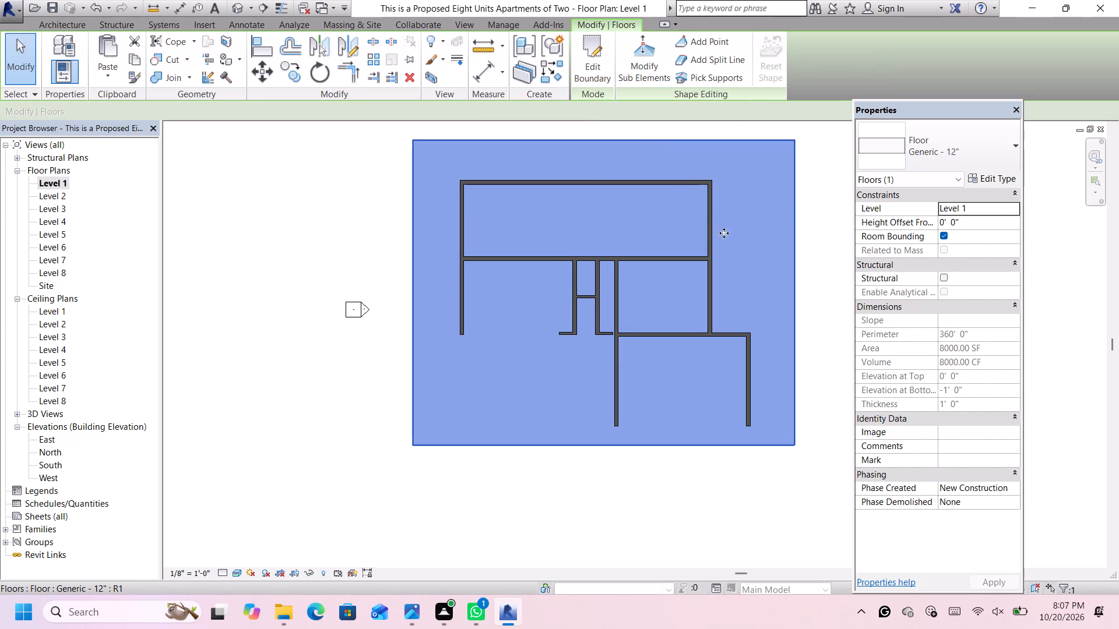
In the 3D front view, place a Fixed 36" x 72" window near the floor in the ground-floor west bay wall, 3' 6" from its west end.
{"action": "left_click", "coordinate": [232, 2]}
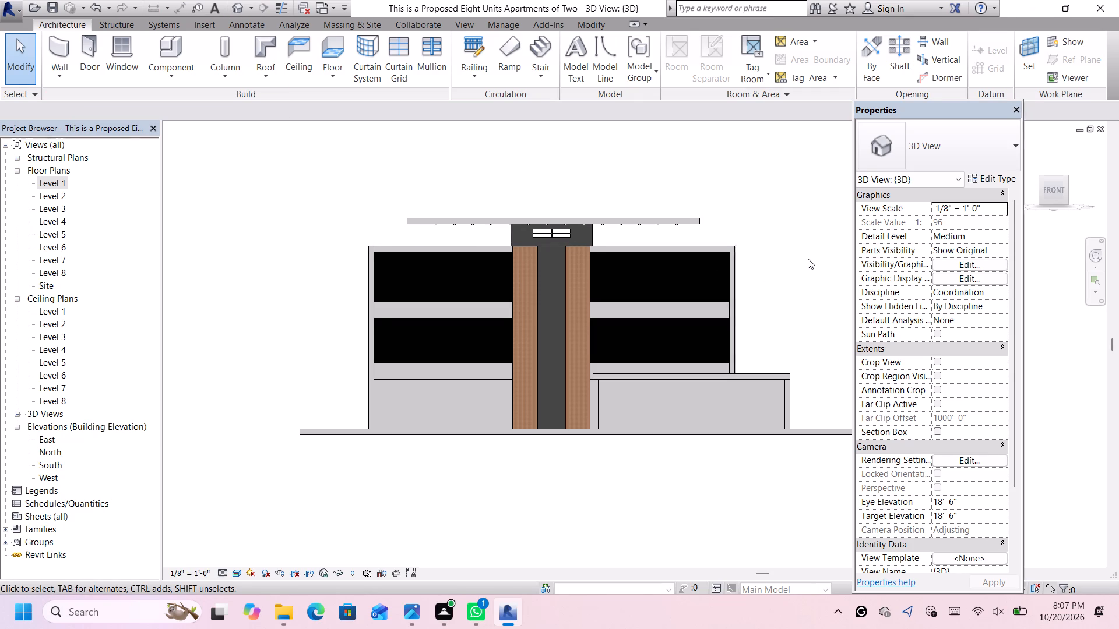
{"action": "scroll", "coordinate": [812, 258], "scroll_direction": "up", "scroll_amount": 2}
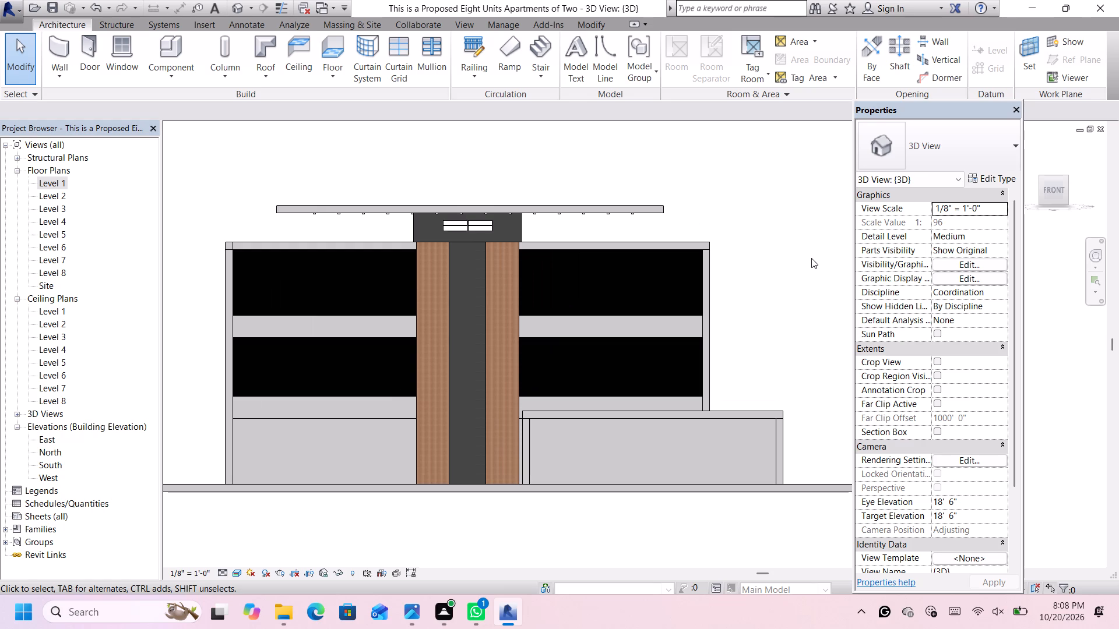
{"action": "scroll", "coordinate": [811, 259], "scroll_direction": "down", "scroll_amount": 1}
{"action": "middle_click_drag", "start_coordinate": [819, 246], "coordinate": [812, 248]}
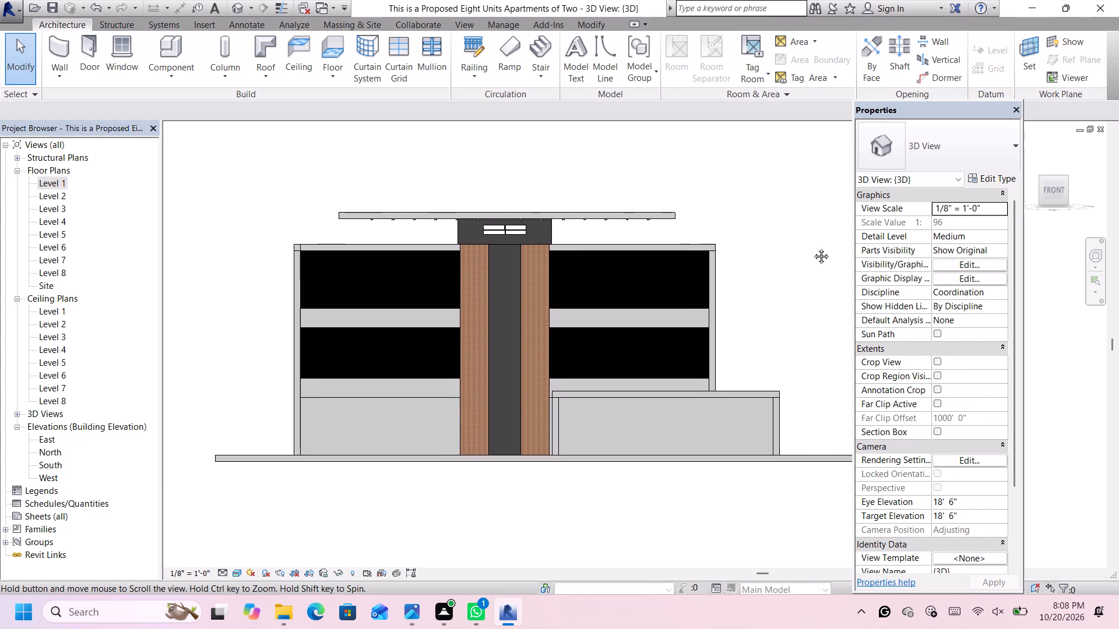
{"action": "middle_click_drag", "start_coordinate": [812, 248], "coordinate": [819, 256]}
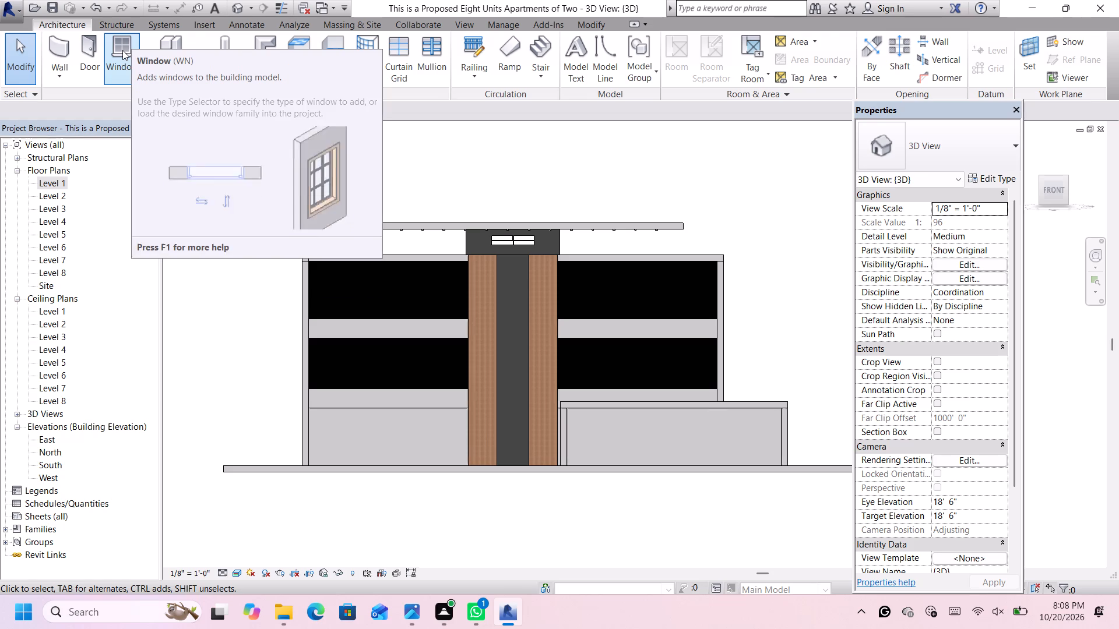
{"action": "left_click", "coordinate": [122, 50]}
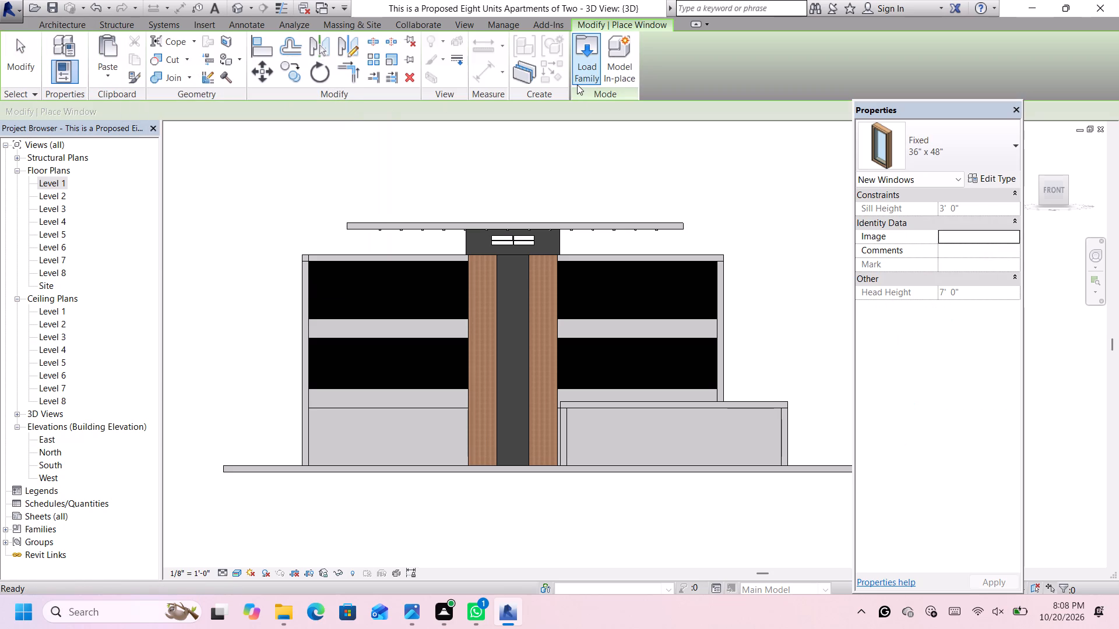
{"action": "left_click", "coordinate": [927, 146]}
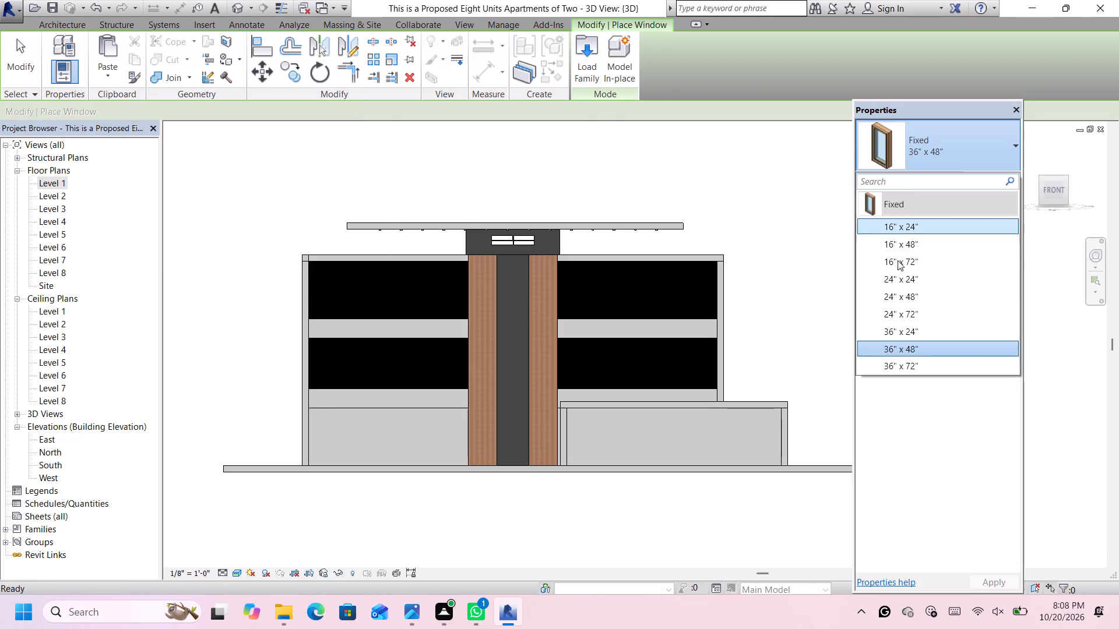
{"action": "left_click", "coordinate": [924, 365]}
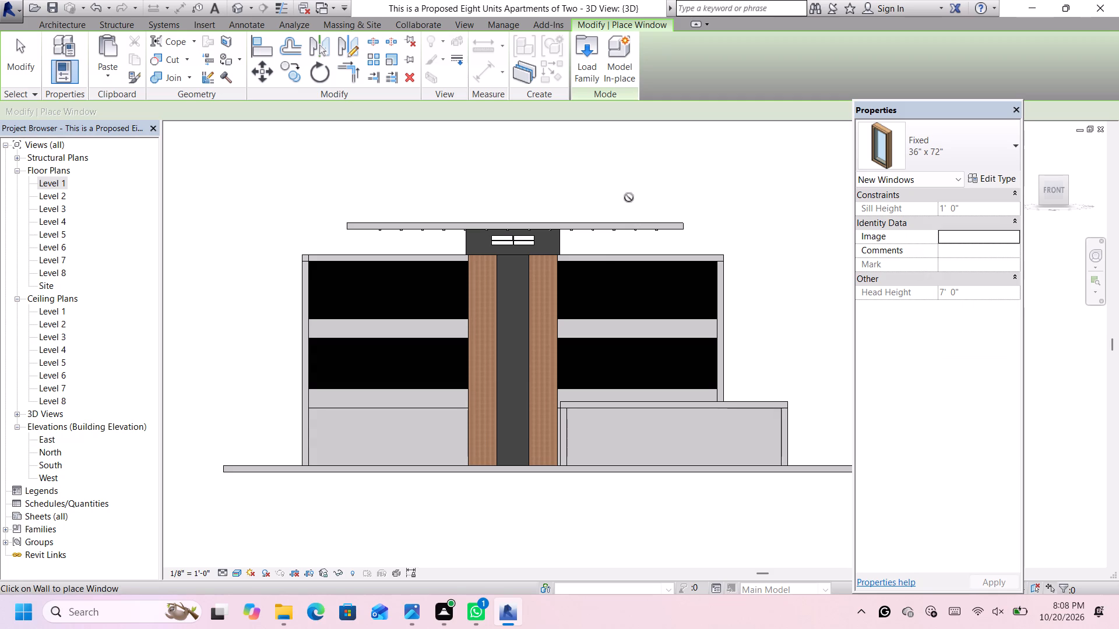
{"action": "scroll", "coordinate": [374, 439], "scroll_direction": "up", "scroll_amount": 3}
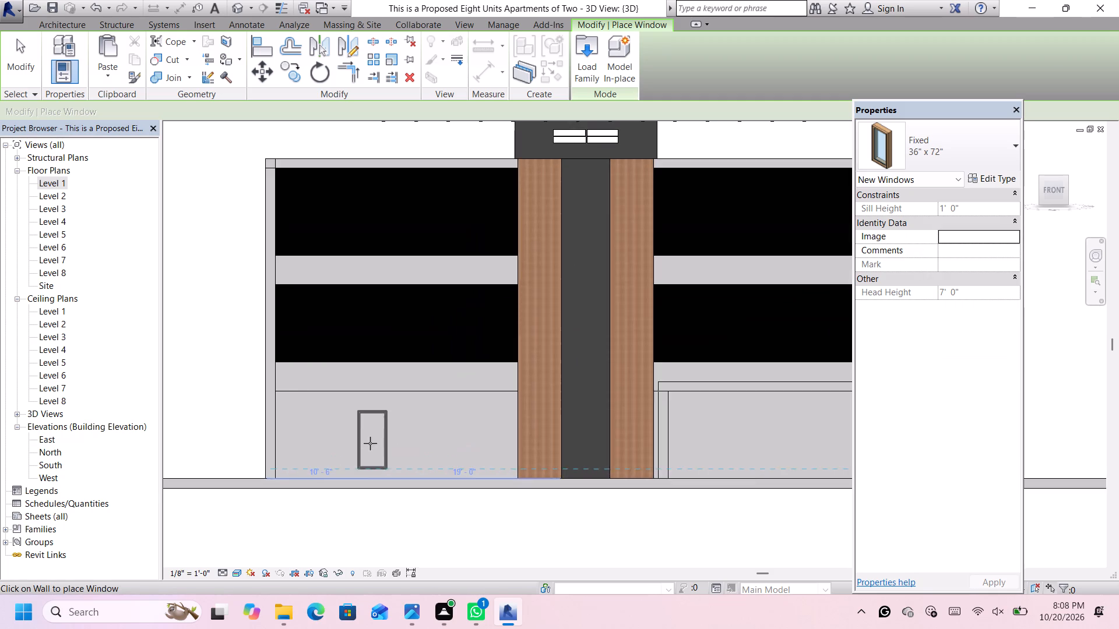
{"action": "scroll", "coordinate": [370, 443], "scroll_direction": "up", "scroll_amount": 1}
{"action": "scroll", "coordinate": [322, 450], "scroll_direction": "up", "scroll_amount": 1}
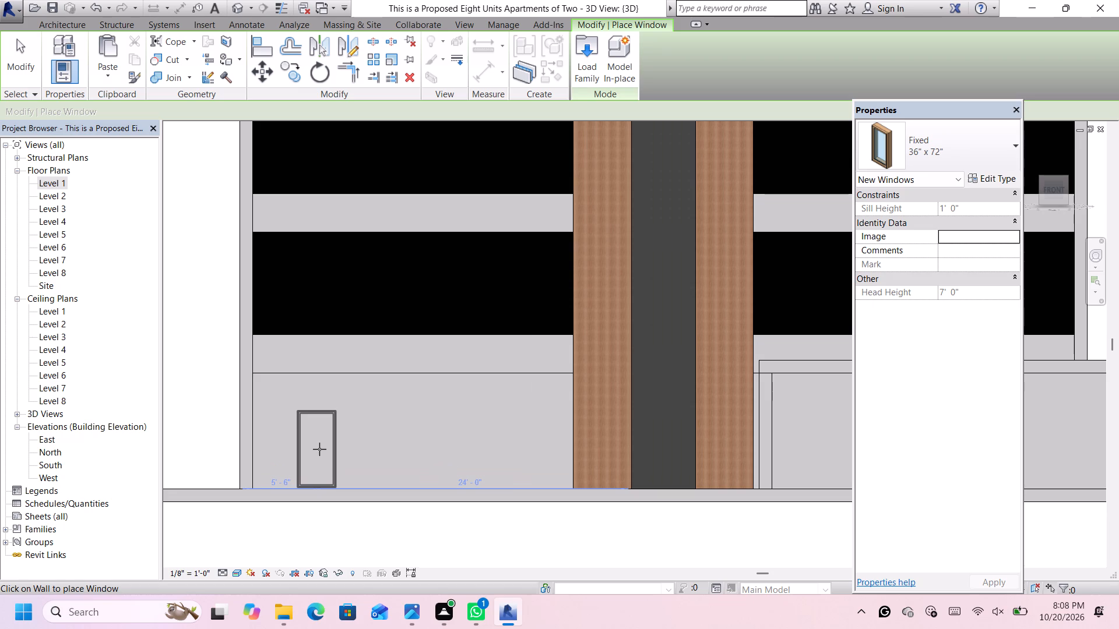
{"action": "scroll", "coordinate": [319, 449], "scroll_direction": "up", "scroll_amount": 3}
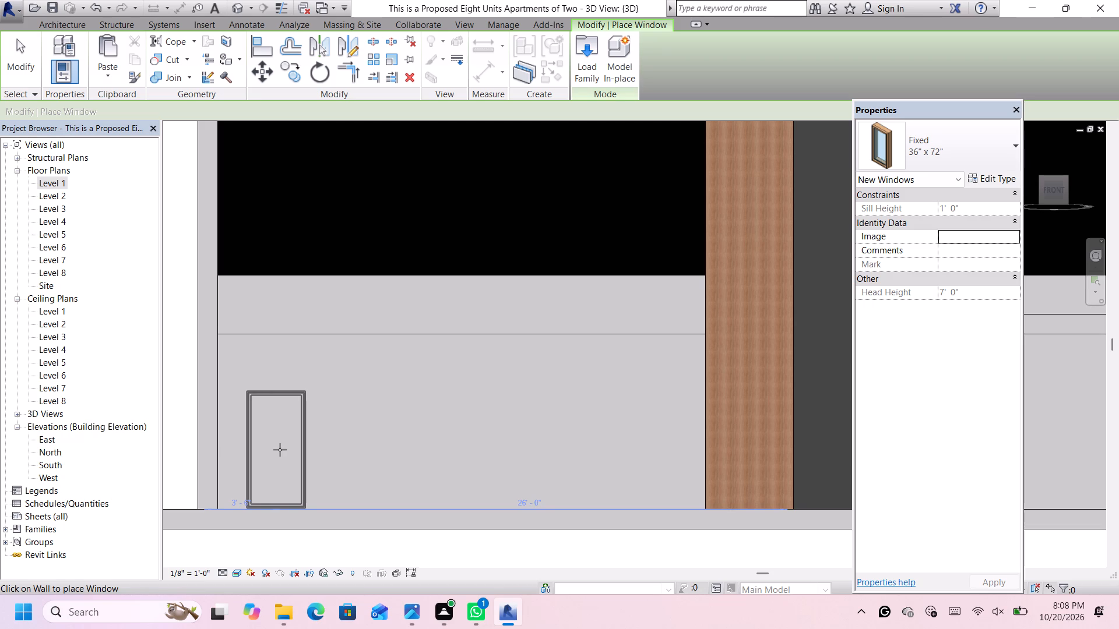
{"action": "scroll", "coordinate": [280, 450], "scroll_direction": "up", "scroll_amount": 1}
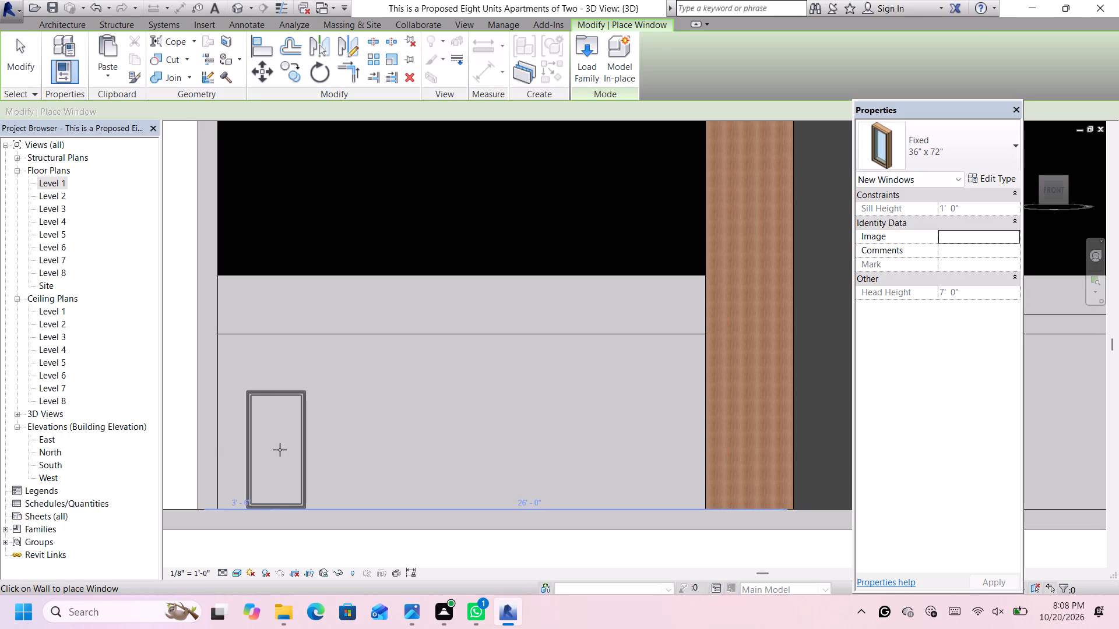
{"action": "left_click", "coordinate": [280, 450]}
{"action": "scroll", "coordinate": [433, 393], "scroll_direction": "down", "scroll_amount": 5}
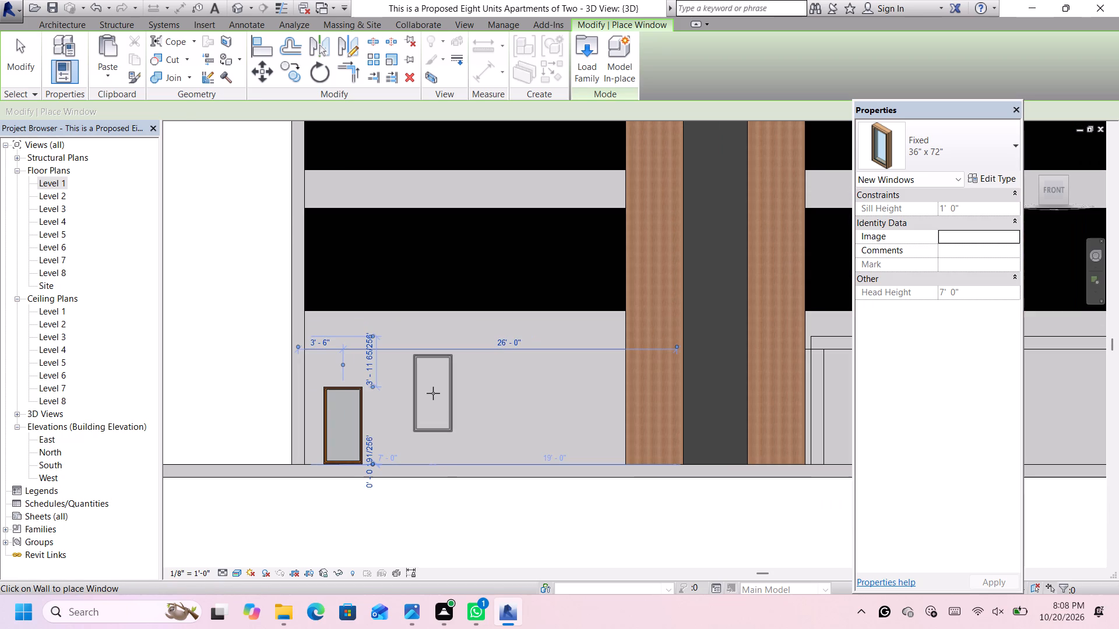
Duplicate the window type of the placed Fixed 36" x 72" window in the ground-floor west bay wall, keeping the suggested name.
{"action": "key", "text": "space"}
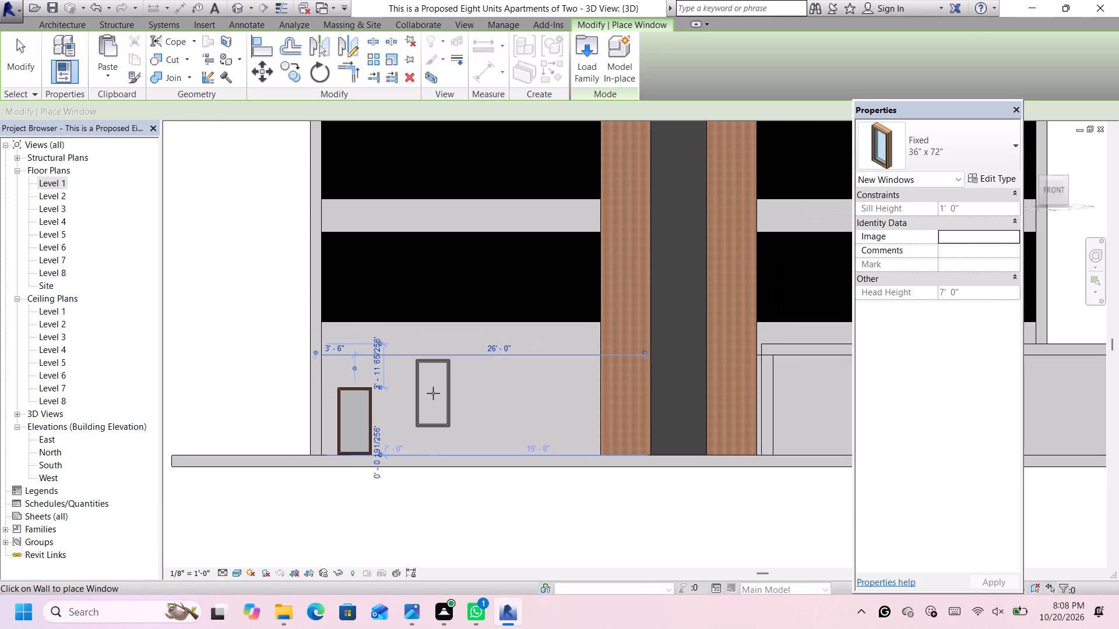
{"action": "key", "text": "Escape"}
{"action": "key", "text": "Escape"}
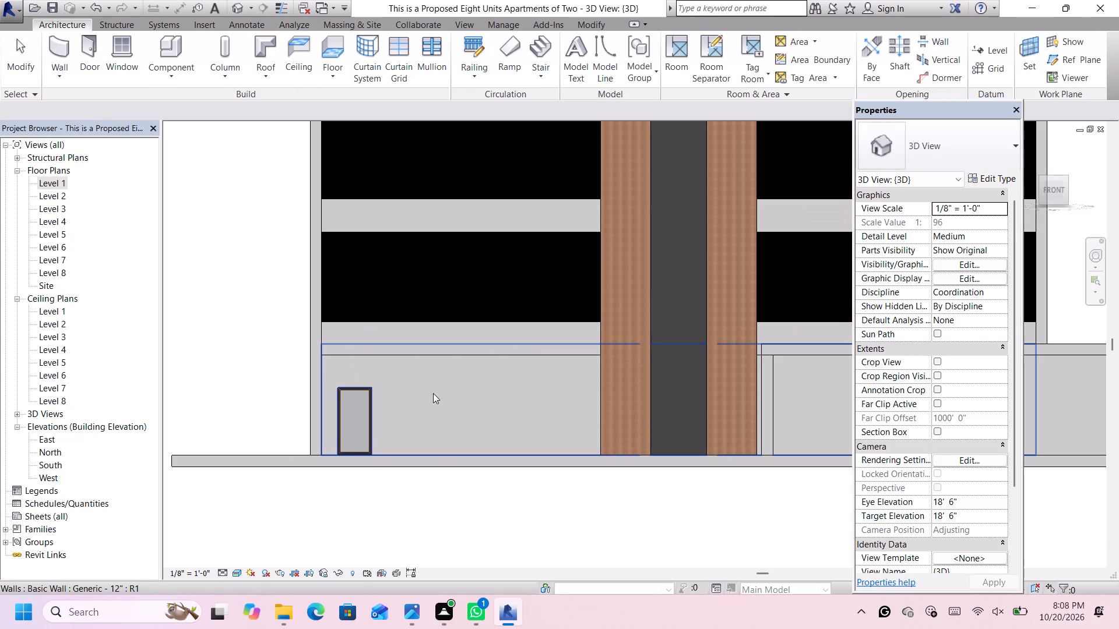
{"action": "left_click", "coordinate": [367, 410]}
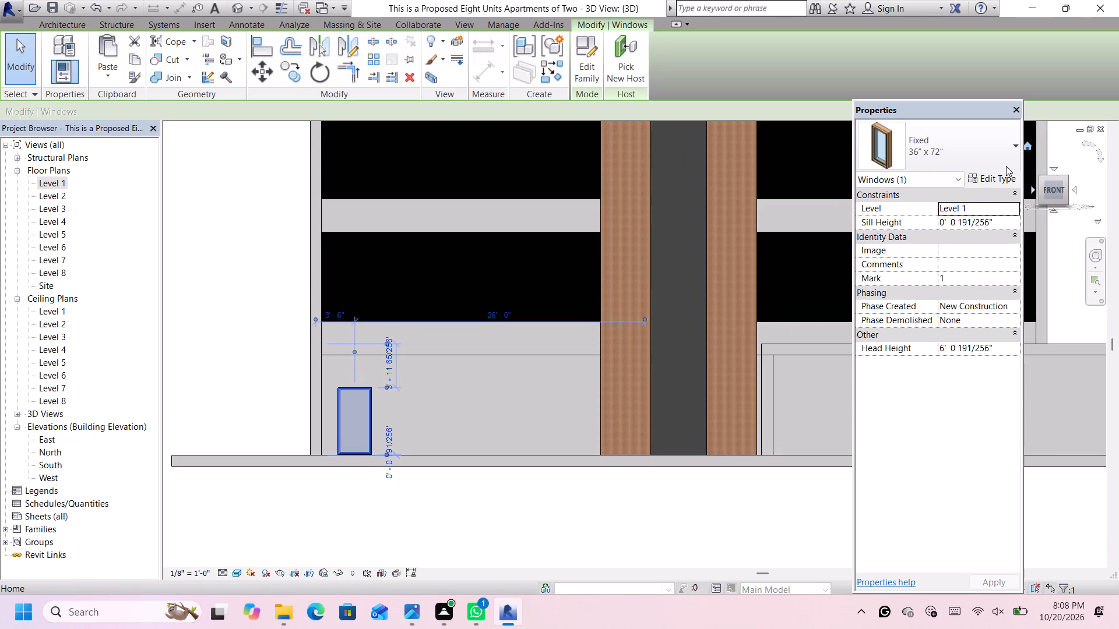
{"action": "left_click", "coordinate": [991, 178]}
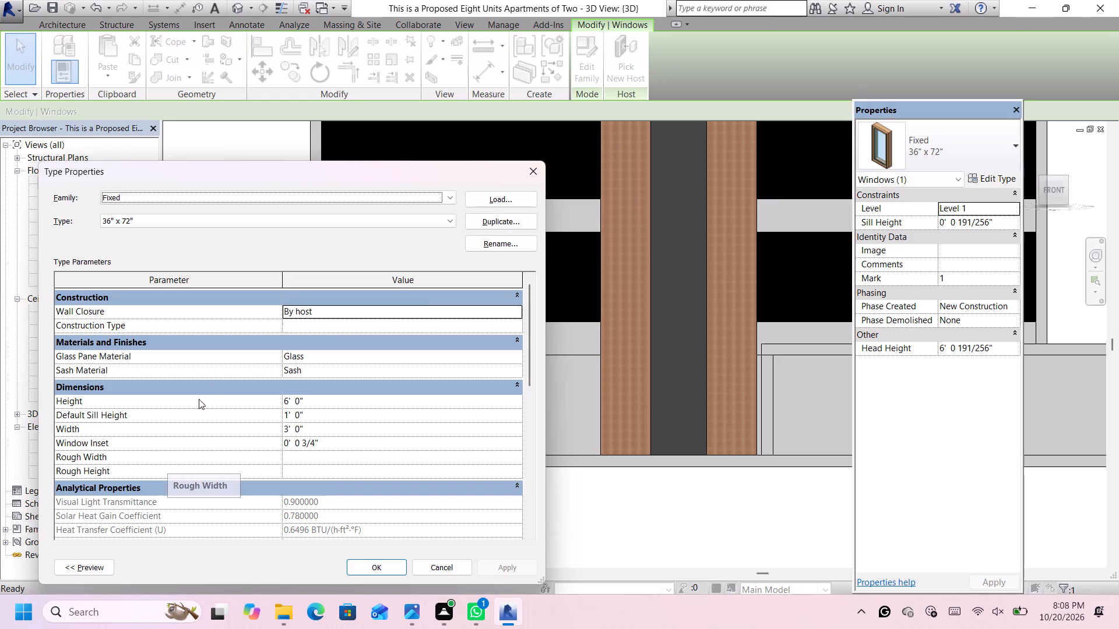
{"action": "scroll", "coordinate": [426, 357], "scroll_direction": "up", "scroll_amount": 1}
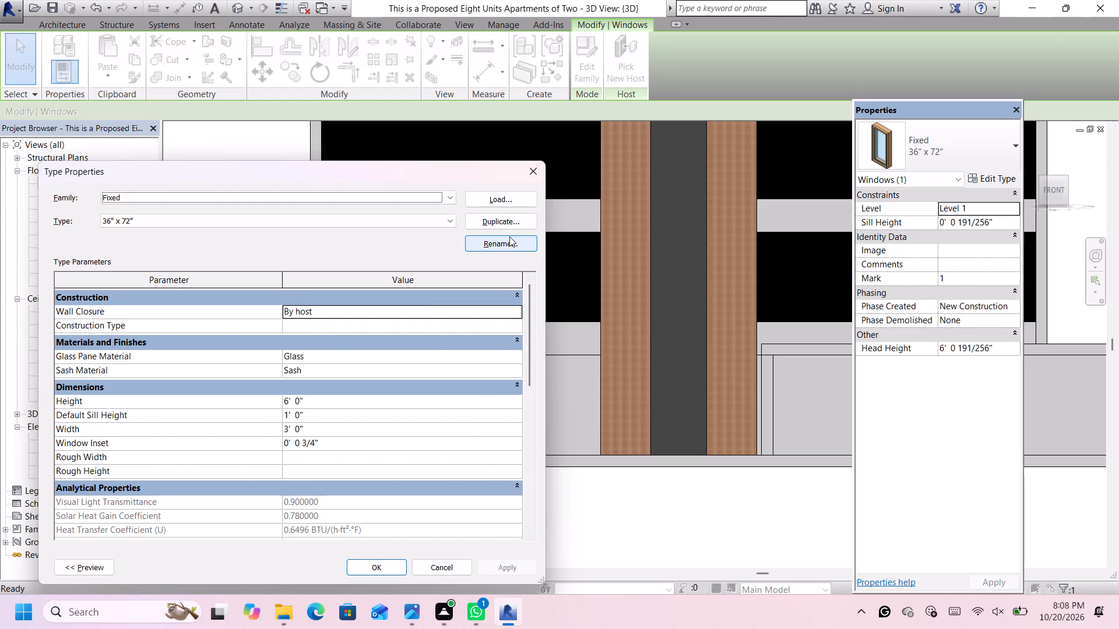
{"action": "left_click", "coordinate": [513, 221]}
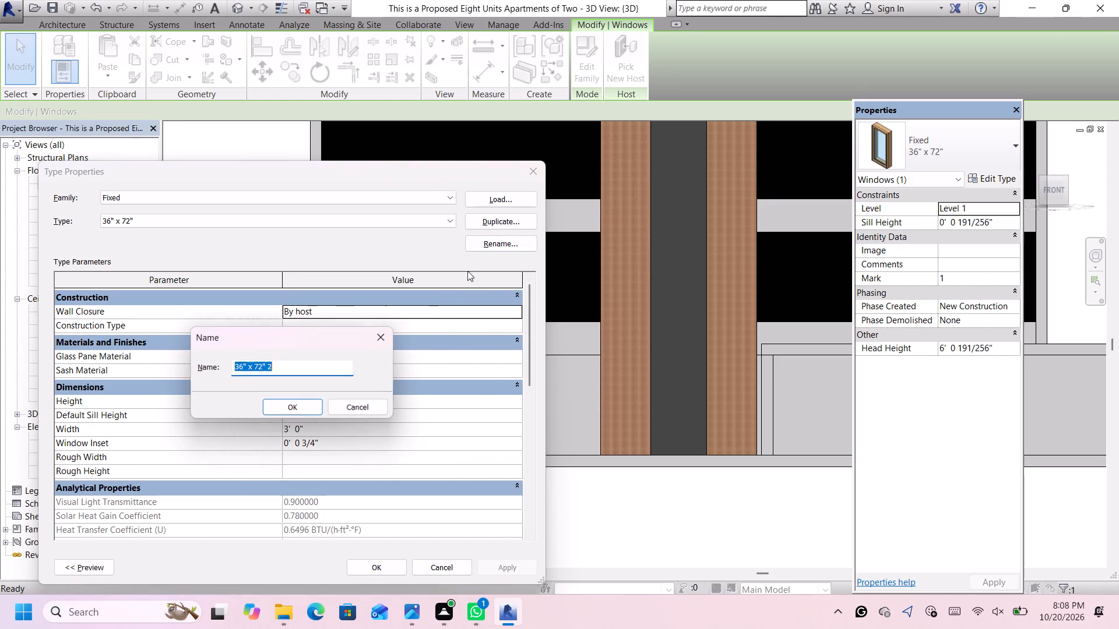
{"action": "left_click", "coordinate": [305, 404]}
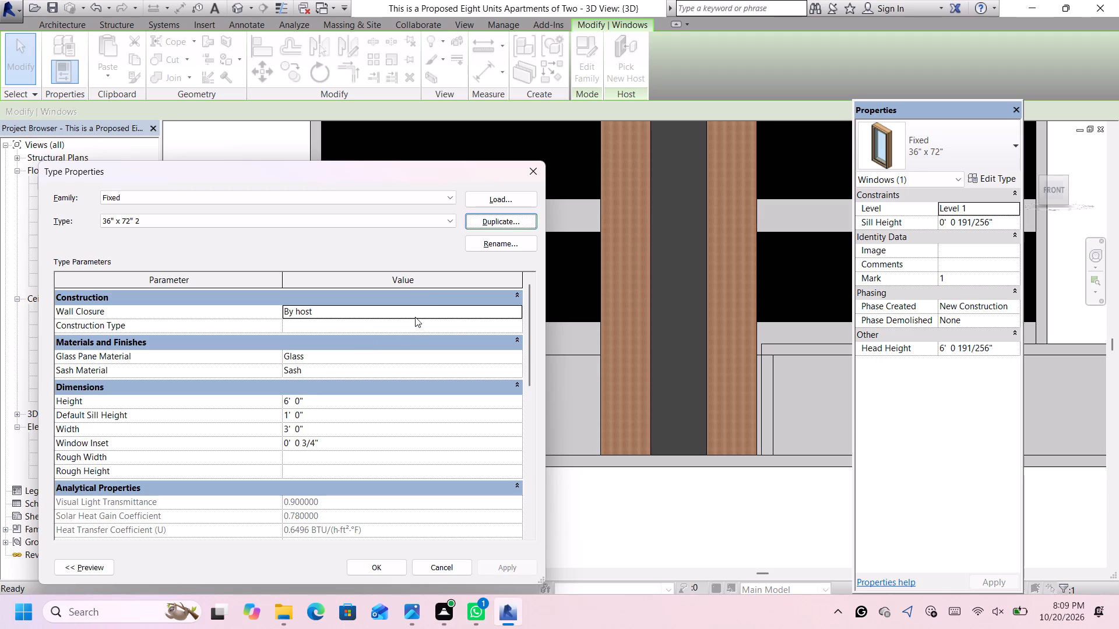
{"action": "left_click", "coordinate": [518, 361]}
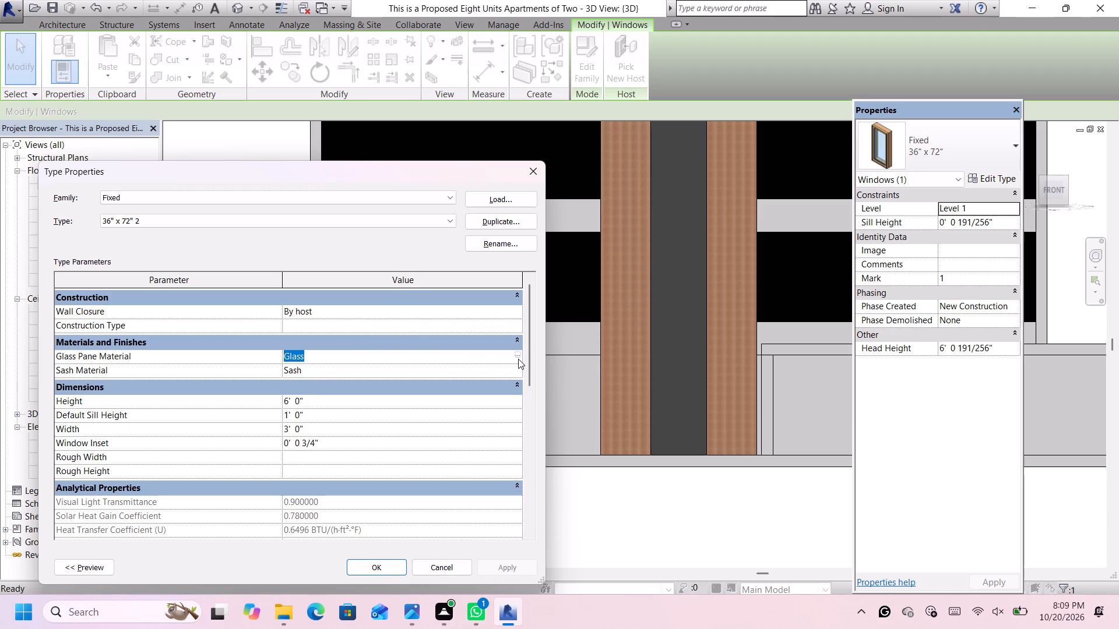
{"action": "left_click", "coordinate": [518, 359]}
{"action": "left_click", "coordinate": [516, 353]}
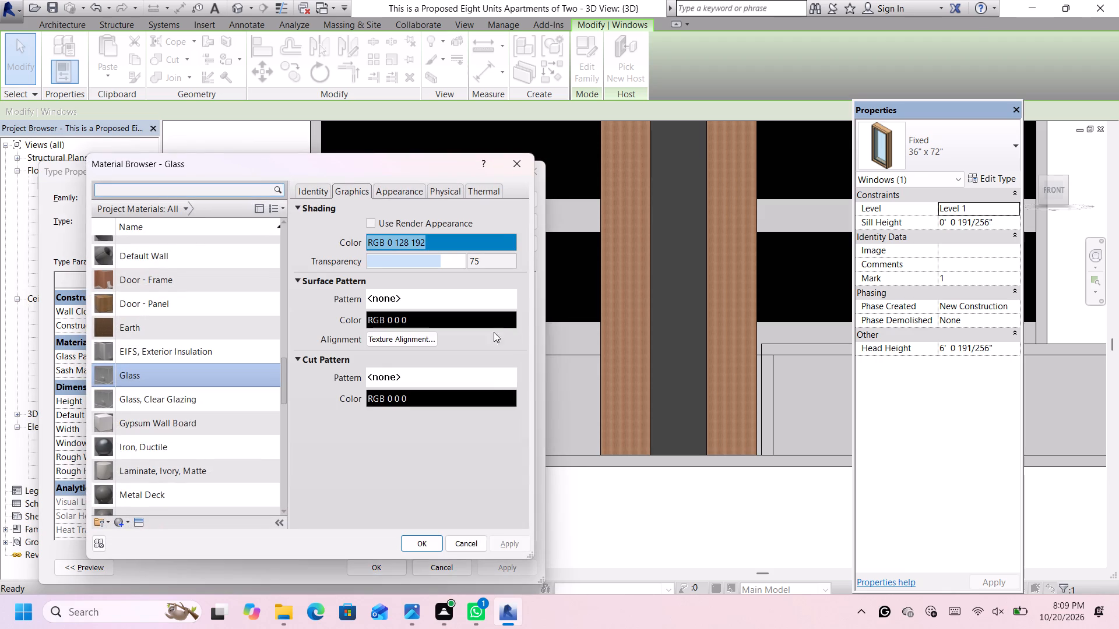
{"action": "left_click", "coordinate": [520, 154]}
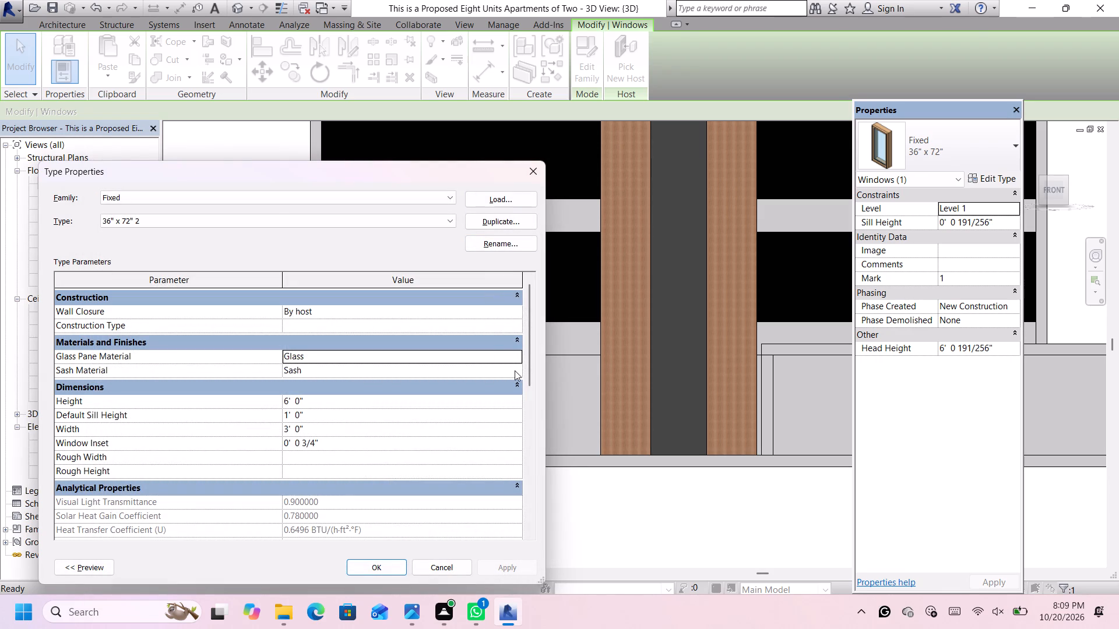
Set the duplicated window type's sash material to Iron, Ductile from the Metal project materials and apply it to the window.
{"action": "left_click", "coordinate": [516, 370]}
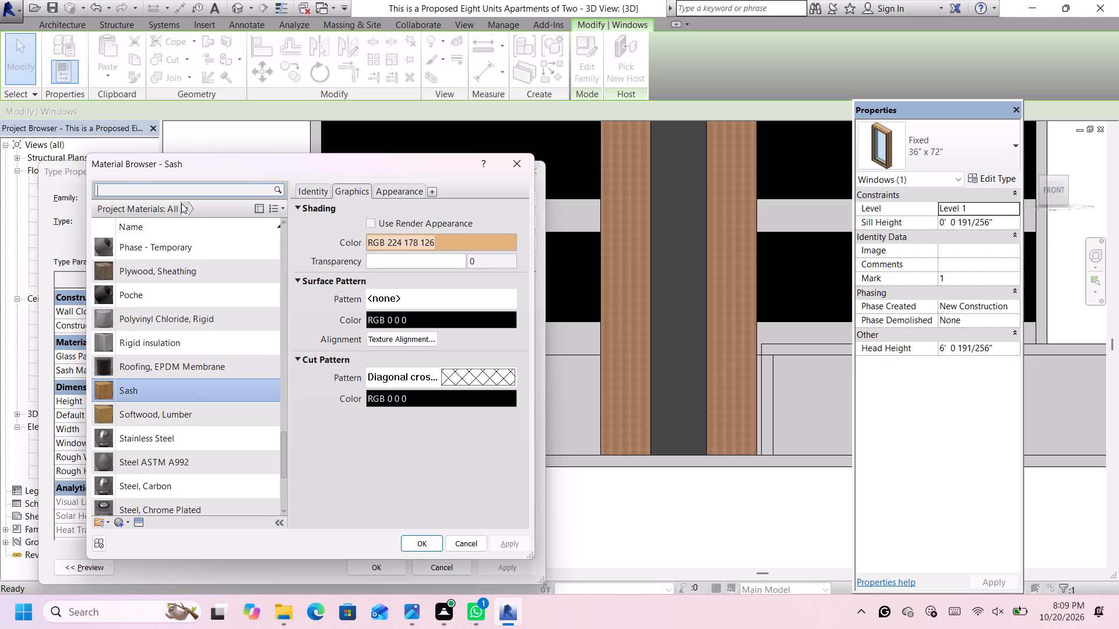
{"action": "left_click", "coordinate": [181, 203]}
{"action": "left_click", "coordinate": [158, 301]}
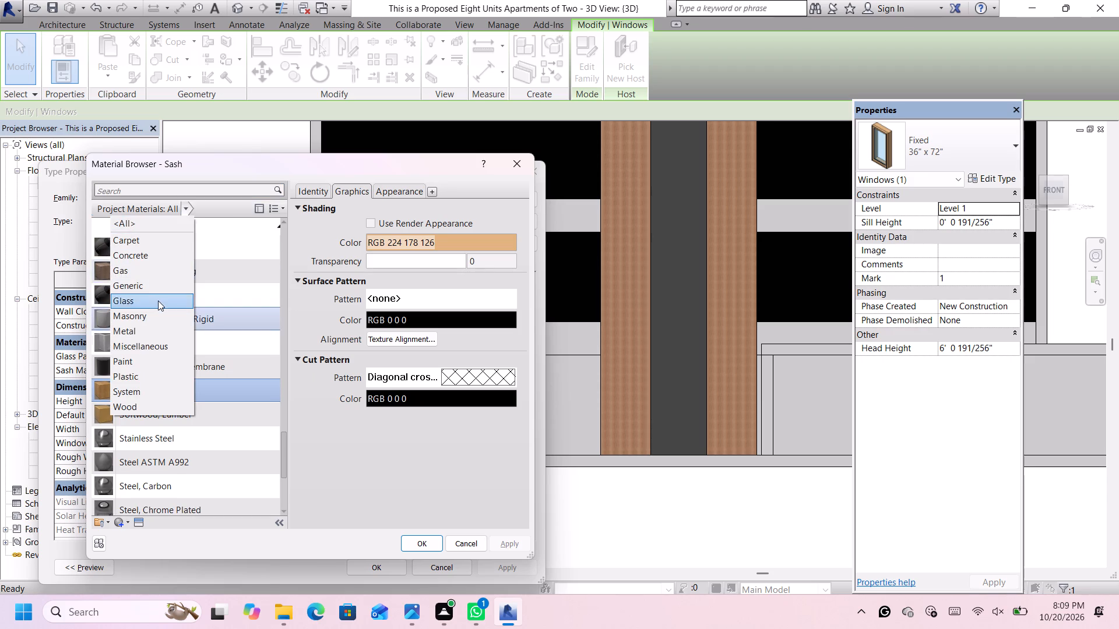
{"action": "left_click", "coordinate": [199, 211]}
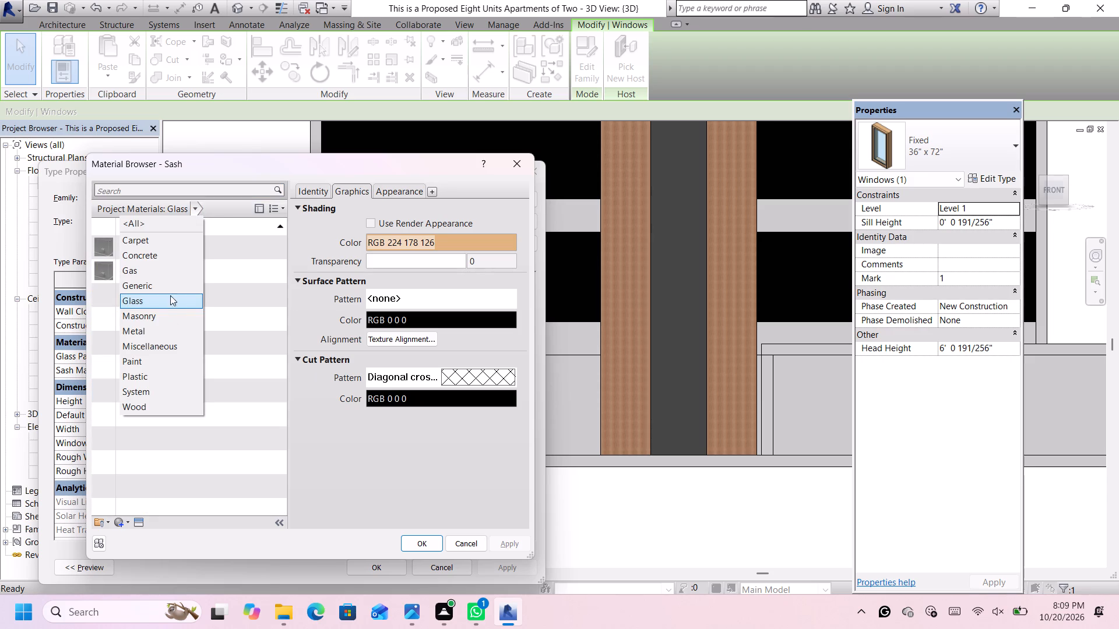
{"action": "left_click", "coordinate": [160, 332]}
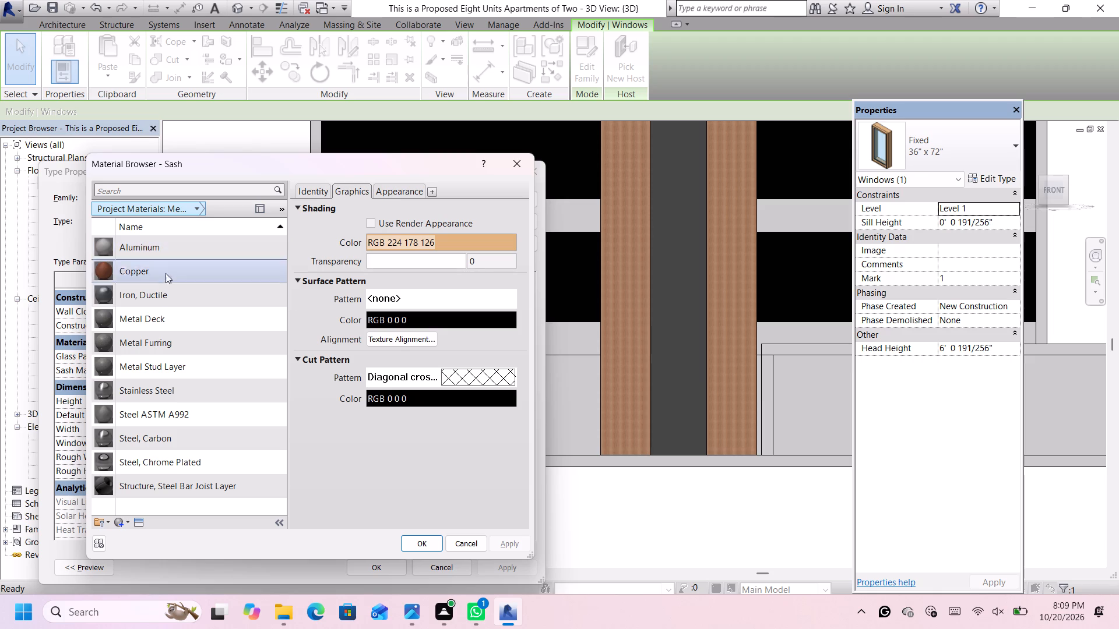
{"action": "left_click", "coordinate": [170, 295]}
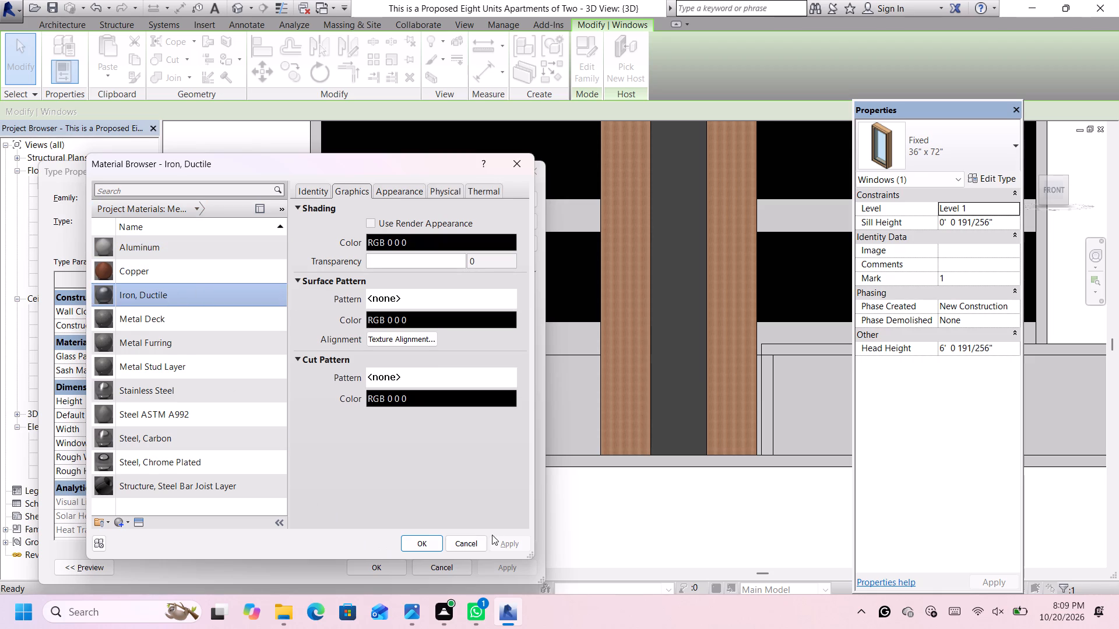
{"action": "left_click", "coordinate": [425, 538]}
{"action": "left_click", "coordinate": [371, 567]}
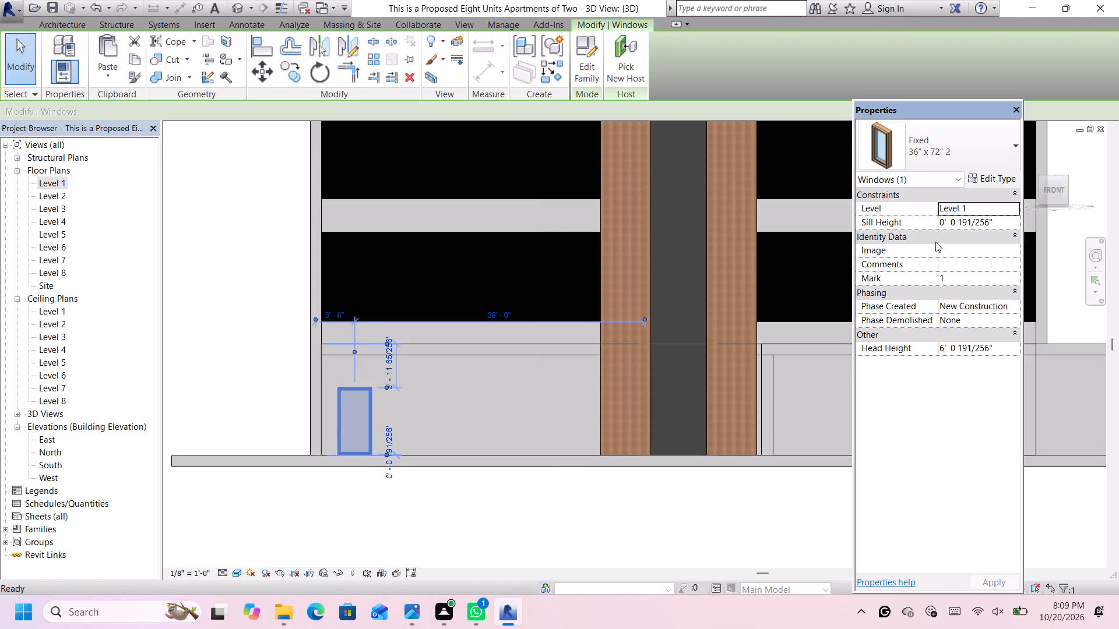
Set the height of the west bay window's type to 7'.
{"action": "left_click", "coordinate": [998, 181]}
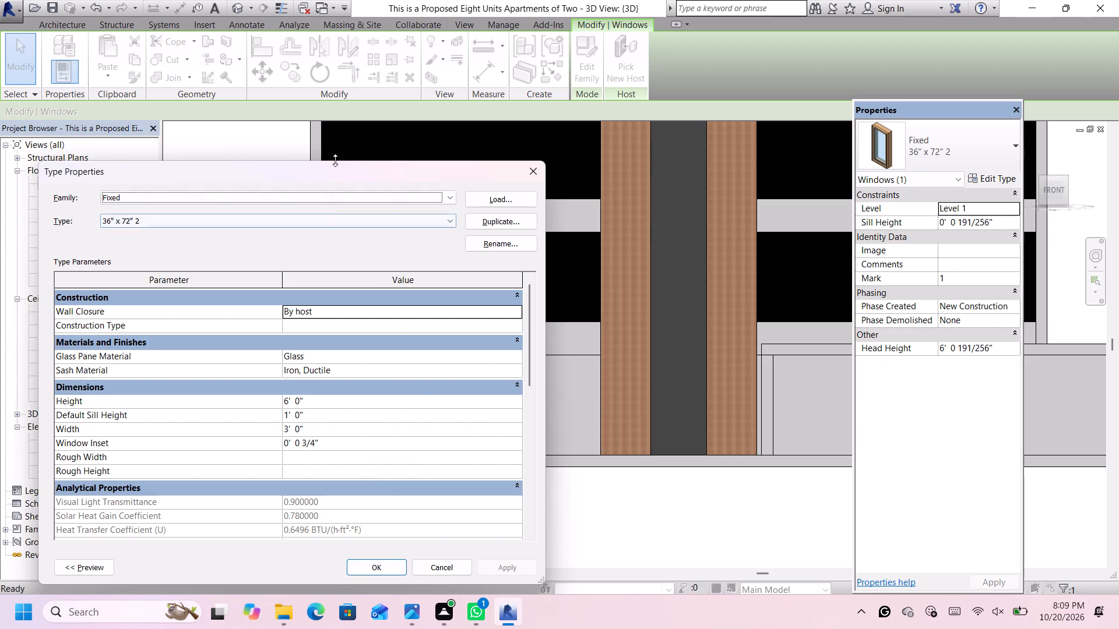
{"action": "left_click_drag", "start_coordinate": [328, 175], "coordinate": [772, 166]}
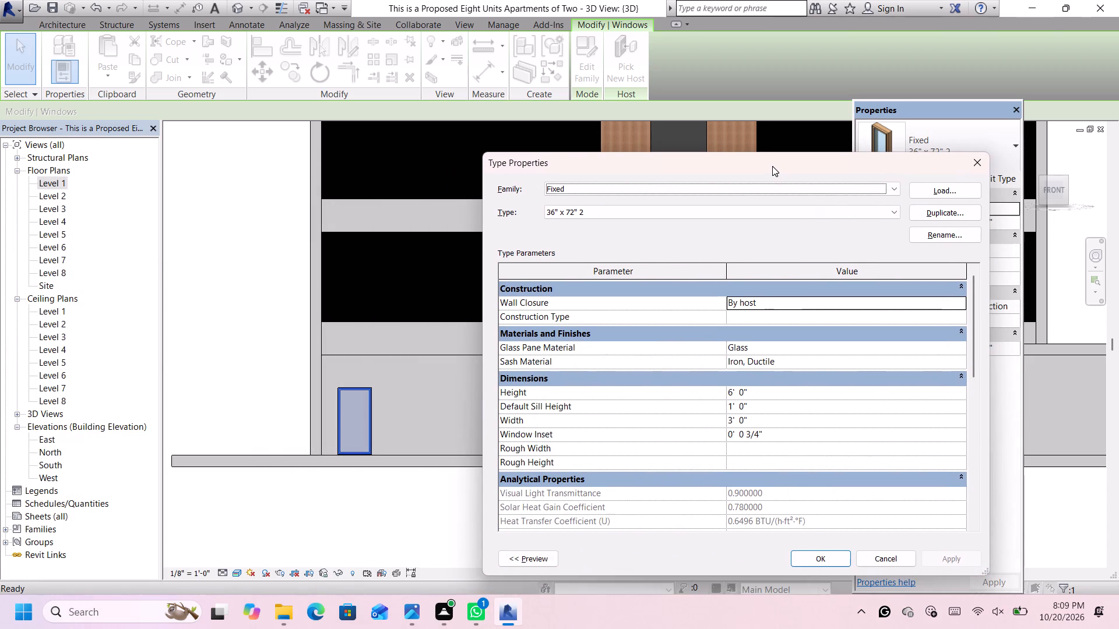
{"action": "left_click_drag", "start_coordinate": [772, 166], "coordinate": [772, 165]}
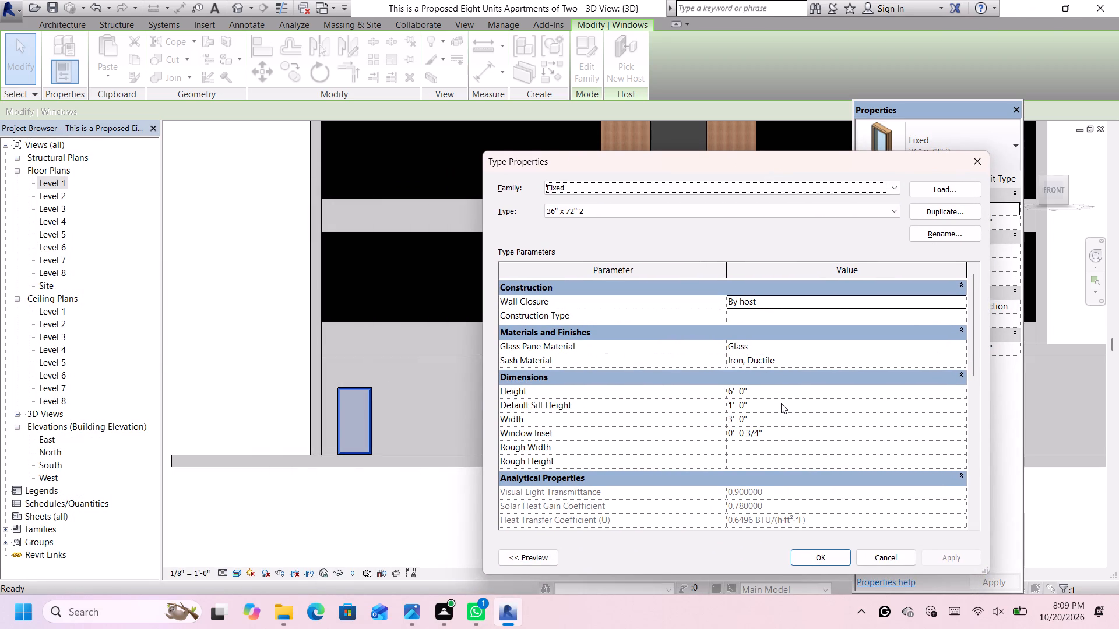
{"action": "left_click", "coordinate": [780, 391]}
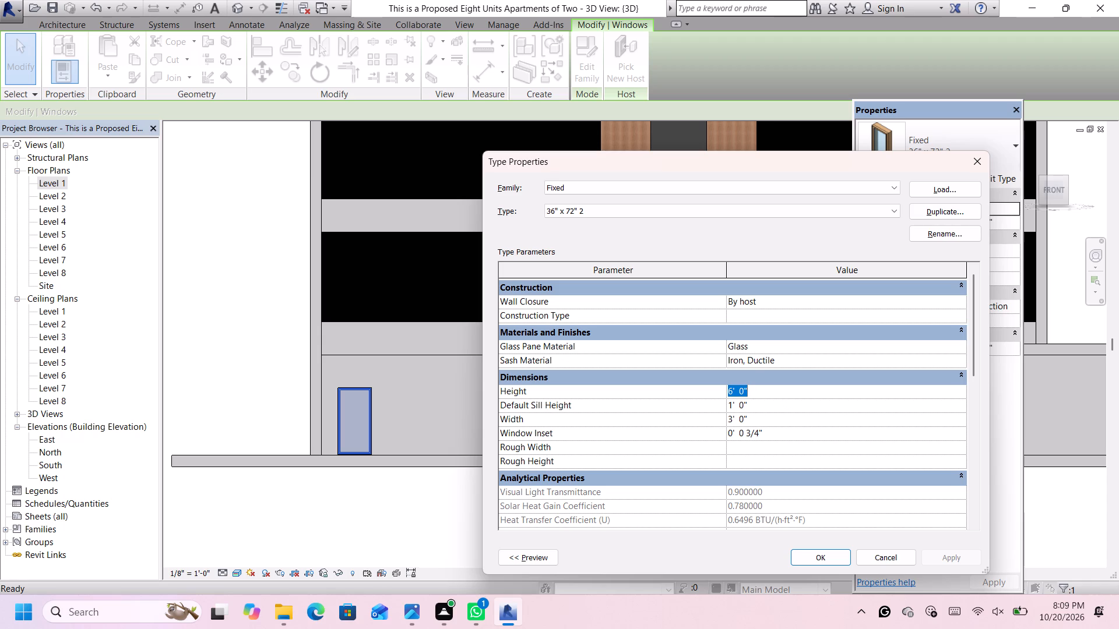
{"action": "key", "text": "BackSpace"}
{"action": "type", "text": "7'"}
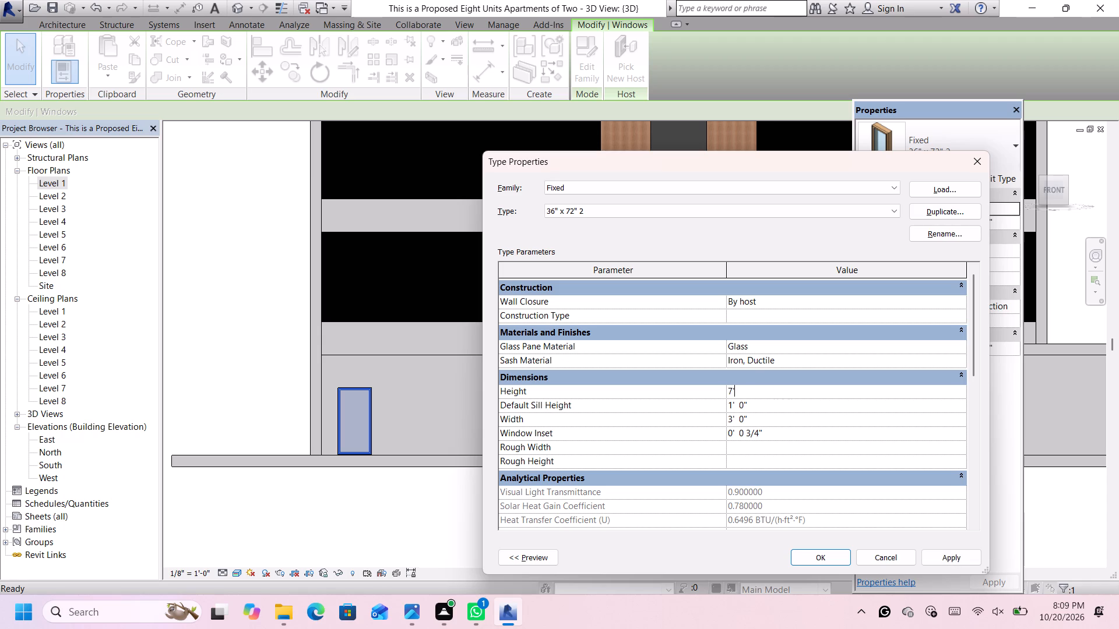
{"action": "key", "text": "Return"}
{"action": "key", "text": "Return"}
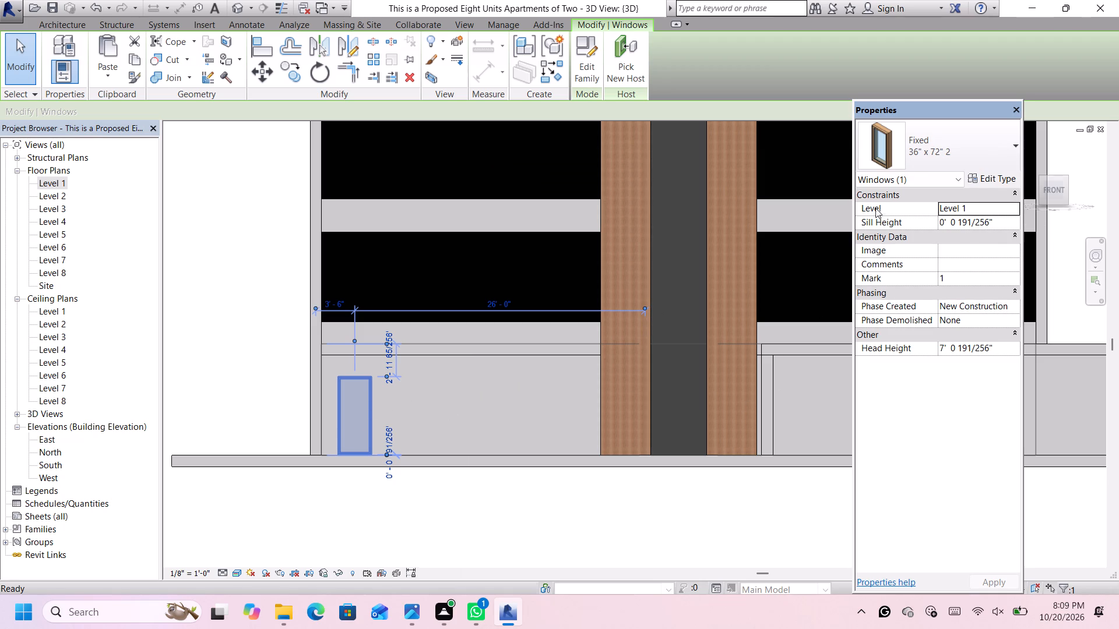
Set the default sill height of the west bay window's type to 20'.
{"action": "left_click", "coordinate": [988, 180]}
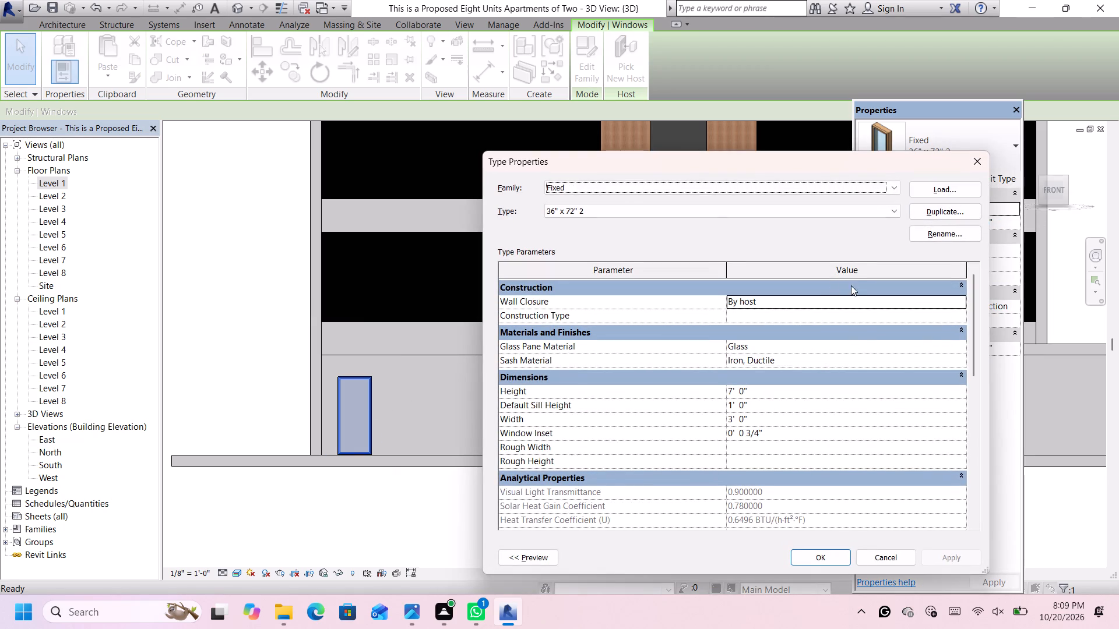
{"action": "left_click", "coordinate": [802, 434]}
{"action": "left_click", "coordinate": [807, 420]}
{"action": "left_click", "coordinate": [811, 404]}
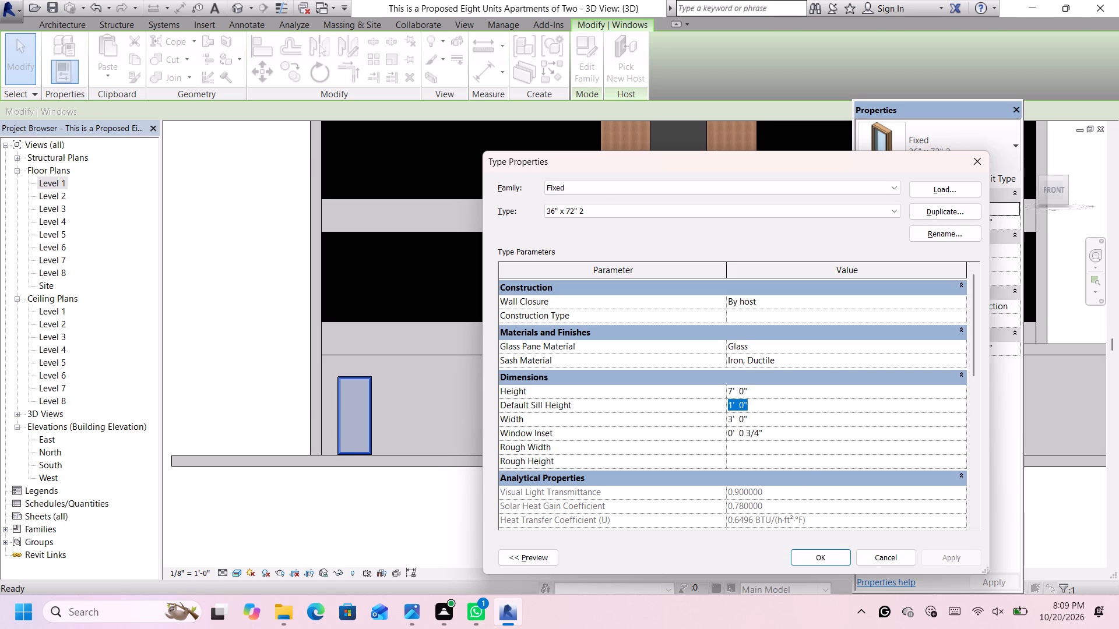
{"action": "key", "text": "BackSpace"}
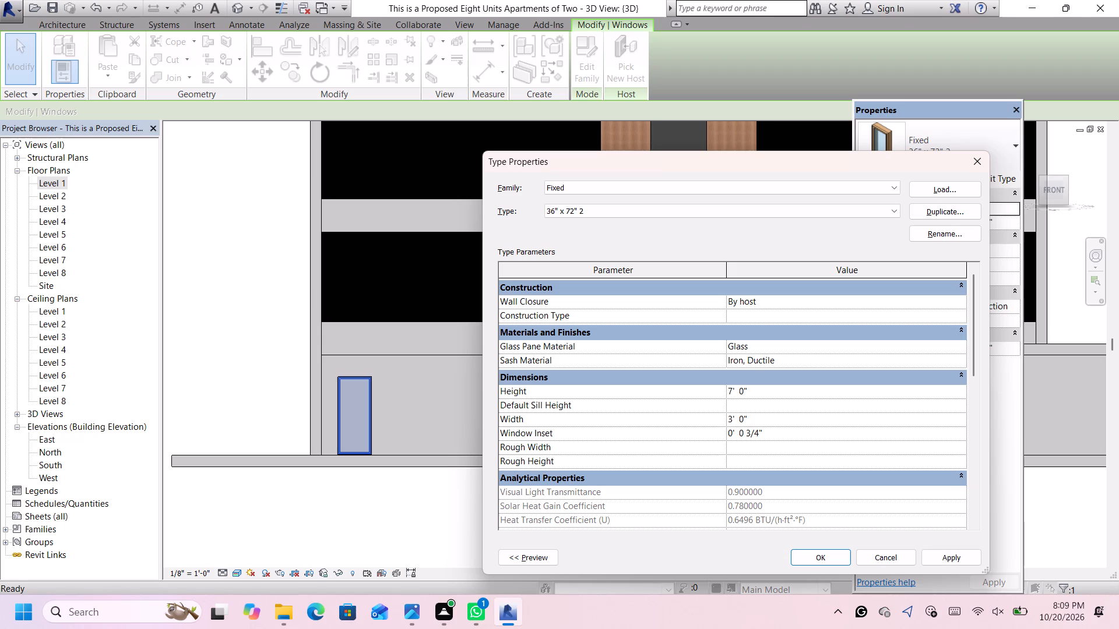
{"action": "type", "text": "20"}
{"action": "key", "text": "apostrophe"}
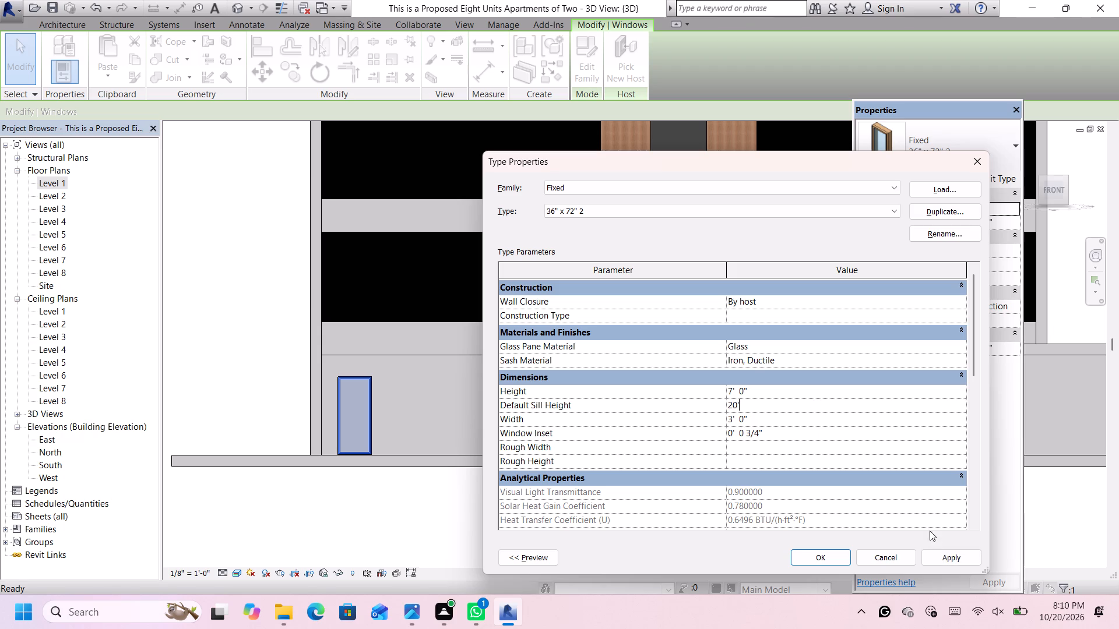
{"action": "left_click", "coordinate": [949, 554]}
{"action": "scroll", "coordinate": [461, 460], "scroll_direction": "down", "scroll_amount": 5}
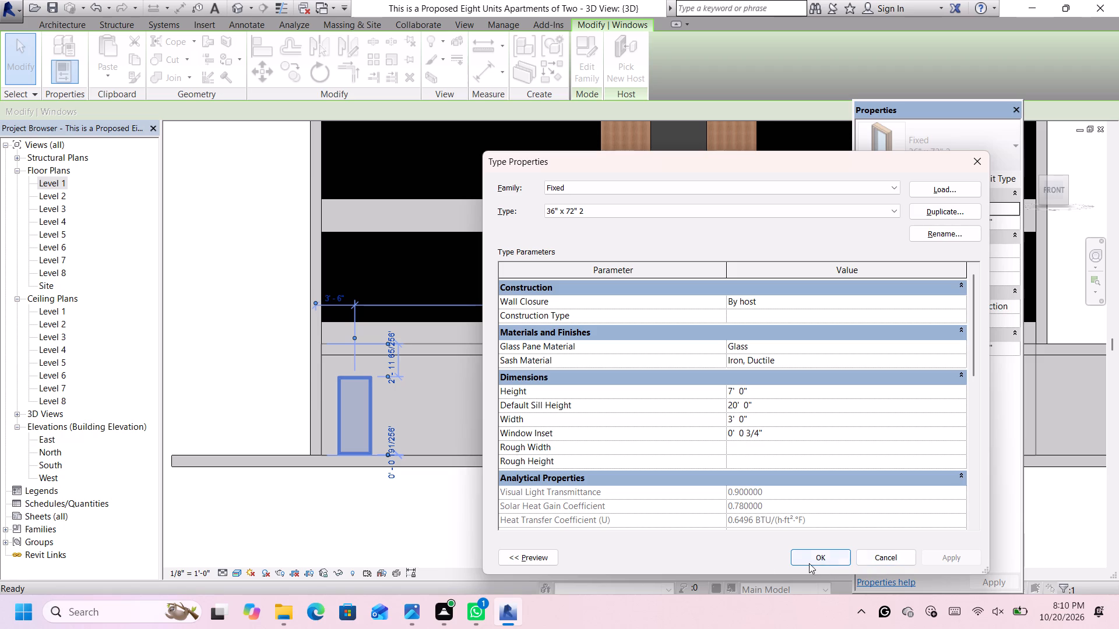
{"action": "scroll", "coordinate": [481, 527], "scroll_direction": "down", "scroll_amount": 3}
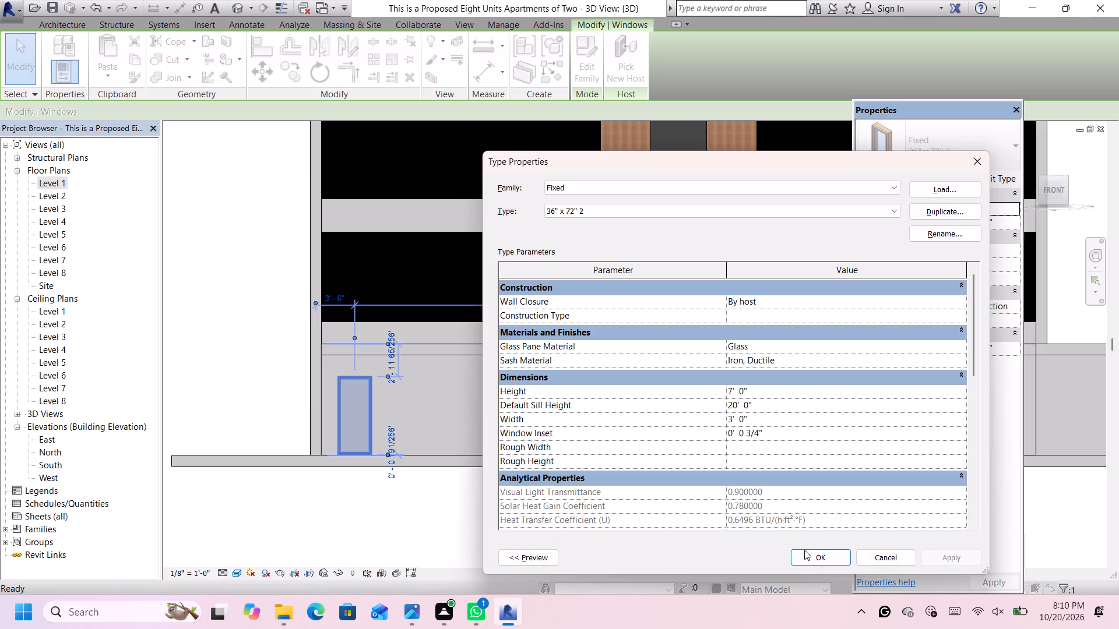
{"action": "left_click", "coordinate": [808, 562]}
Examine the modified west bay window up close and in proportion to the whole front facade.
{"action": "scroll", "coordinate": [397, 433], "scroll_direction": "up", "scroll_amount": 4}
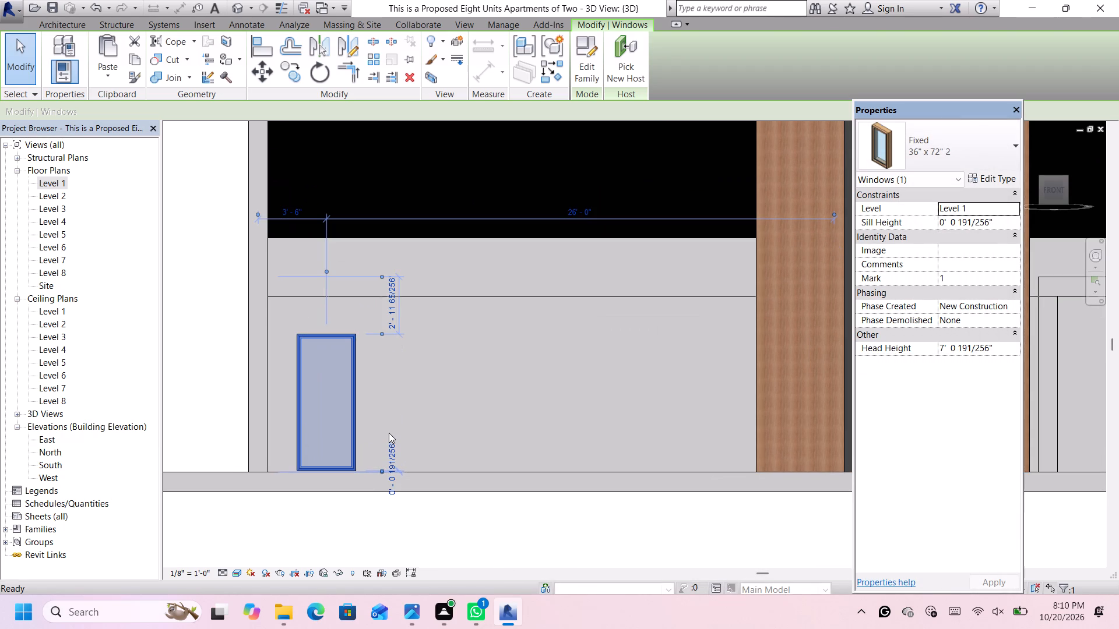
{"action": "scroll", "coordinate": [389, 433], "scroll_direction": "up", "scroll_amount": 1}
{"action": "scroll", "coordinate": [388, 432], "scroll_direction": "down", "scroll_amount": 1}
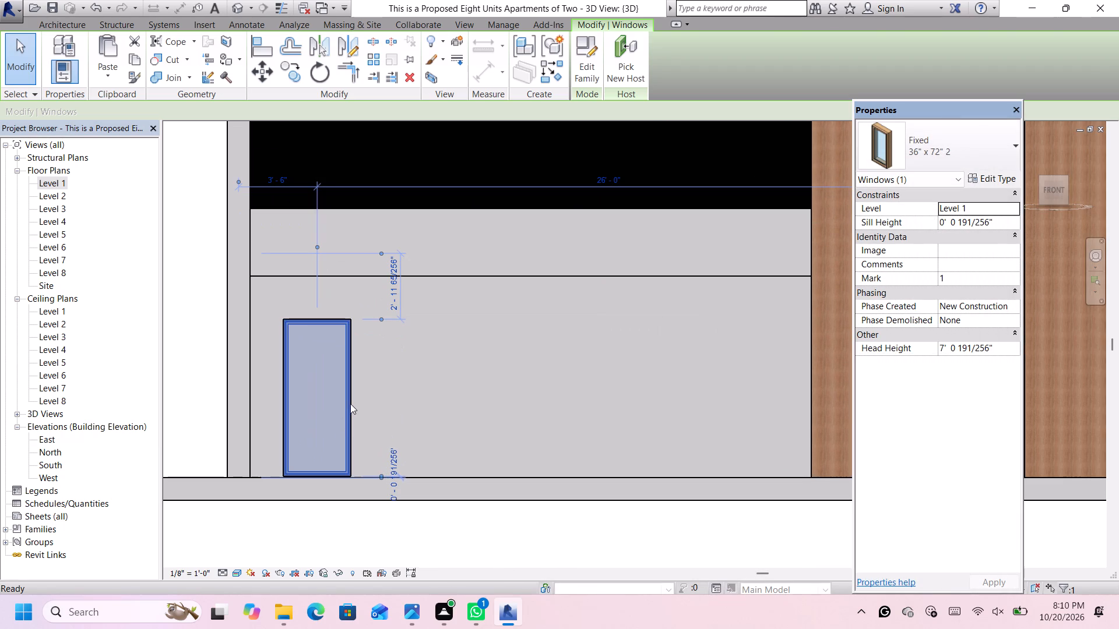
{"action": "scroll", "coordinate": [351, 403], "scroll_direction": "down", "scroll_amount": 3}
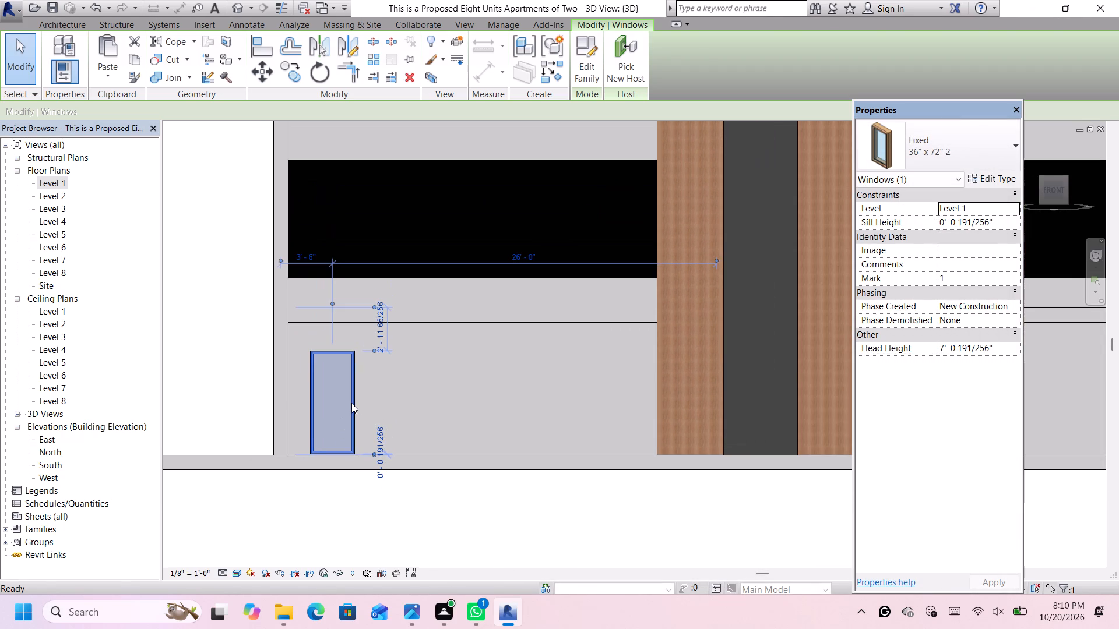
{"action": "left_click", "coordinate": [351, 403]}
{"action": "scroll", "coordinate": [708, 356], "scroll_direction": "down", "scroll_amount": 6}
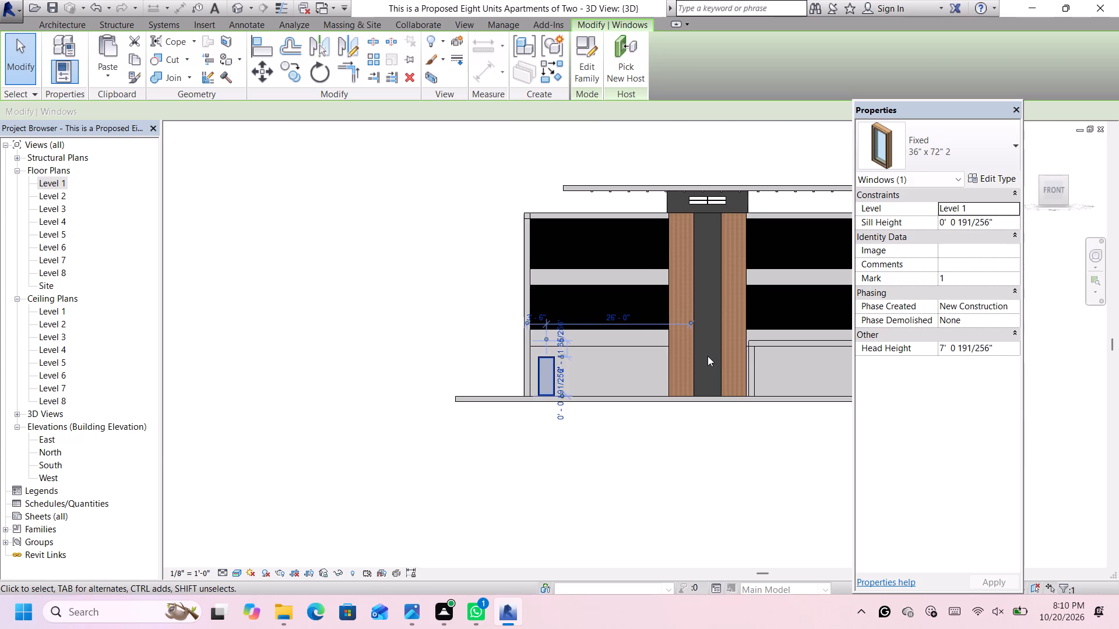
{"action": "scroll", "coordinate": [789, 354], "scroll_direction": "down", "scroll_amount": 4}
{"action": "scroll", "coordinate": [801, 368], "scroll_direction": "up", "scroll_amount": 3}
{"action": "scroll", "coordinate": [840, 372], "scroll_direction": "down", "scroll_amount": 3}
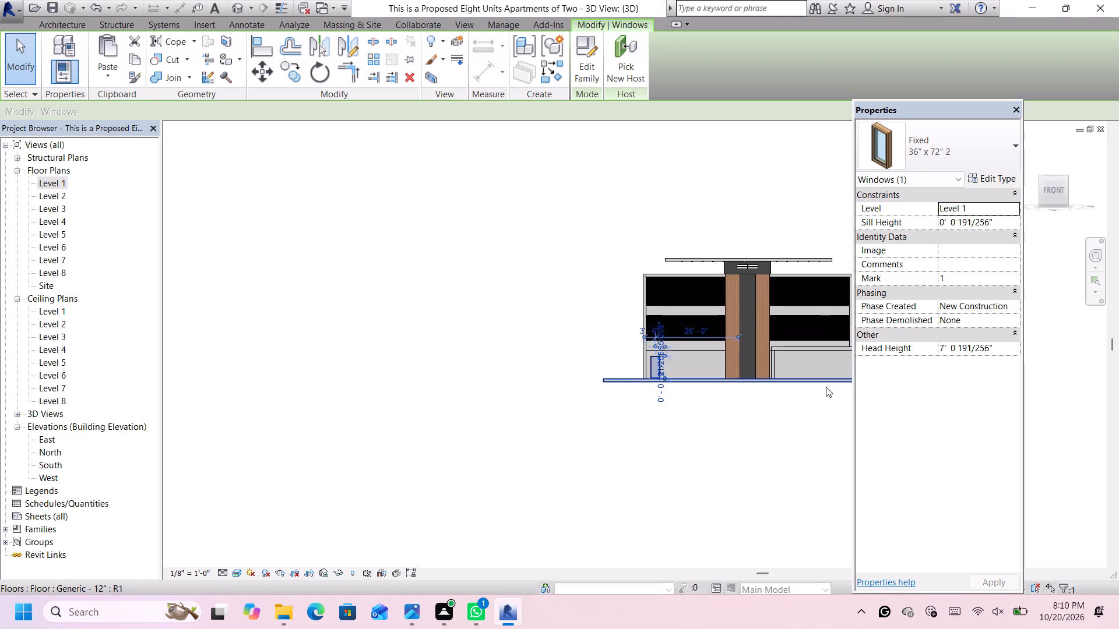
{"action": "scroll", "coordinate": [824, 388], "scroll_direction": "down", "scroll_amount": 4}
{"action": "scroll", "coordinate": [821, 393], "scroll_direction": "up", "scroll_amount": 5}
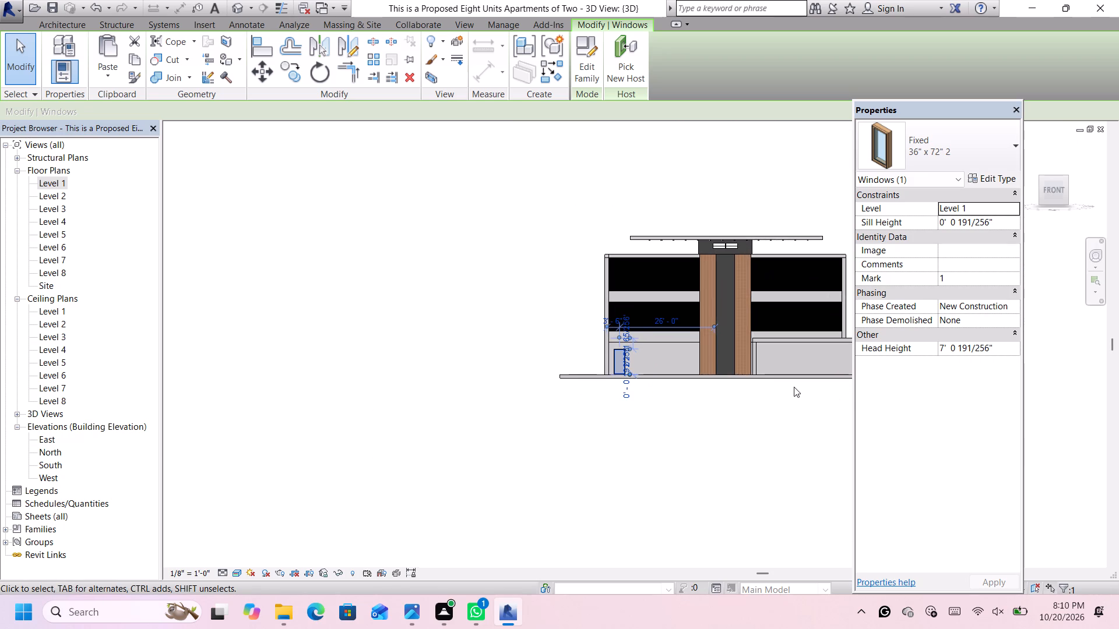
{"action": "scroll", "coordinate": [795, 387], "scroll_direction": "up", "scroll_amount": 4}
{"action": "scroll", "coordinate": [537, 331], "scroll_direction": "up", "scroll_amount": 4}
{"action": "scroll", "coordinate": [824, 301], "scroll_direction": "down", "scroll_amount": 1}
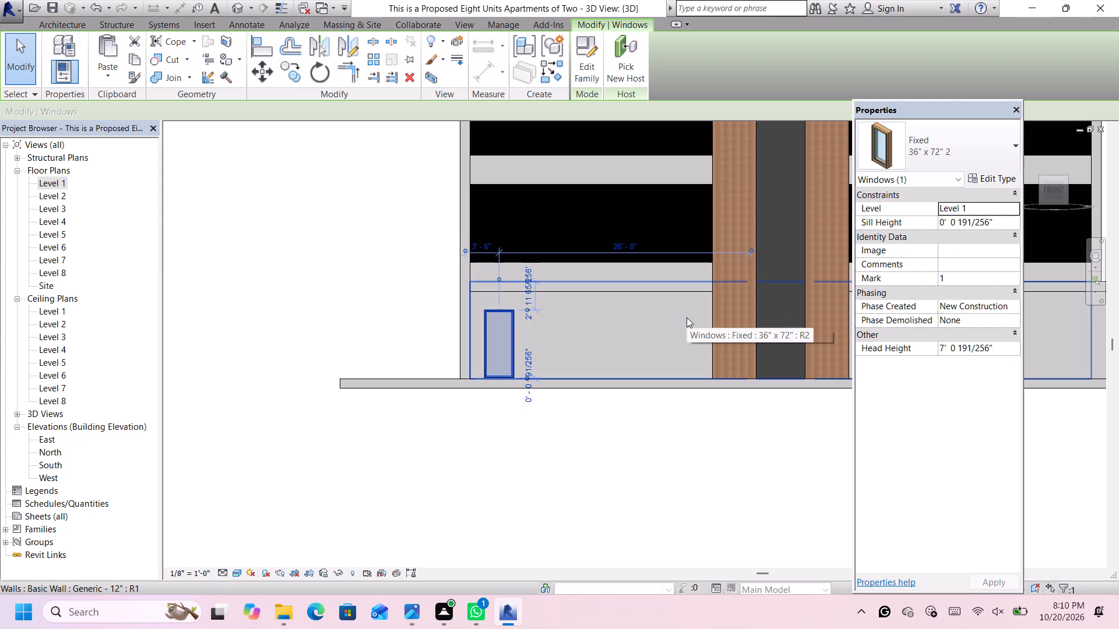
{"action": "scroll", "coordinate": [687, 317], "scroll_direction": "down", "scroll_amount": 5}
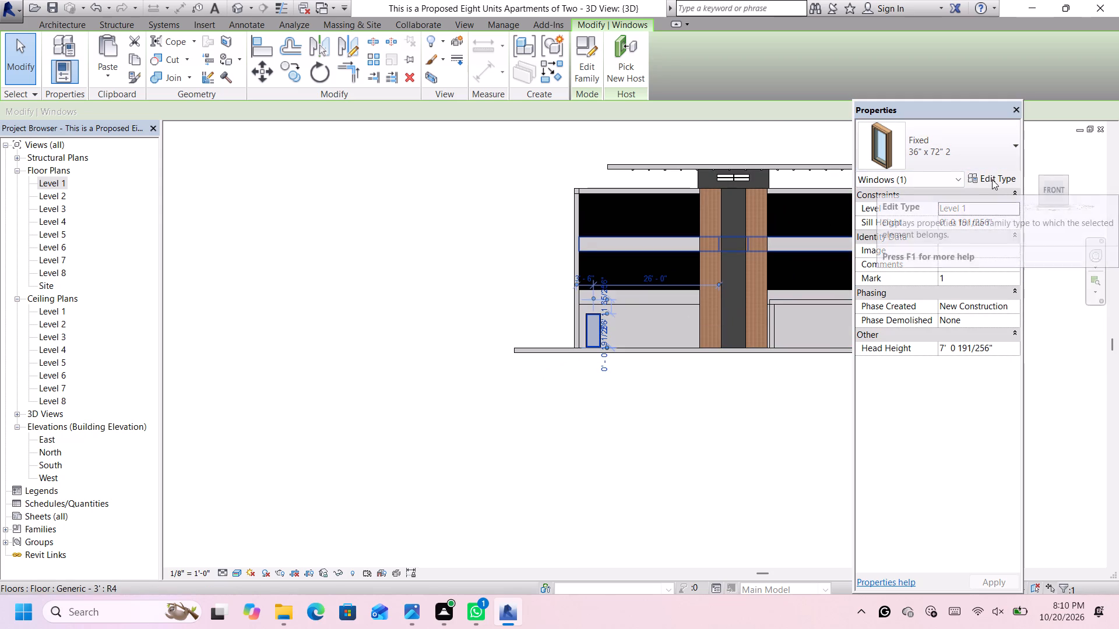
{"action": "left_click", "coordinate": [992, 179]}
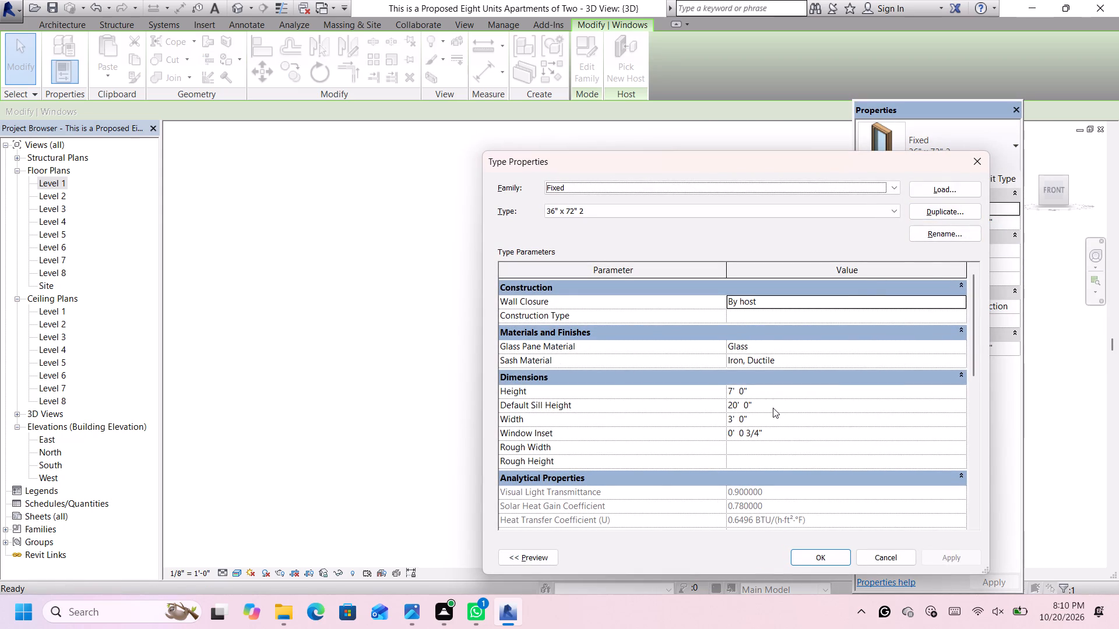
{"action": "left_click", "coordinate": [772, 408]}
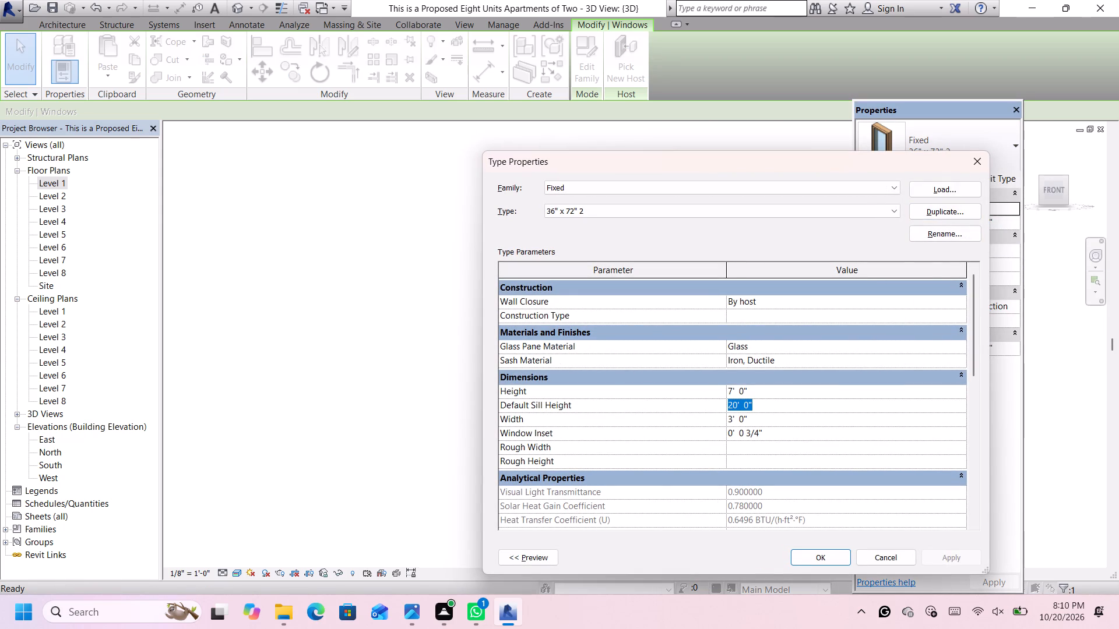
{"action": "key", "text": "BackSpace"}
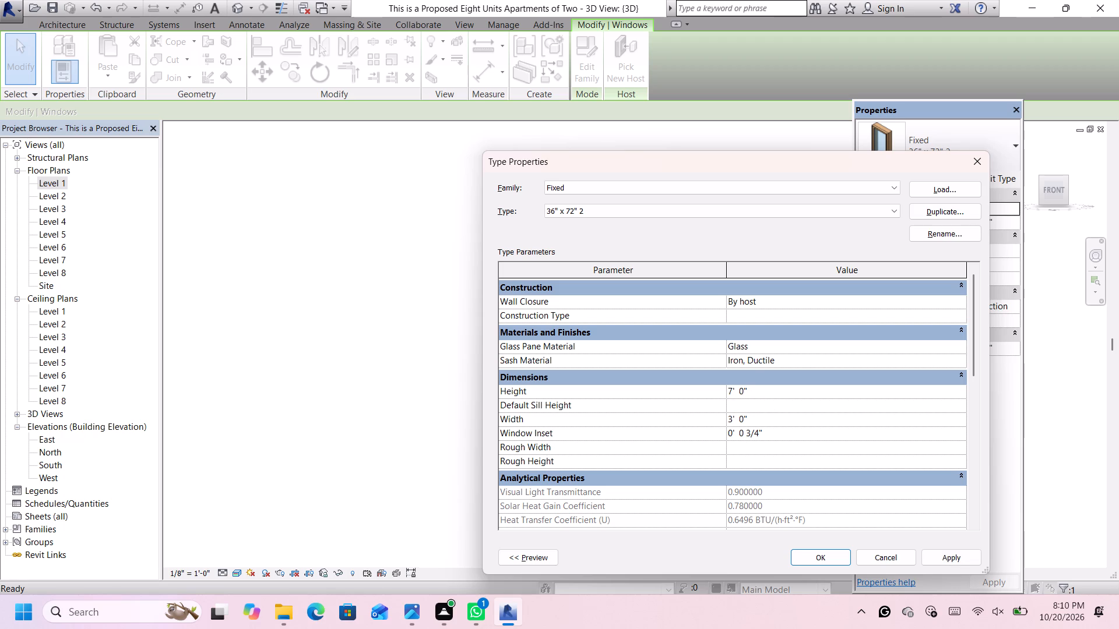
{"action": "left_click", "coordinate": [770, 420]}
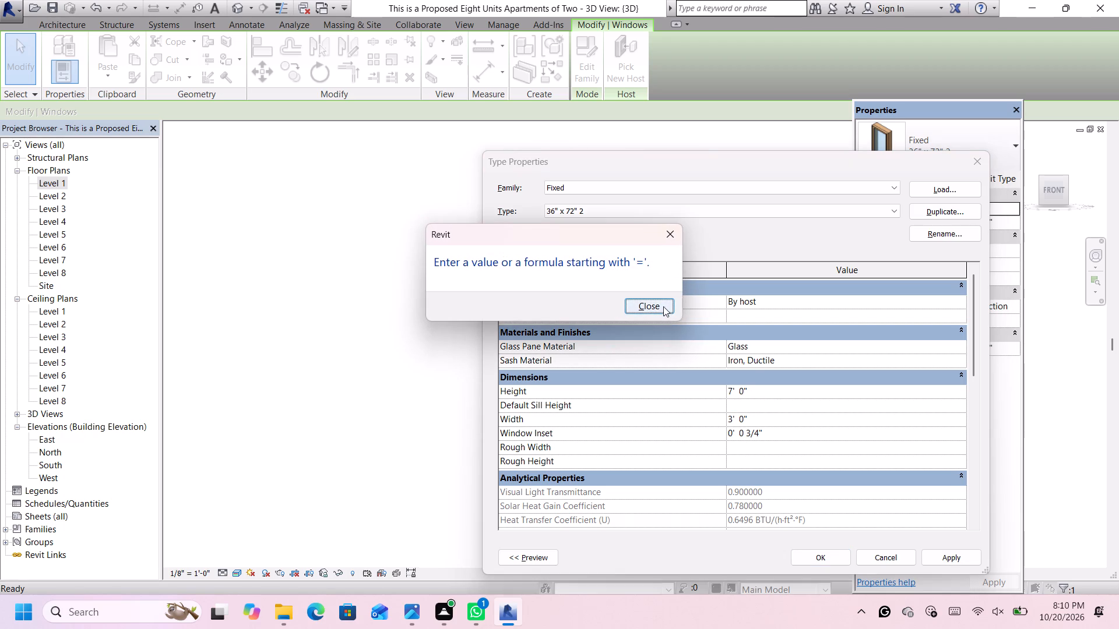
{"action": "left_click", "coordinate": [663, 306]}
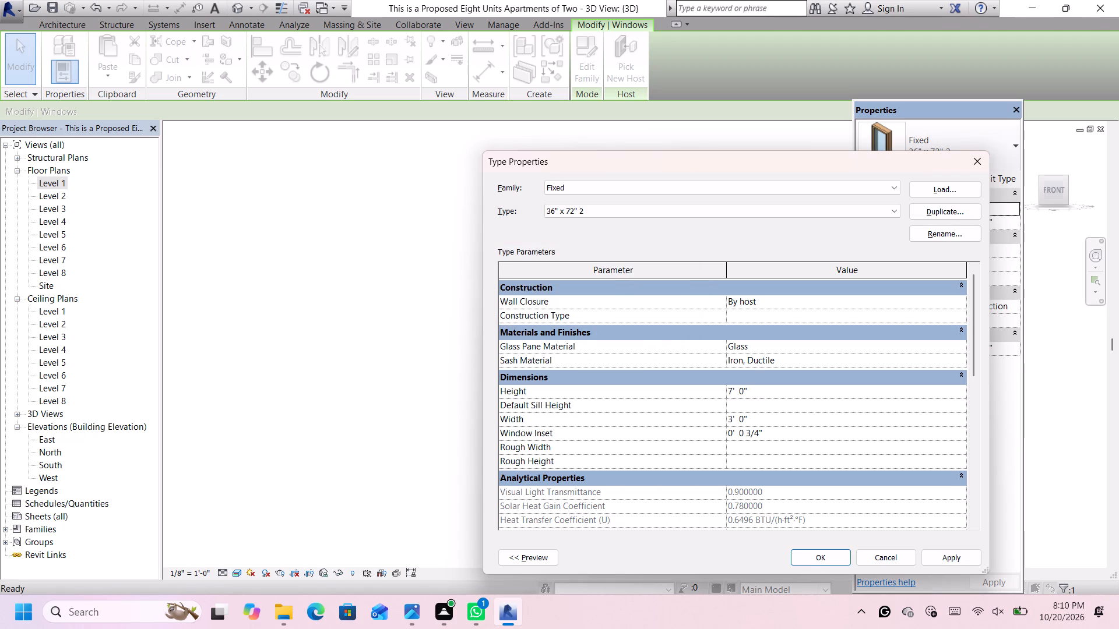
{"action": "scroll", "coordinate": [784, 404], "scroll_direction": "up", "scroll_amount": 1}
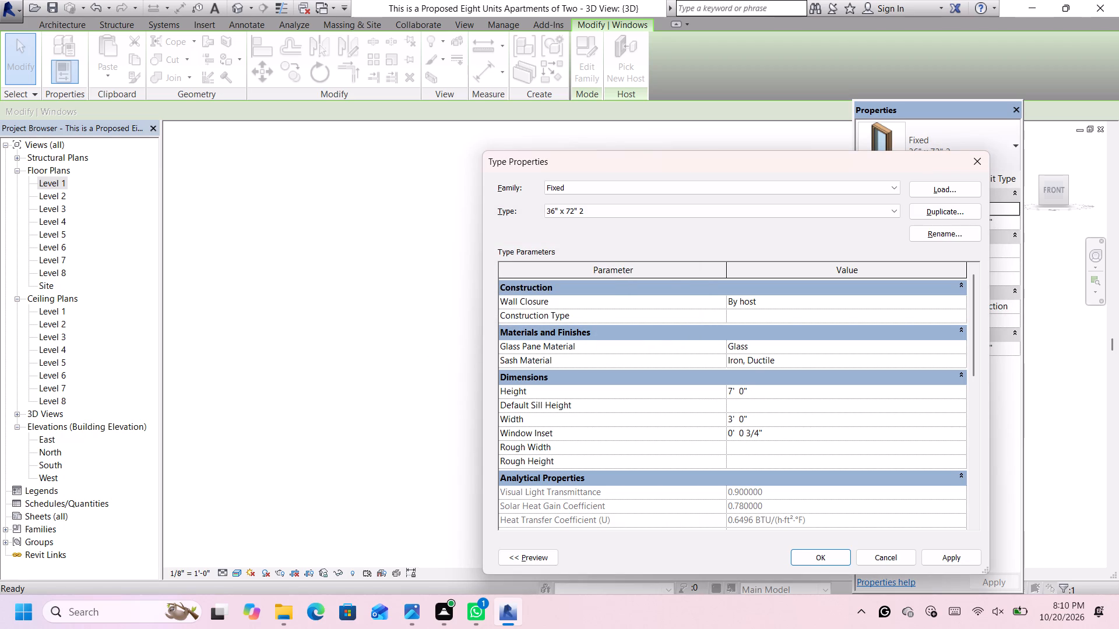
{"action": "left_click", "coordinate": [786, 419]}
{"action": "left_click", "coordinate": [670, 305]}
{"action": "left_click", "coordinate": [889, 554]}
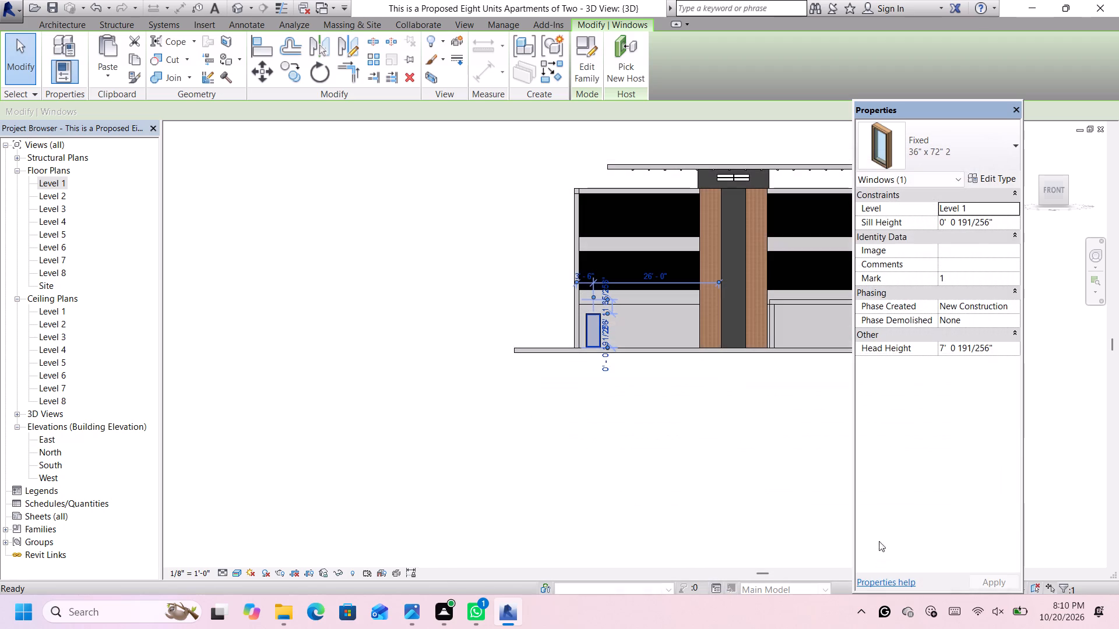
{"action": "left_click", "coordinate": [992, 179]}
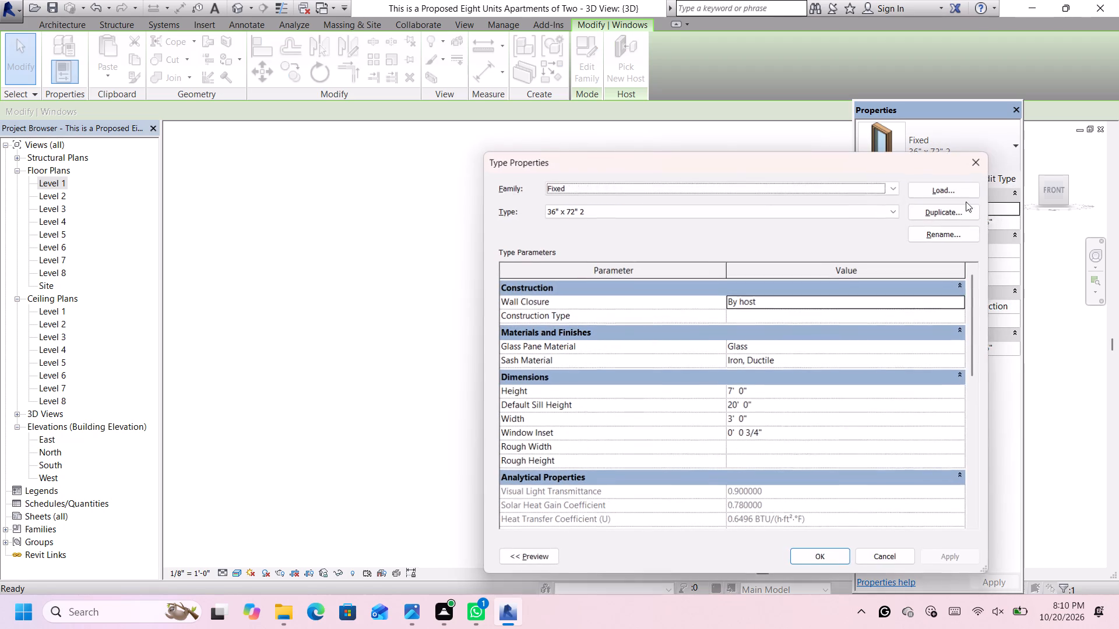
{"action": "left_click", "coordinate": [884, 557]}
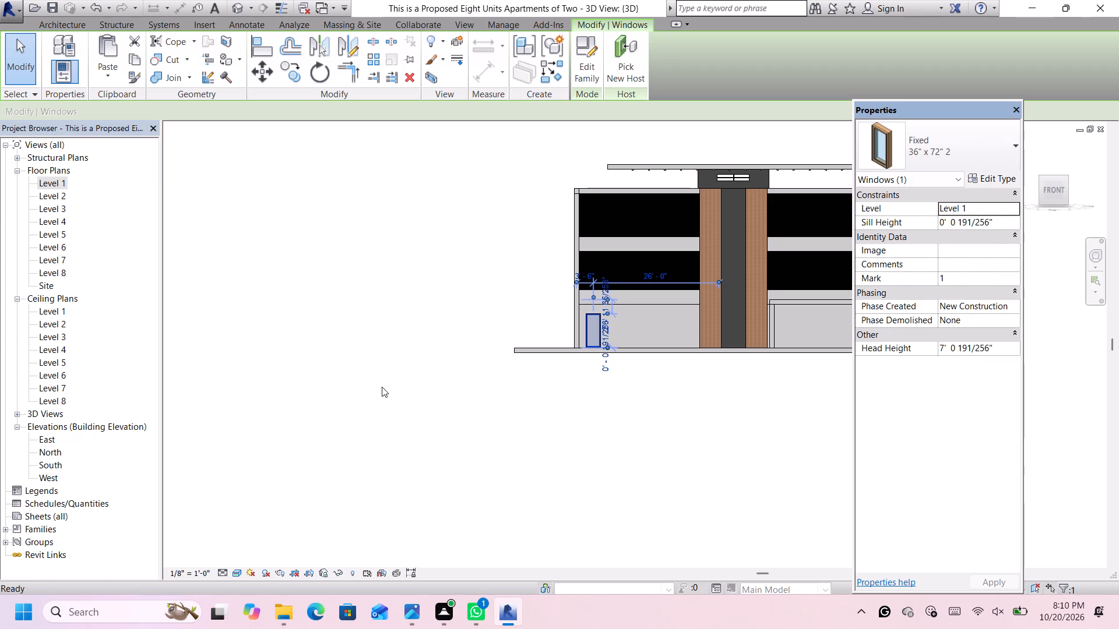
Undo the last default sill height change on the west bay window's type.
{"action": "key", "text": "ctrl+z"}
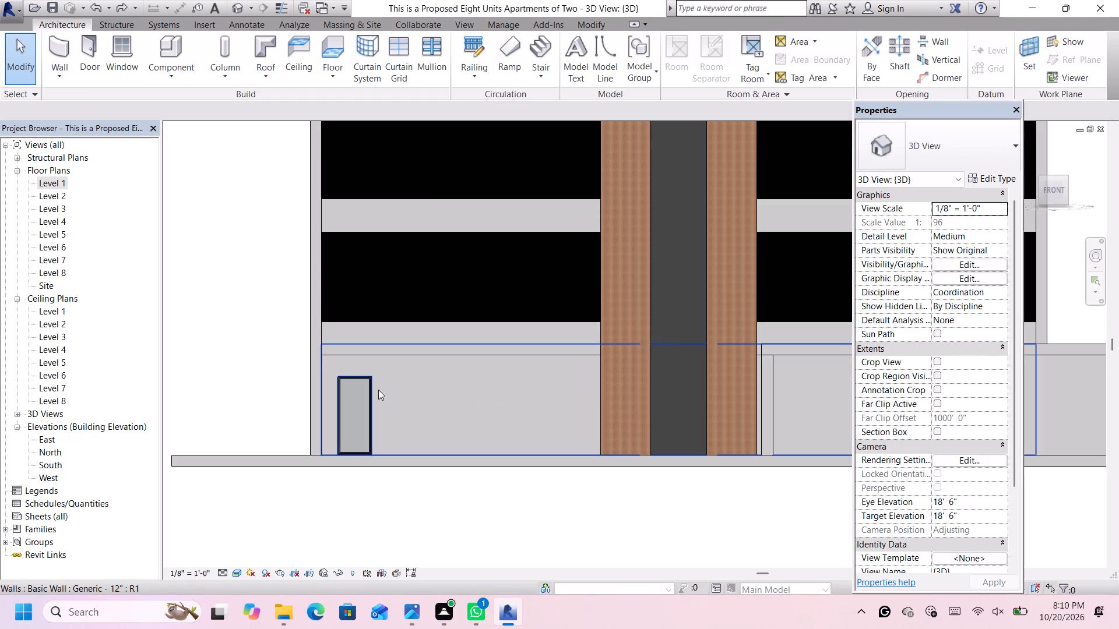
Set the width of the west bay window's type to 20' and apply it to the window.
{"action": "left_click", "coordinate": [370, 391]}
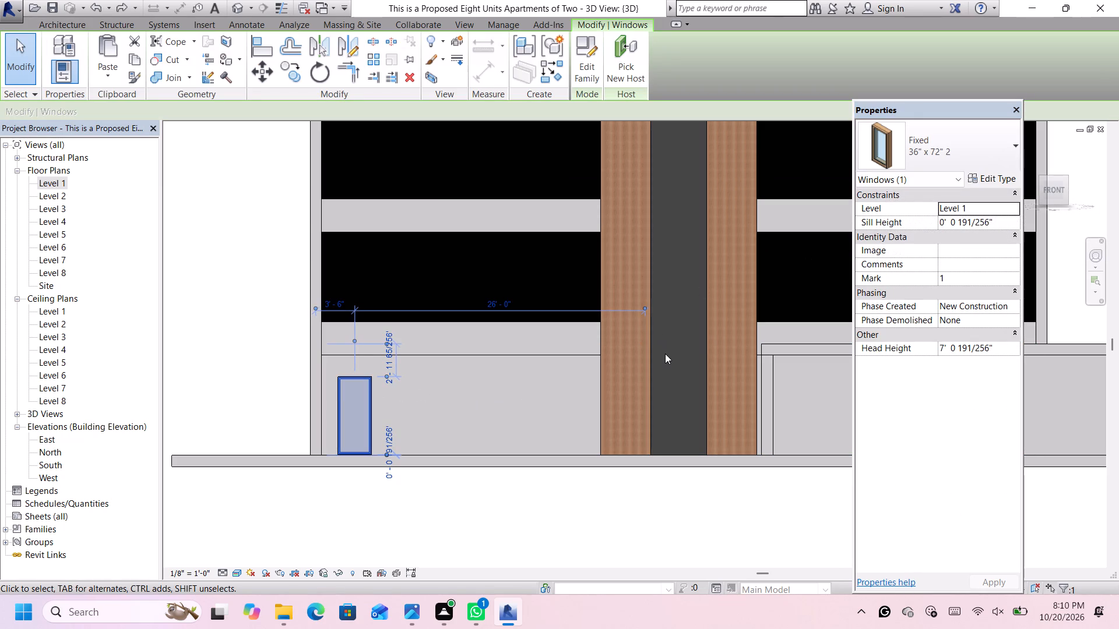
{"action": "left_click", "coordinate": [997, 182]}
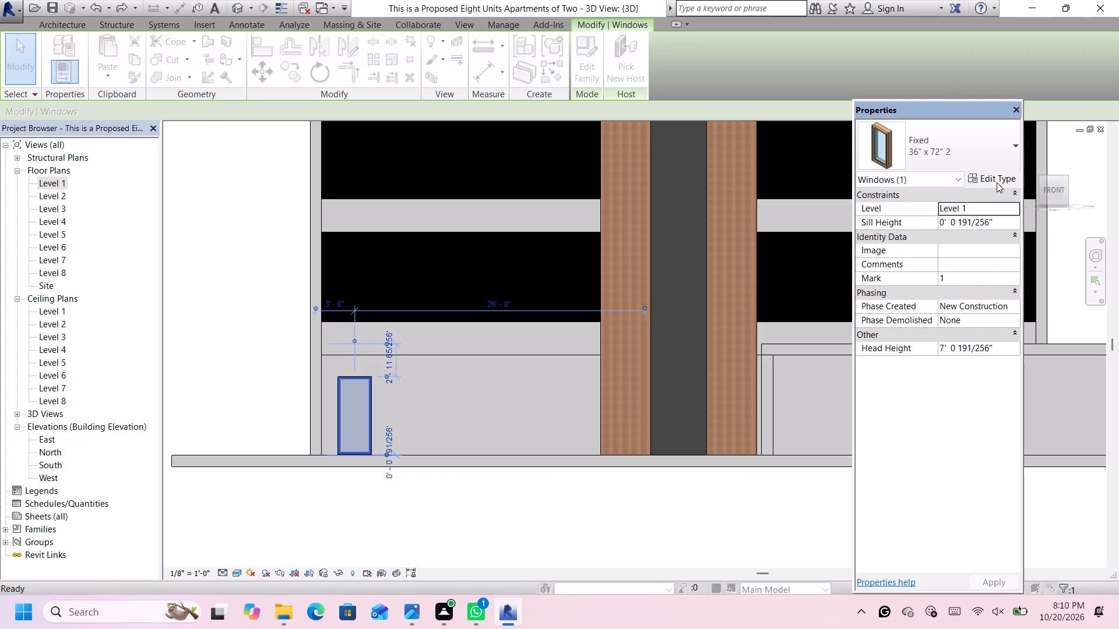
{"action": "left_click", "coordinate": [769, 415]}
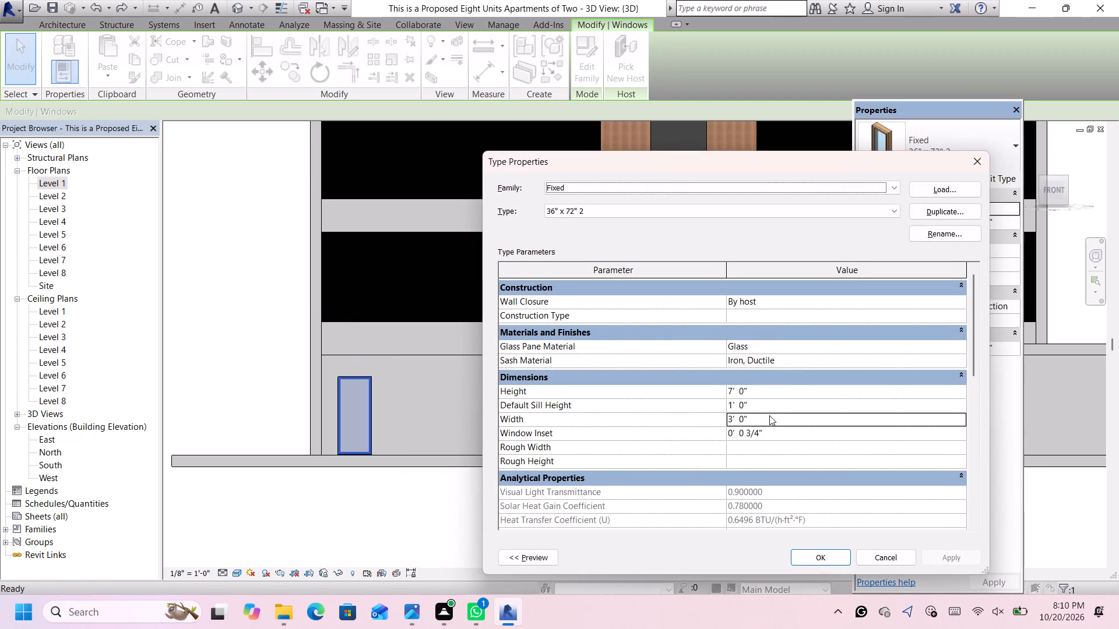
{"action": "key", "text": "BackSpace"}
{"action": "type", "text": "20'"}
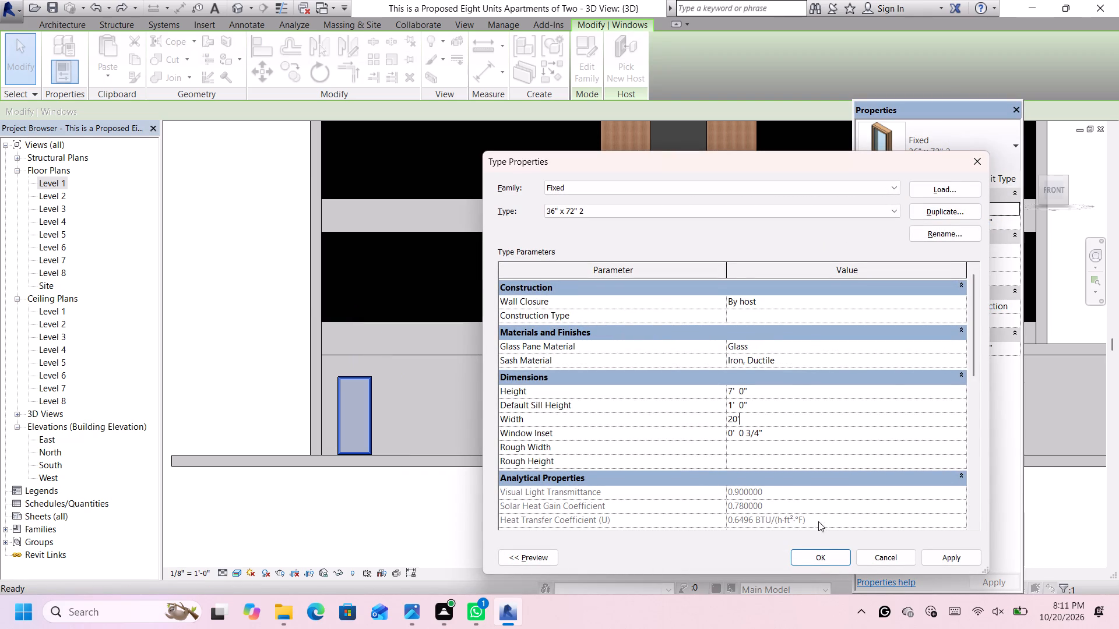
{"action": "left_click", "coordinate": [931, 557]}
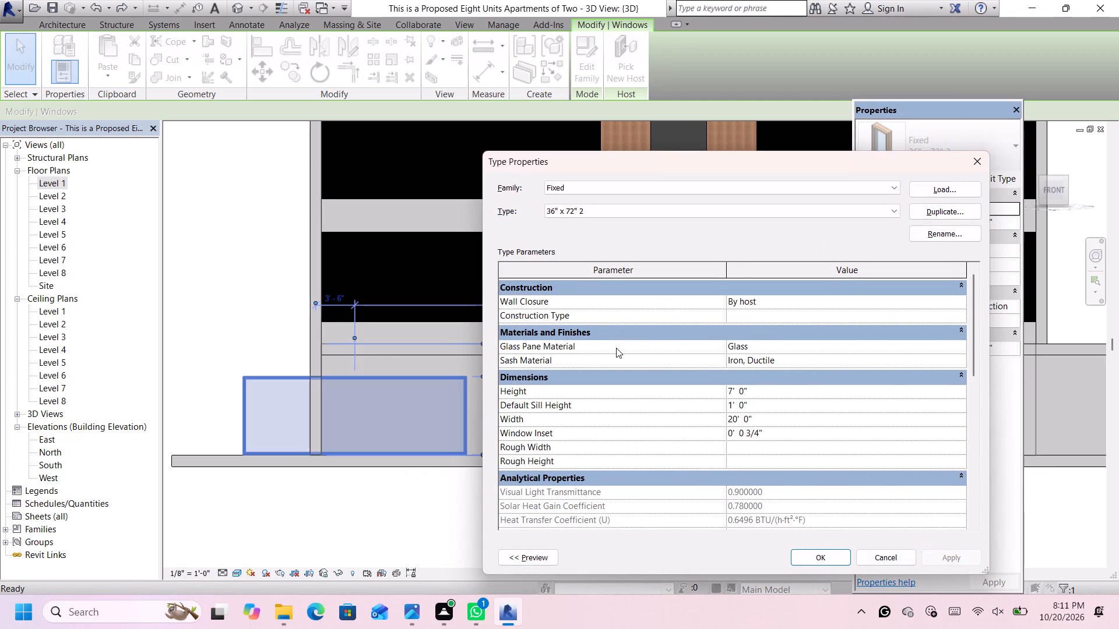
{"action": "scroll", "coordinate": [308, 348], "scroll_direction": "down", "scroll_amount": 4}
{"action": "scroll", "coordinate": [351, 313], "scroll_direction": "down", "scroll_amount": 5}
{"action": "left_click_drag", "start_coordinate": [864, 156], "coordinate": [1054, 161]}
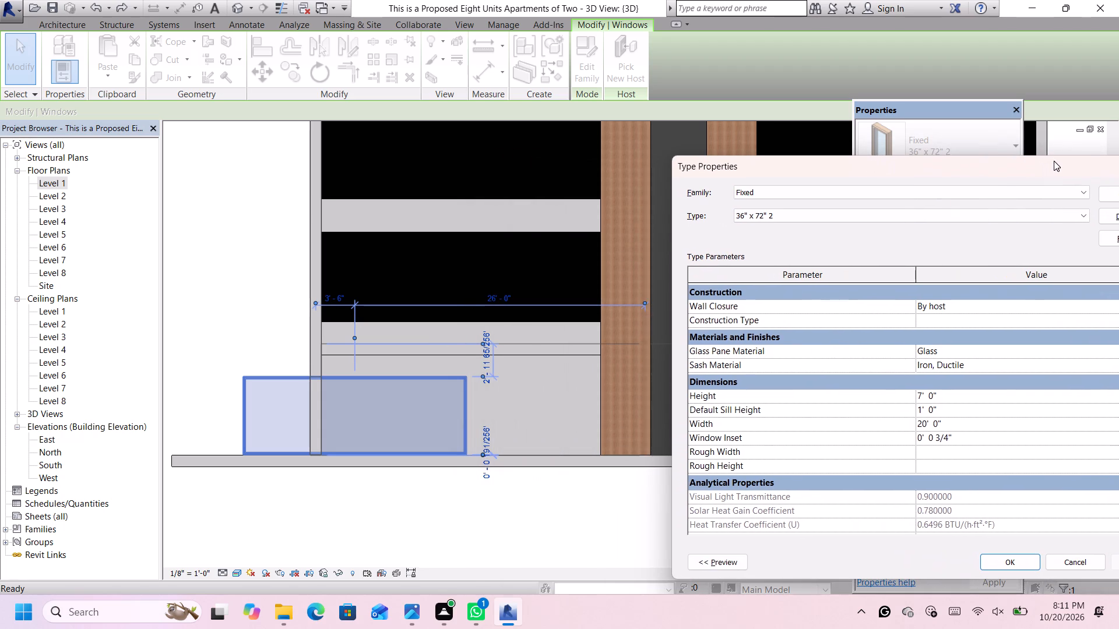
{"action": "left_click_drag", "start_coordinate": [1054, 161], "coordinate": [1053, 161]}
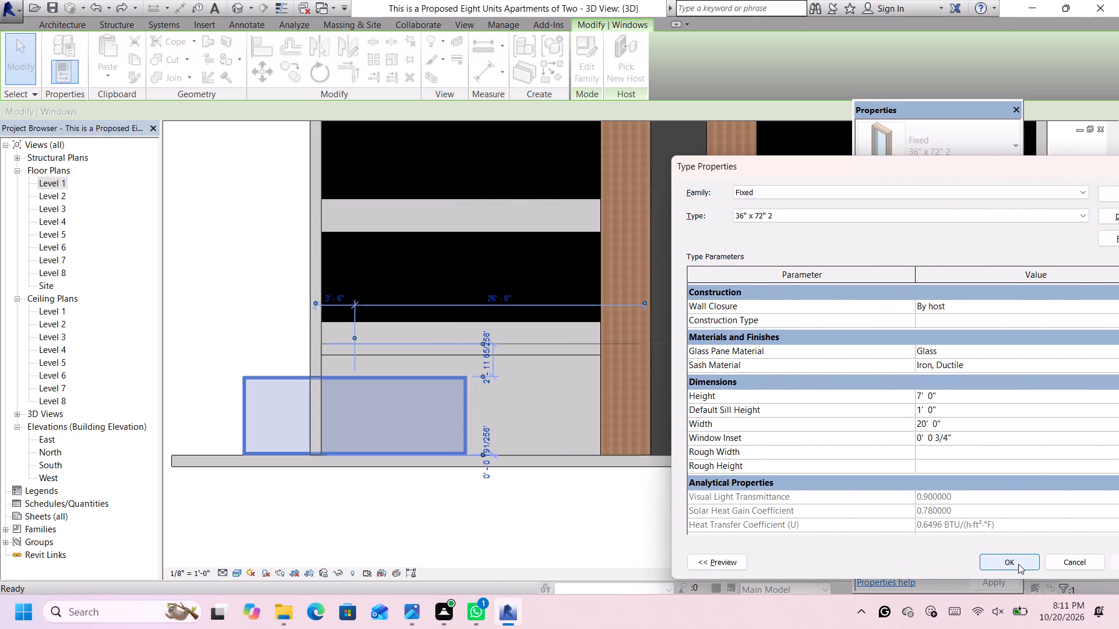
{"action": "left_click", "coordinate": [1018, 564]}
Nudge the west bay window along its wall toward the central columns until its centre is 12'-4" from the bay's outer wall.
{"action": "key", "text": "Right"}
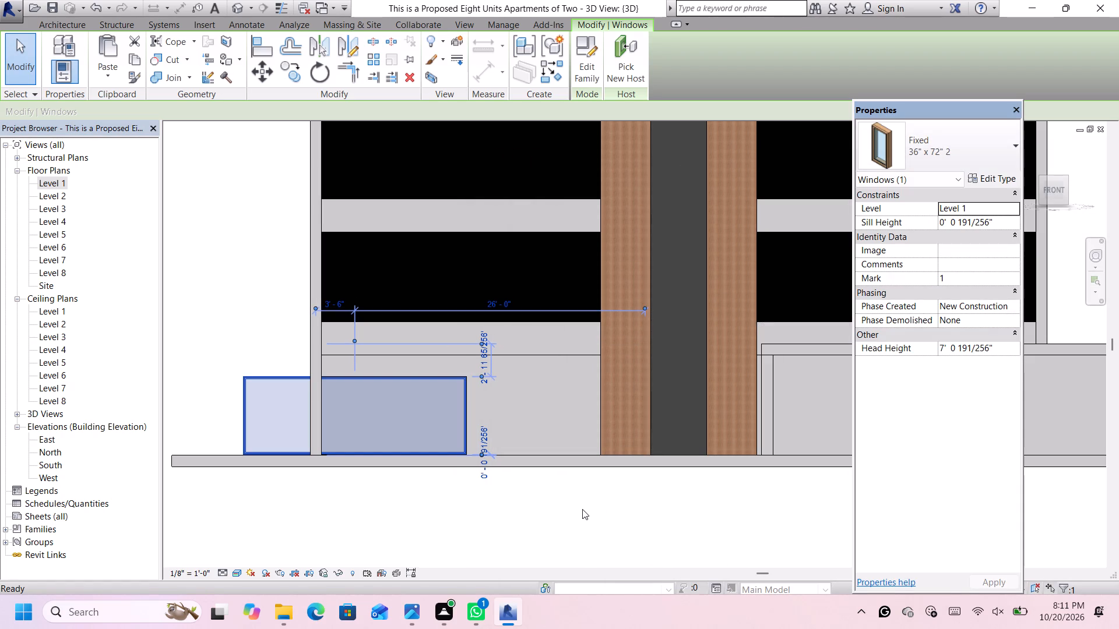
{"action": "key", "text": "Right"}
{"action": "key", "text": "Right"}
{"action": "key", "text": "Right"}
{"action": "key", "text": "Right"}
{"action": "key", "text": "Right"}
{"action": "key", "text": "Right"}
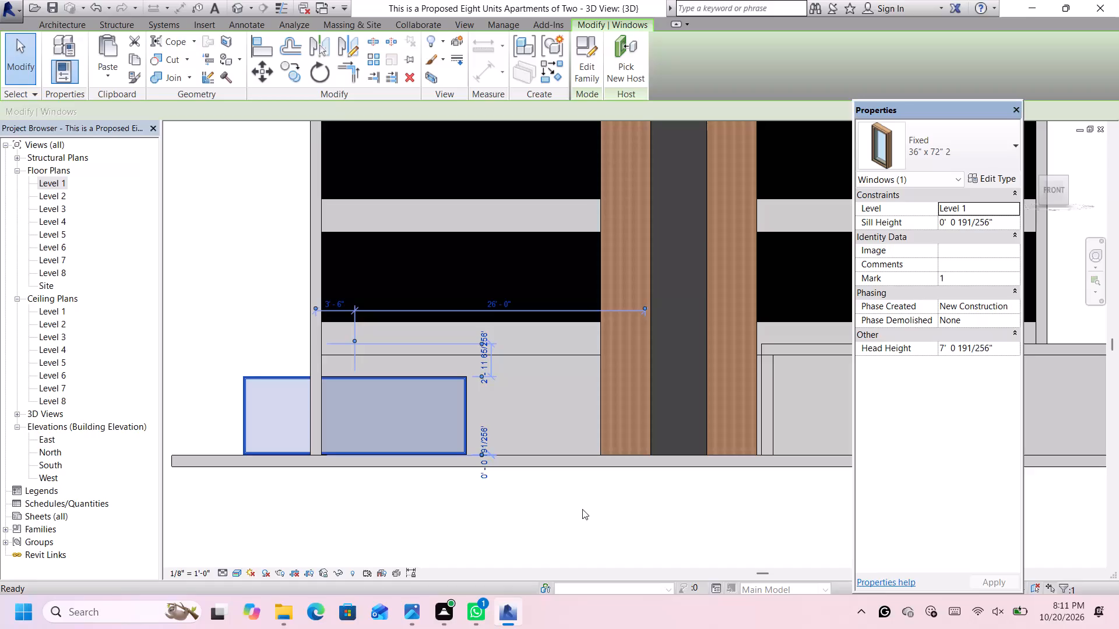
{"action": "key", "text": "Right"}
{"action": "key", "text": "Right"}
{"action": "key", "text": "Right"}
{"action": "key", "text": "Right"}
{"action": "key", "text": "Right"}
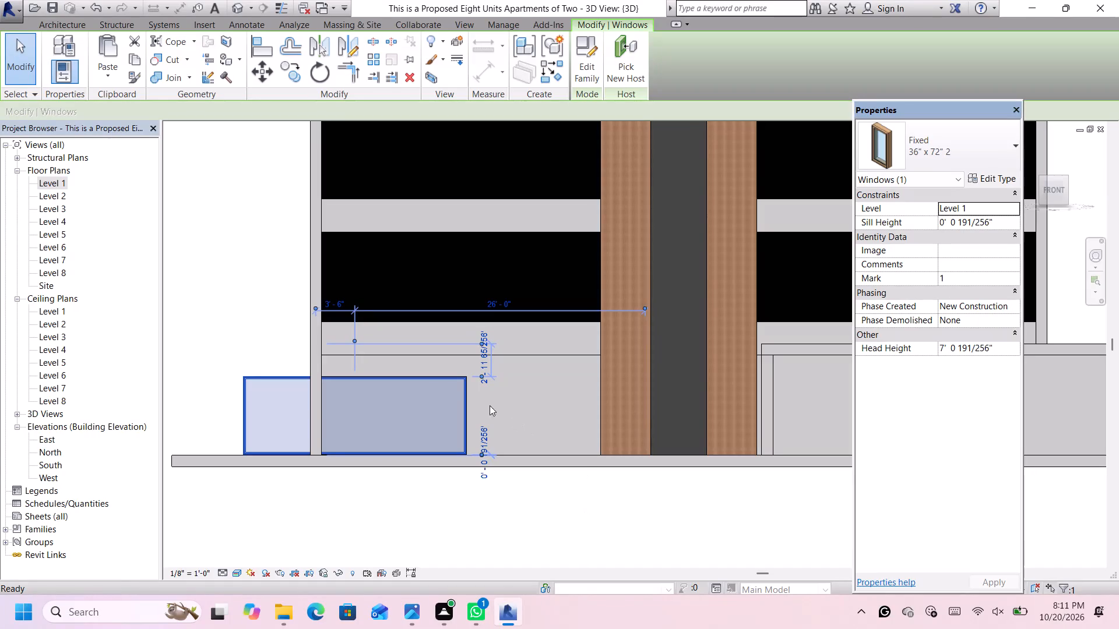
{"action": "left_click", "coordinate": [446, 374]}
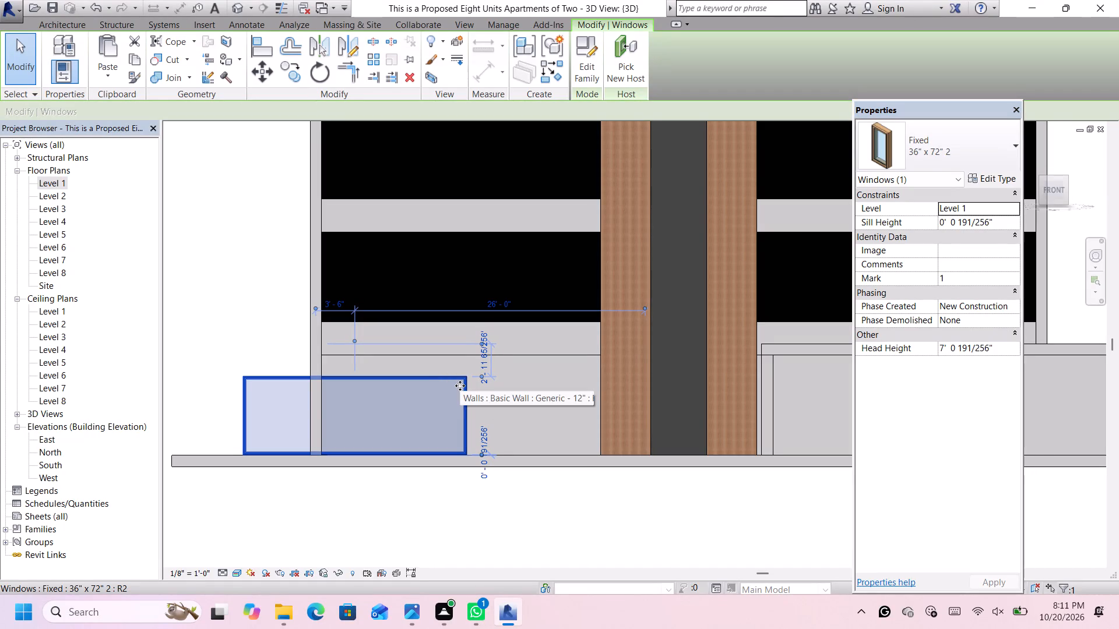
{"action": "key", "text": "Right"}
{"action": "key", "text": "Right"}
{"action": "key", "text": "Right"}
{"action": "key", "text": "Right"}
{"action": "key", "text": "Right"}
{"action": "key", "text": "Right"}
{"action": "key", "text": "Right"}
{"action": "key", "text": "Right"}
{"action": "key", "text": "Right"}
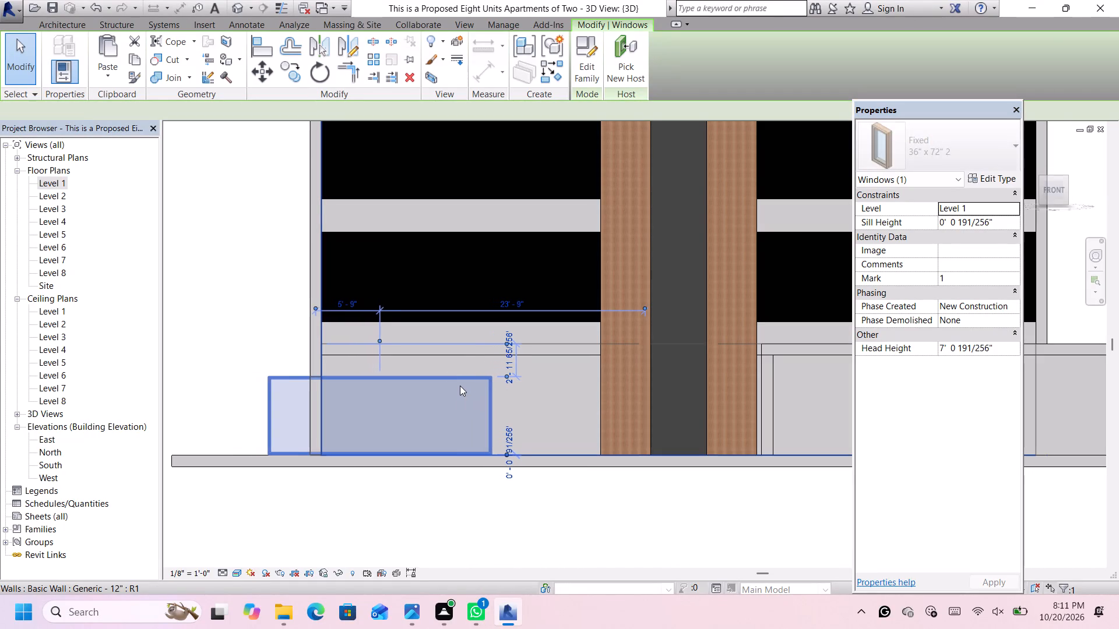
{"action": "key", "text": "Right"}
{"action": "key", "text": "Right"}
{"action": "key", "text": "Right"}
{"action": "key", "text": "Right"}
{"action": "key", "text": "Right"}
{"action": "key", "text": "Right"}
{"action": "key", "text": "Right"}
{"action": "key", "text": "Right"}
{"action": "key", "text": "Right"}
{"action": "key", "text": "Right"}
{"action": "key", "text": "Right"}
{"action": "key", "text": "Right"}
{"action": "key", "text": "Right"}
{"action": "key", "text": "Right"}
{"action": "key", "text": "Right"}
{"action": "key", "text": "Right"}
{"action": "key", "text": "Right"}
{"action": "key", "text": "Right"}
{"action": "key", "text": "Right"}
{"action": "key", "text": "Right"}
{"action": "key", "text": "Right"}
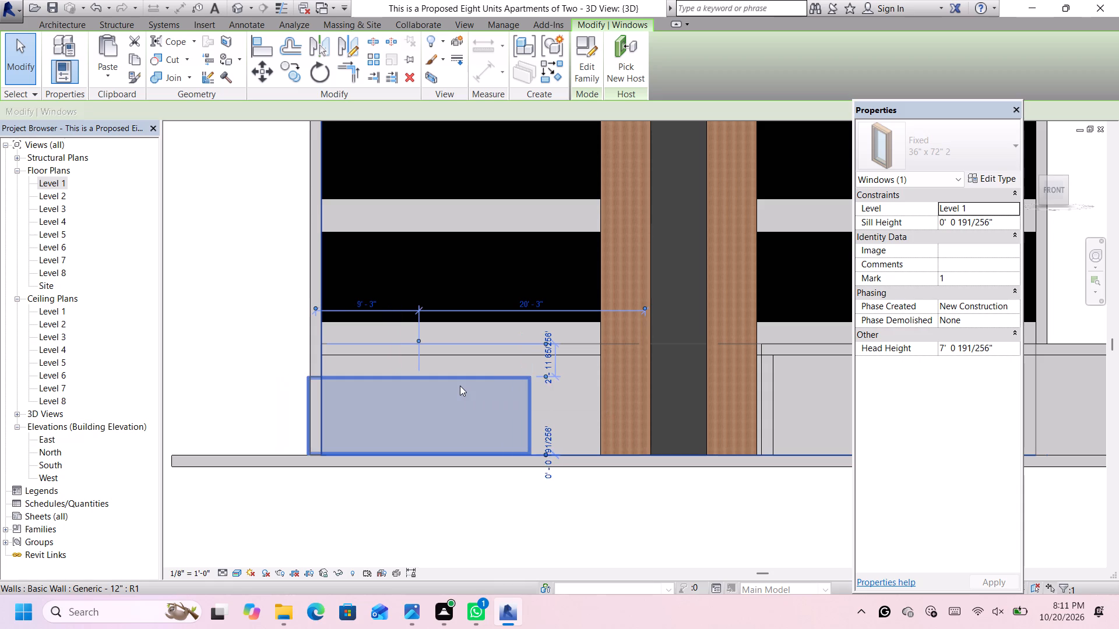
{"action": "key", "text": "Right"}
{"action": "key", "text": "Right"}
{"action": "key", "text": "Right"}
{"action": "key", "text": "Right"}
{"action": "key", "text": "Right"}
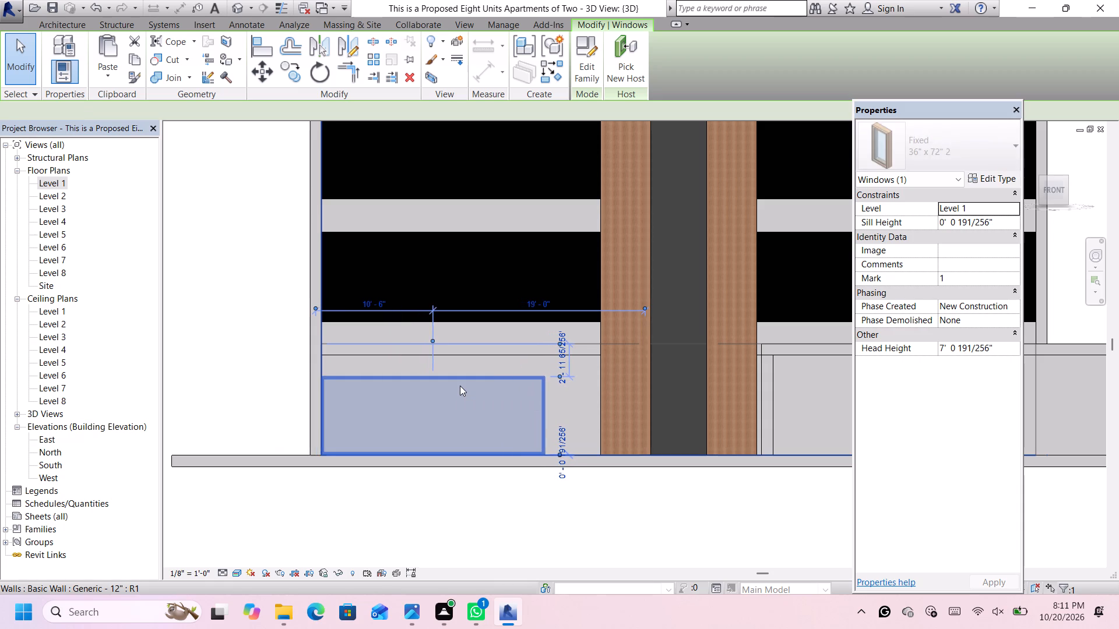
{"action": "key", "text": "Right"}
{"action": "key", "text": "Right"}
{"action": "key", "text": "Right"}
{"action": "key", "text": "Right"}
{"action": "key", "text": "Right"}
{"action": "key", "text": "Right"}
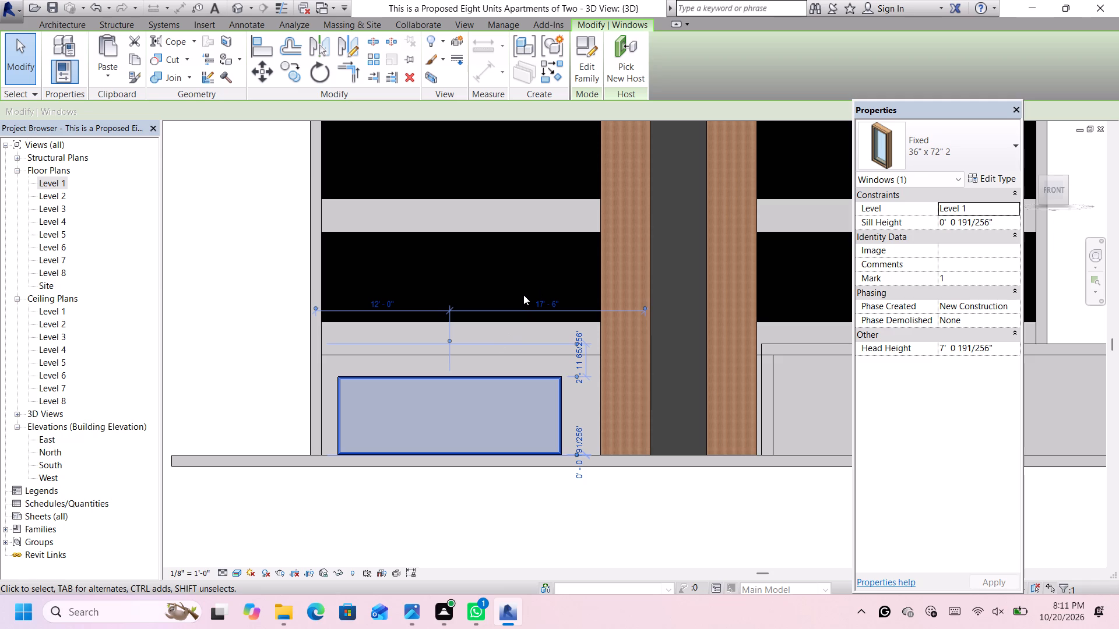
{"action": "scroll", "coordinate": [529, 402], "scroll_direction": "up", "scroll_amount": 1}
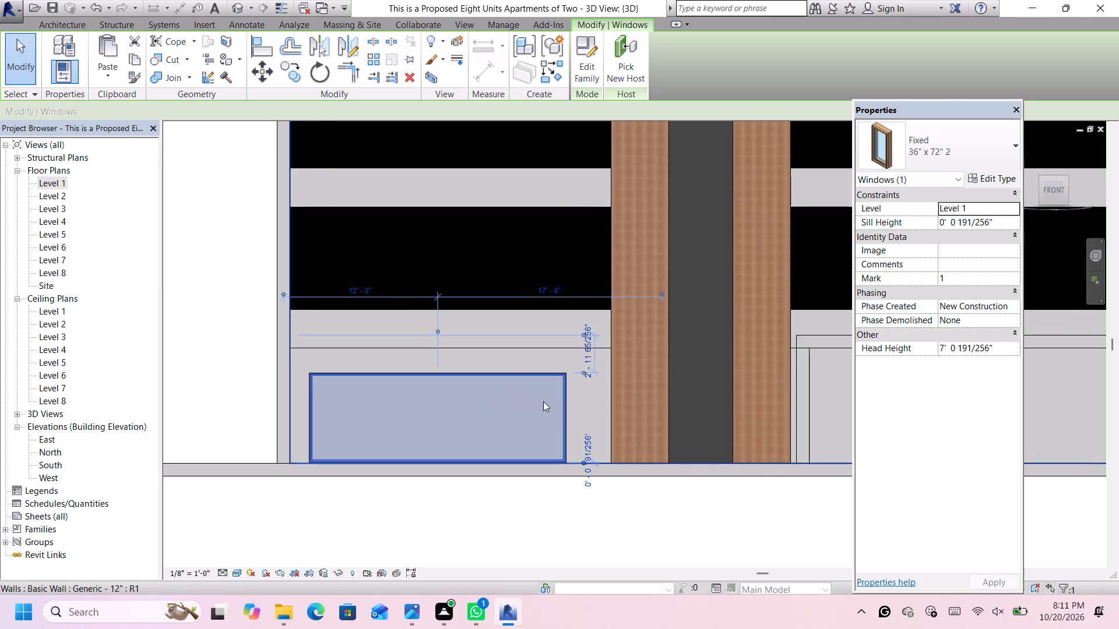
{"action": "scroll", "coordinate": [559, 408], "scroll_direction": "up", "scroll_amount": 3}
{"action": "scroll", "coordinate": [559, 407], "scroll_direction": "down", "scroll_amount": 2}
{"action": "scroll", "coordinate": [430, 423], "scroll_direction": "up", "scroll_amount": 1}
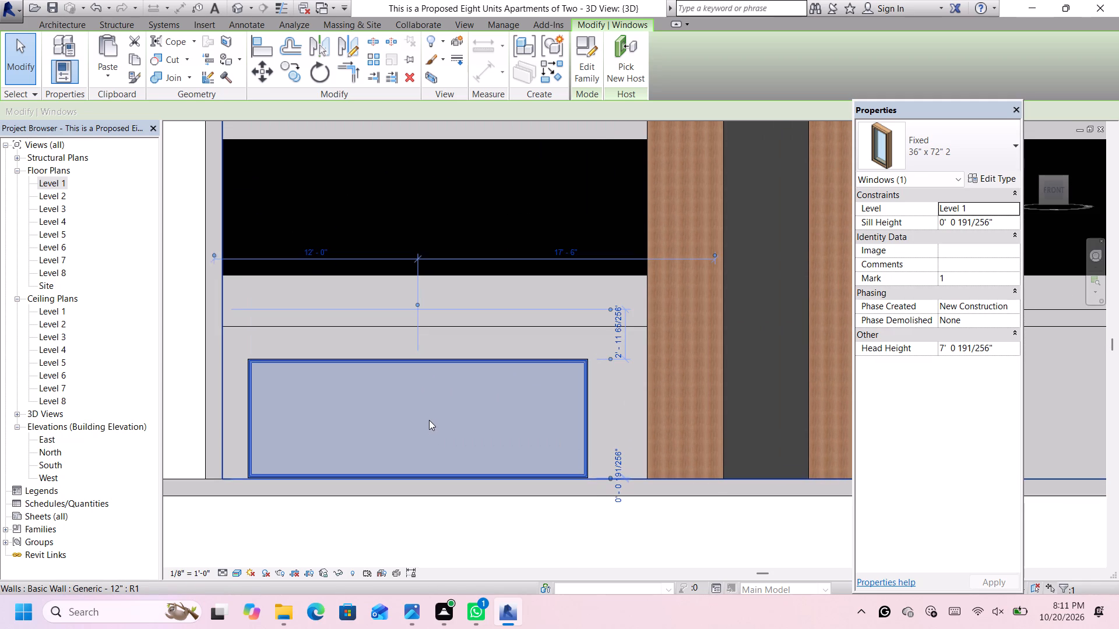
{"action": "key", "text": "Right"}
{"action": "key", "text": "Right"}
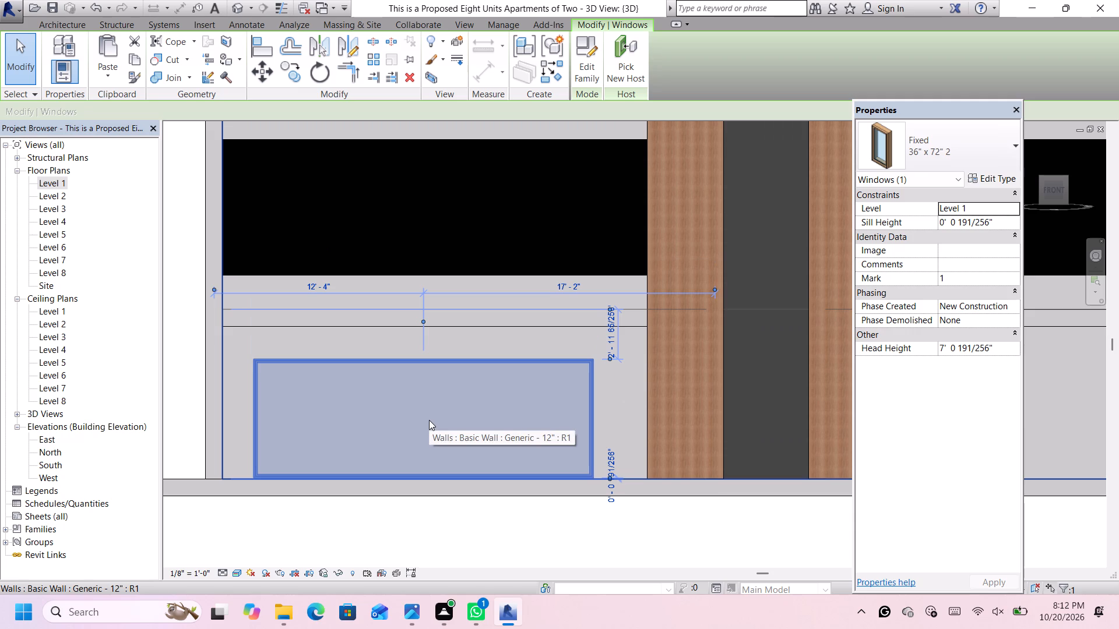
Set the west bay window type's height to 8' and width to 25', and apply both to the window.
{"action": "left_click", "coordinate": [1004, 178]}
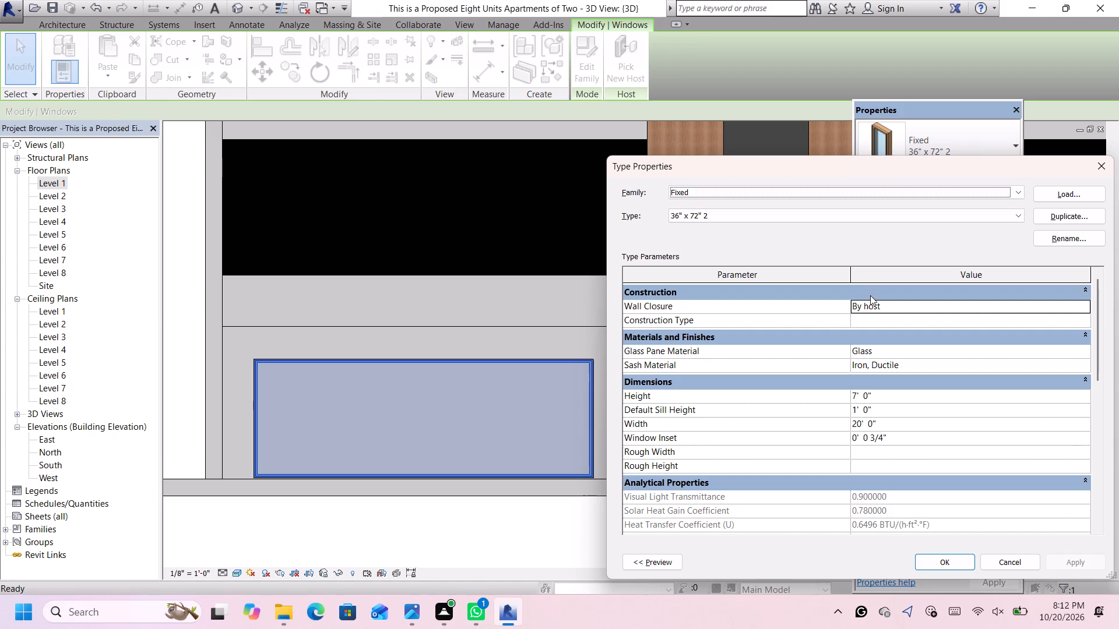
{"action": "left_click", "coordinate": [918, 398]}
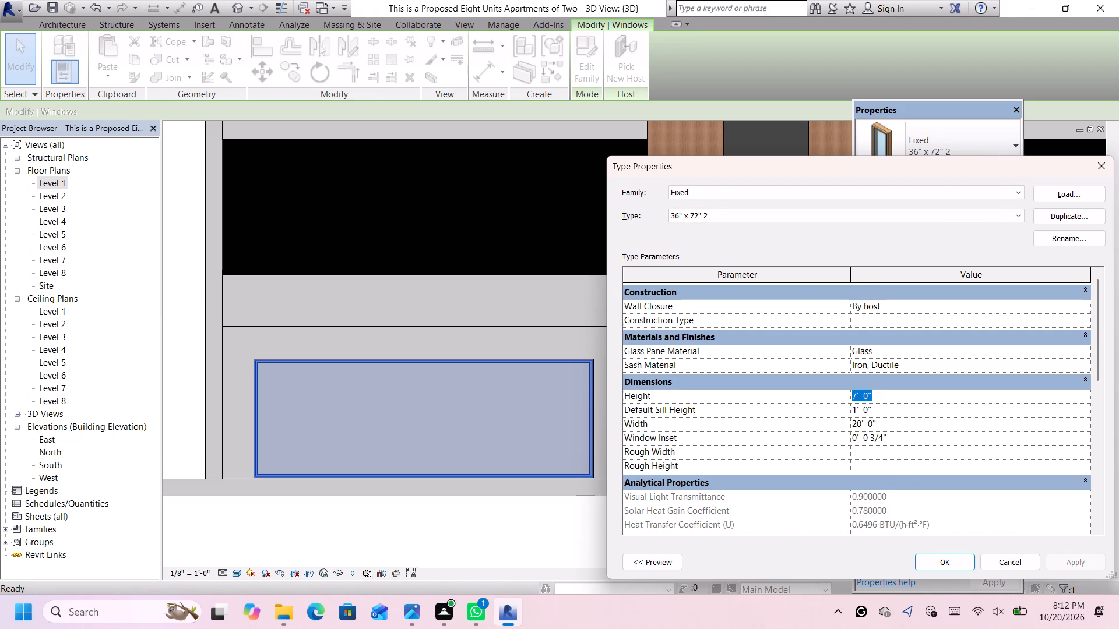
{"action": "key", "text": "BackSpace"}
{"action": "type", "text": "8'"}
{"action": "key", "text": "Return"}
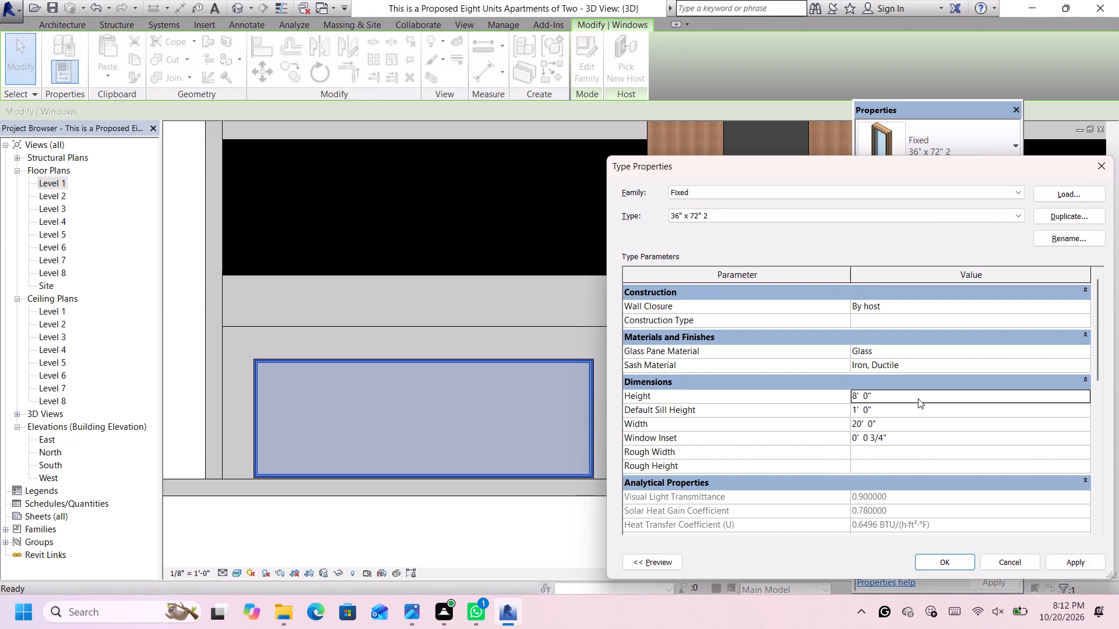
{"action": "left_click", "coordinate": [909, 426]}
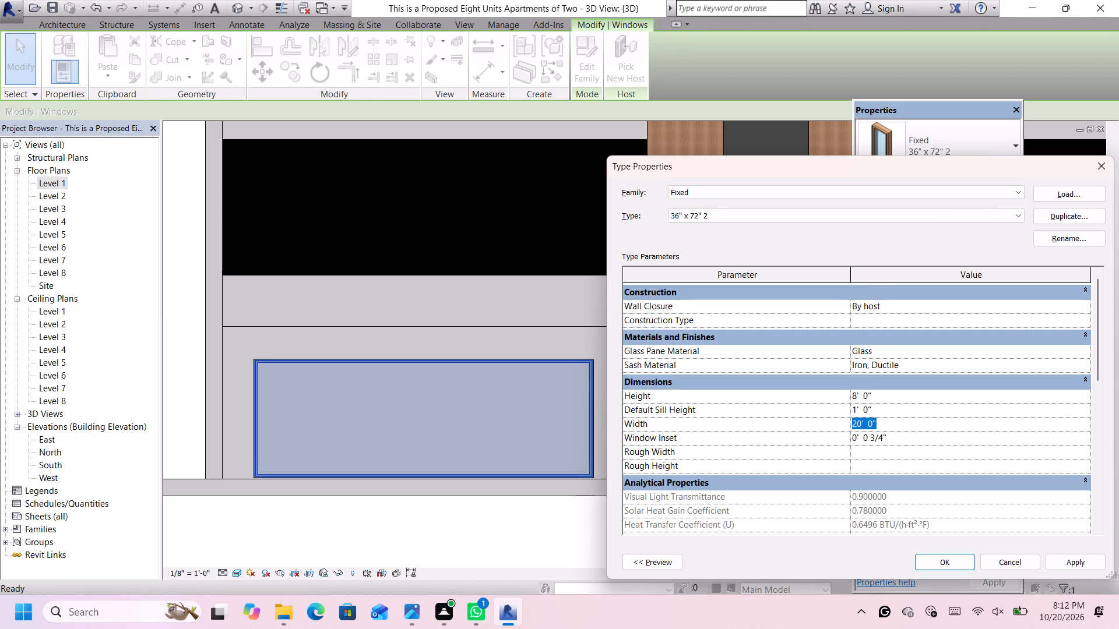
{"action": "key", "text": "BackSpace"}
{"action": "type", "text": "25"}
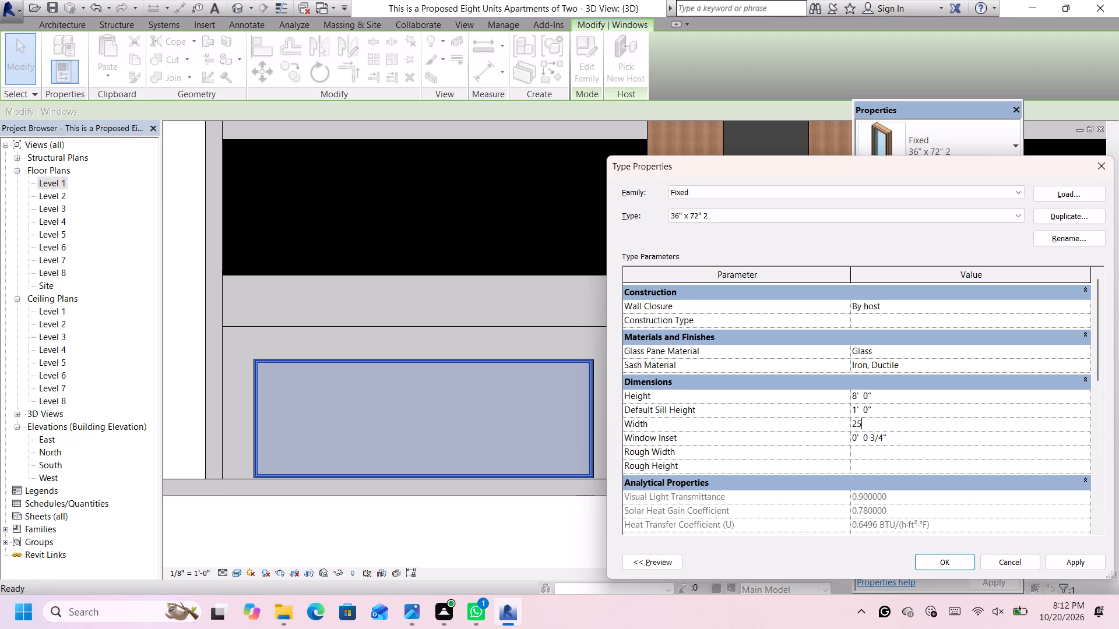
{"action": "key", "text": "apostrophe"}
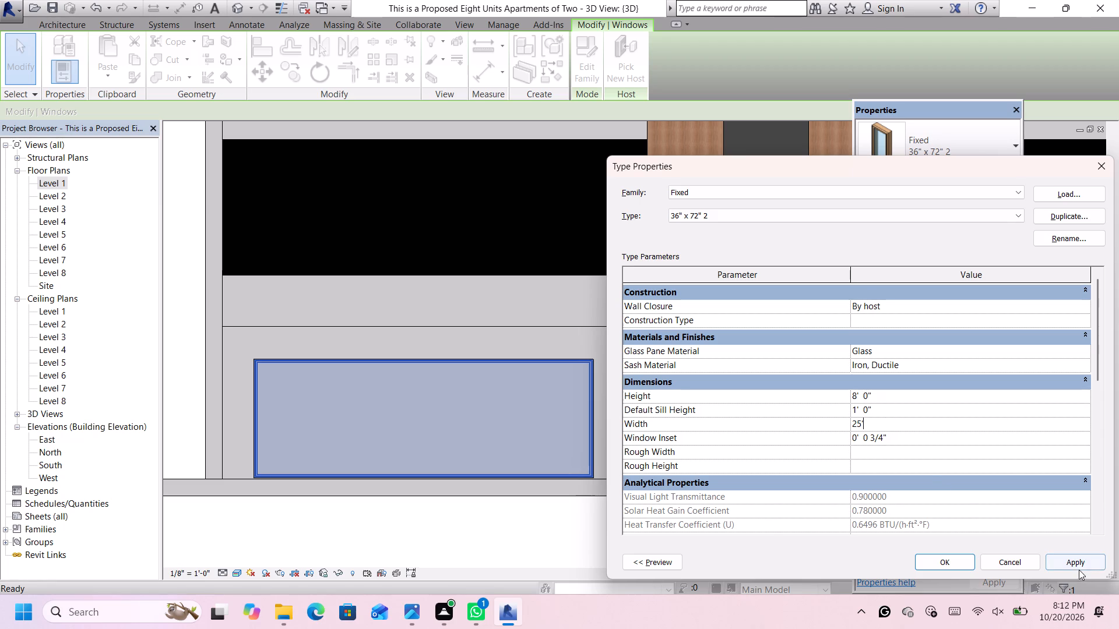
{"action": "left_click", "coordinate": [1076, 560]}
{"action": "scroll", "coordinate": [378, 451], "scroll_direction": "down", "scroll_amount": 2}
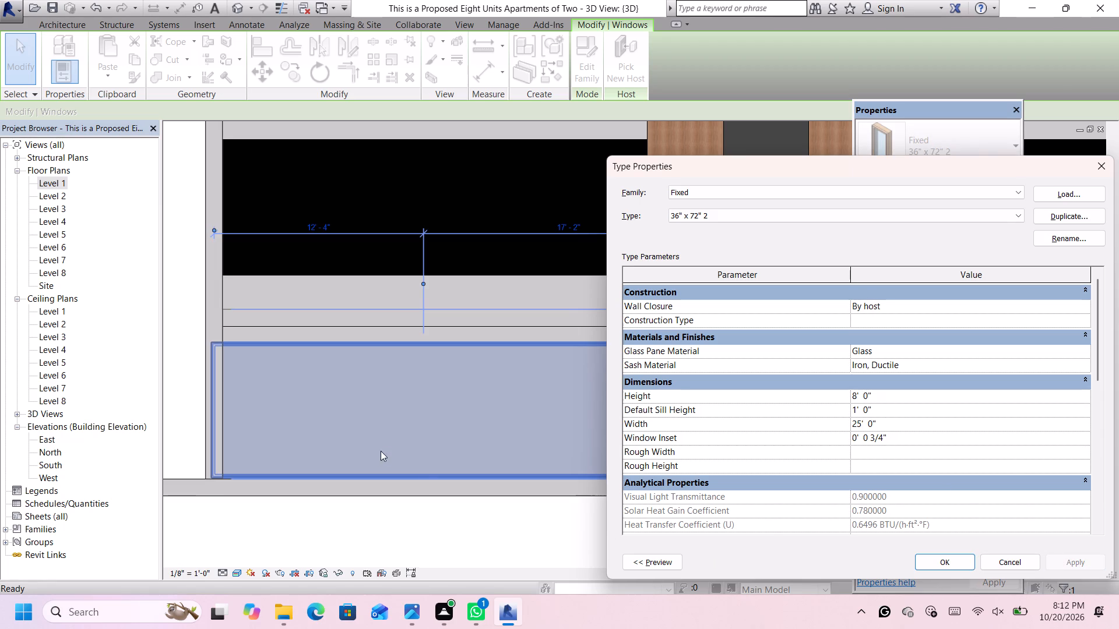
{"action": "scroll", "coordinate": [381, 451], "scroll_direction": "down", "scroll_amount": 3}
{"action": "left_click", "coordinate": [930, 561]}
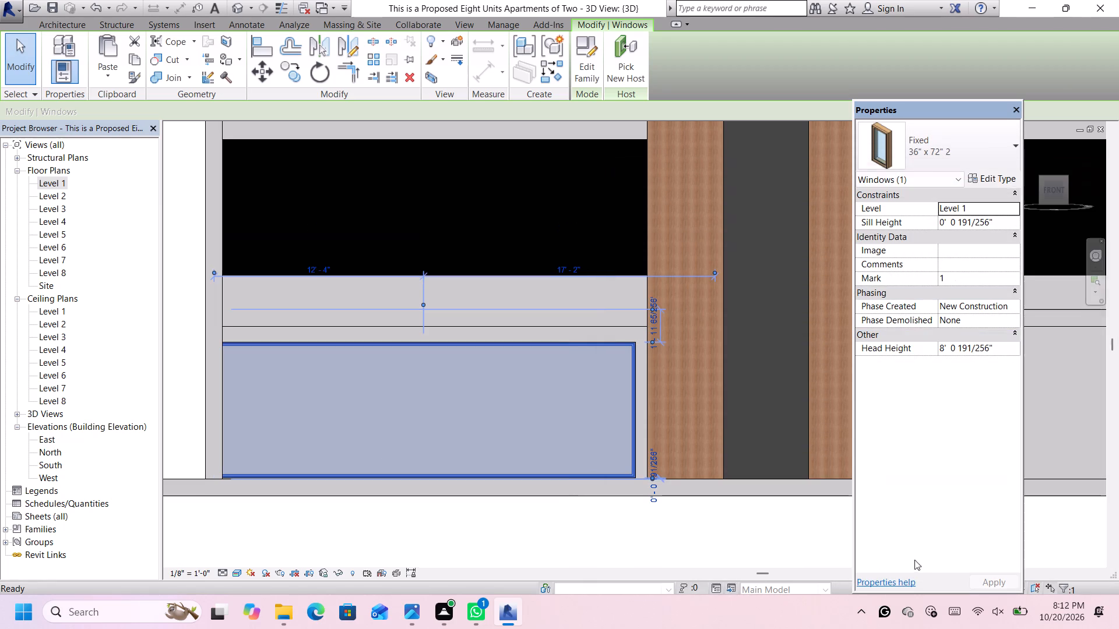
Nudge the west bay window along its wall toward the central columns until its centre is 13'-0" from the bay's outer wall.
{"action": "key", "text": "Right"}
{"action": "key", "text": "Right"}
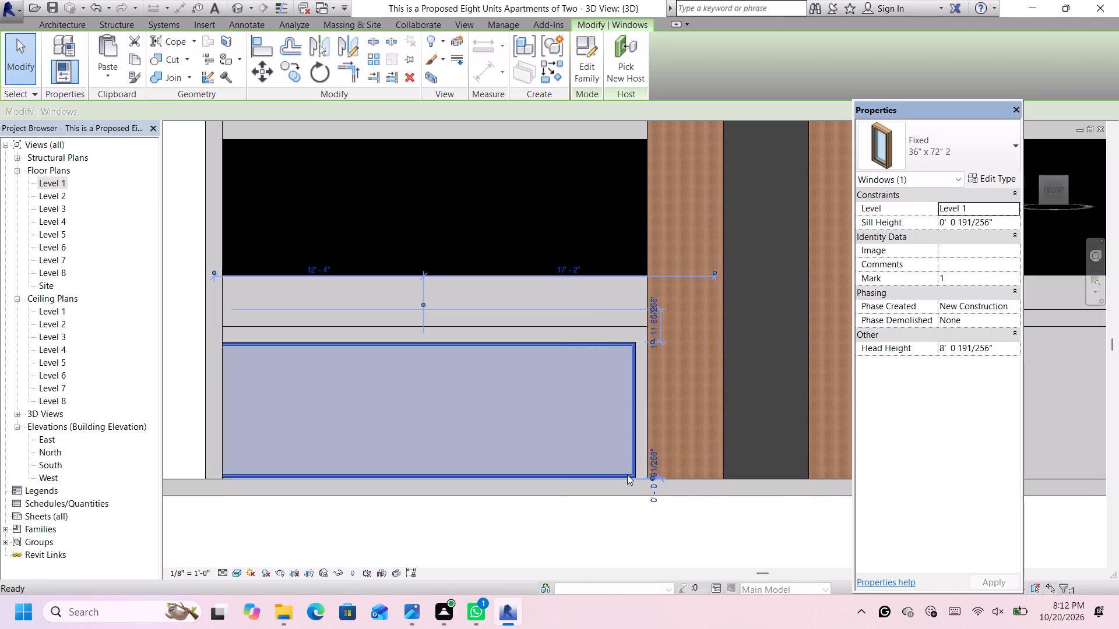
{"action": "left_click", "coordinate": [625, 341]}
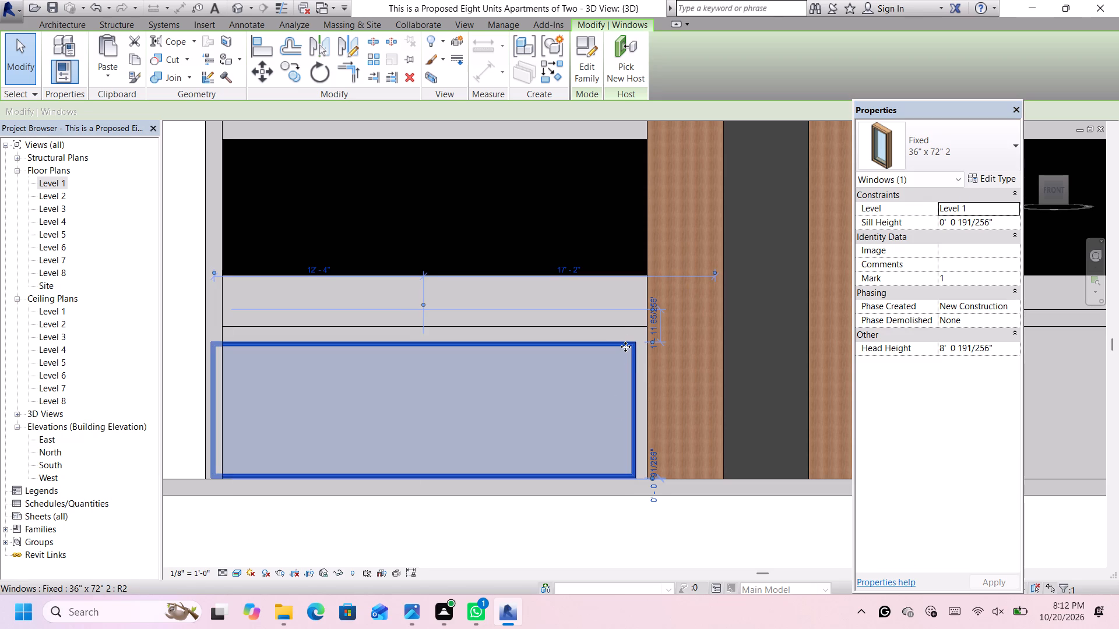
{"action": "key", "text": "Right"}
{"action": "key", "text": "Right"}
{"action": "key", "text": "Right"}
{"action": "key", "text": "Right"}
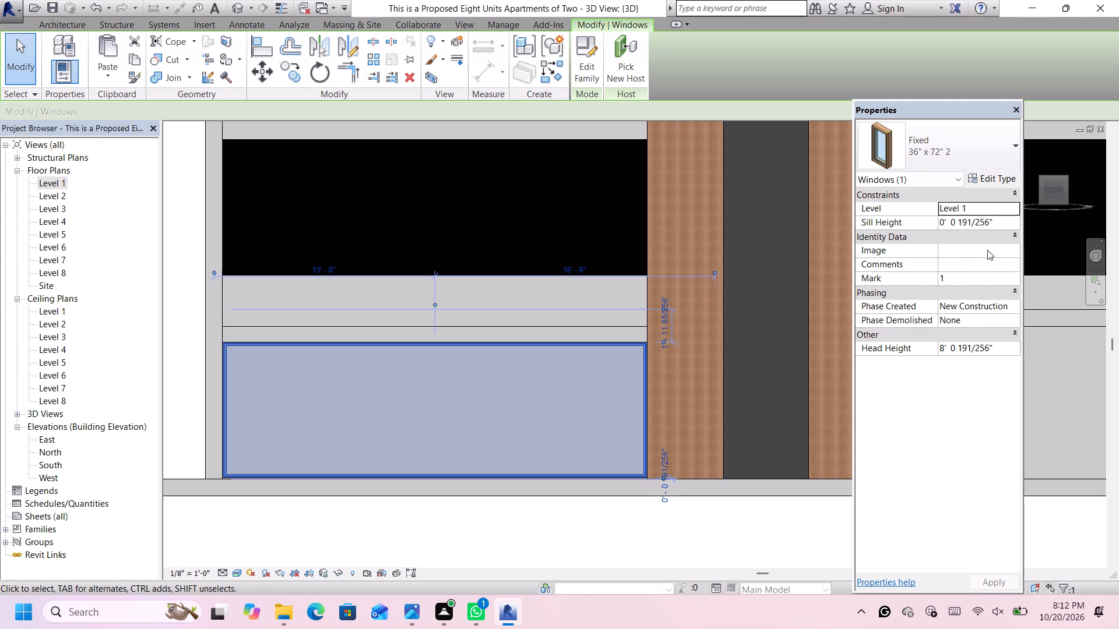
Set the width of the west bay window's type to 22'.
{"action": "left_click", "coordinate": [1001, 182]}
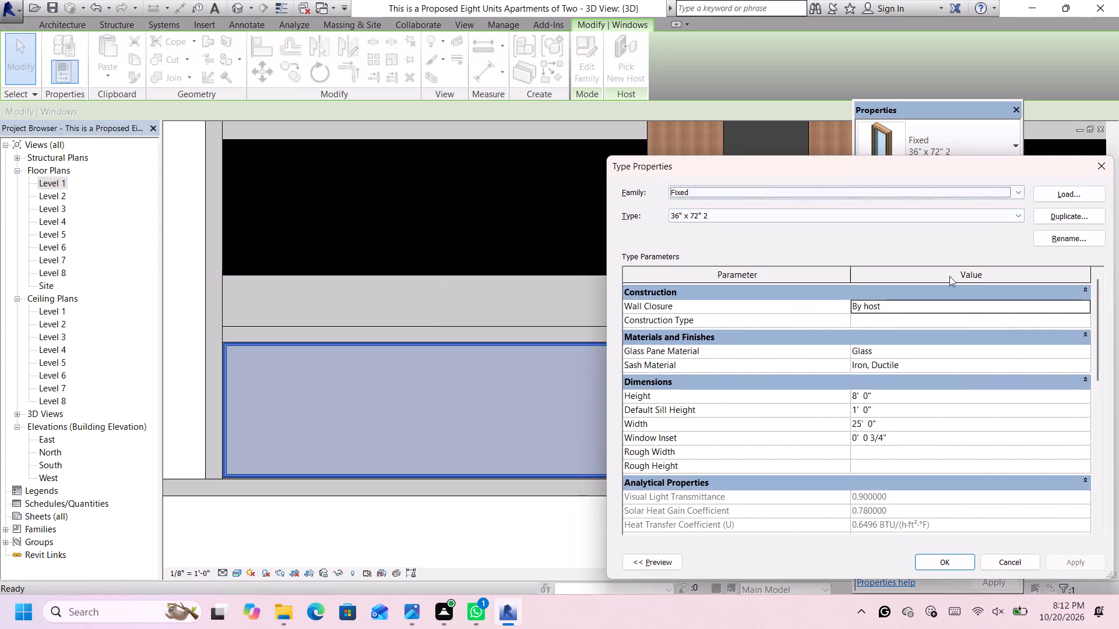
{"action": "left_click", "coordinate": [895, 423]}
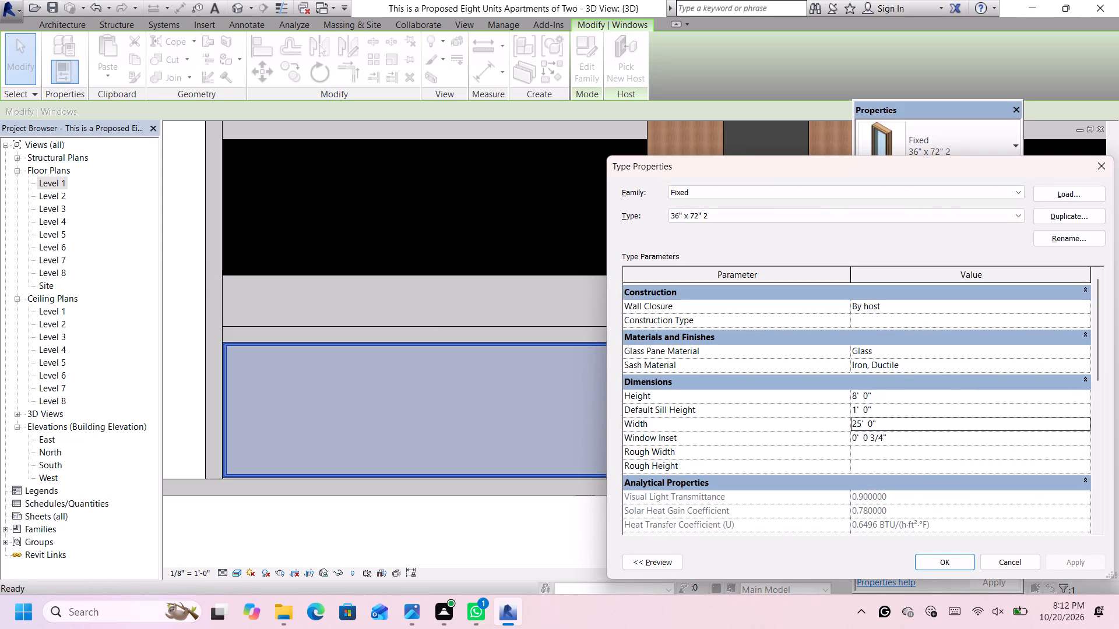
{"action": "key", "text": "BackSpace"}
{"action": "key", "text": "2"}
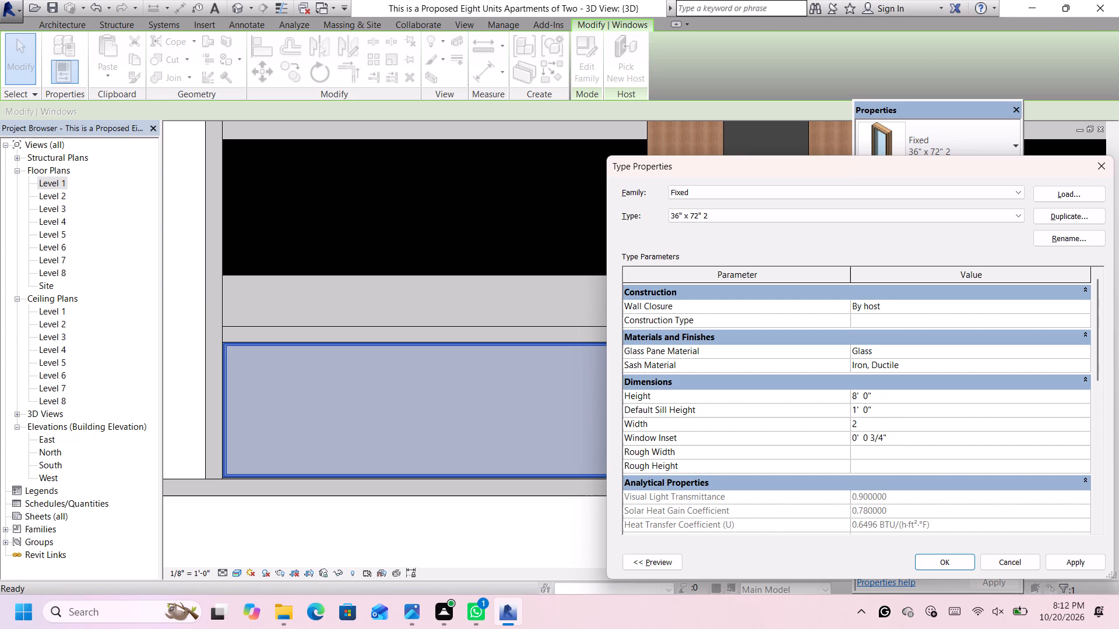
{"action": "key", "text": "2"}
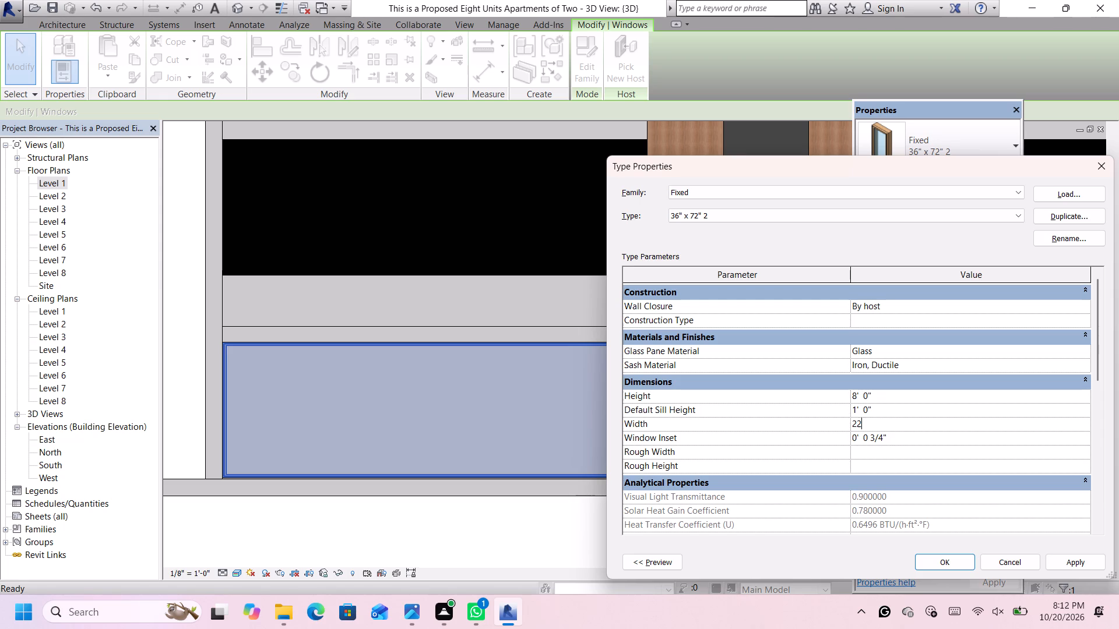
{"action": "key", "text": "apostrophe"}
{"action": "key", "text": "Return"}
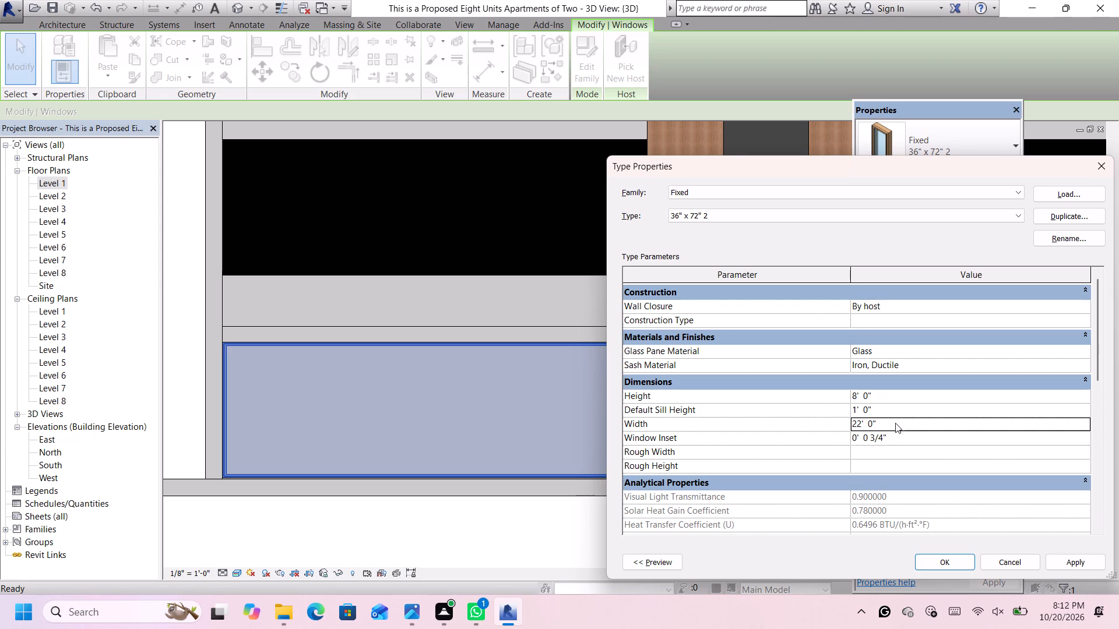
{"action": "left_click", "coordinate": [944, 557]}
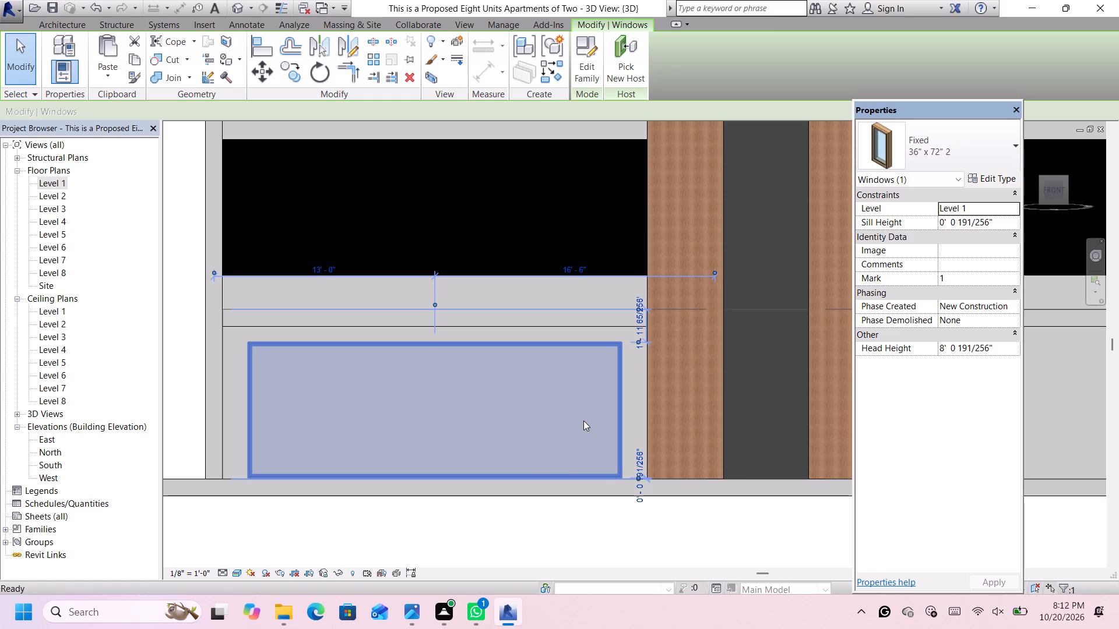
Open the west bay window's Fixed family for editing and examine its frame and sash extrusions.
{"action": "scroll", "coordinate": [607, 386], "scroll_direction": "down", "scroll_amount": 3}
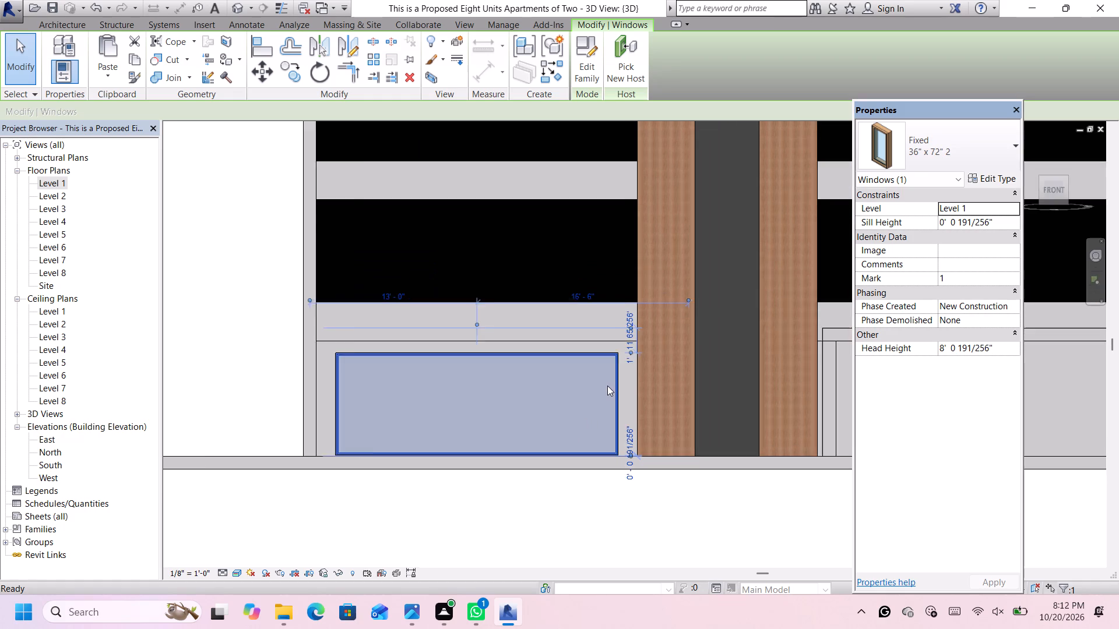
{"action": "scroll", "coordinate": [607, 386], "scroll_direction": "down", "scroll_amount": 1}
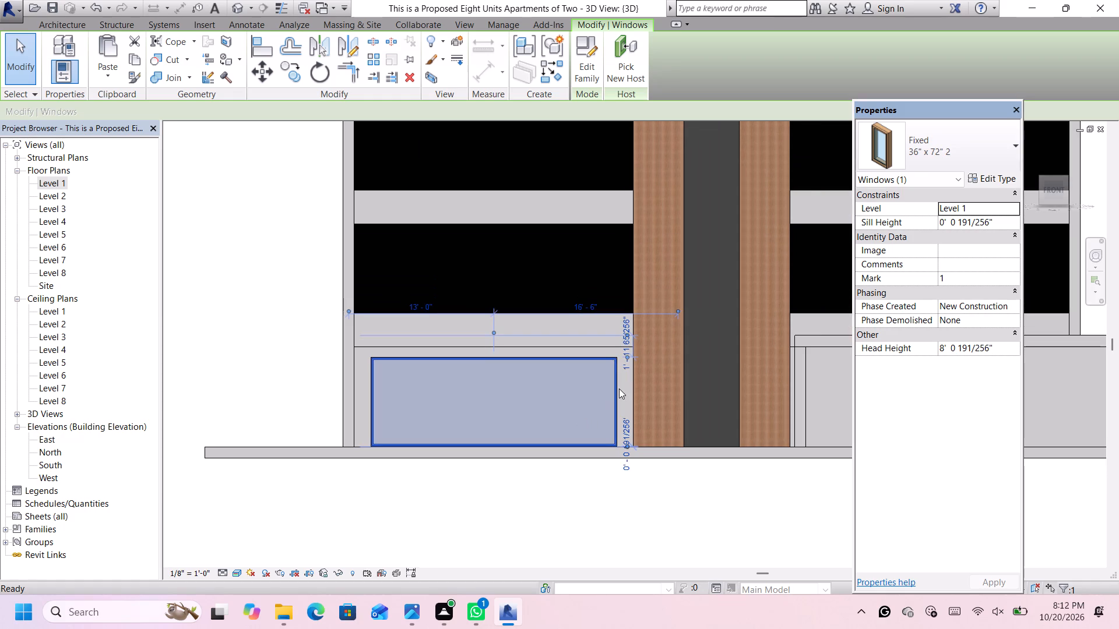
{"action": "scroll", "coordinate": [633, 377], "scroll_direction": "up", "scroll_amount": 3}
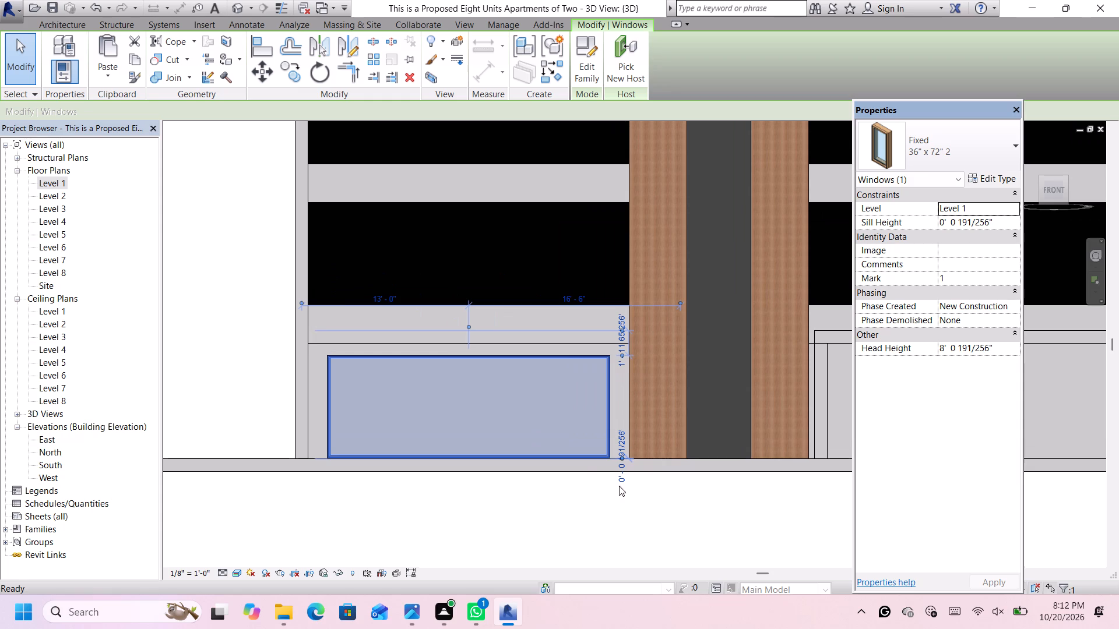
{"action": "left_click", "coordinate": [594, 520]}
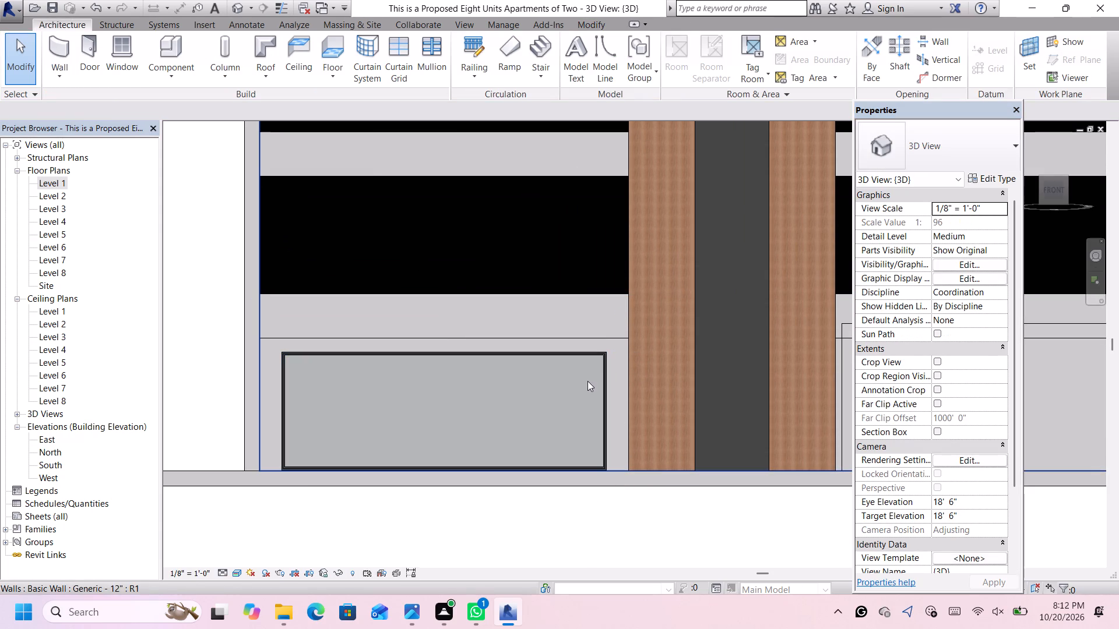
{"action": "left_click", "coordinate": [599, 372]}
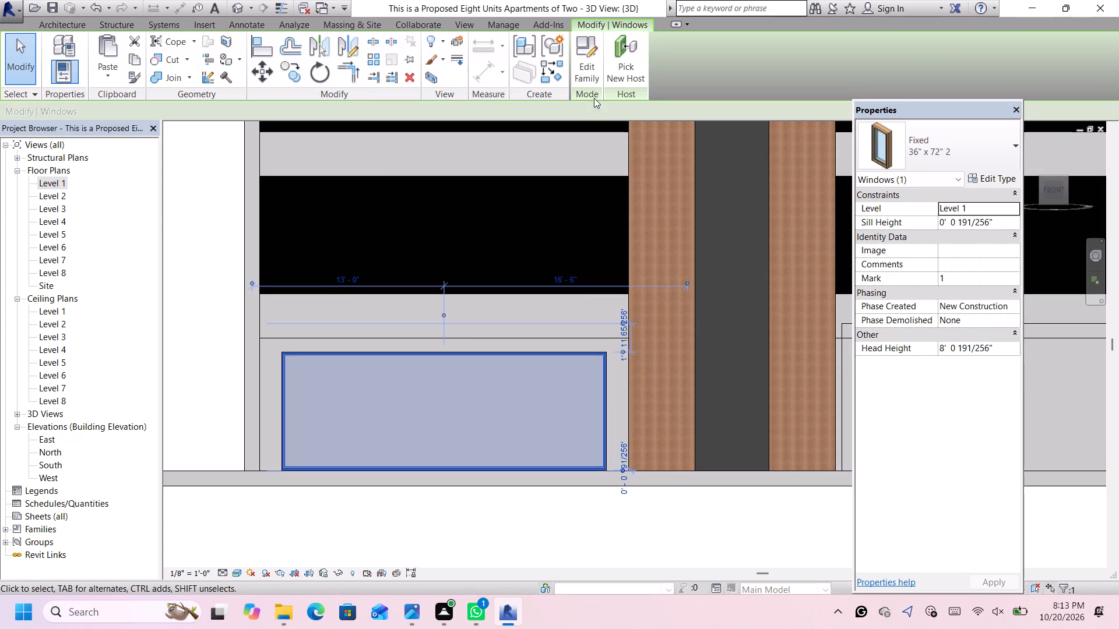
{"action": "left_click", "coordinate": [589, 77]}
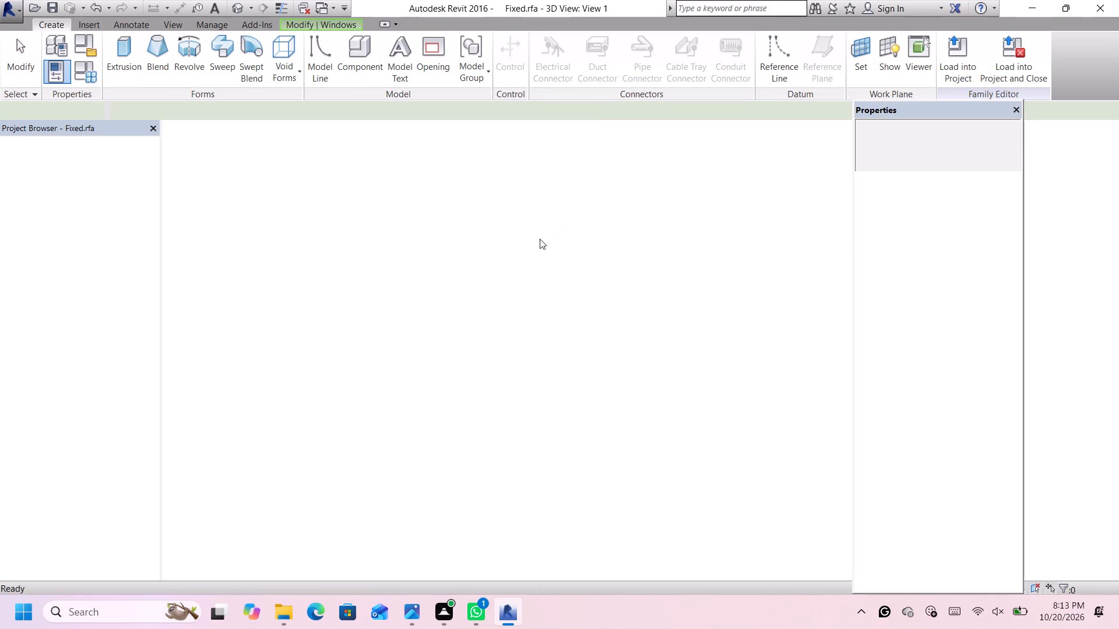
{"action": "left_click", "coordinate": [557, 179]}
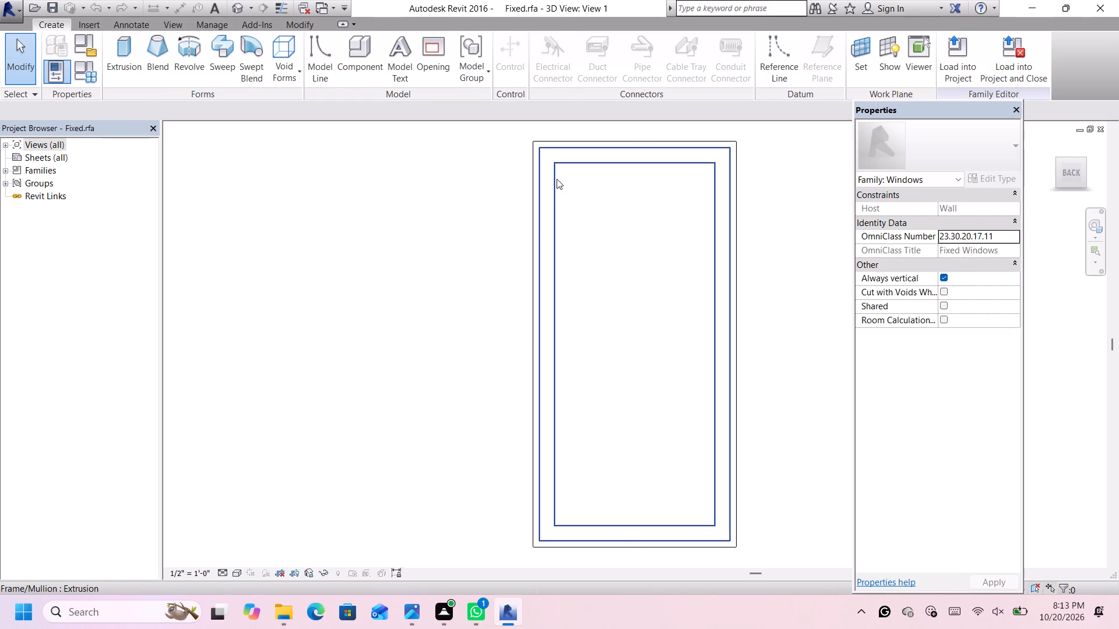
{"action": "scroll", "coordinate": [564, 196], "scroll_direction": "up", "scroll_amount": 4}
{"action": "scroll", "coordinate": [587, 207], "scroll_direction": "down", "scroll_amount": 6}
{"action": "left_click", "coordinate": [634, 238]}
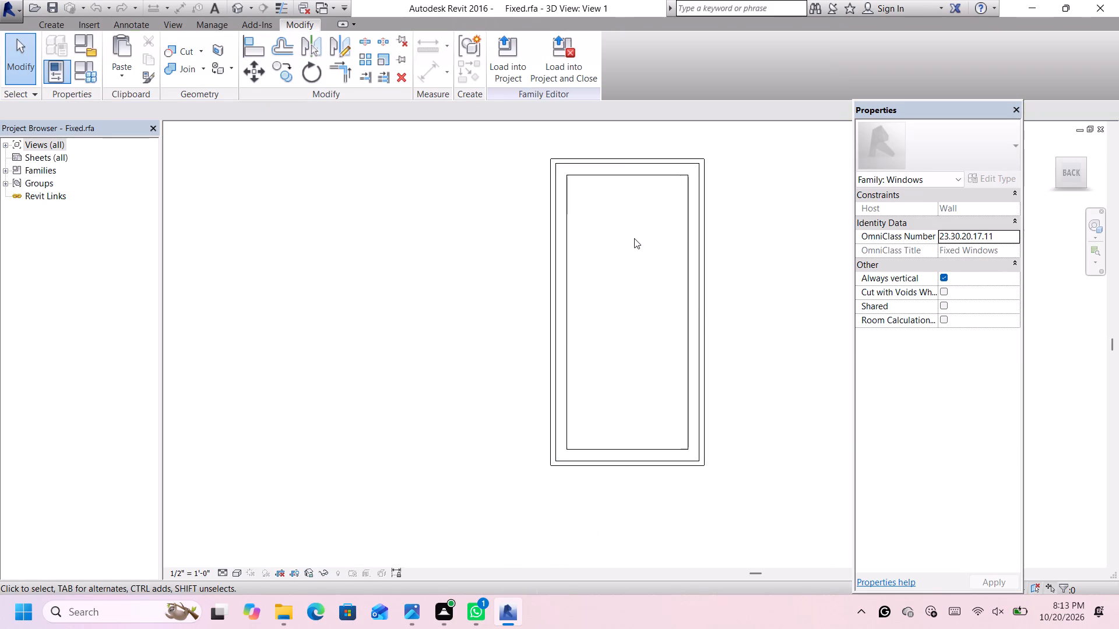
{"action": "left_click", "coordinate": [685, 186]}
{"action": "scroll", "coordinate": [689, 199], "scroll_direction": "up", "scroll_amount": 1}
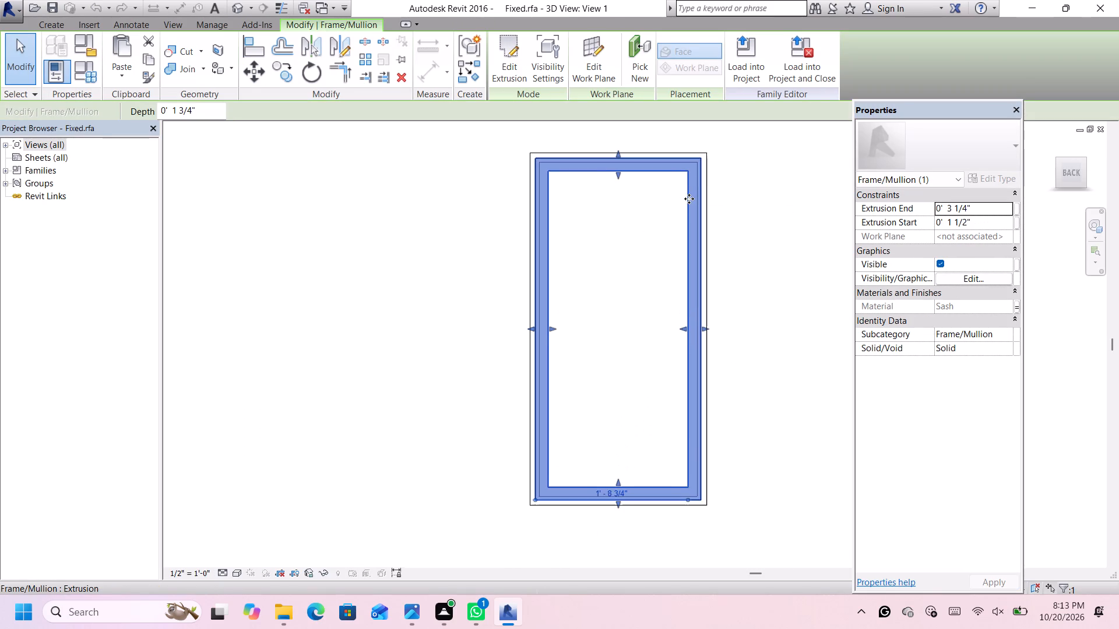
{"action": "left_click", "coordinate": [709, 165]}
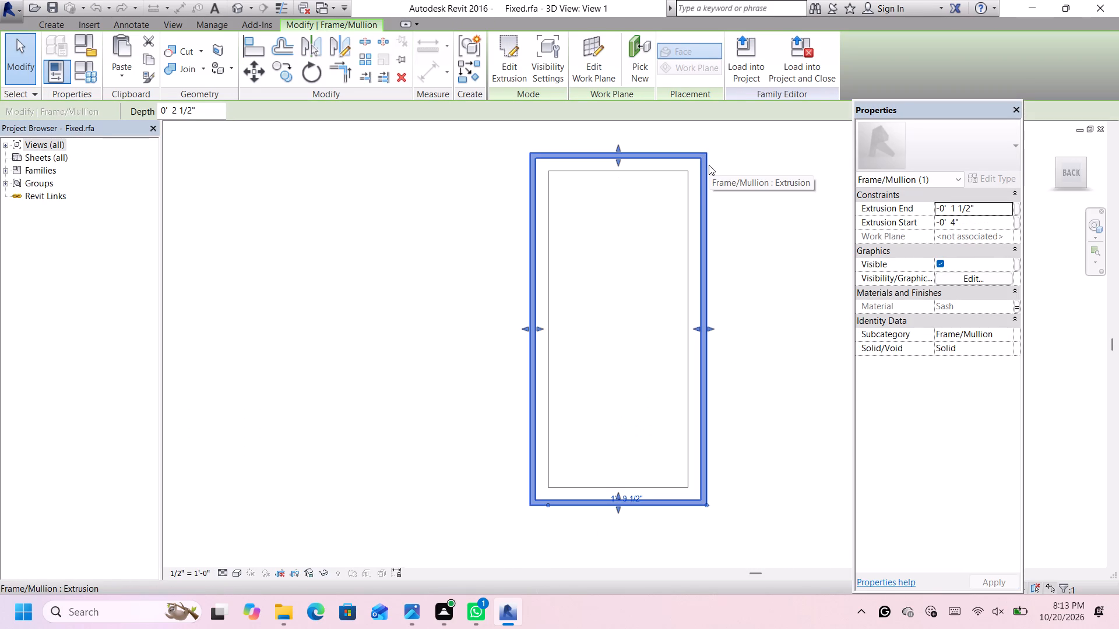
{"action": "left_click", "coordinate": [686, 233]}
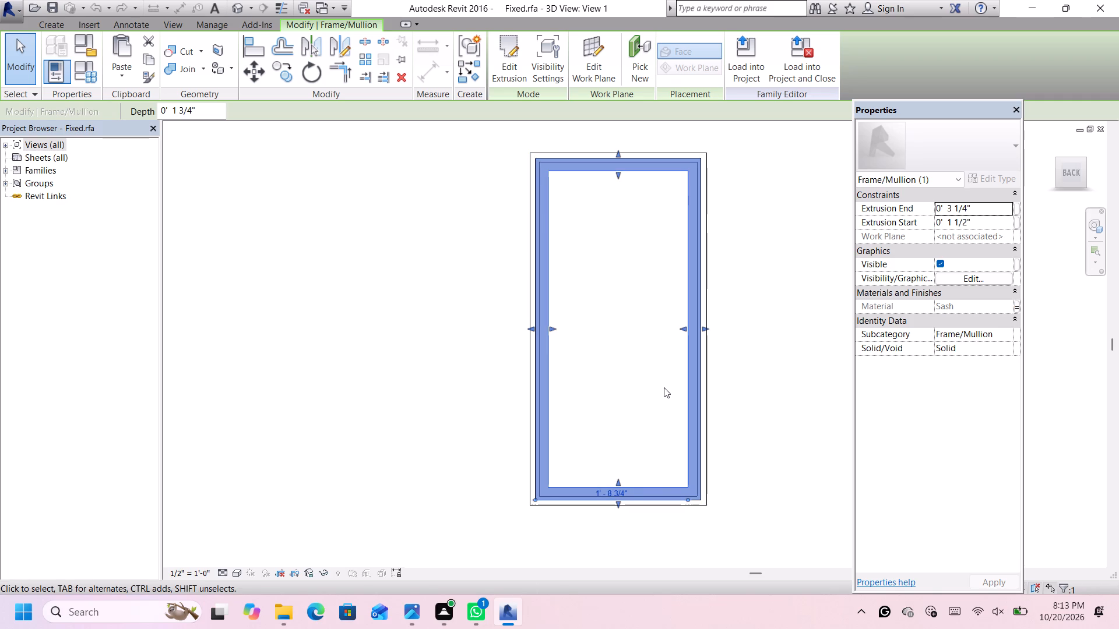
{"action": "scroll", "coordinate": [664, 388], "scroll_direction": "down", "scroll_amount": 5}
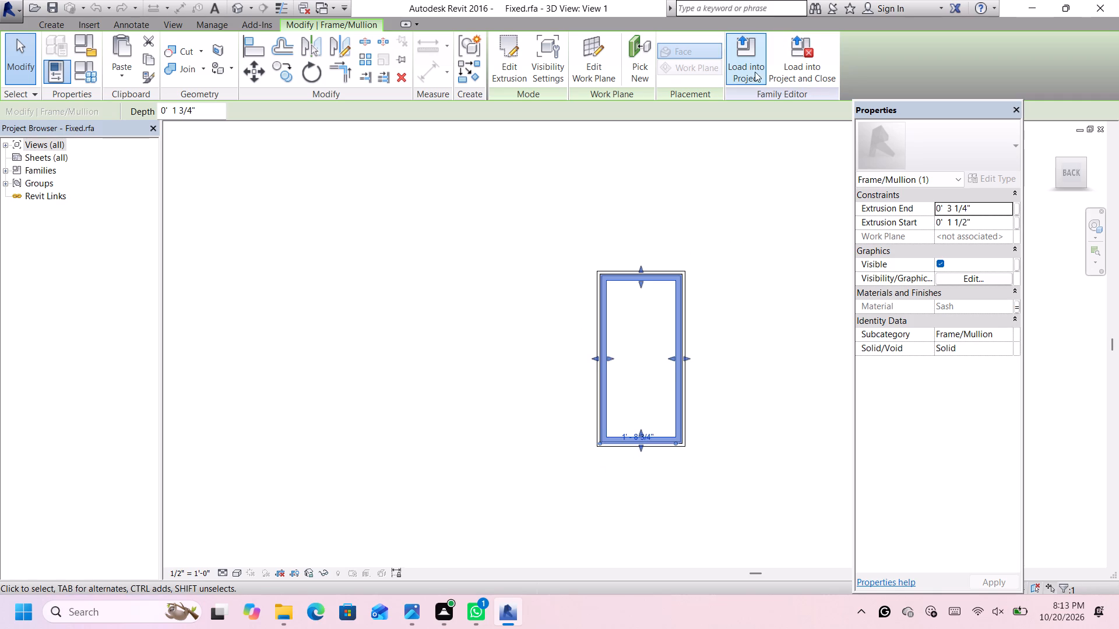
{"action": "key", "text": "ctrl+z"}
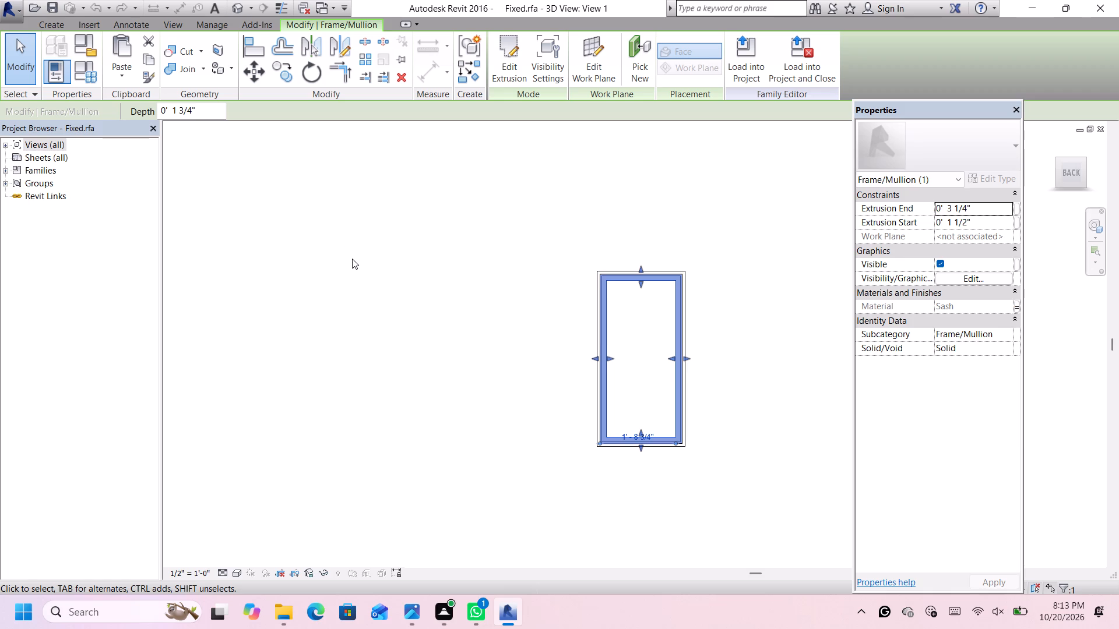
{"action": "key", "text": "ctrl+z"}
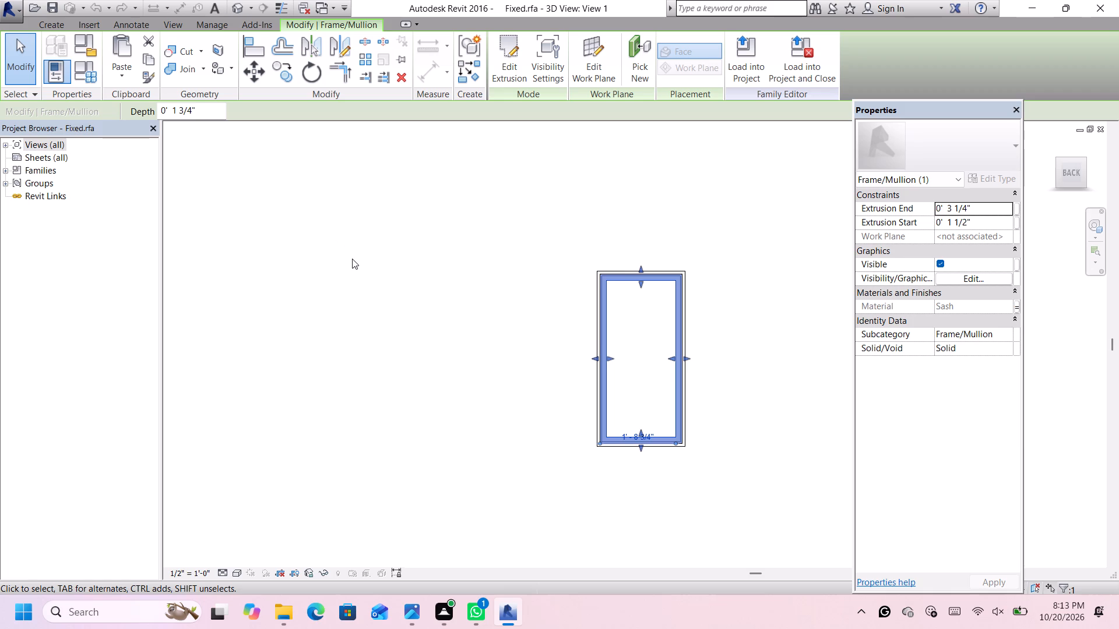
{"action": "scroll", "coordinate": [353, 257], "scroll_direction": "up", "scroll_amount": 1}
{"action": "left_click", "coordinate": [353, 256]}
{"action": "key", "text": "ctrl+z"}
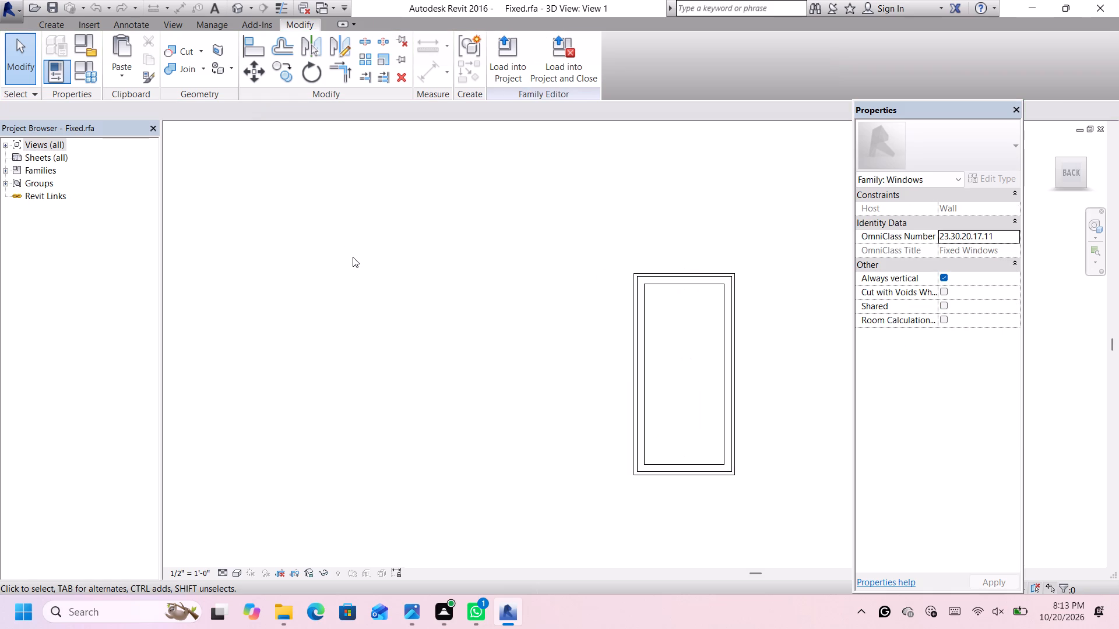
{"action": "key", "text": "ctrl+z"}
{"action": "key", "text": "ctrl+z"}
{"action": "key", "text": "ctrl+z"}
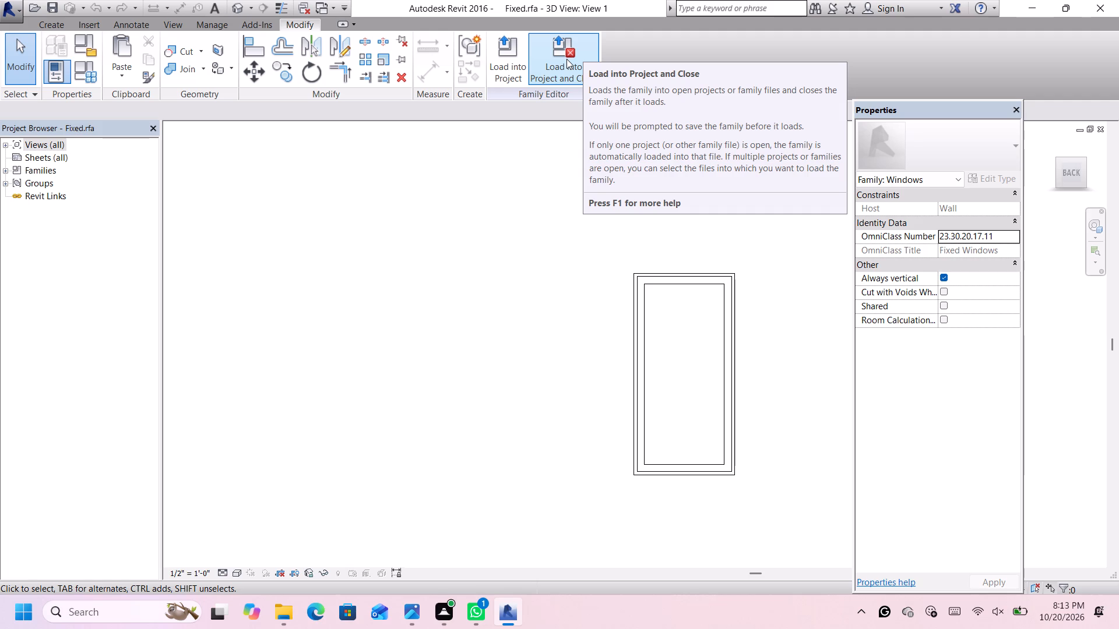
Load the Fixed window family back into the apartment project, cancelling the save to a family file.
{"action": "left_click", "coordinate": [565, 62]}
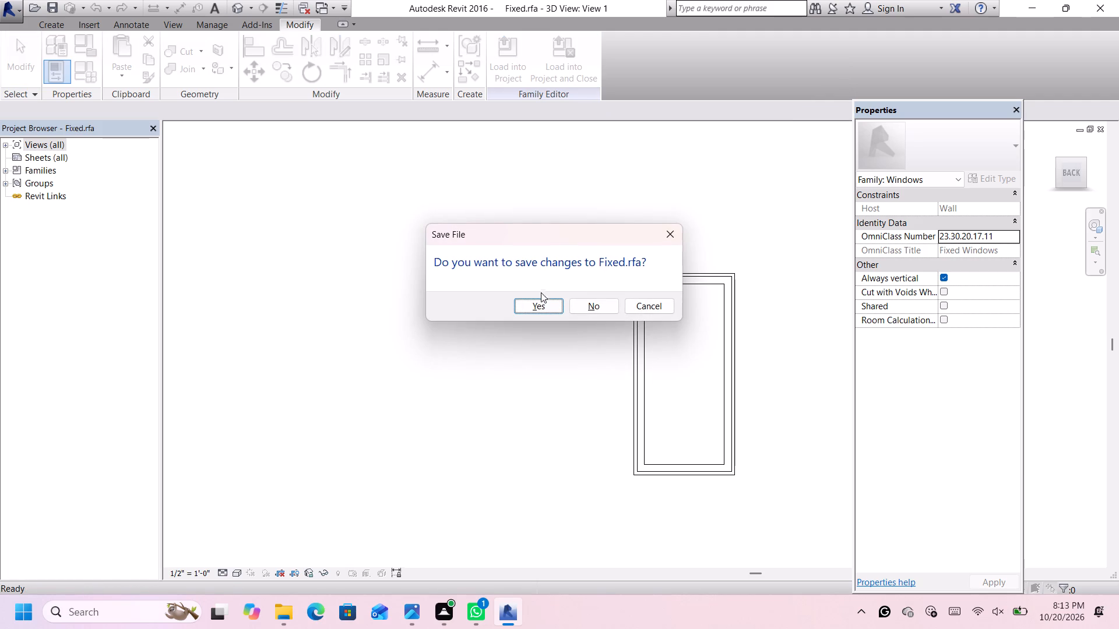
{"action": "left_click", "coordinate": [539, 302]}
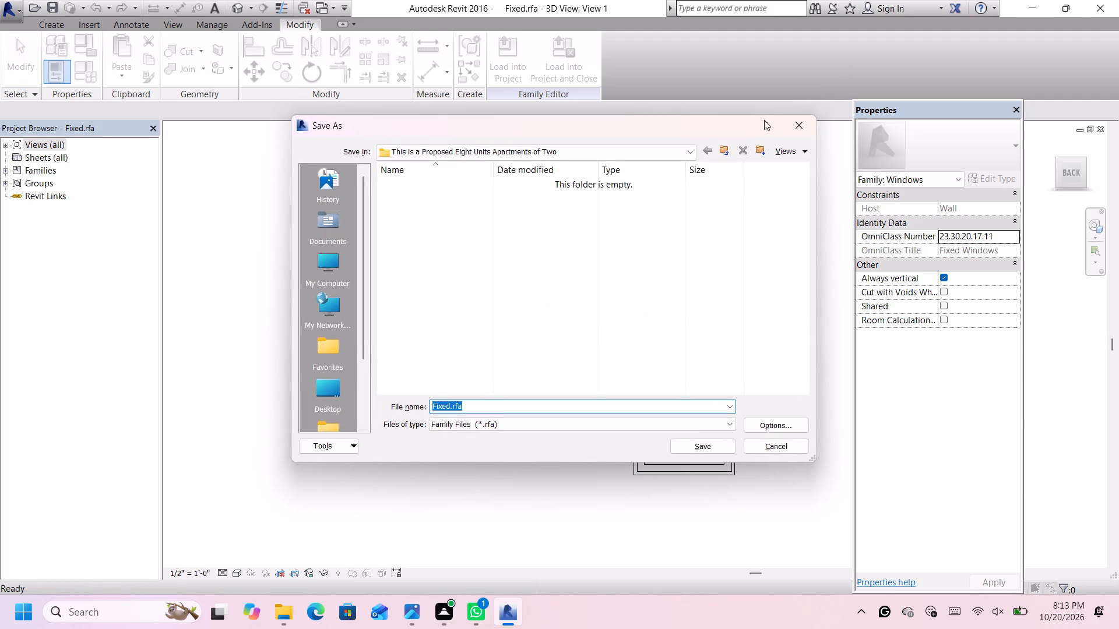
{"action": "left_click", "coordinate": [787, 116]}
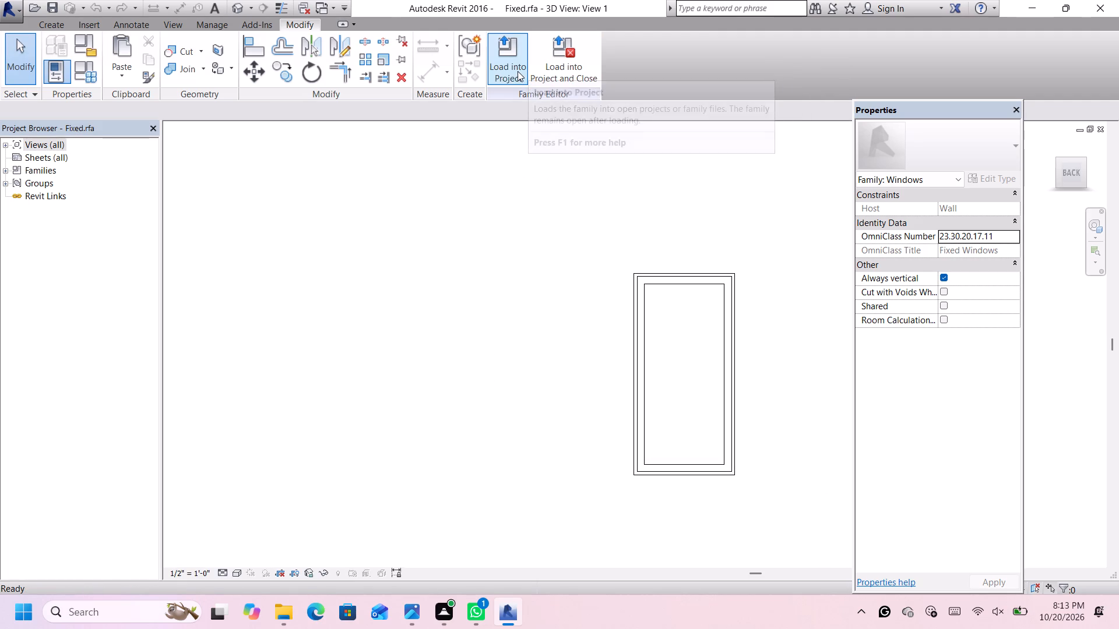
{"action": "left_click", "coordinate": [518, 71]}
Place a Fixed 36" x 72" window on the east bay's ground-floor front wall, centred about 3'-6" from the bay's inner wall.
{"action": "scroll", "coordinate": [549, 408], "scroll_direction": "down", "scroll_amount": 3}
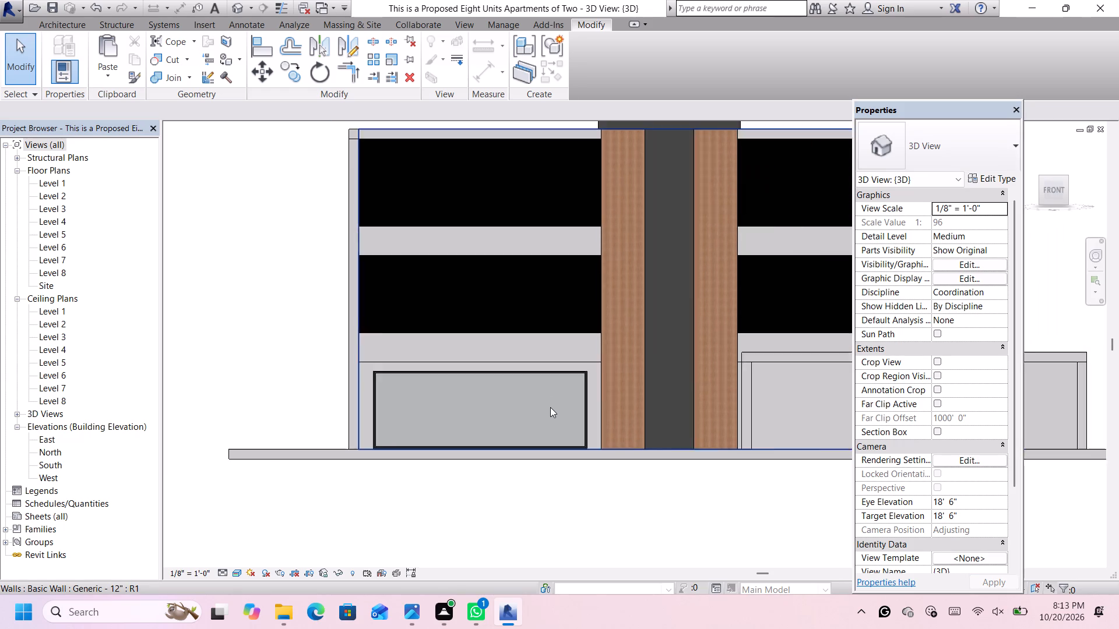
{"action": "scroll", "coordinate": [550, 407], "scroll_direction": "down", "scroll_amount": 6}
{"action": "scroll", "coordinate": [744, 478], "scroll_direction": "up", "scroll_amount": 1}
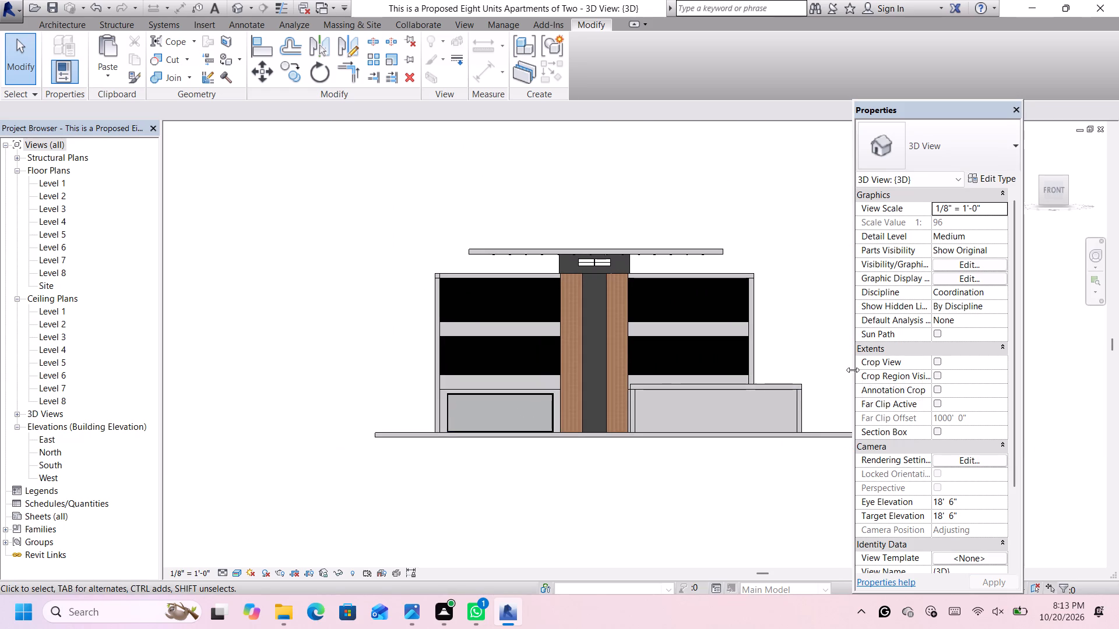
{"action": "scroll", "coordinate": [805, 406], "scroll_direction": "up", "scroll_amount": 6}
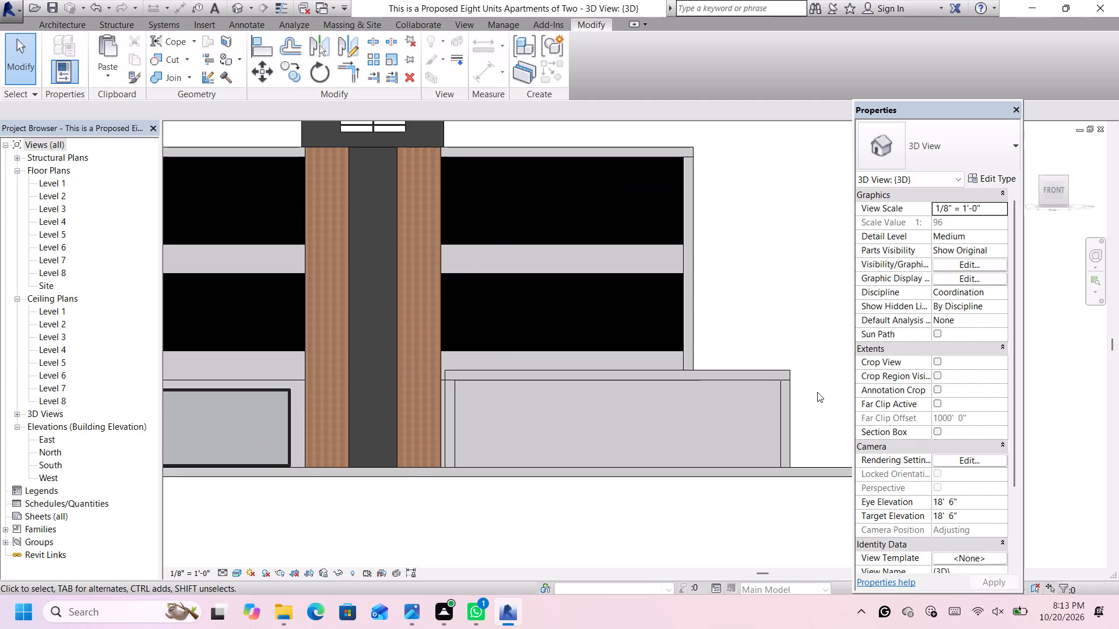
{"action": "scroll", "coordinate": [632, 458], "scroll_direction": "down", "scroll_amount": 3}
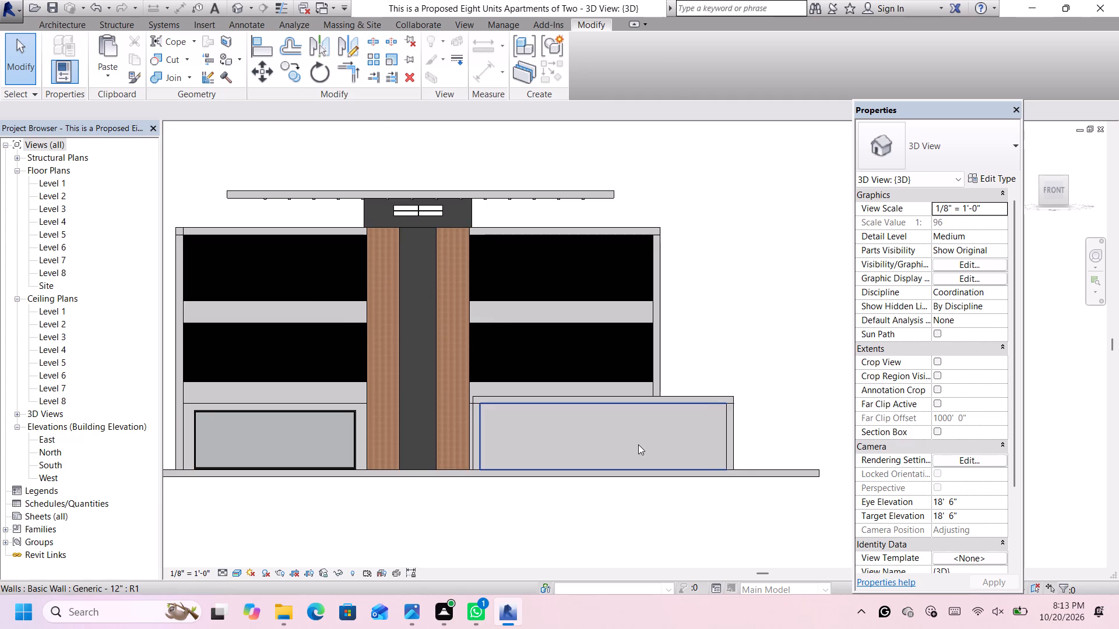
{"action": "left_click", "coordinate": [87, 22]}
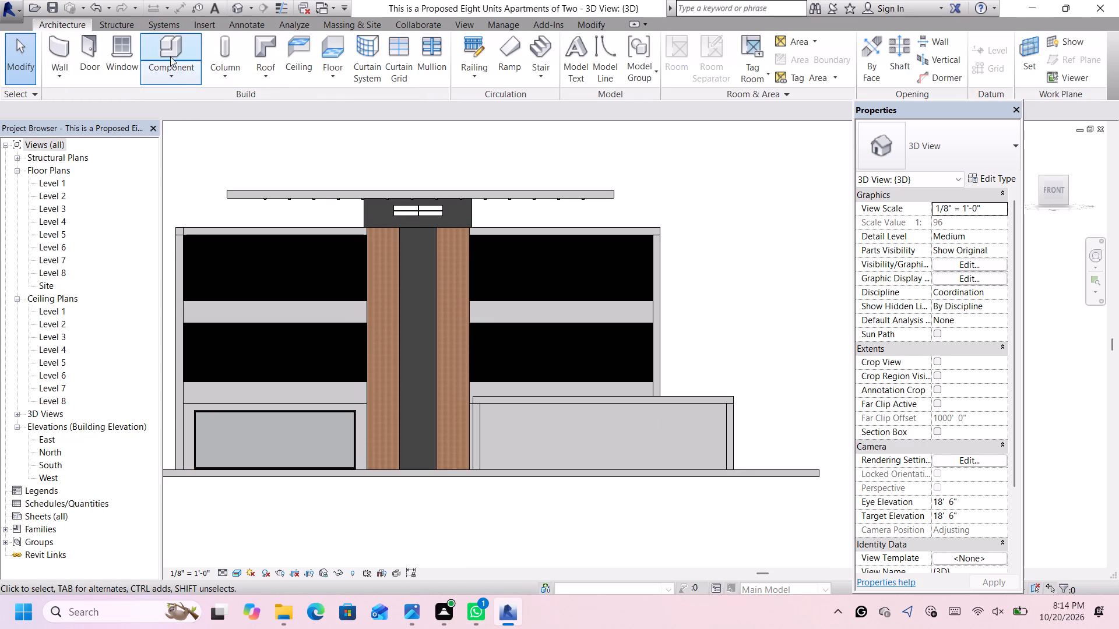
{"action": "left_click", "coordinate": [122, 44]}
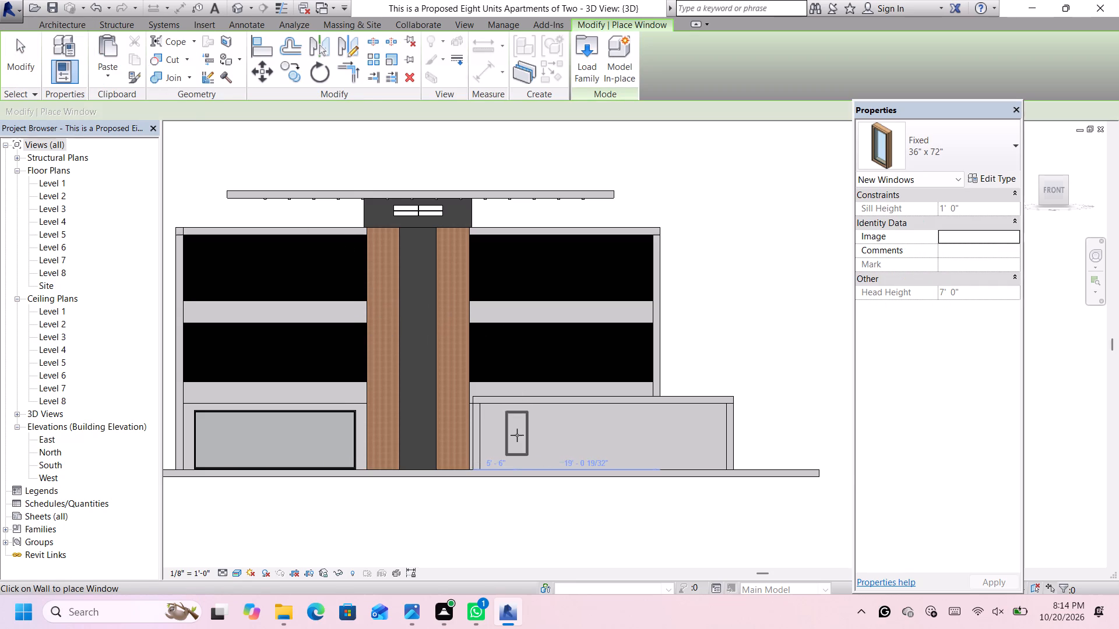
{"action": "scroll", "coordinate": [520, 439], "scroll_direction": "up", "scroll_amount": 2}
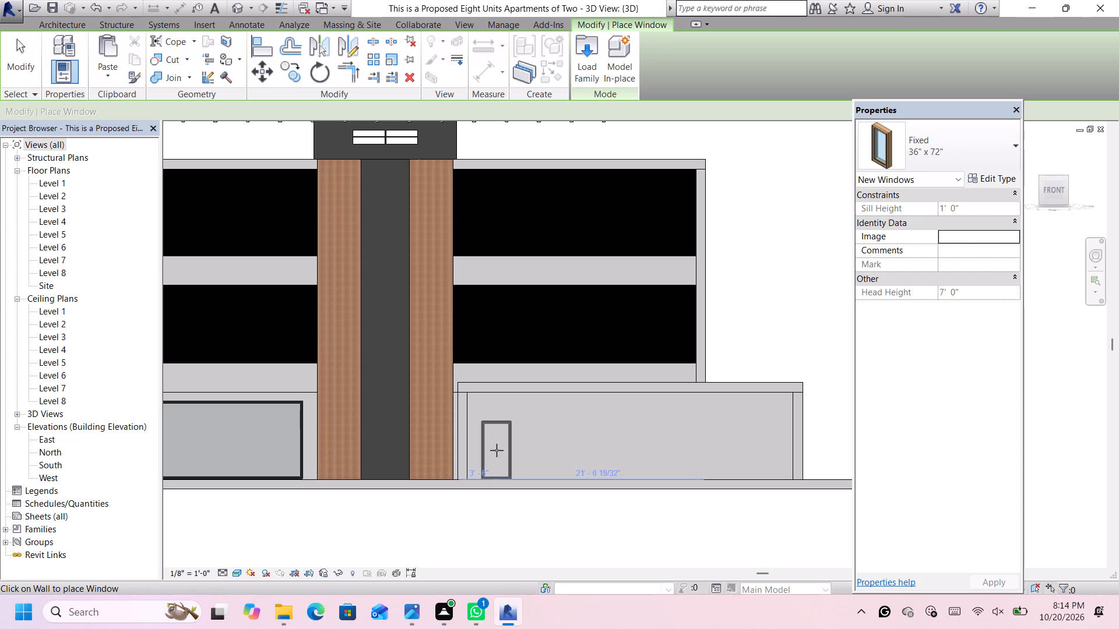
{"action": "scroll", "coordinate": [497, 450], "scroll_direction": "up", "scroll_amount": 2}
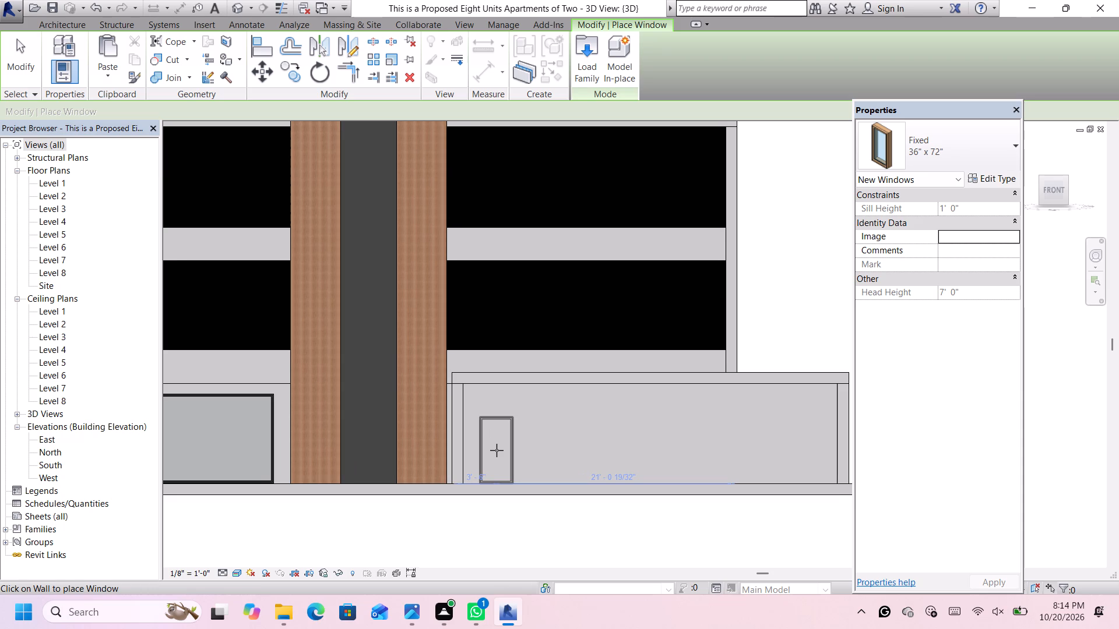
{"action": "left_click", "coordinate": [497, 450]}
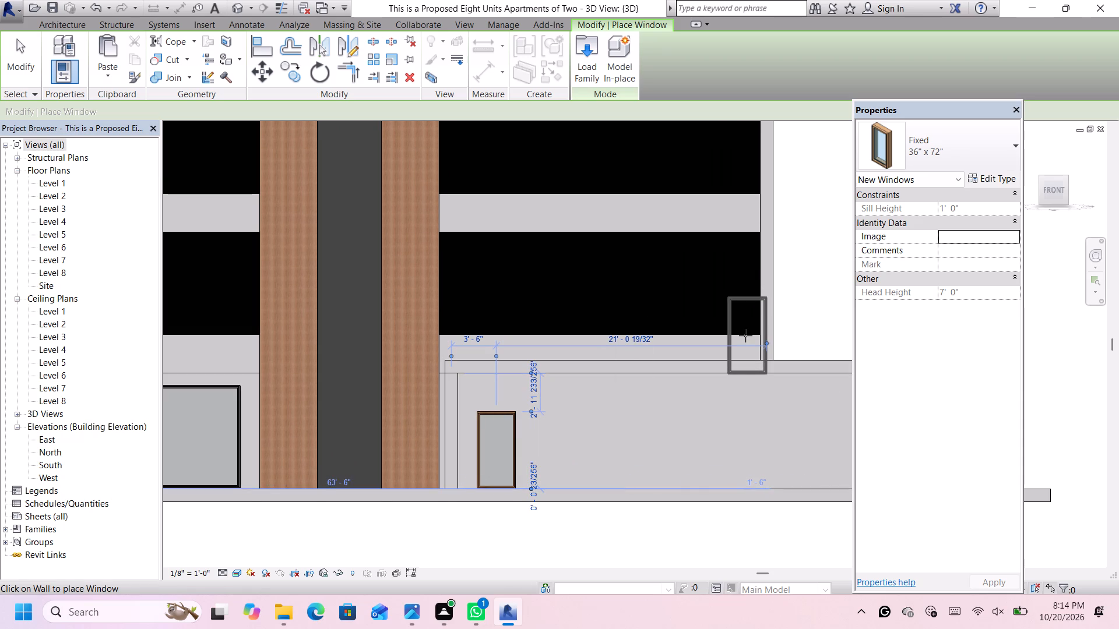
{"action": "key", "text": "Escape"}
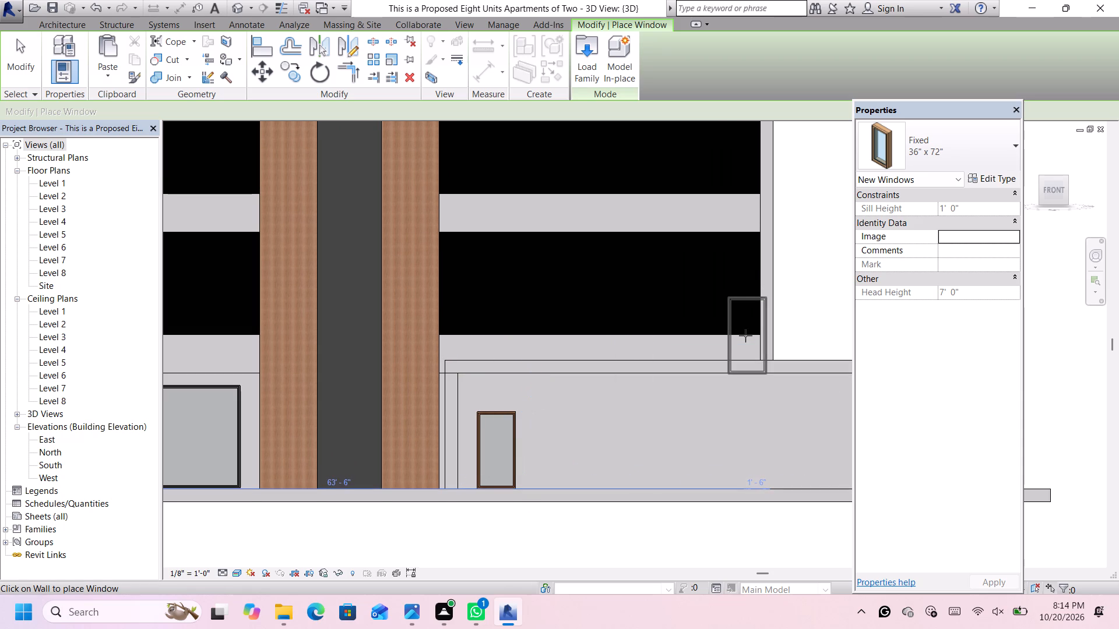
{"action": "key", "text": "space"}
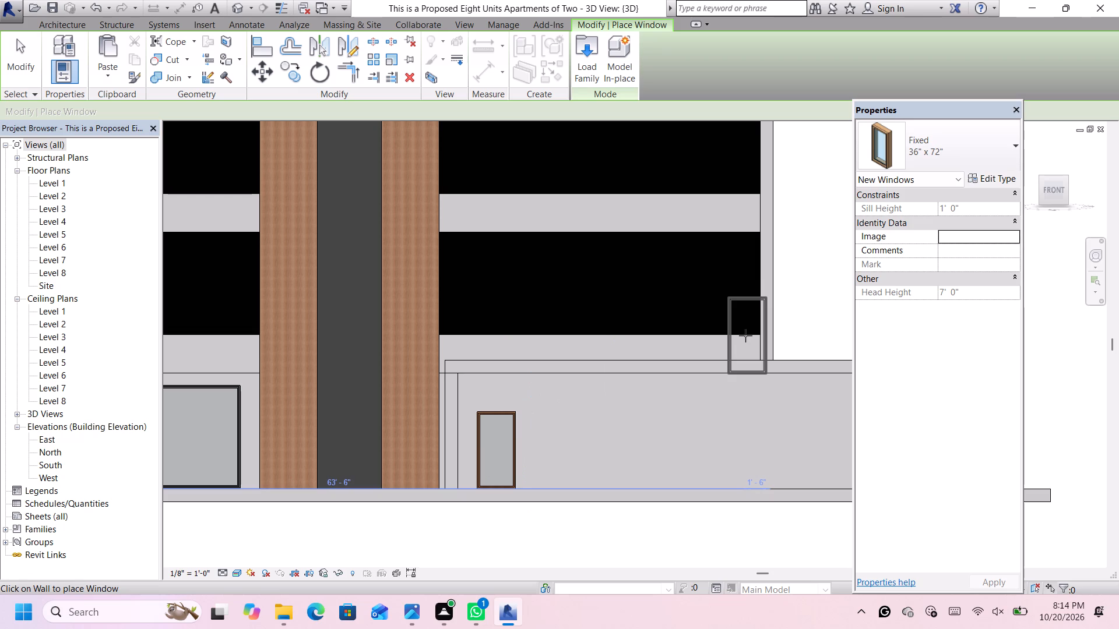
{"action": "key", "text": "Escape"}
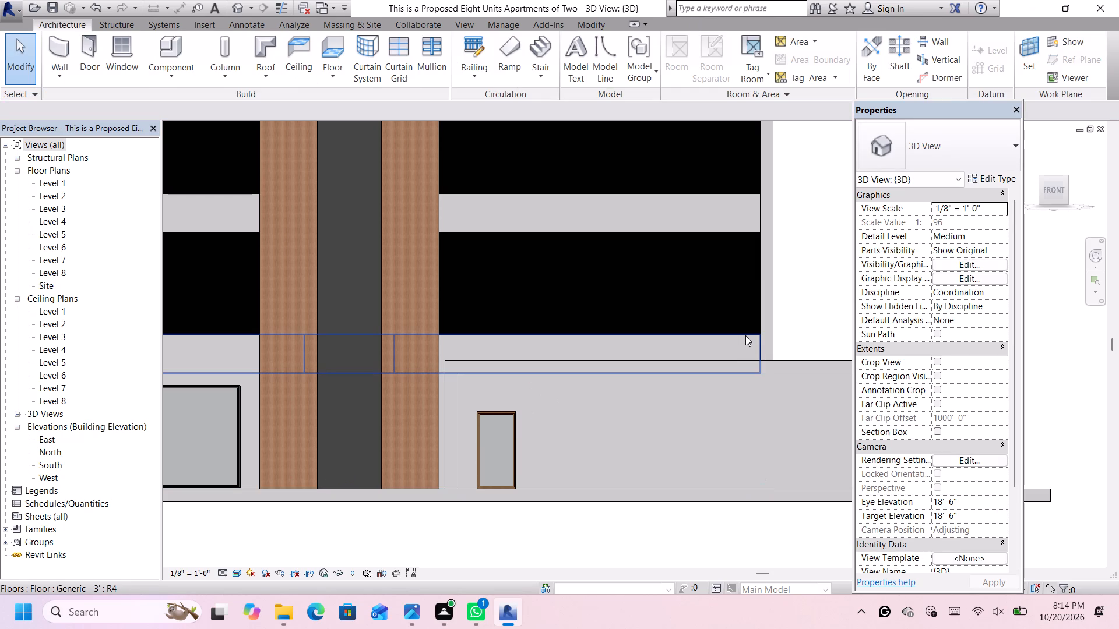
Duplicate the new east bay window's type, keeping the suggested name.
{"action": "left_click", "coordinate": [511, 420]}
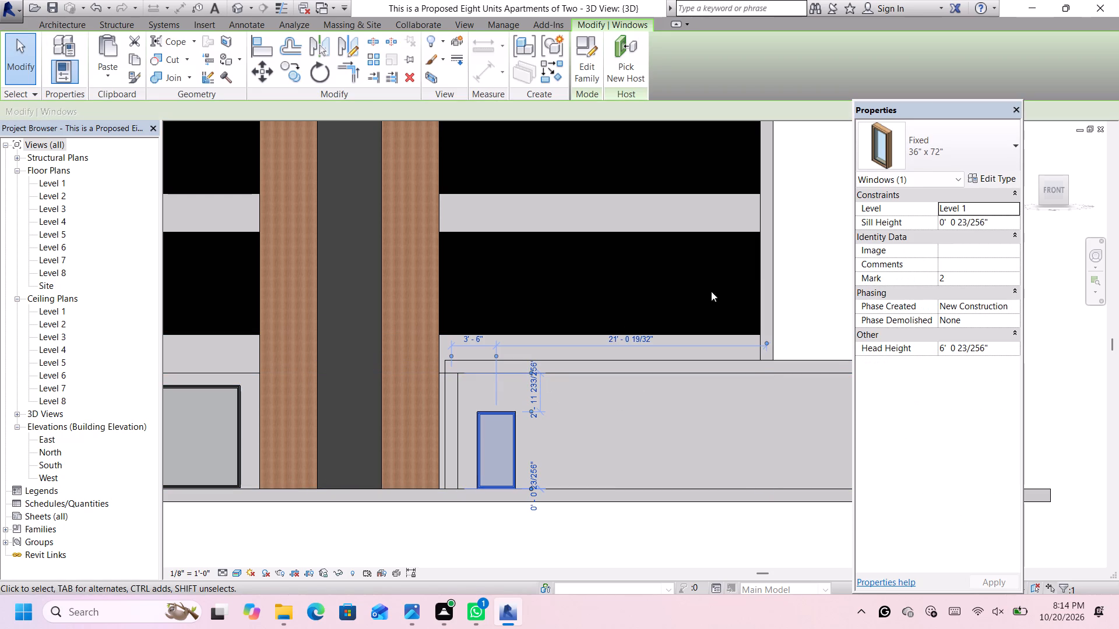
{"action": "left_click", "coordinate": [974, 176]}
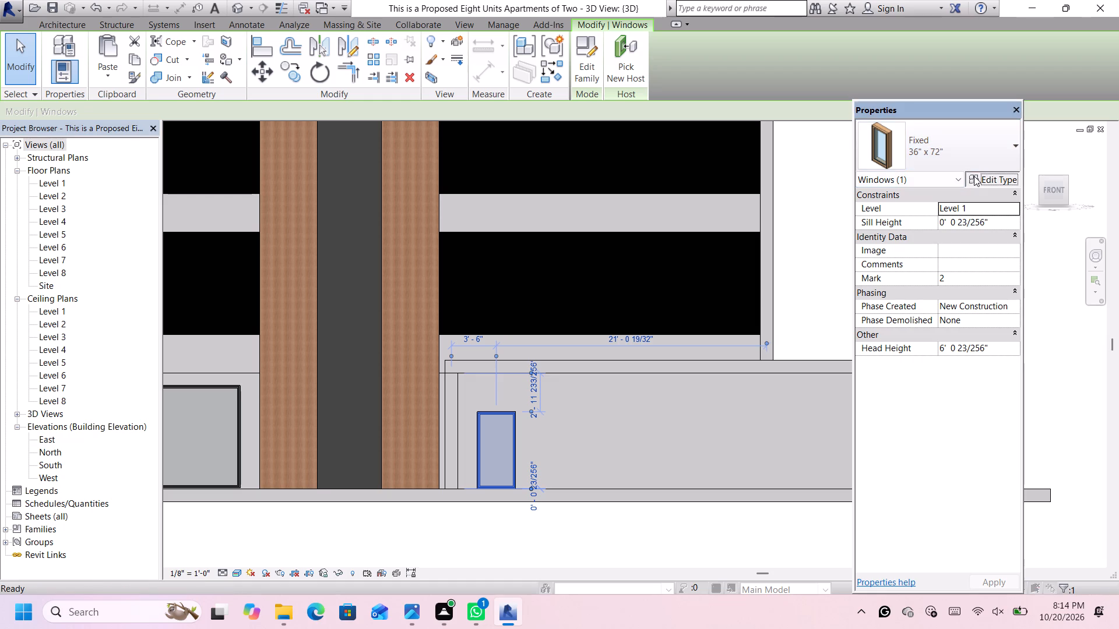
{"action": "left_click", "coordinate": [1082, 217]}
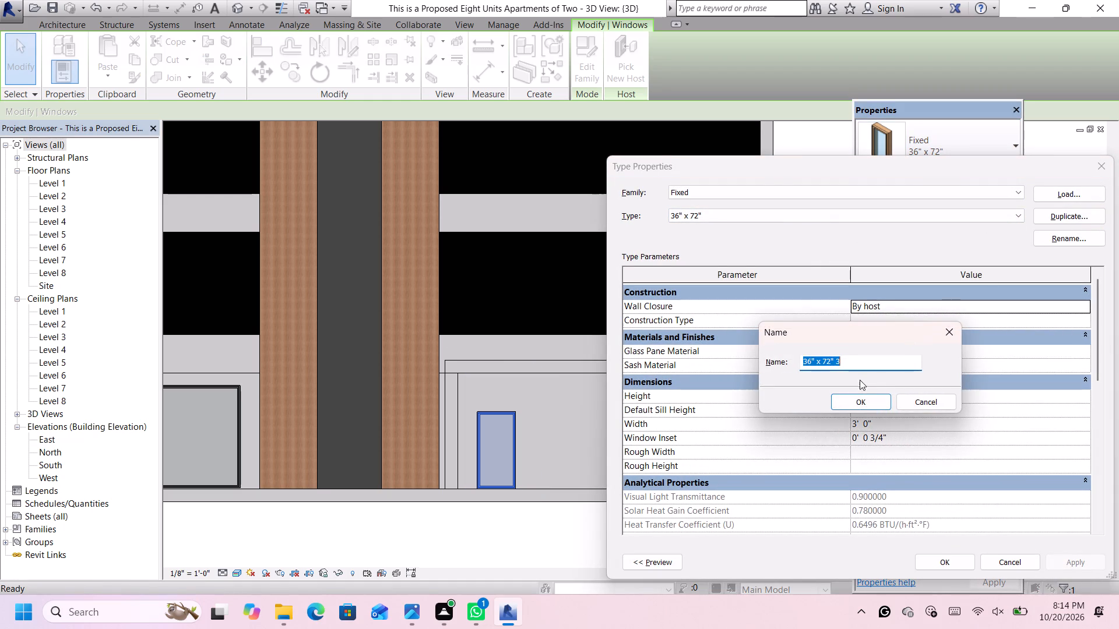
{"action": "left_click", "coordinate": [849, 398]}
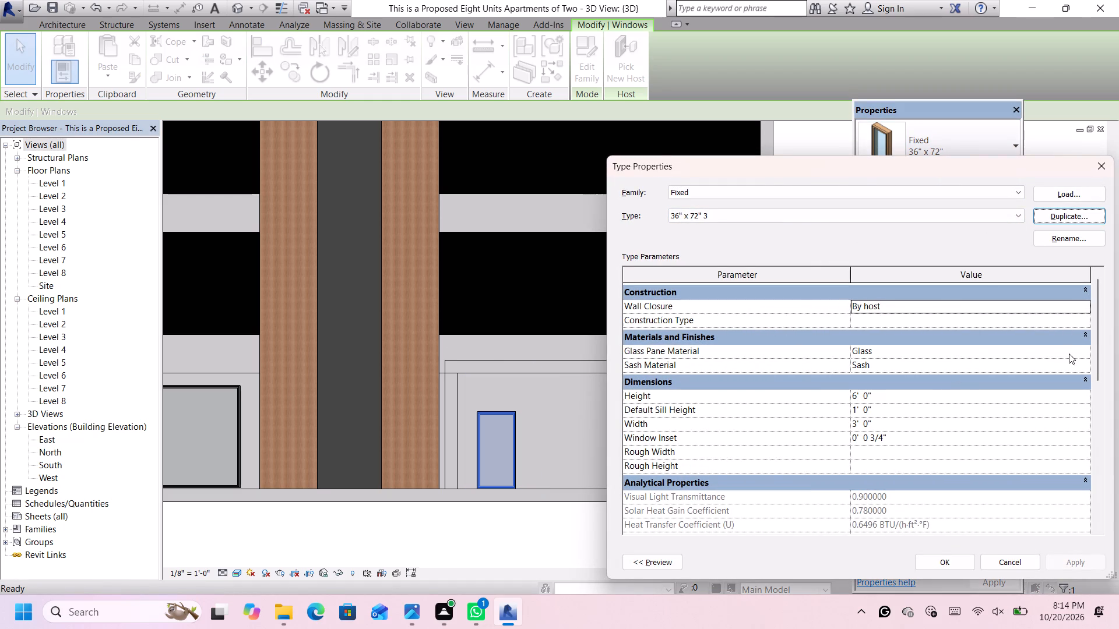
Set the sash material of the duplicated window type to Iron, Ductile from the project's metal materials.
{"action": "left_click", "coordinate": [1082, 362]}
{"action": "left_click", "coordinate": [1085, 365]}
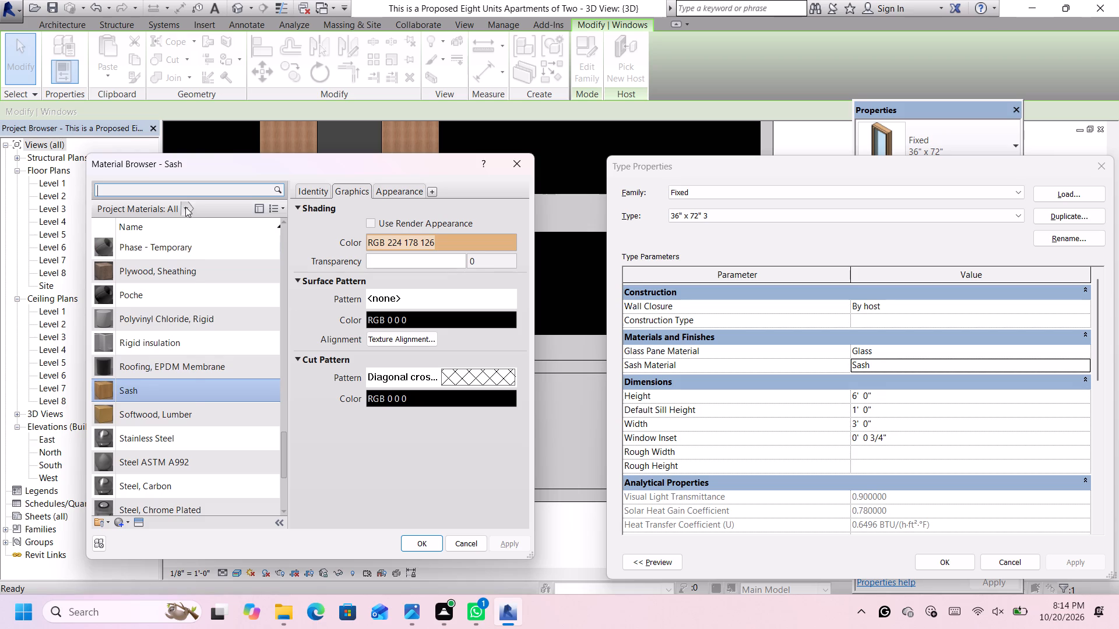
{"action": "left_click", "coordinate": [185, 207]}
{"action": "left_click", "coordinate": [157, 330]}
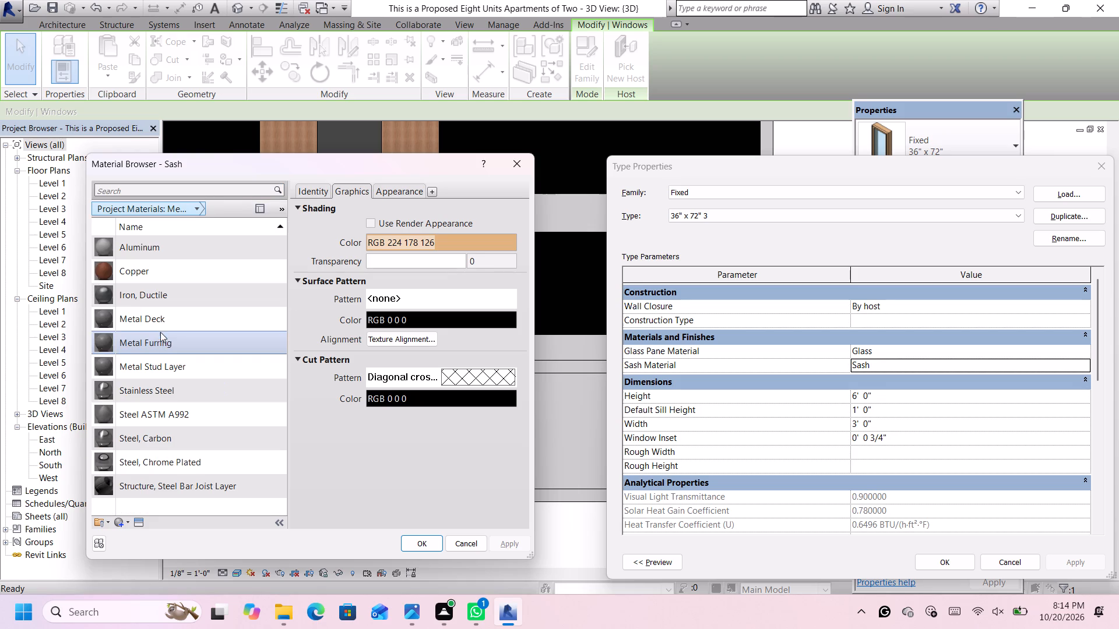
{"action": "left_click", "coordinate": [177, 298]}
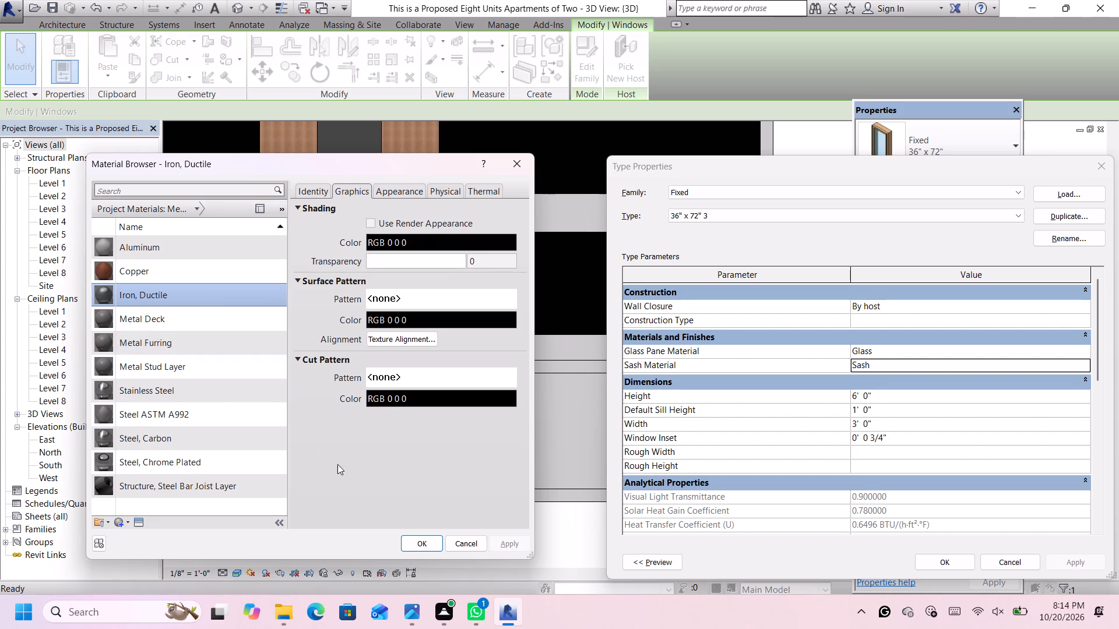
{"action": "left_click", "coordinate": [419, 539]}
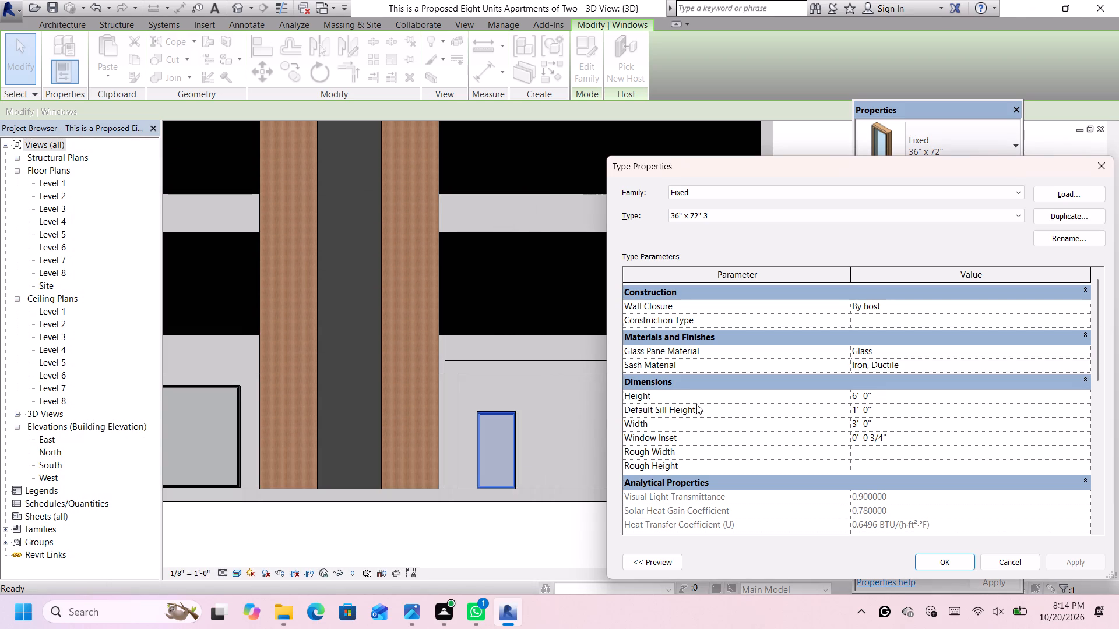
Set the duplicated window type's height to 8' and width to 6', and apply both to the east bay window.
{"action": "left_click", "coordinate": [895, 398]}
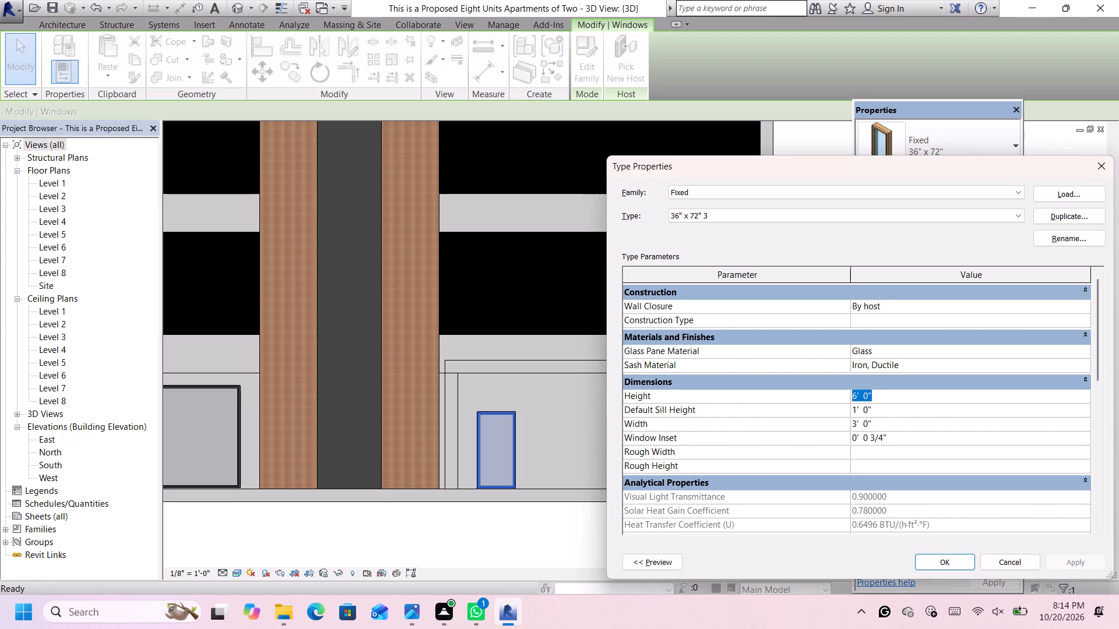
{"action": "key", "text": "BackSpace"}
{"action": "type", "text": "8'"}
{"action": "key", "text": "Return"}
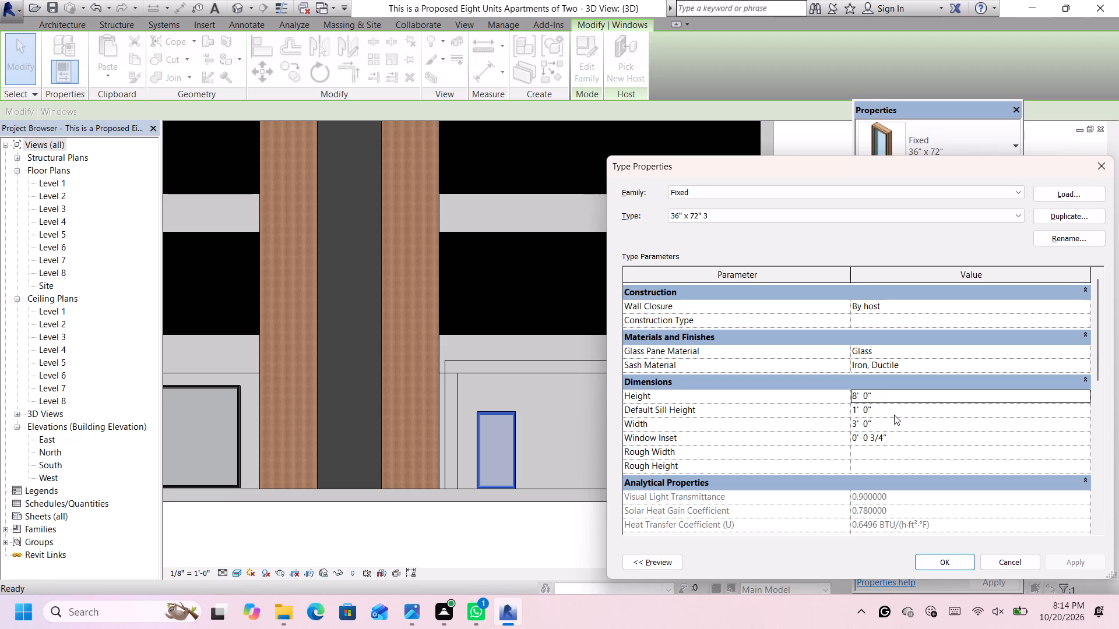
{"action": "left_click", "coordinate": [895, 422]}
{"action": "key", "text": "BackSpace"}
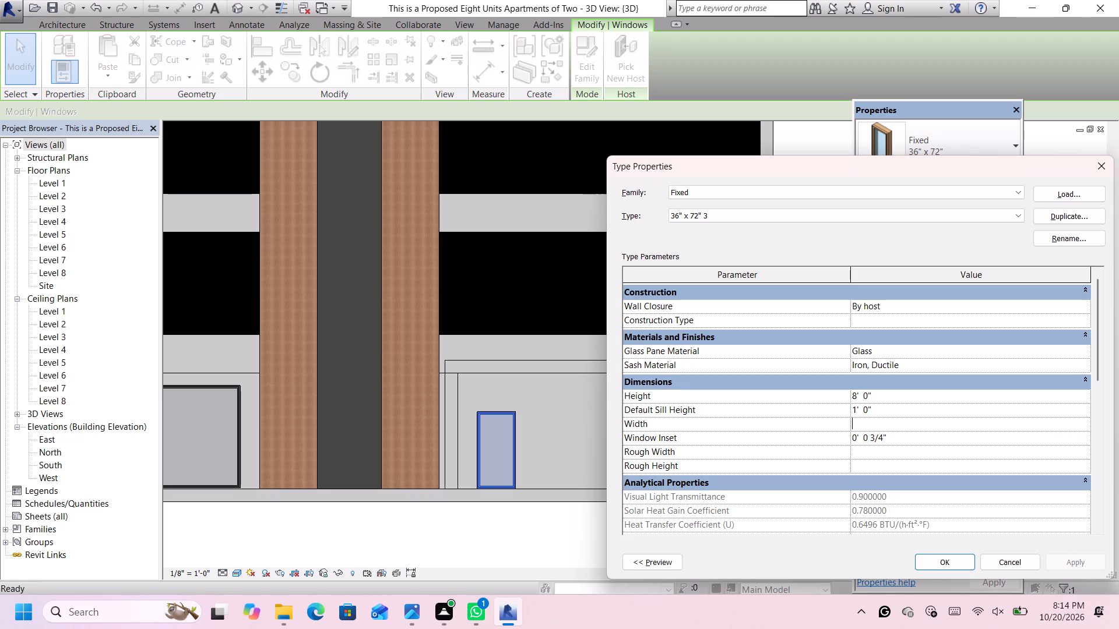
{"action": "type", "text": "6'"}
{"action": "key", "text": "Return"}
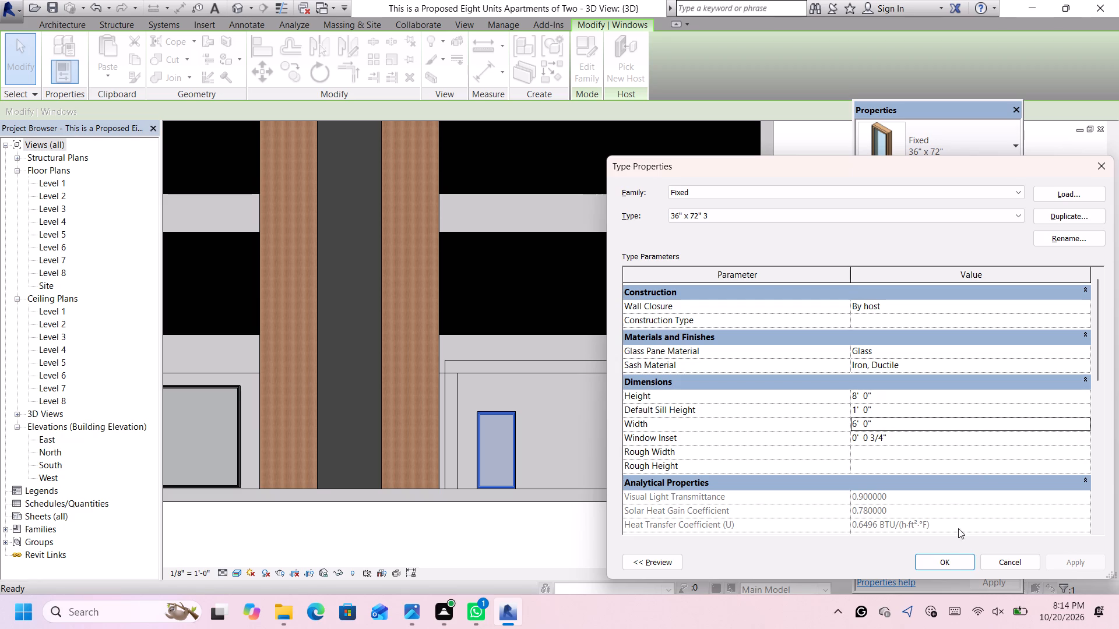
{"action": "left_click", "coordinate": [944, 562]}
Nudge the east bay window along its wall away from the central columns until its centre is 5'-0" from the bay's inner wall.
{"action": "scroll", "coordinate": [579, 441], "scroll_direction": "down", "scroll_amount": 1}
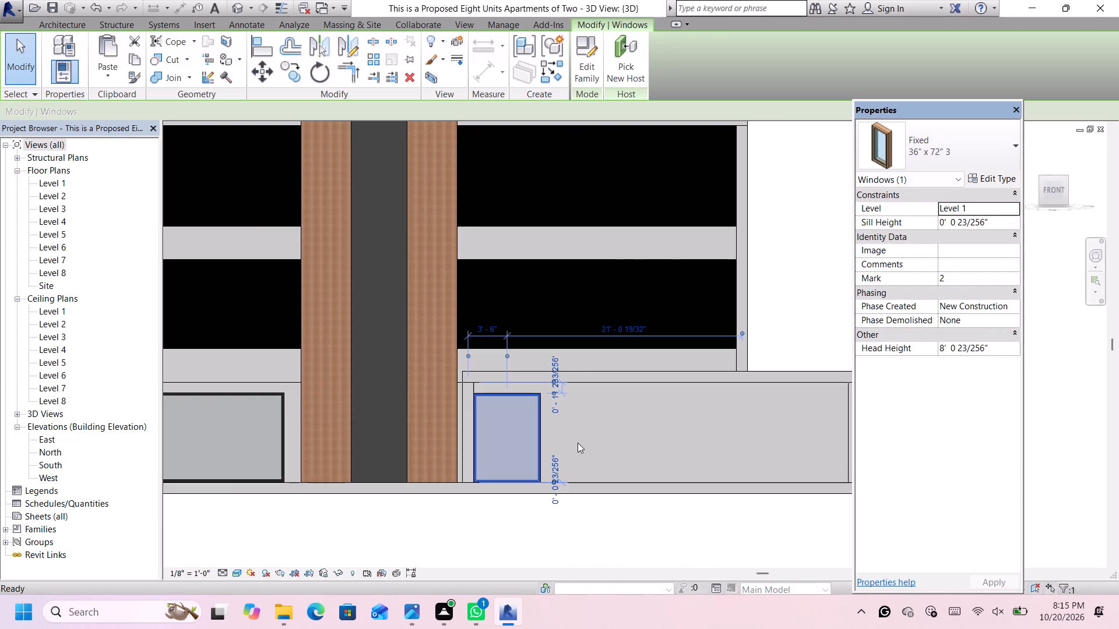
{"action": "key", "text": "Right"}
{"action": "left_click", "coordinate": [519, 458]}
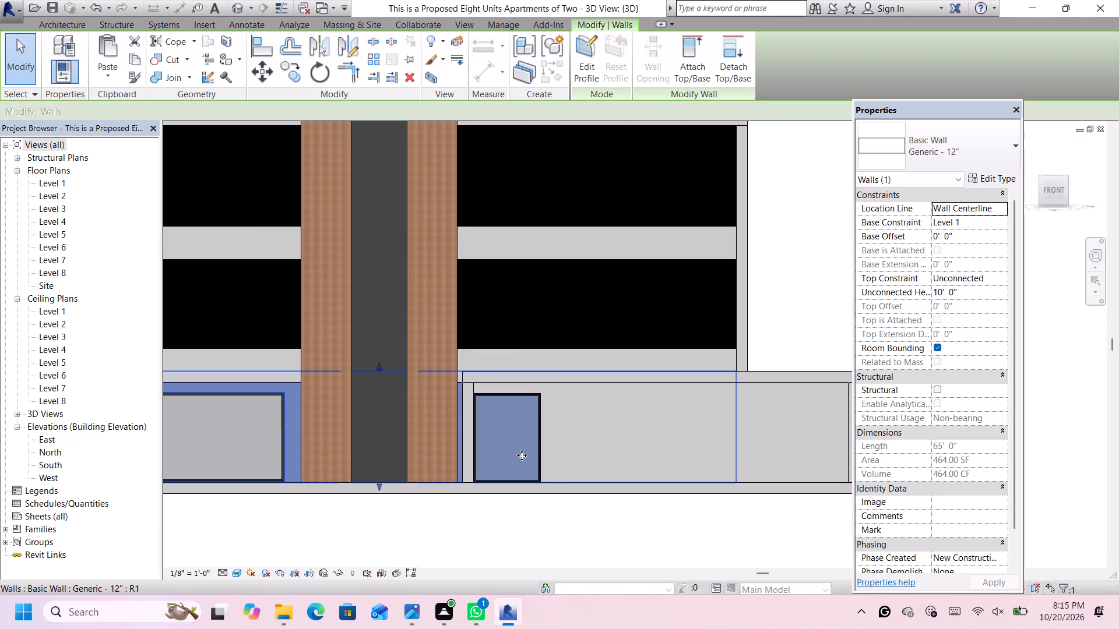
{"action": "left_click", "coordinate": [554, 524]}
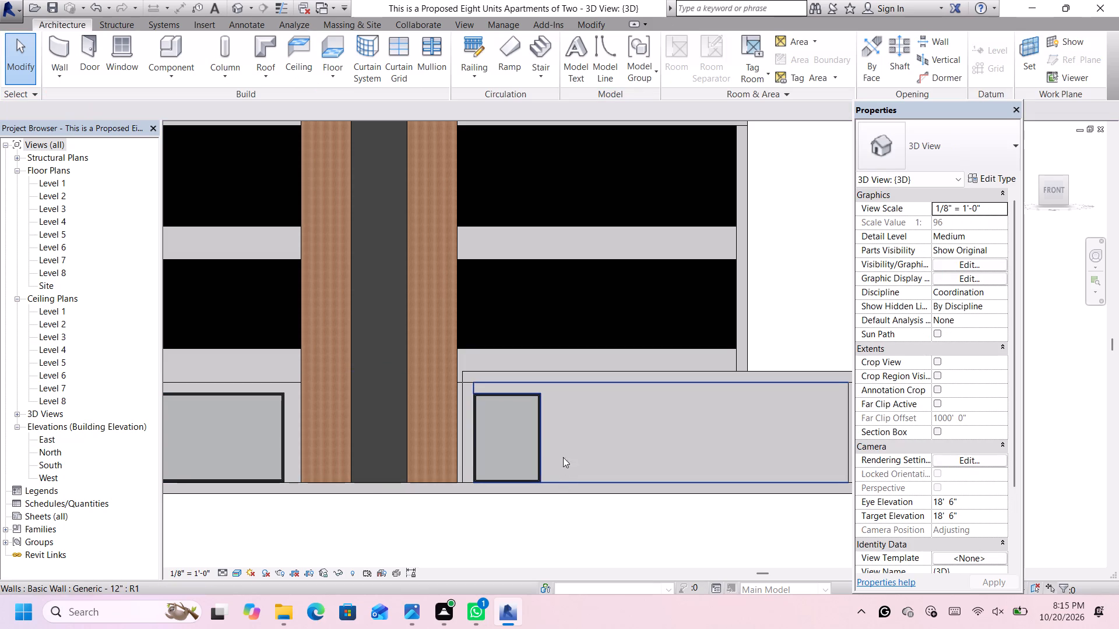
{"action": "left_click", "coordinate": [540, 443]}
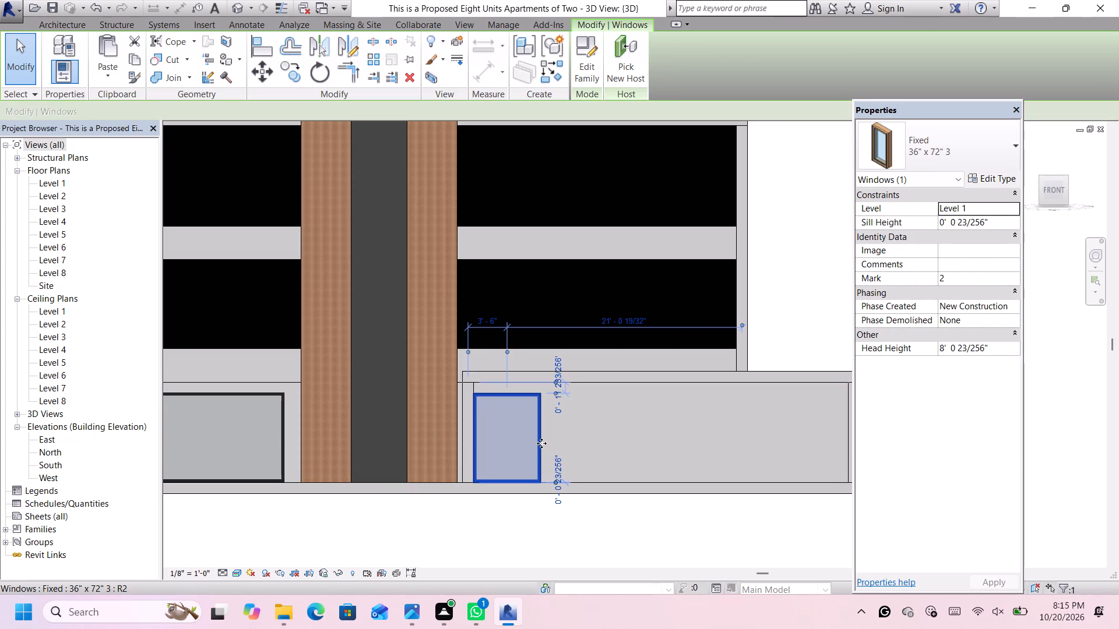
{"action": "key", "text": "Right"}
{"action": "key", "text": "Right"}
{"action": "key", "text": "Right"}
{"action": "key", "text": "Right"}
{"action": "key", "text": "Right"}
{"action": "key", "text": "Right"}
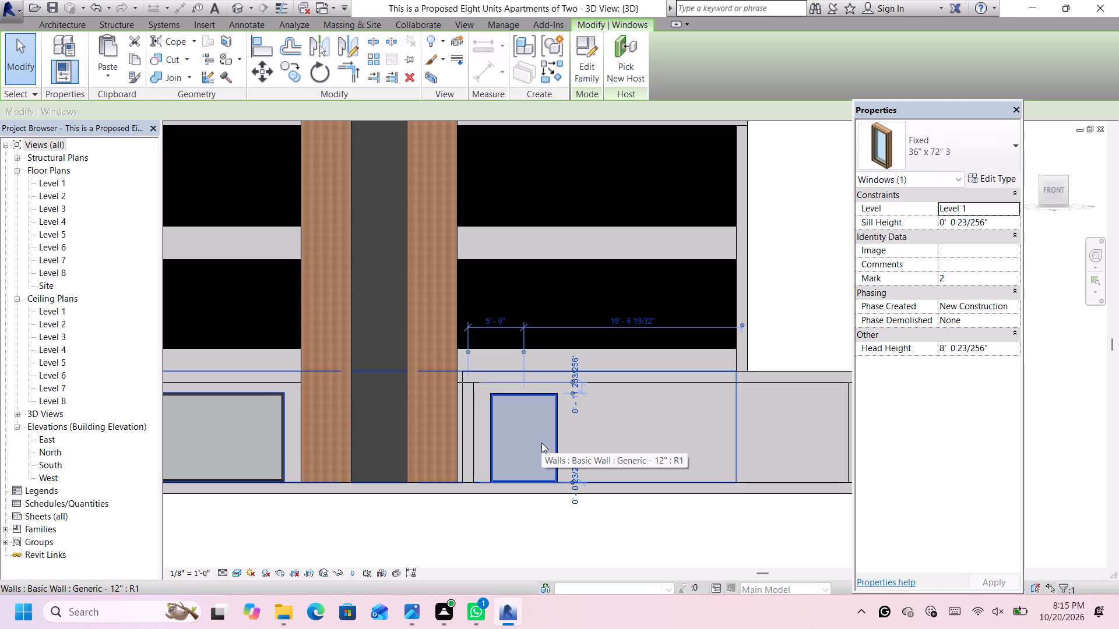
{"action": "scroll", "coordinate": [648, 459], "scroll_direction": "down", "scroll_amount": 4}
{"action": "scroll", "coordinate": [718, 505], "scroll_direction": "up", "scroll_amount": 4}
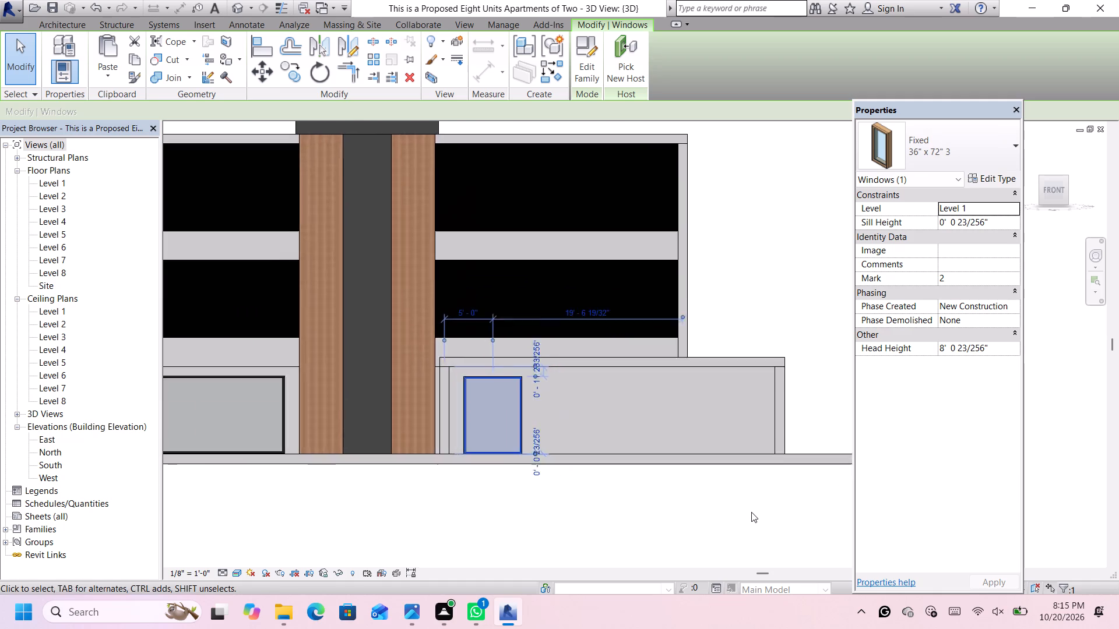
Copy the 6' x 8' east bay window 6'-0" along its wall, away from the central columns, edge to edge with the original.
{"action": "scroll", "coordinate": [751, 512], "scroll_direction": "up", "scroll_amount": 1}
{"action": "scroll", "coordinate": [508, 453], "scroll_direction": "up", "scroll_amount": 2}
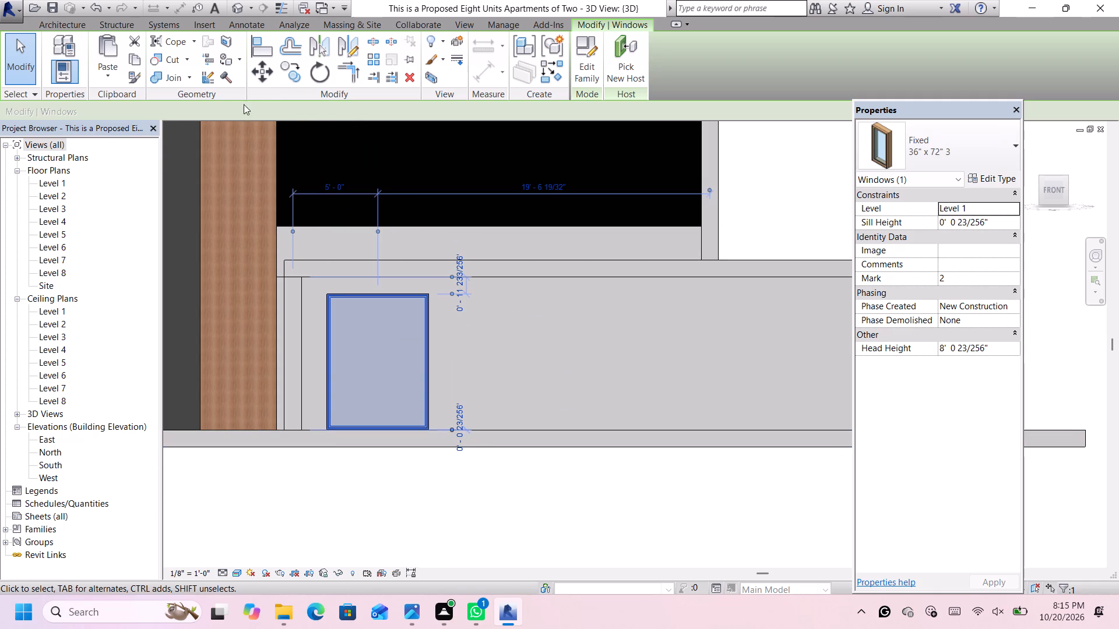
{"action": "left_click", "coordinate": [286, 74]}
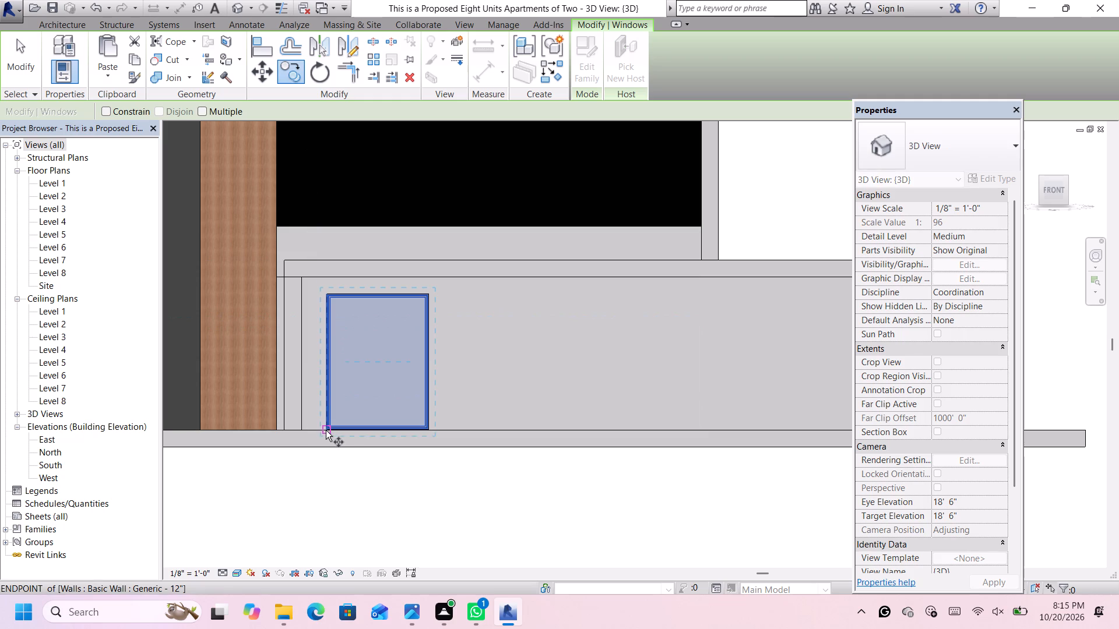
{"action": "left_click", "coordinate": [326, 430]}
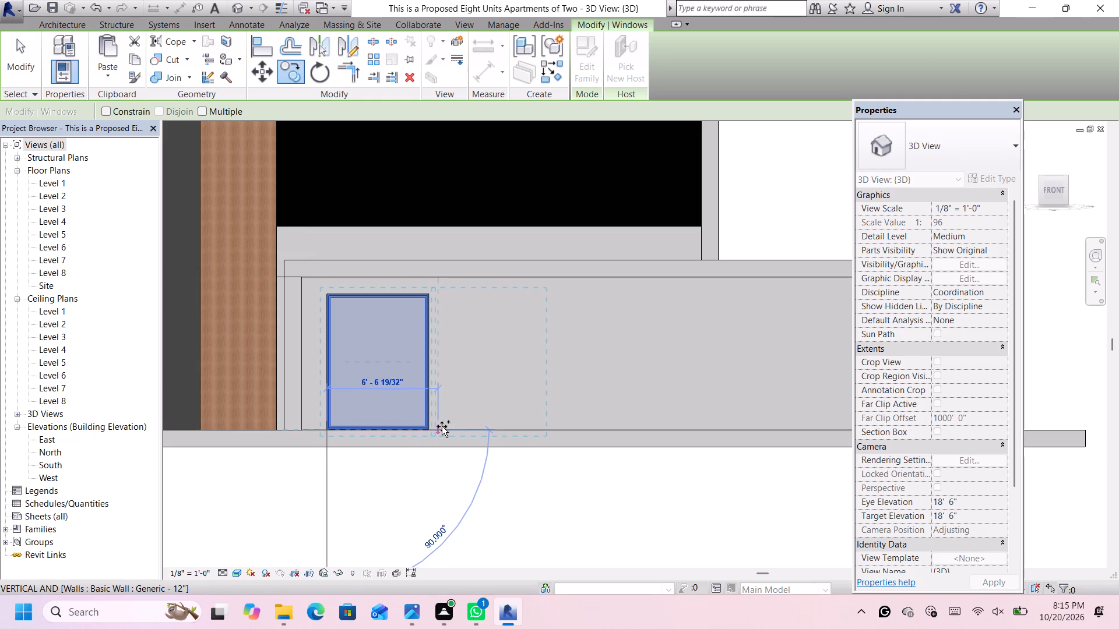
{"action": "scroll", "coordinate": [431, 427], "scroll_direction": "up", "scroll_amount": 5}
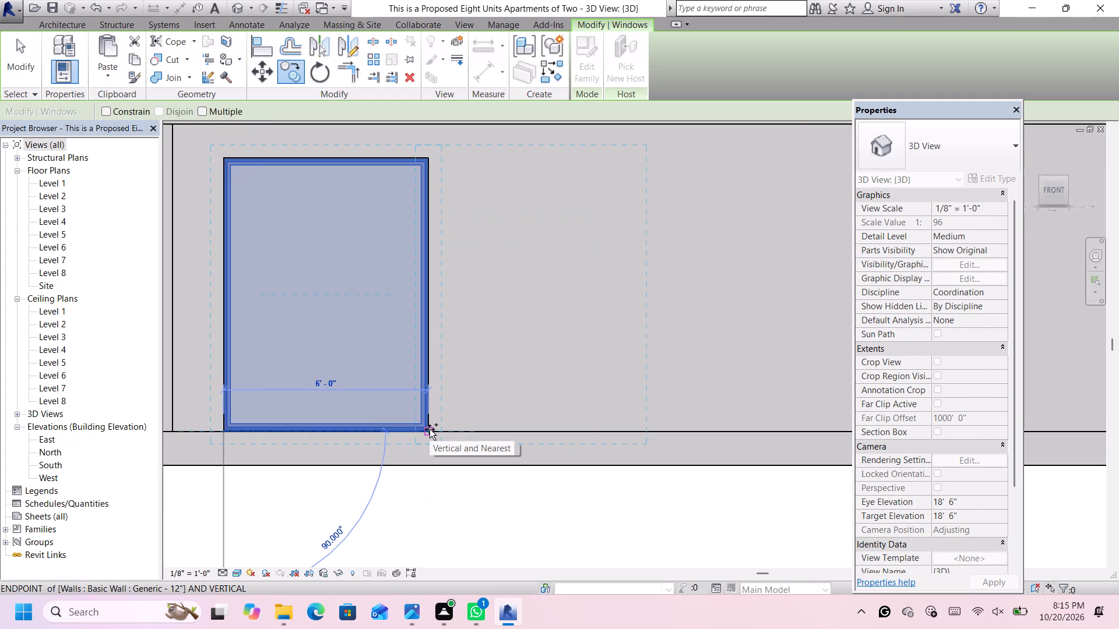
{"action": "left_click", "coordinate": [430, 429]}
{"action": "scroll", "coordinate": [439, 430], "scroll_direction": "down", "scroll_amount": 4}
{"action": "scroll", "coordinate": [438, 432], "scroll_direction": "up", "scroll_amount": 1}
{"action": "scroll", "coordinate": [438, 430], "scroll_direction": "down", "scroll_amount": 6}
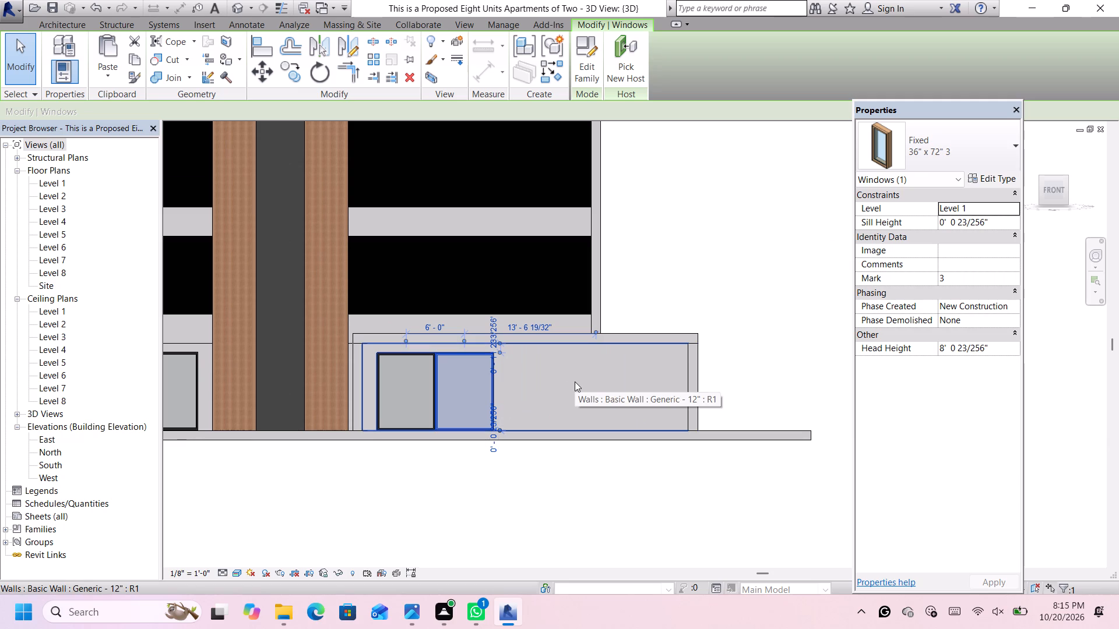
{"action": "scroll", "coordinate": [575, 381], "scroll_direction": "down", "scroll_amount": 1}
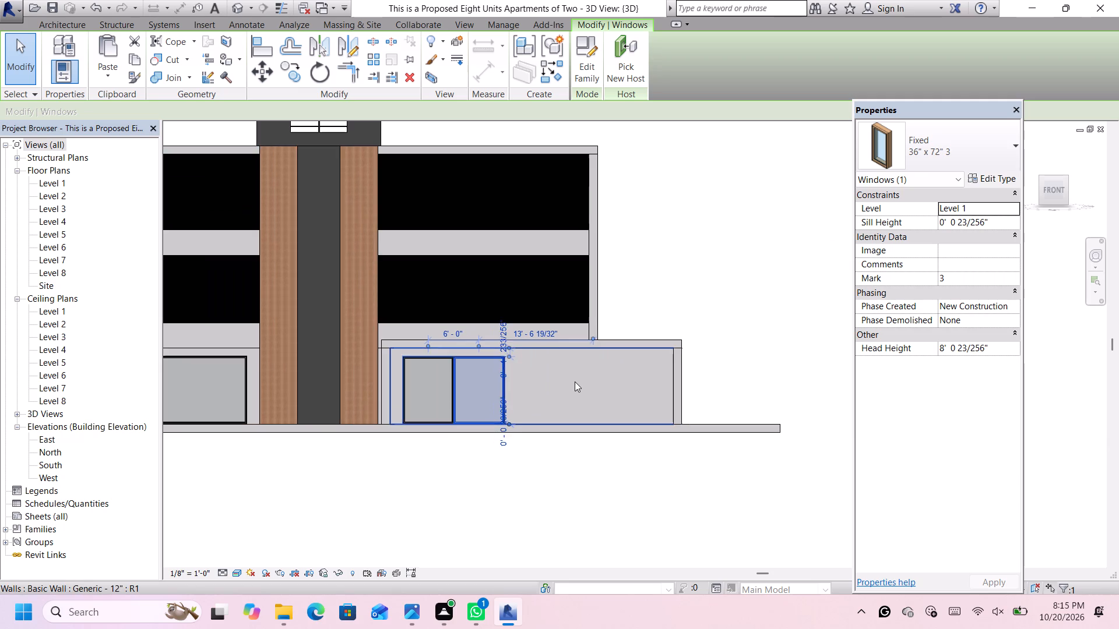
{"action": "scroll", "coordinate": [575, 381], "scroll_direction": "down", "scroll_amount": 1}
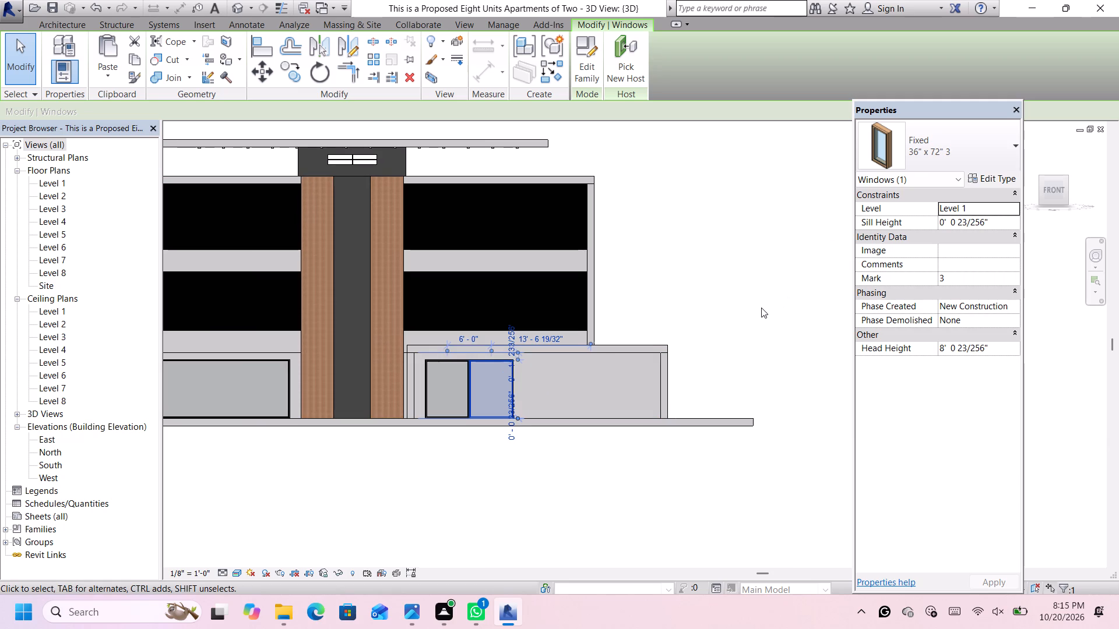
Copy the second east bay window another 6'-0" outward along the wall to place a third adjoining window.
{"action": "scroll", "coordinate": [579, 404], "scroll_direction": "up", "scroll_amount": 3}
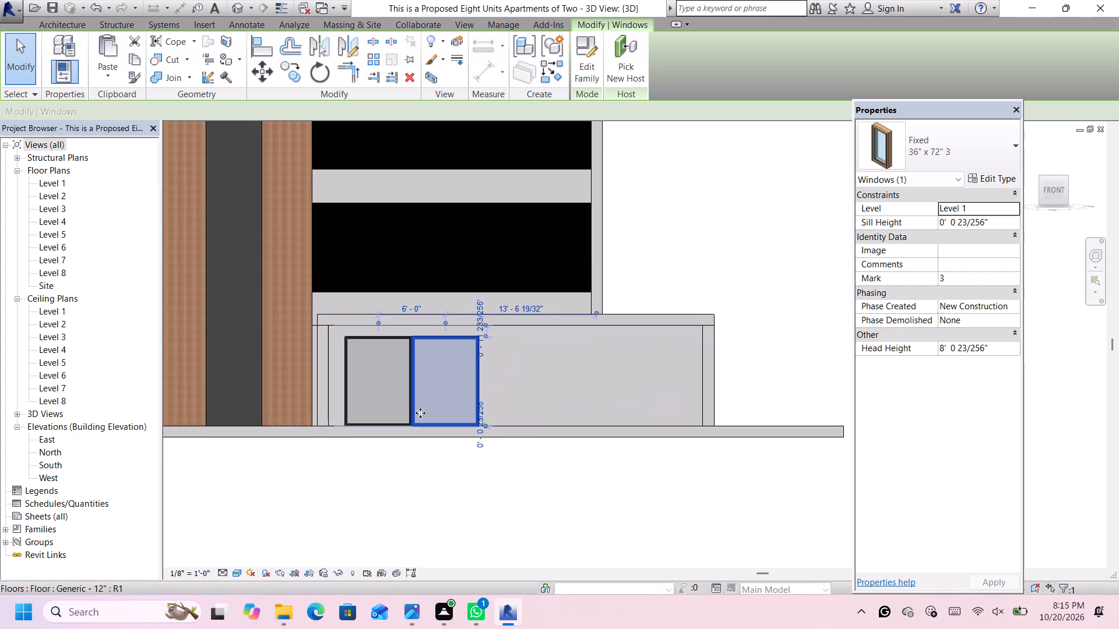
{"action": "left_click", "coordinate": [293, 76]}
{"action": "scroll", "coordinate": [442, 393], "scroll_direction": "up", "scroll_amount": 6}
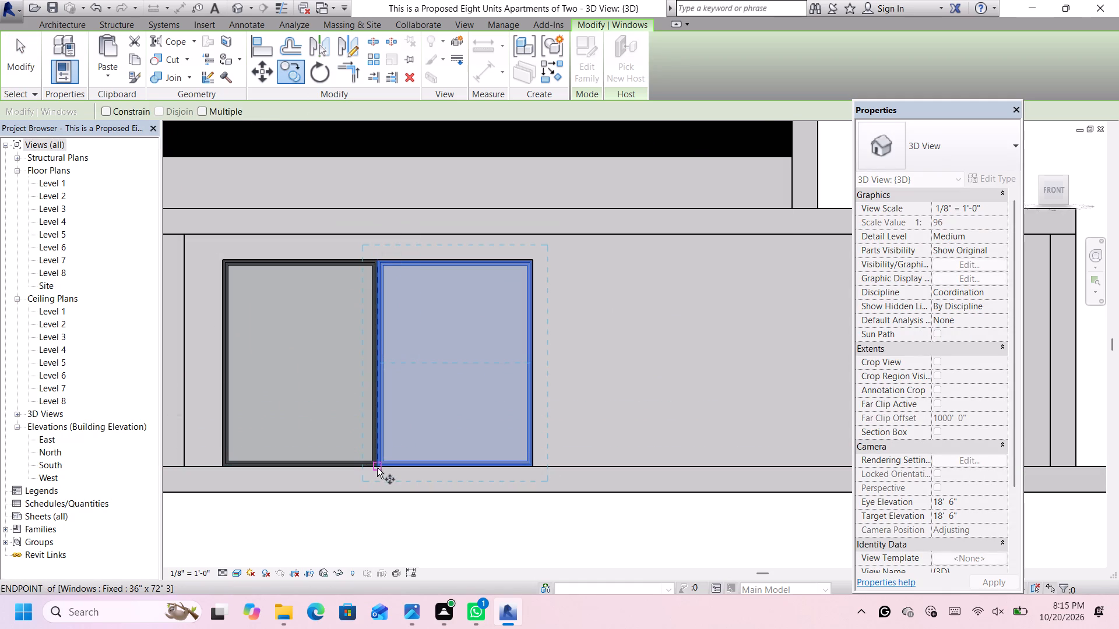
{"action": "left_click", "coordinate": [378, 467]}
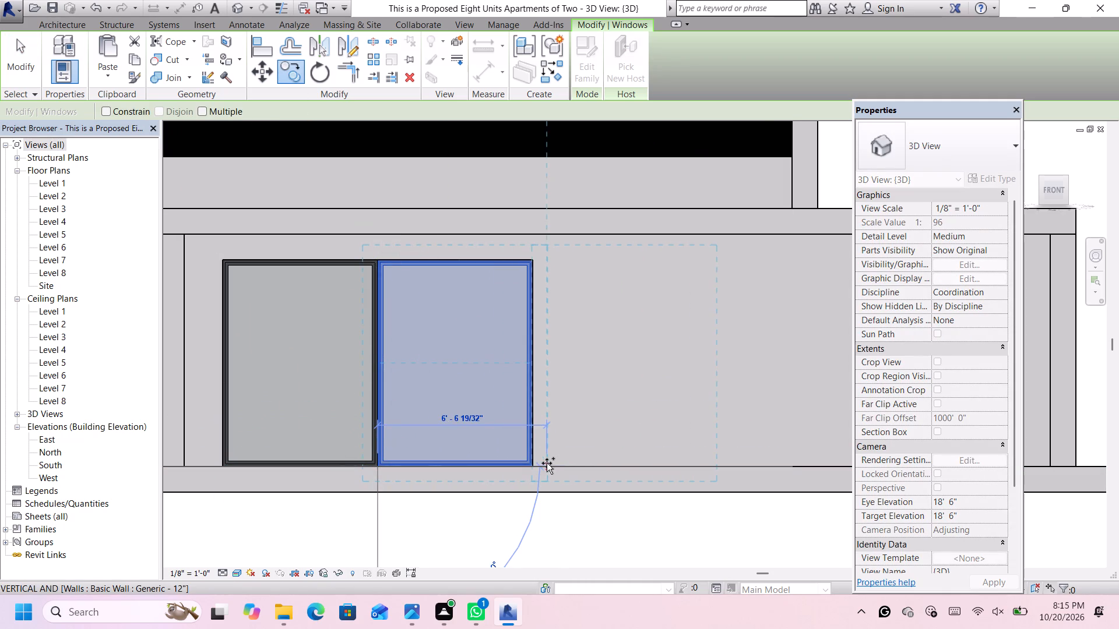
{"action": "left_click", "coordinate": [536, 465]}
{"action": "scroll", "coordinate": [536, 465], "scroll_direction": "down", "scroll_amount": 6}
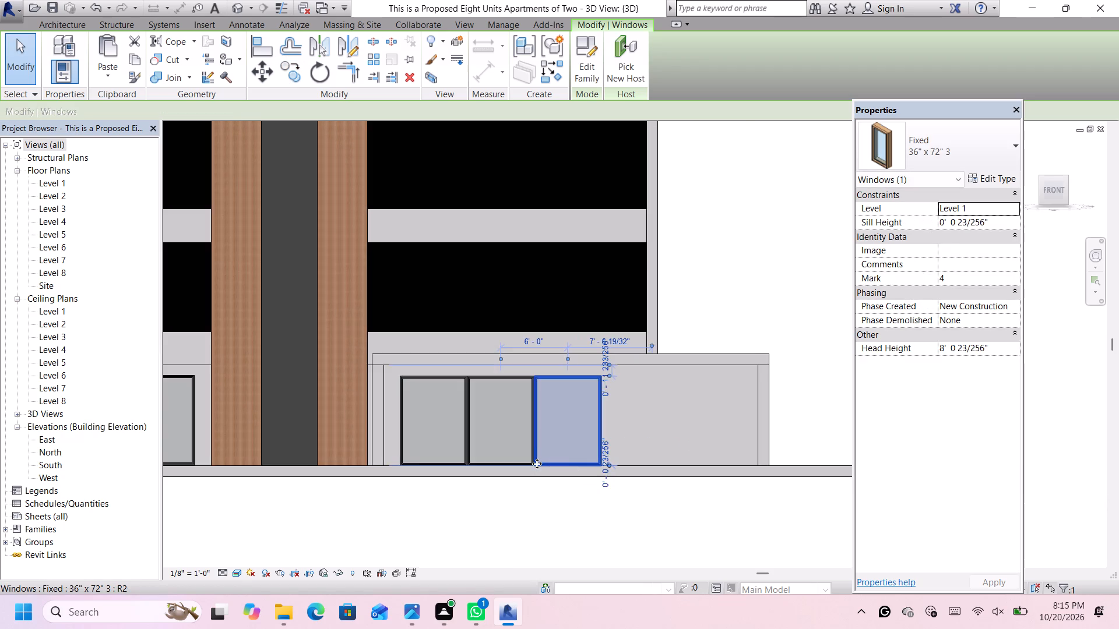
{"action": "scroll", "coordinate": [537, 464], "scroll_direction": "down", "scroll_amount": 4}
{"action": "left_click", "coordinate": [687, 334]}
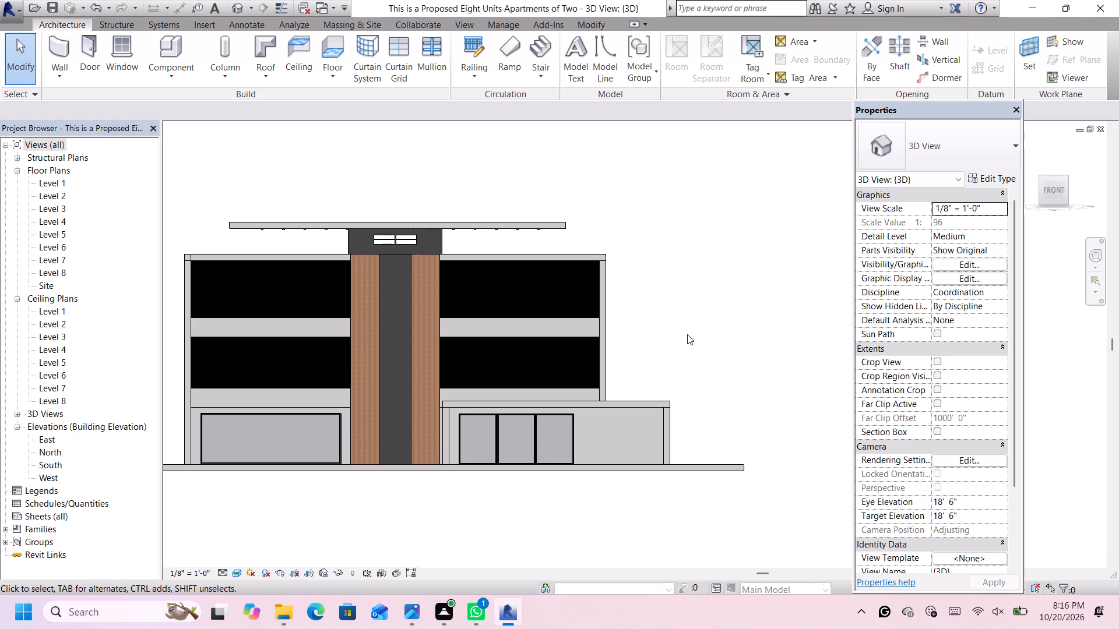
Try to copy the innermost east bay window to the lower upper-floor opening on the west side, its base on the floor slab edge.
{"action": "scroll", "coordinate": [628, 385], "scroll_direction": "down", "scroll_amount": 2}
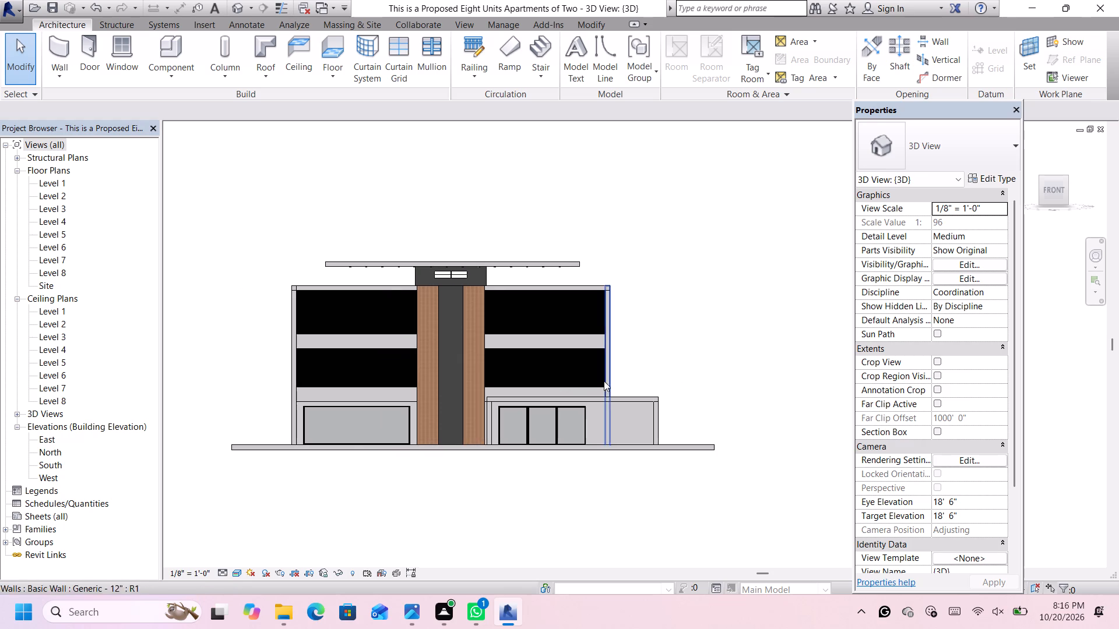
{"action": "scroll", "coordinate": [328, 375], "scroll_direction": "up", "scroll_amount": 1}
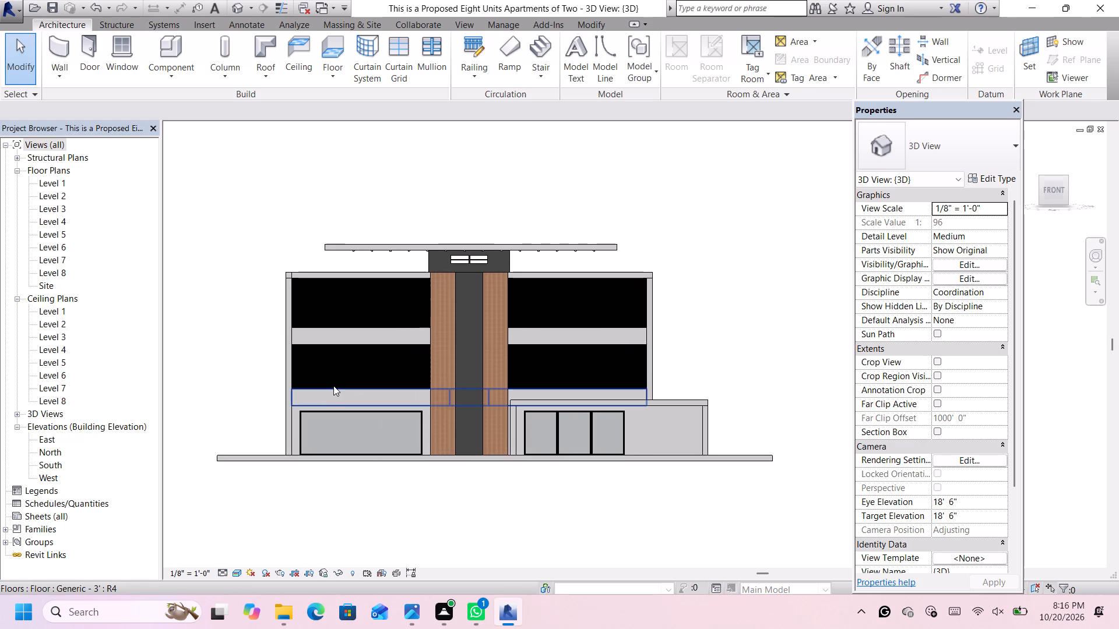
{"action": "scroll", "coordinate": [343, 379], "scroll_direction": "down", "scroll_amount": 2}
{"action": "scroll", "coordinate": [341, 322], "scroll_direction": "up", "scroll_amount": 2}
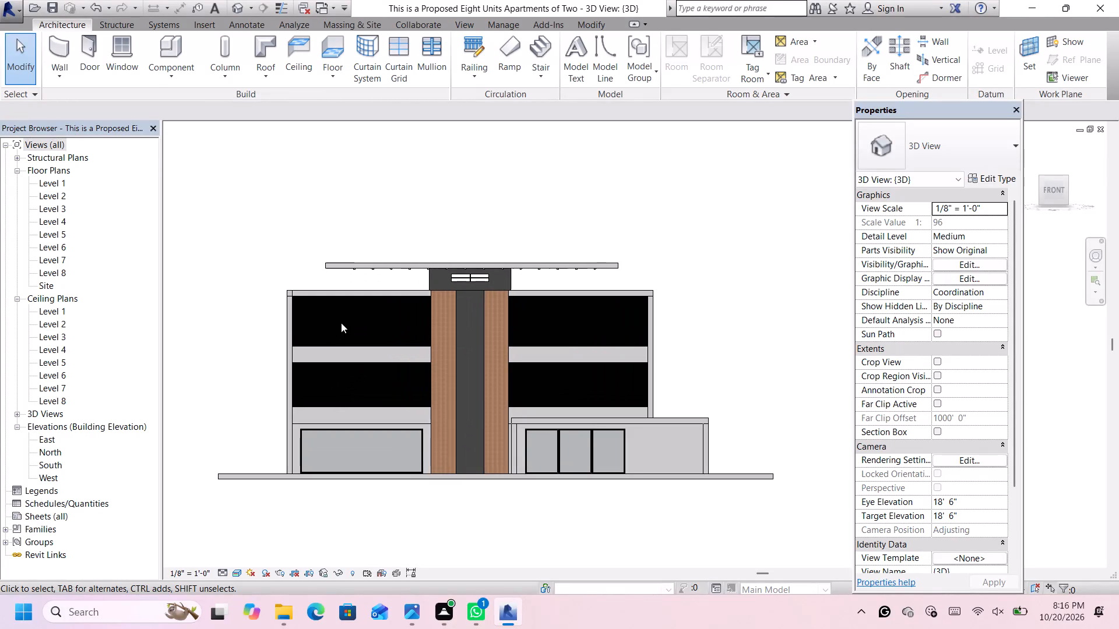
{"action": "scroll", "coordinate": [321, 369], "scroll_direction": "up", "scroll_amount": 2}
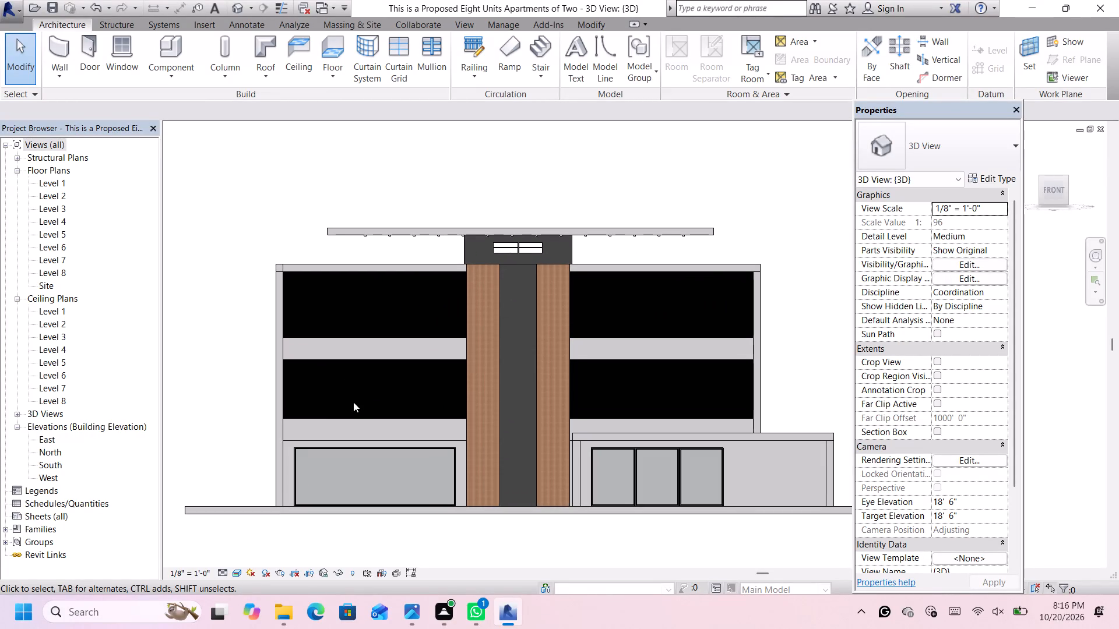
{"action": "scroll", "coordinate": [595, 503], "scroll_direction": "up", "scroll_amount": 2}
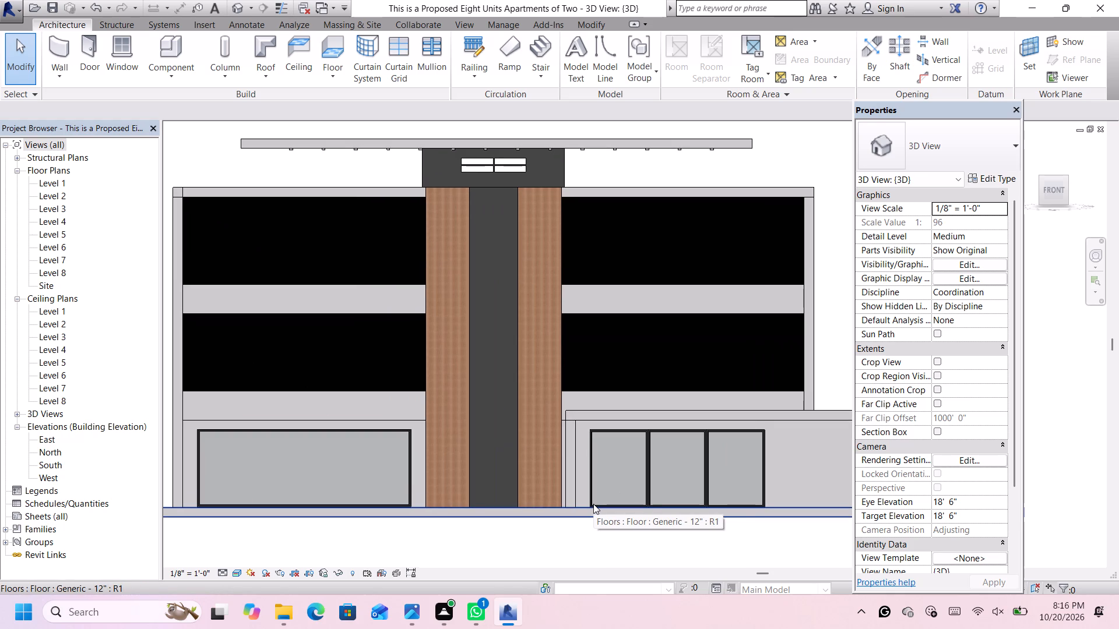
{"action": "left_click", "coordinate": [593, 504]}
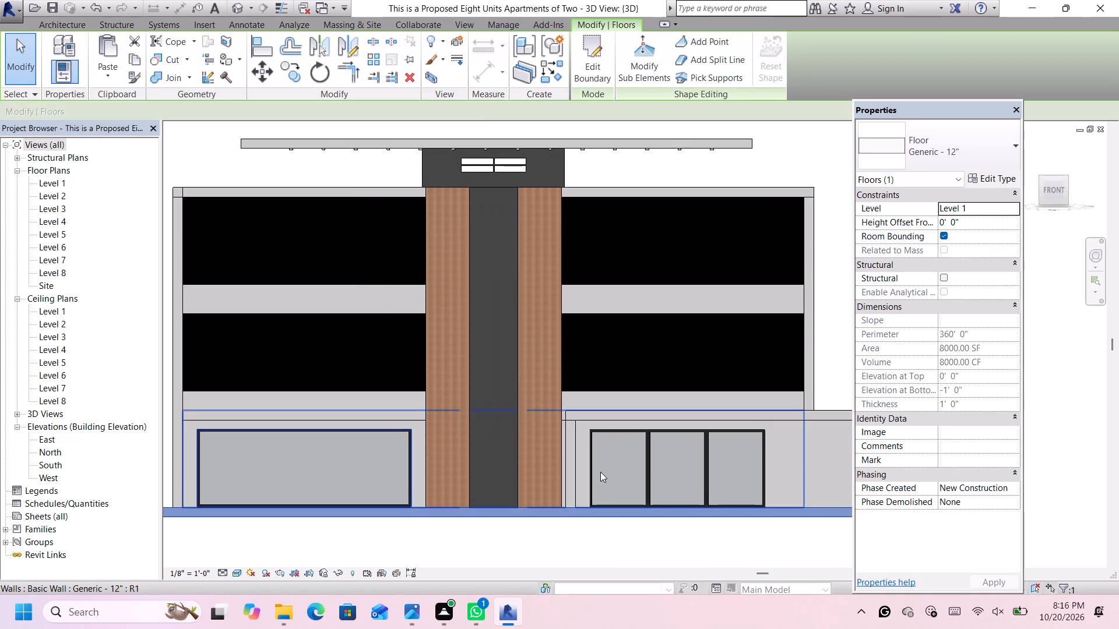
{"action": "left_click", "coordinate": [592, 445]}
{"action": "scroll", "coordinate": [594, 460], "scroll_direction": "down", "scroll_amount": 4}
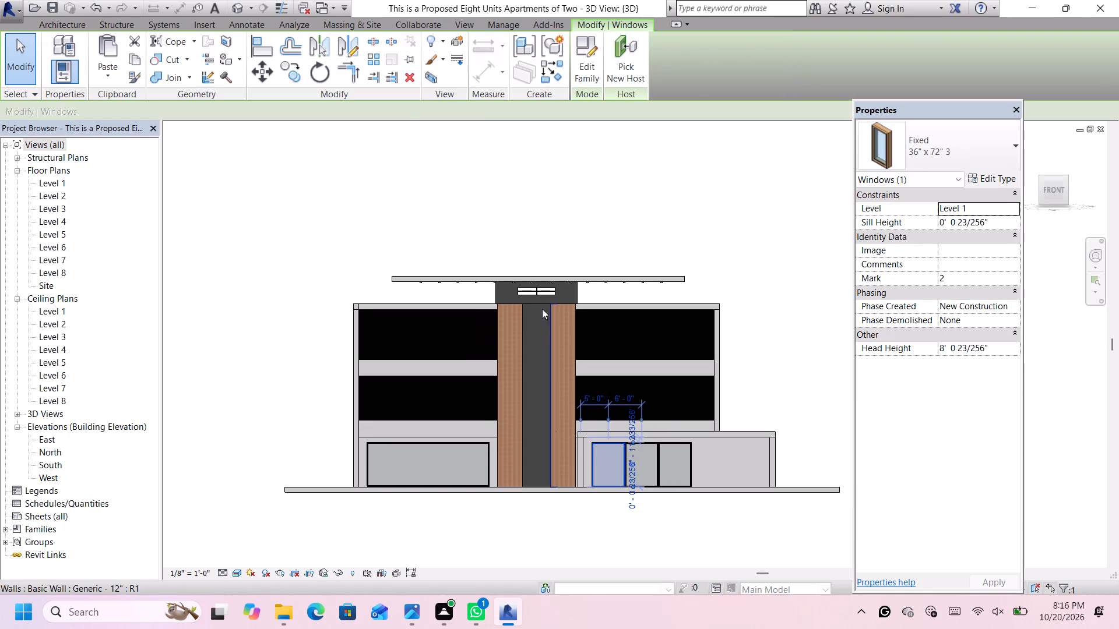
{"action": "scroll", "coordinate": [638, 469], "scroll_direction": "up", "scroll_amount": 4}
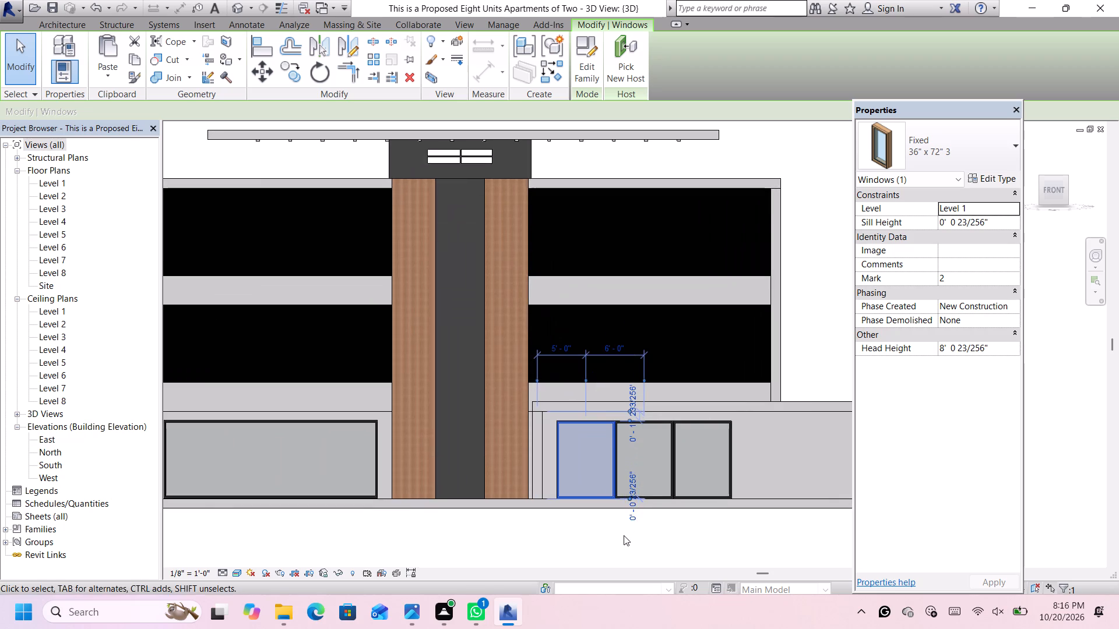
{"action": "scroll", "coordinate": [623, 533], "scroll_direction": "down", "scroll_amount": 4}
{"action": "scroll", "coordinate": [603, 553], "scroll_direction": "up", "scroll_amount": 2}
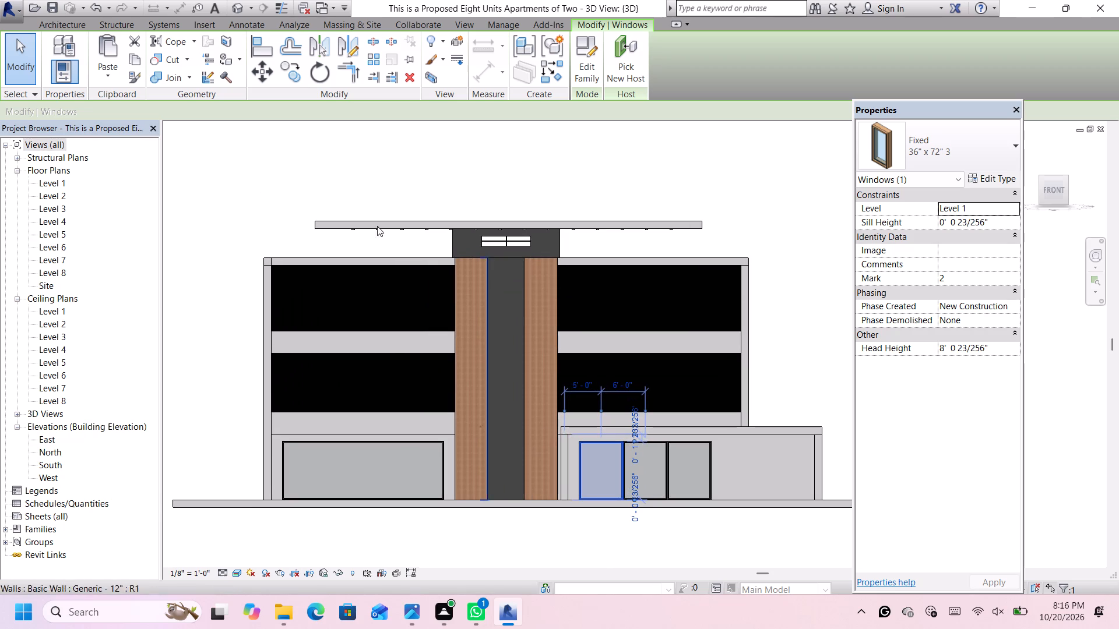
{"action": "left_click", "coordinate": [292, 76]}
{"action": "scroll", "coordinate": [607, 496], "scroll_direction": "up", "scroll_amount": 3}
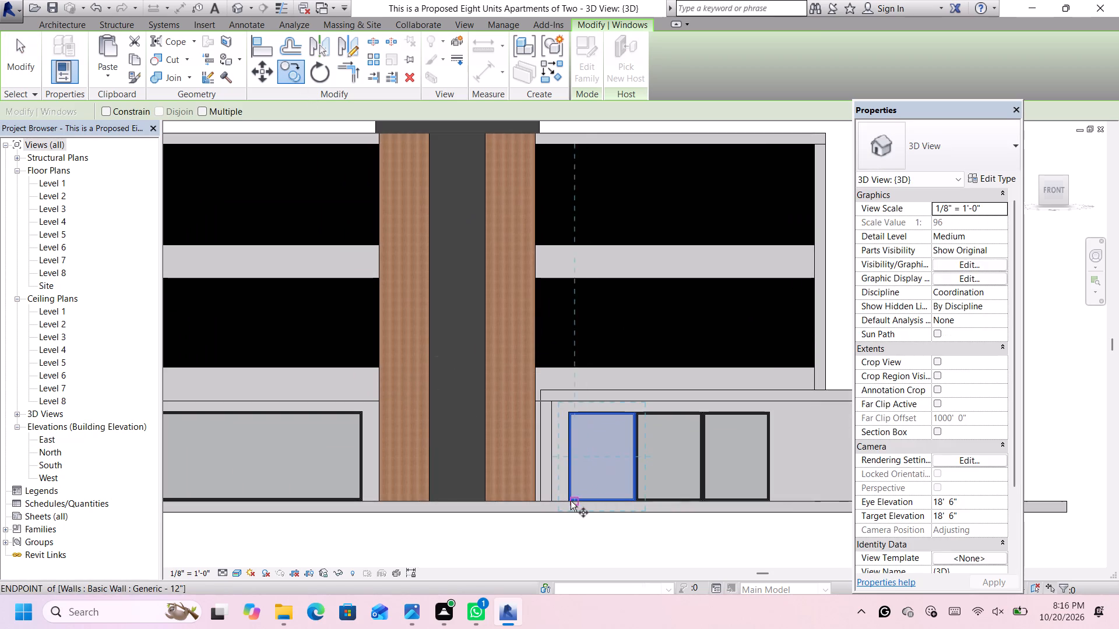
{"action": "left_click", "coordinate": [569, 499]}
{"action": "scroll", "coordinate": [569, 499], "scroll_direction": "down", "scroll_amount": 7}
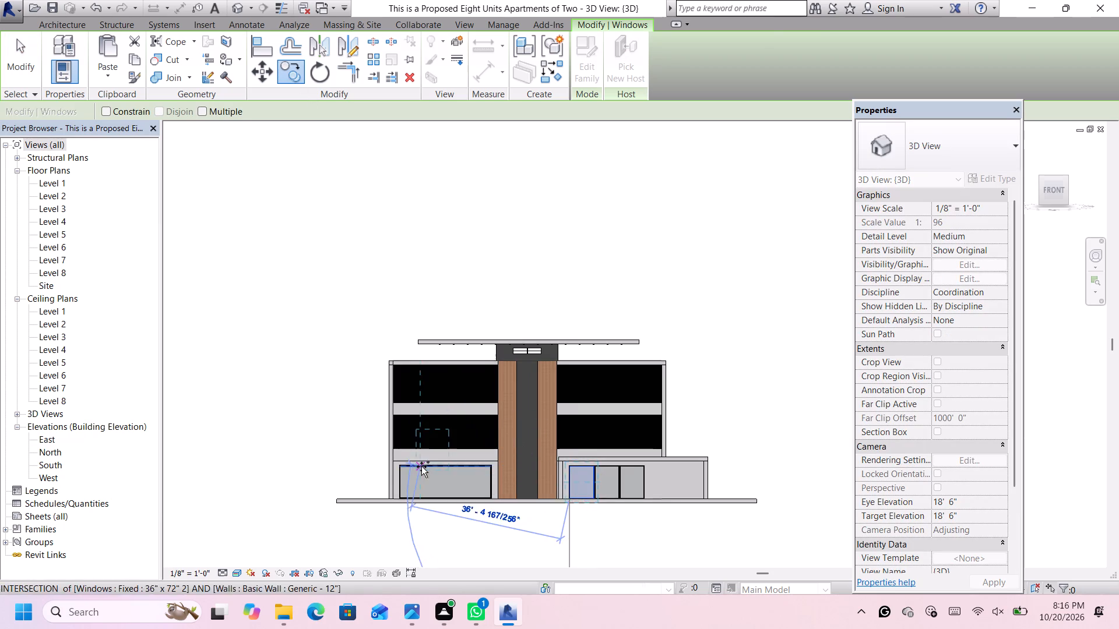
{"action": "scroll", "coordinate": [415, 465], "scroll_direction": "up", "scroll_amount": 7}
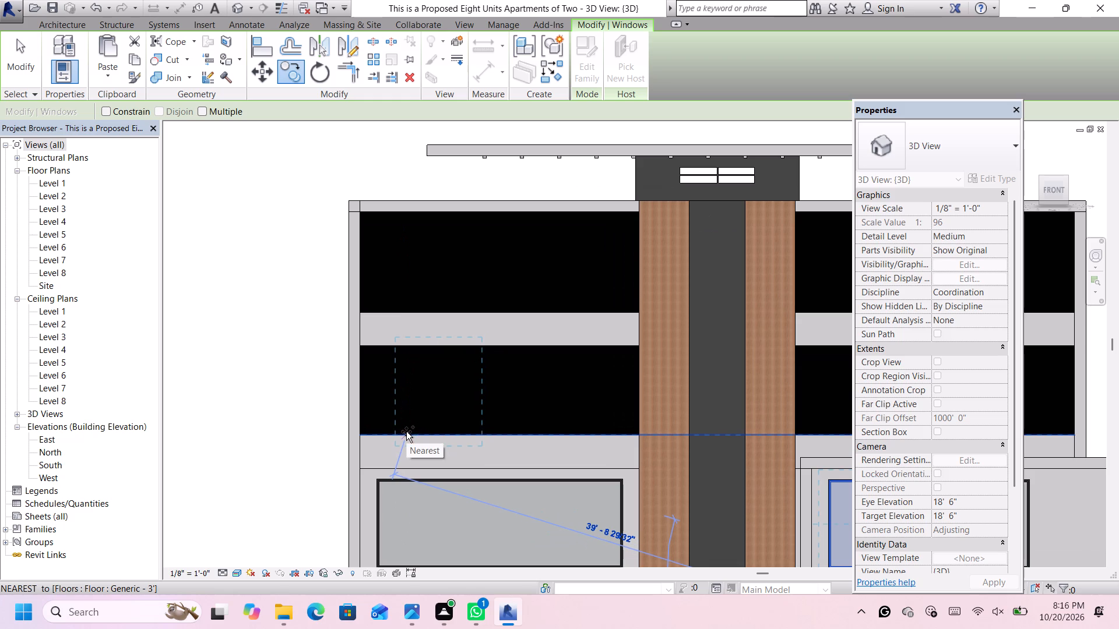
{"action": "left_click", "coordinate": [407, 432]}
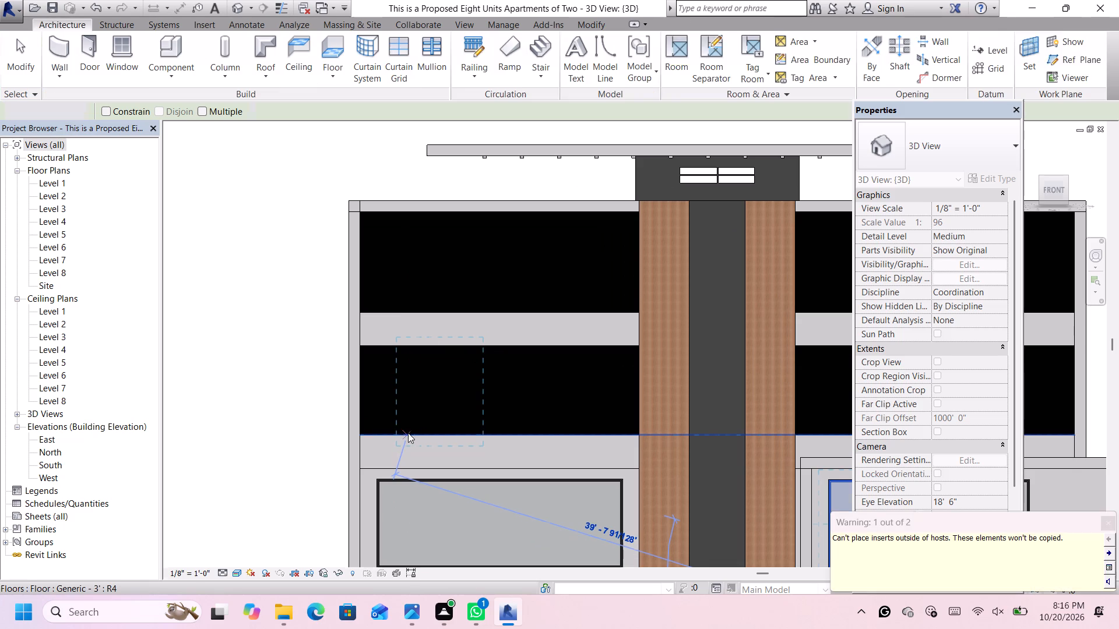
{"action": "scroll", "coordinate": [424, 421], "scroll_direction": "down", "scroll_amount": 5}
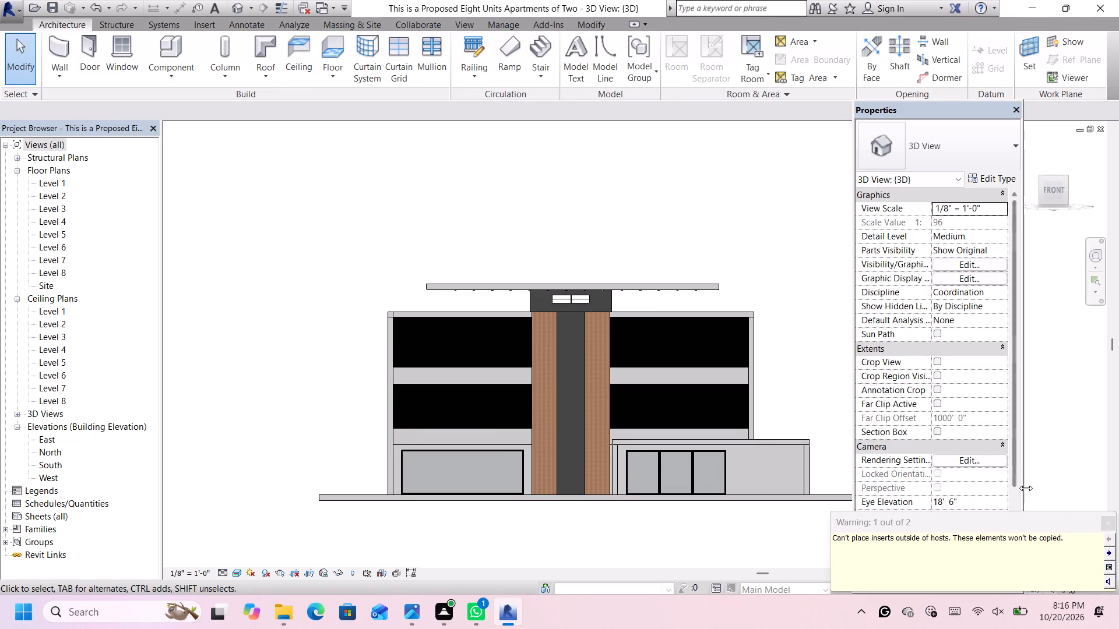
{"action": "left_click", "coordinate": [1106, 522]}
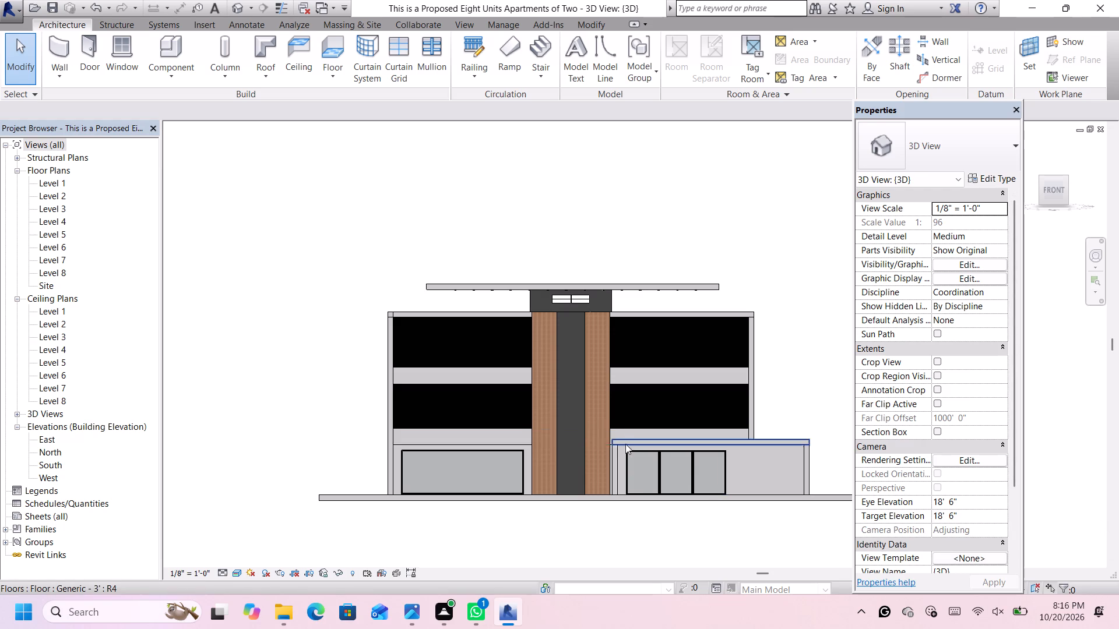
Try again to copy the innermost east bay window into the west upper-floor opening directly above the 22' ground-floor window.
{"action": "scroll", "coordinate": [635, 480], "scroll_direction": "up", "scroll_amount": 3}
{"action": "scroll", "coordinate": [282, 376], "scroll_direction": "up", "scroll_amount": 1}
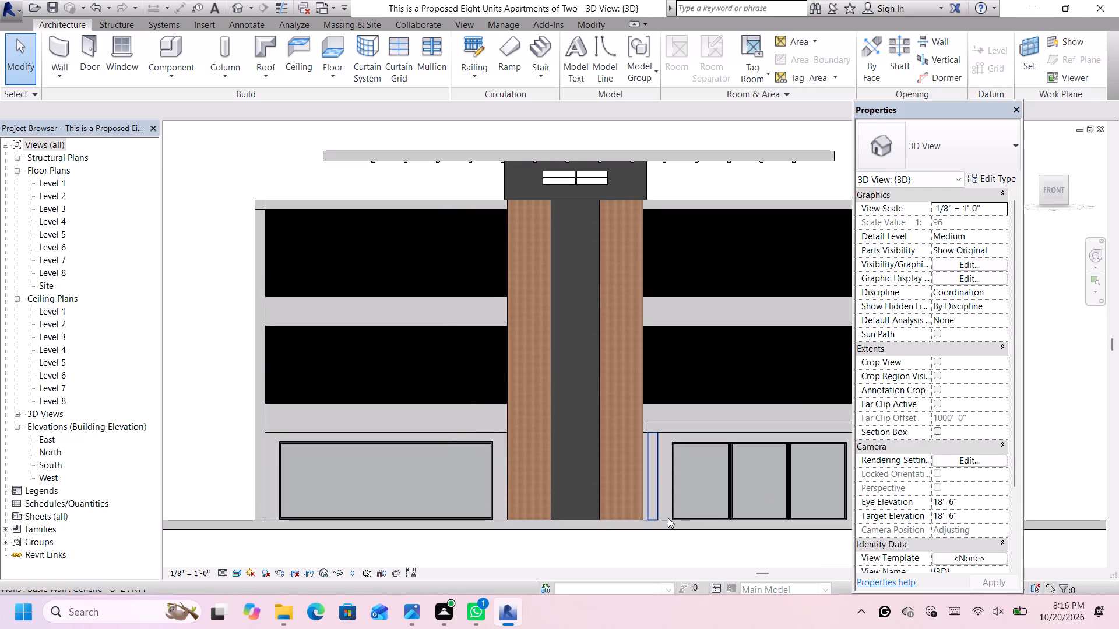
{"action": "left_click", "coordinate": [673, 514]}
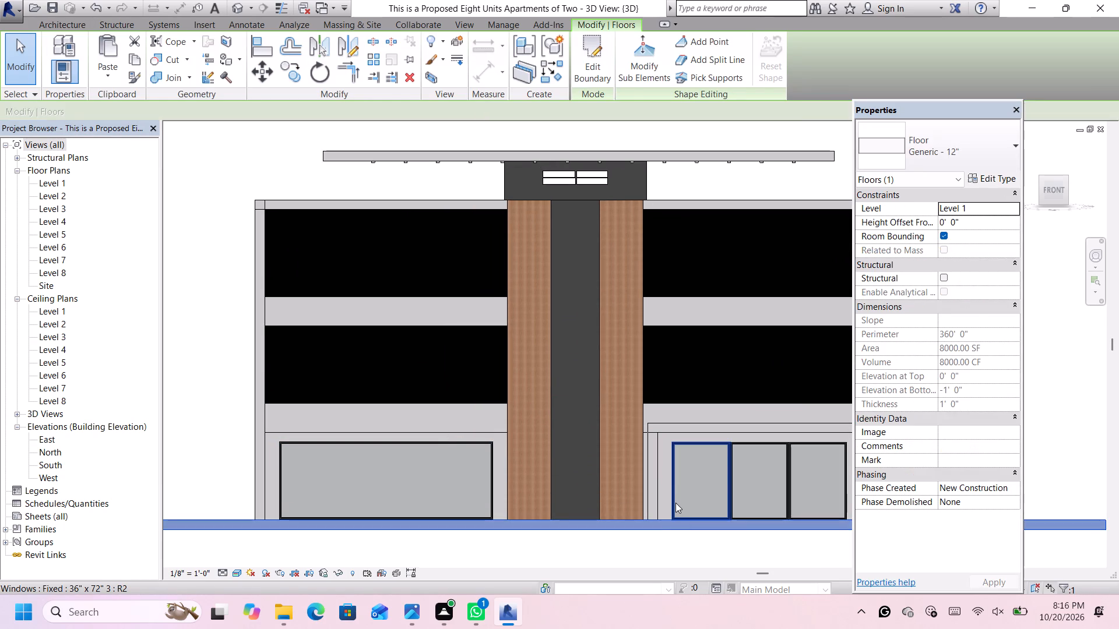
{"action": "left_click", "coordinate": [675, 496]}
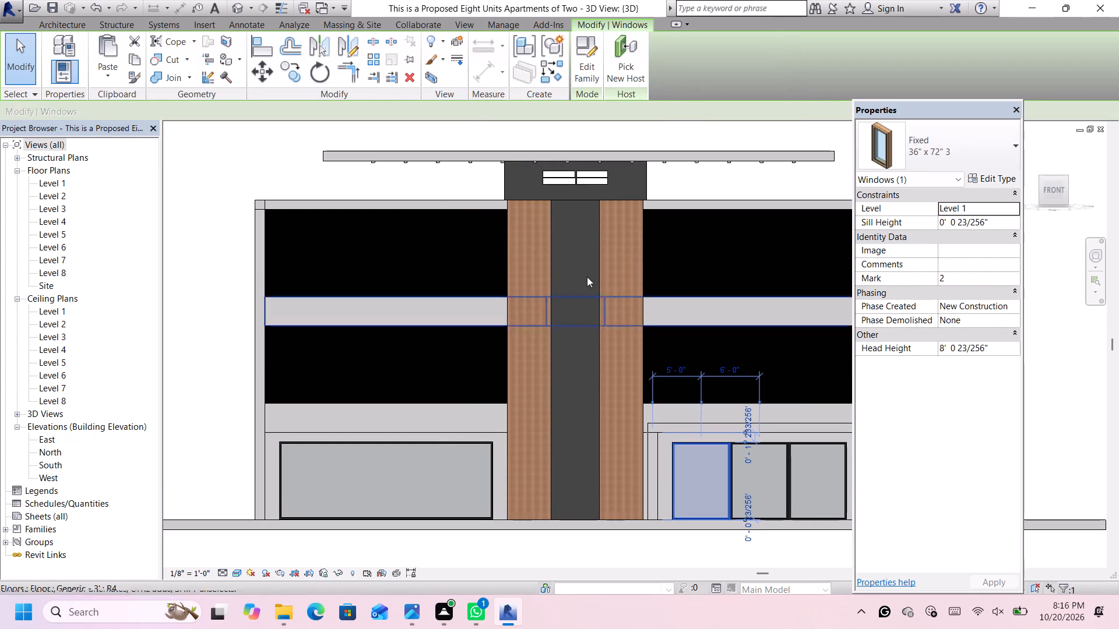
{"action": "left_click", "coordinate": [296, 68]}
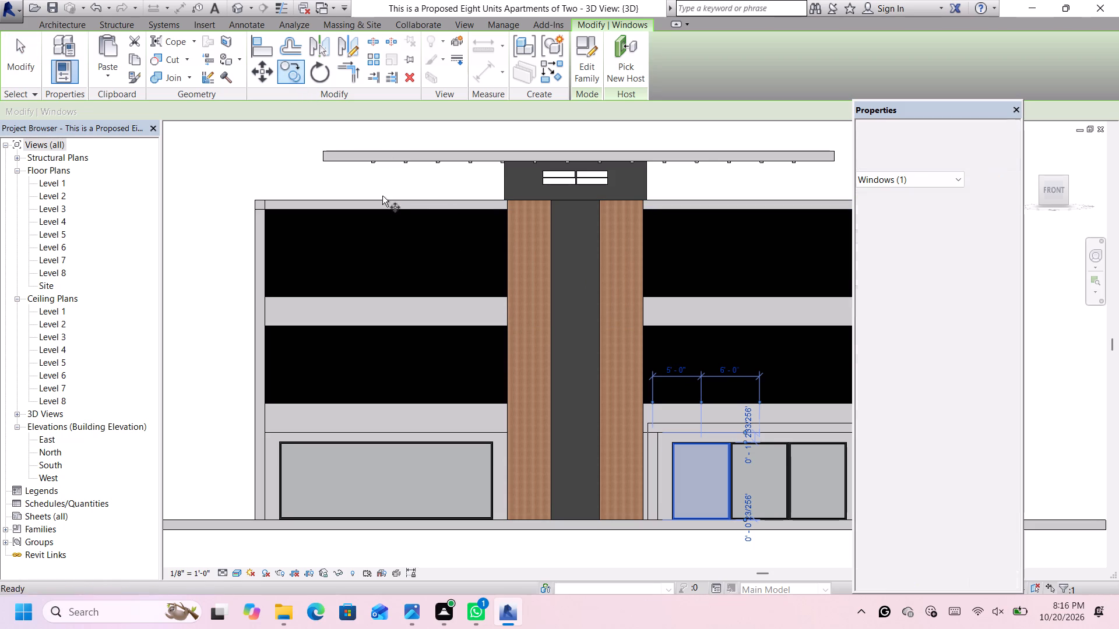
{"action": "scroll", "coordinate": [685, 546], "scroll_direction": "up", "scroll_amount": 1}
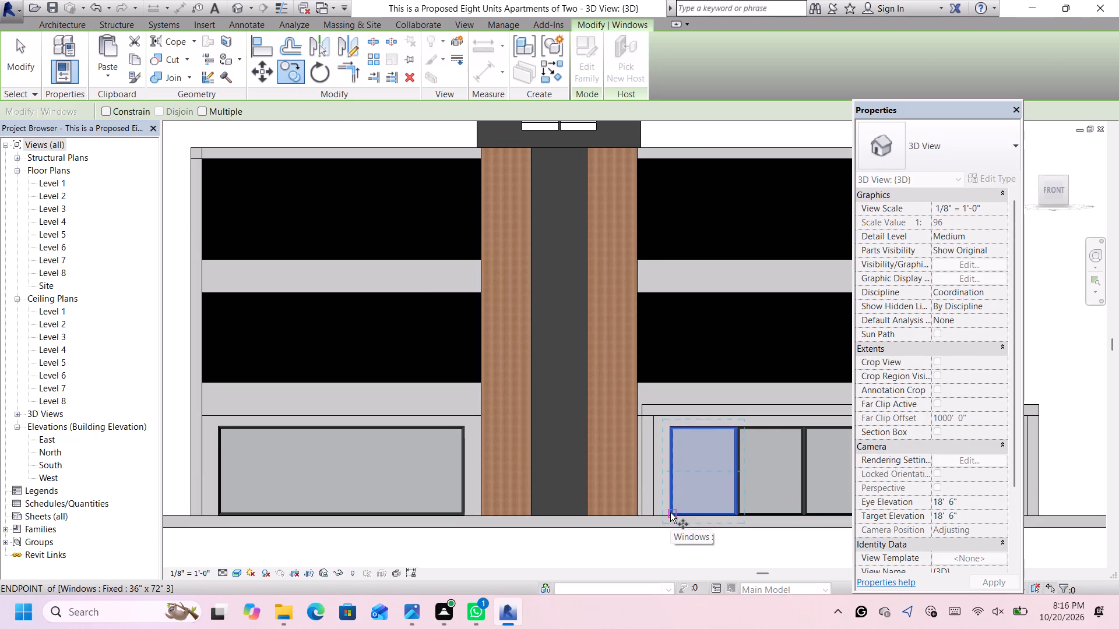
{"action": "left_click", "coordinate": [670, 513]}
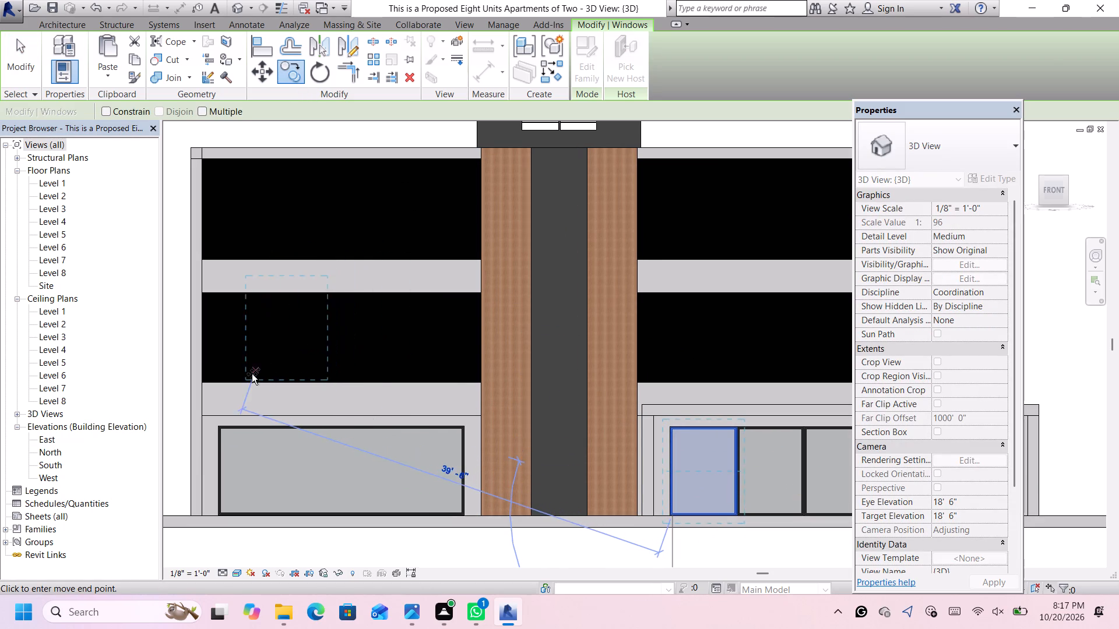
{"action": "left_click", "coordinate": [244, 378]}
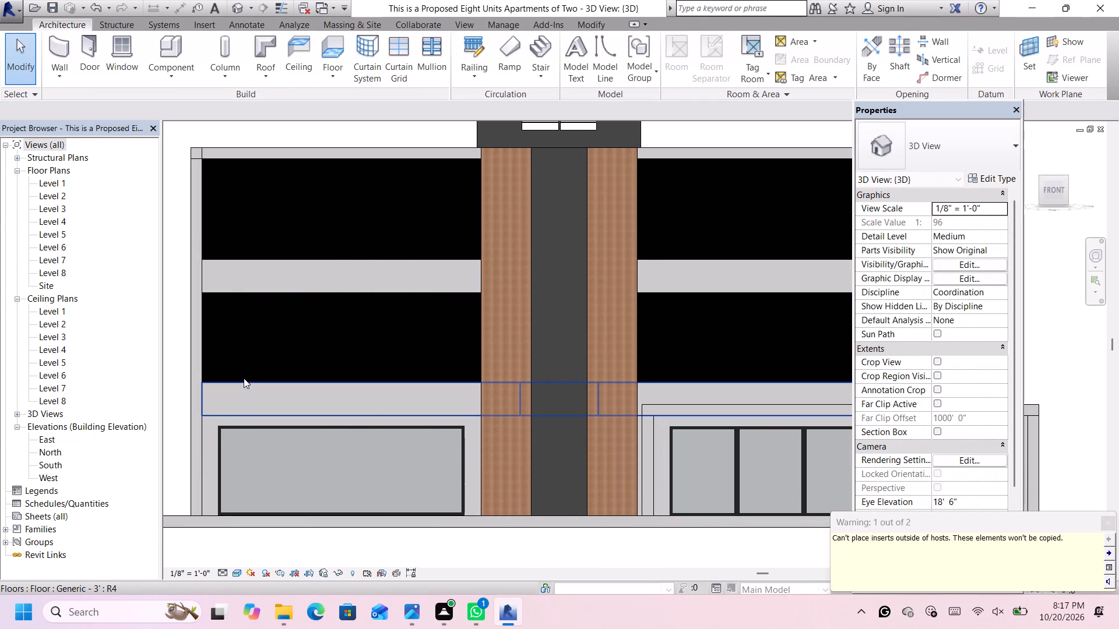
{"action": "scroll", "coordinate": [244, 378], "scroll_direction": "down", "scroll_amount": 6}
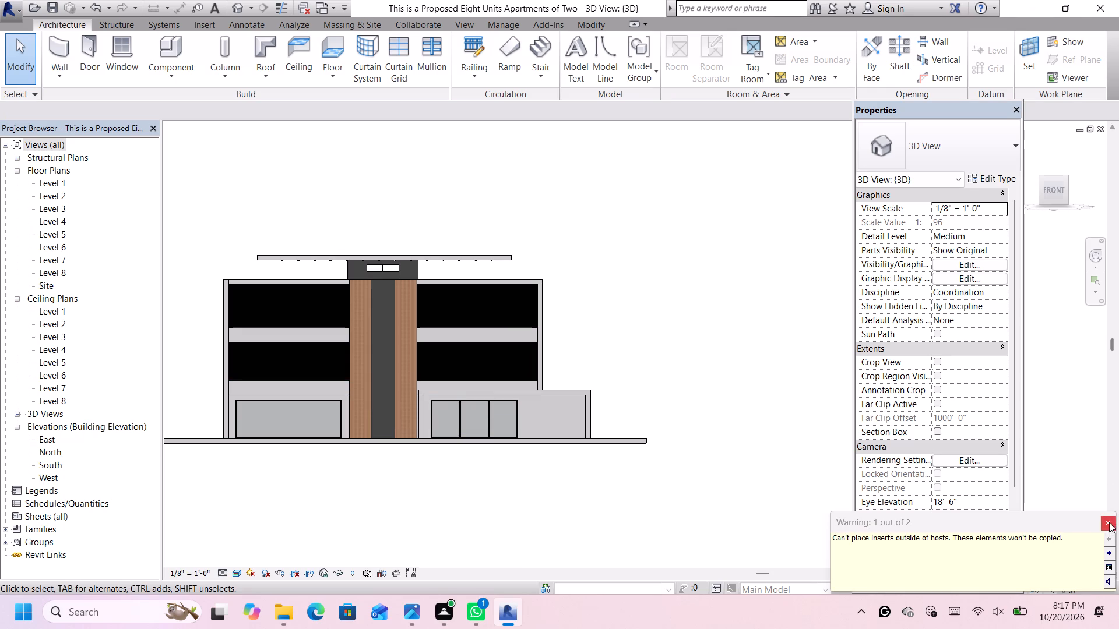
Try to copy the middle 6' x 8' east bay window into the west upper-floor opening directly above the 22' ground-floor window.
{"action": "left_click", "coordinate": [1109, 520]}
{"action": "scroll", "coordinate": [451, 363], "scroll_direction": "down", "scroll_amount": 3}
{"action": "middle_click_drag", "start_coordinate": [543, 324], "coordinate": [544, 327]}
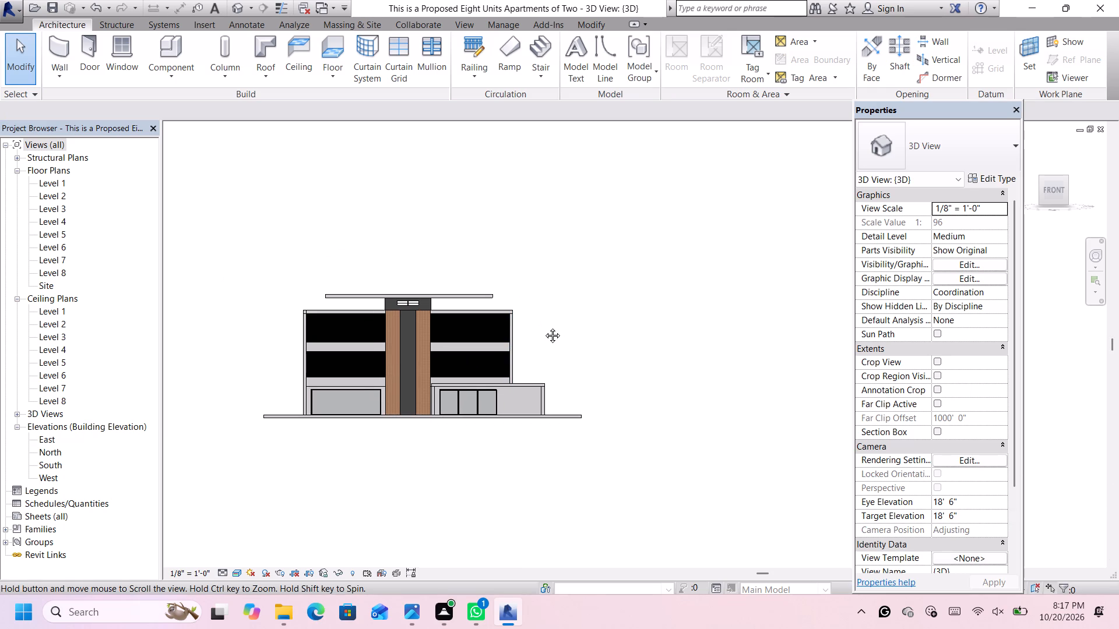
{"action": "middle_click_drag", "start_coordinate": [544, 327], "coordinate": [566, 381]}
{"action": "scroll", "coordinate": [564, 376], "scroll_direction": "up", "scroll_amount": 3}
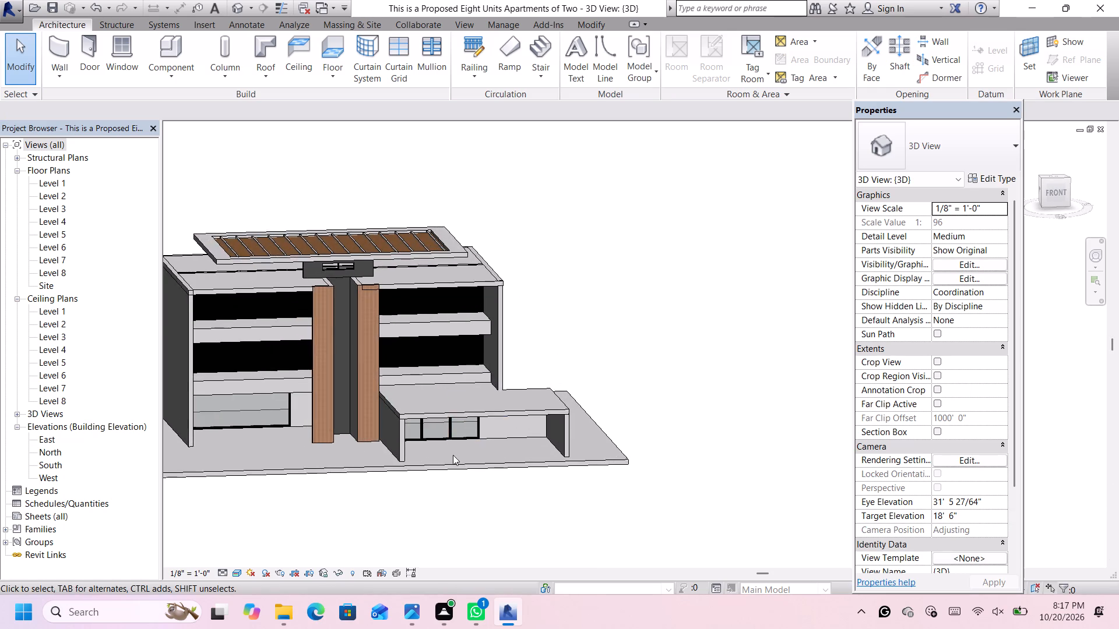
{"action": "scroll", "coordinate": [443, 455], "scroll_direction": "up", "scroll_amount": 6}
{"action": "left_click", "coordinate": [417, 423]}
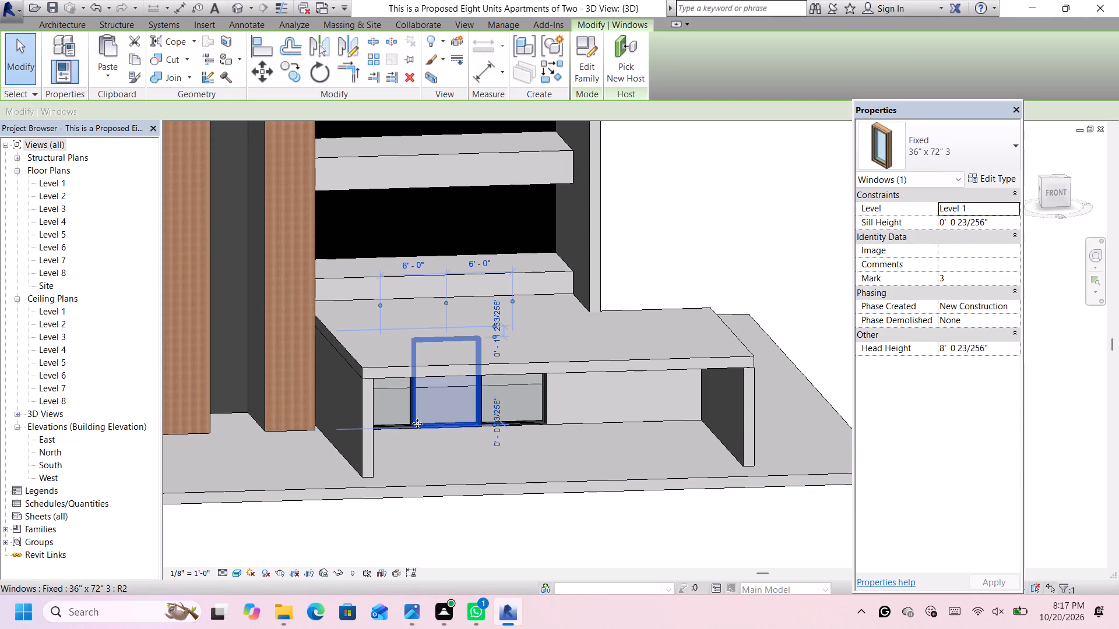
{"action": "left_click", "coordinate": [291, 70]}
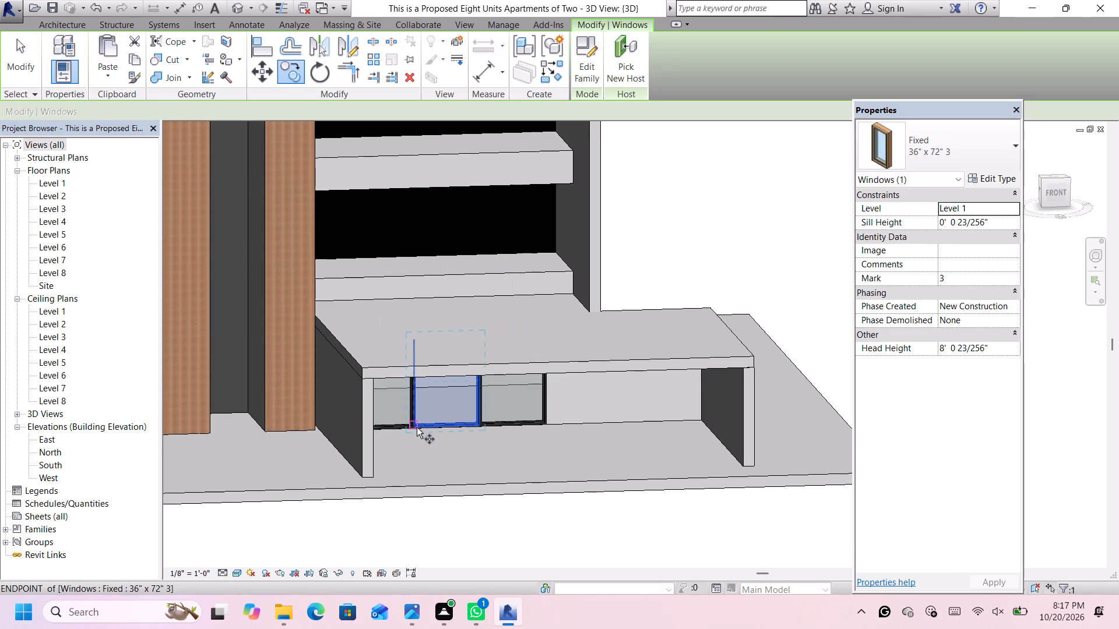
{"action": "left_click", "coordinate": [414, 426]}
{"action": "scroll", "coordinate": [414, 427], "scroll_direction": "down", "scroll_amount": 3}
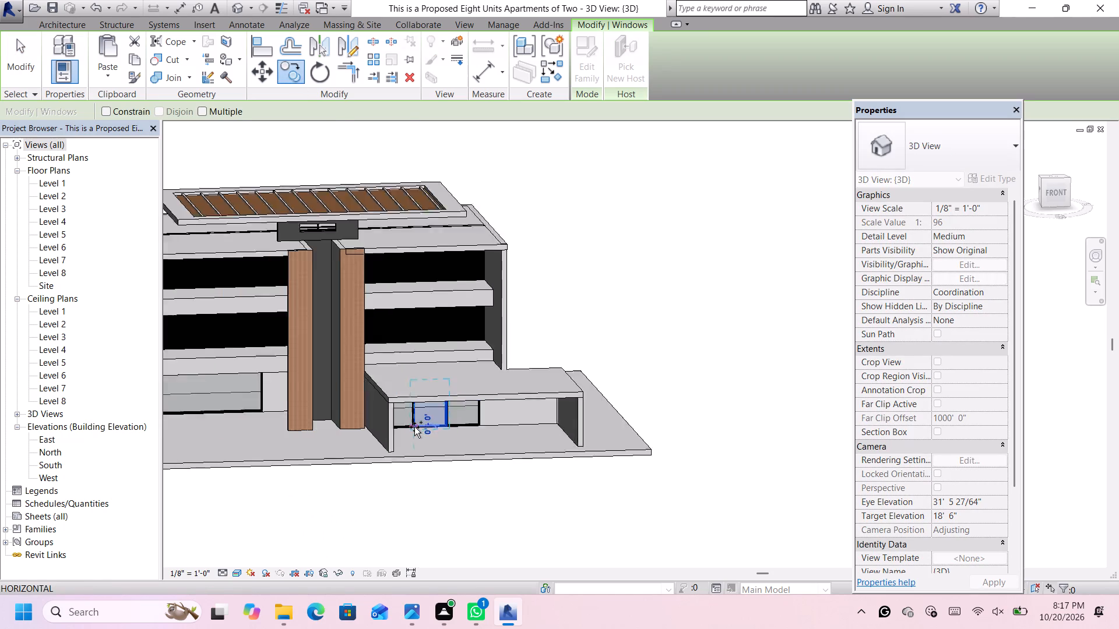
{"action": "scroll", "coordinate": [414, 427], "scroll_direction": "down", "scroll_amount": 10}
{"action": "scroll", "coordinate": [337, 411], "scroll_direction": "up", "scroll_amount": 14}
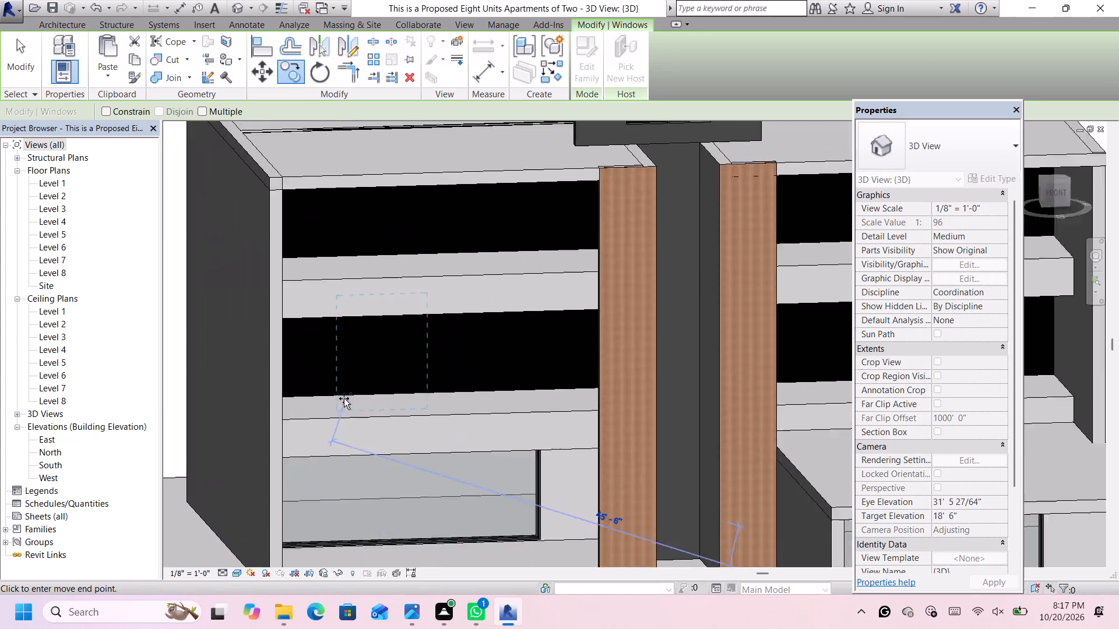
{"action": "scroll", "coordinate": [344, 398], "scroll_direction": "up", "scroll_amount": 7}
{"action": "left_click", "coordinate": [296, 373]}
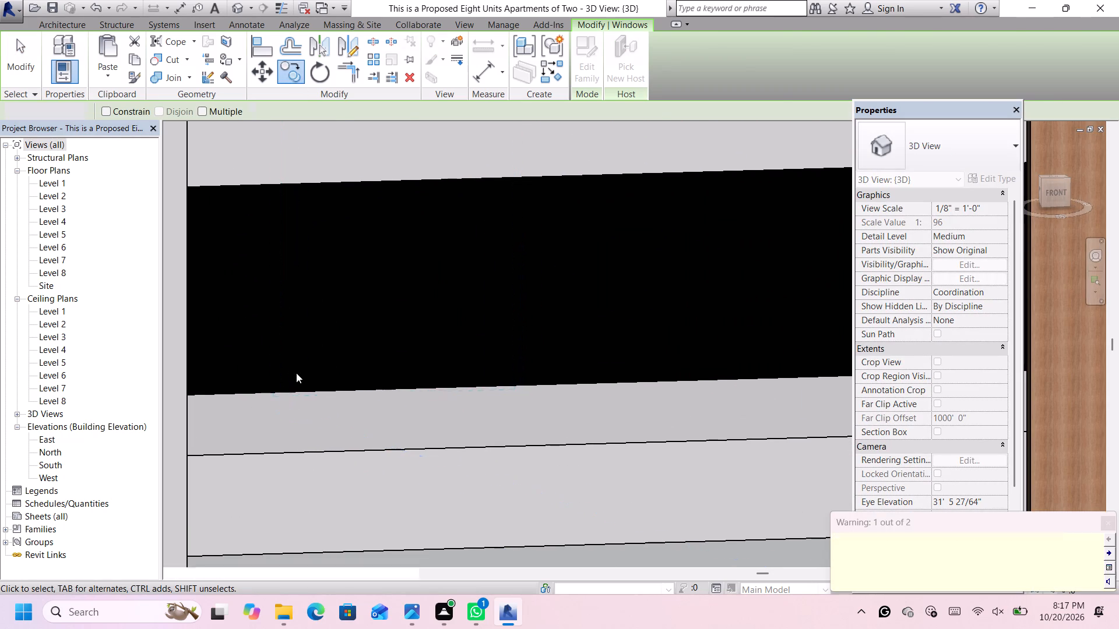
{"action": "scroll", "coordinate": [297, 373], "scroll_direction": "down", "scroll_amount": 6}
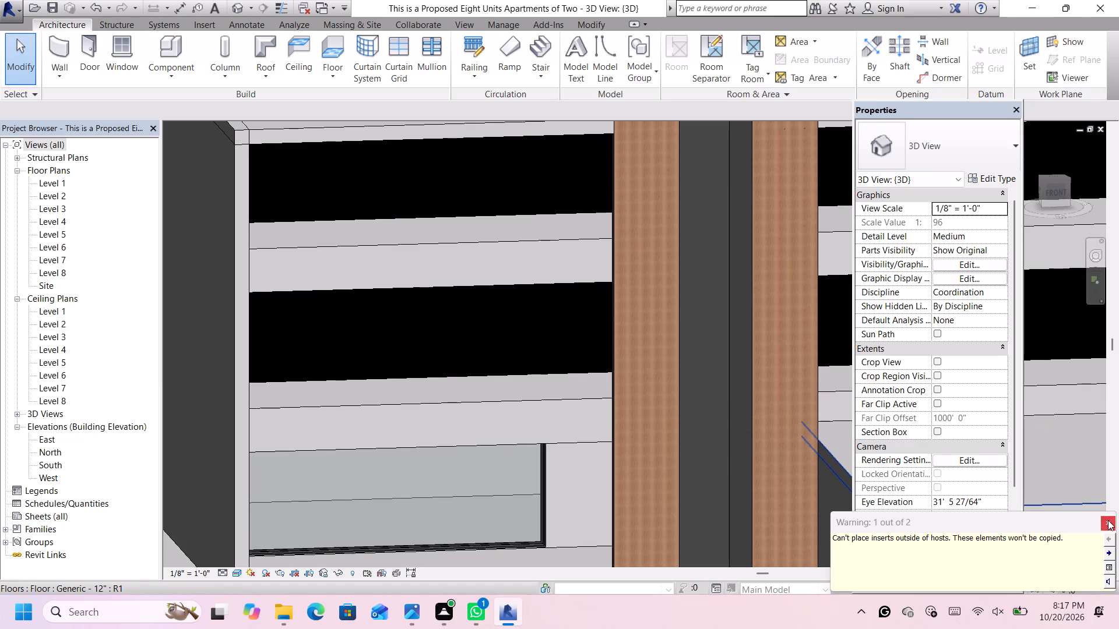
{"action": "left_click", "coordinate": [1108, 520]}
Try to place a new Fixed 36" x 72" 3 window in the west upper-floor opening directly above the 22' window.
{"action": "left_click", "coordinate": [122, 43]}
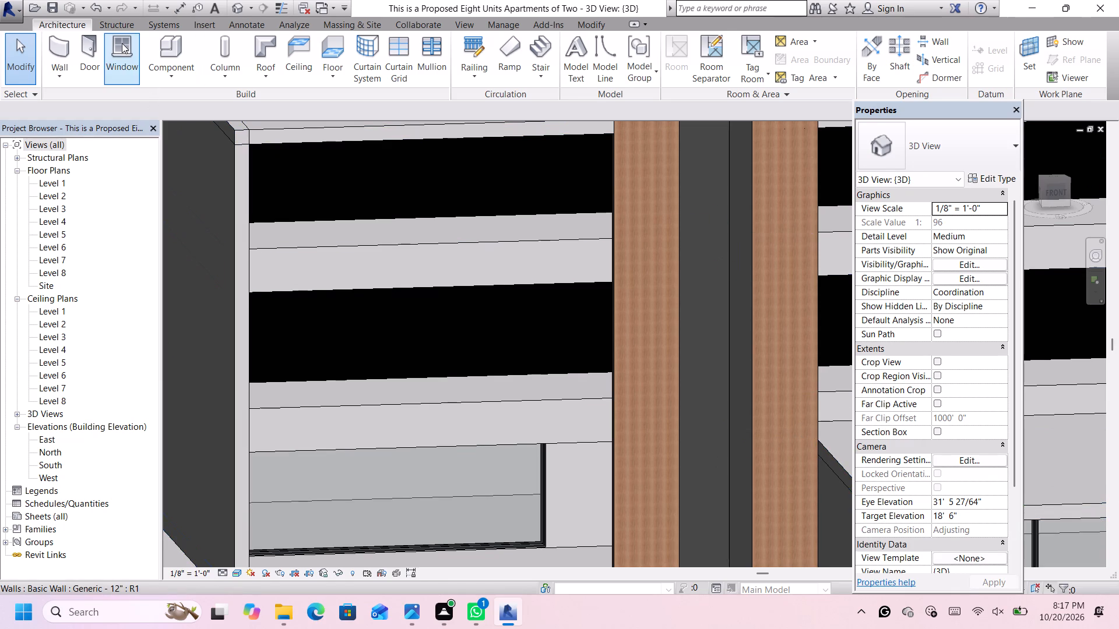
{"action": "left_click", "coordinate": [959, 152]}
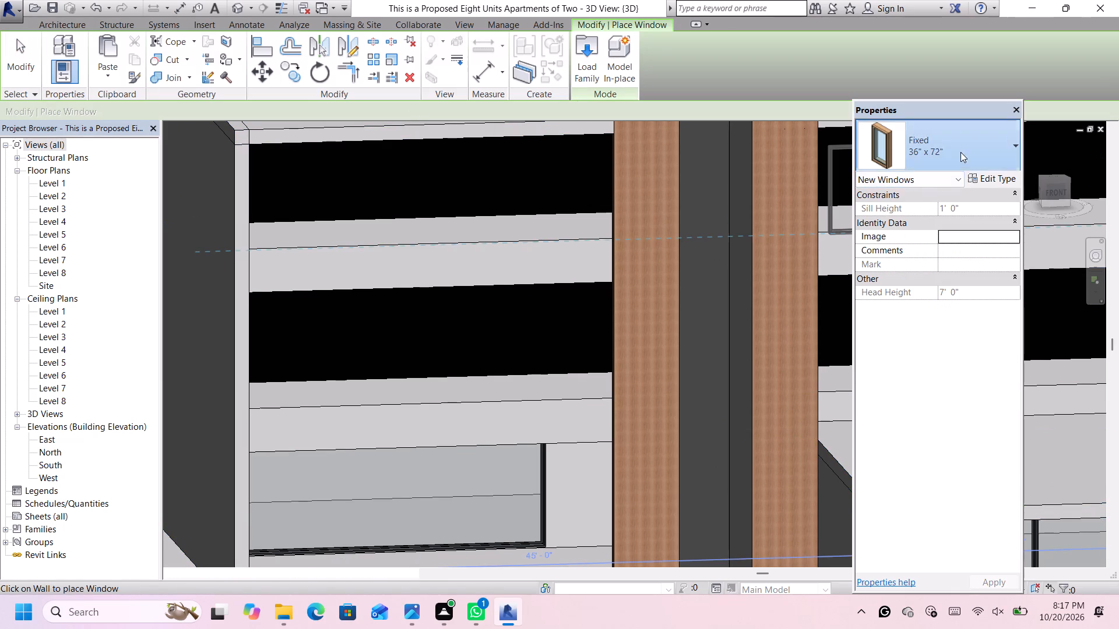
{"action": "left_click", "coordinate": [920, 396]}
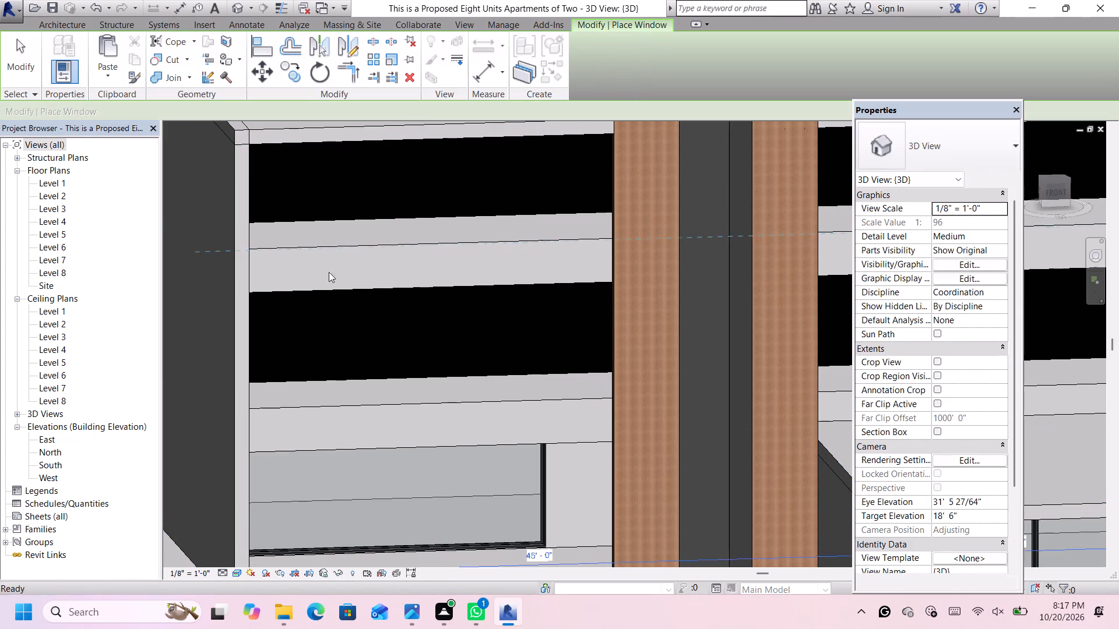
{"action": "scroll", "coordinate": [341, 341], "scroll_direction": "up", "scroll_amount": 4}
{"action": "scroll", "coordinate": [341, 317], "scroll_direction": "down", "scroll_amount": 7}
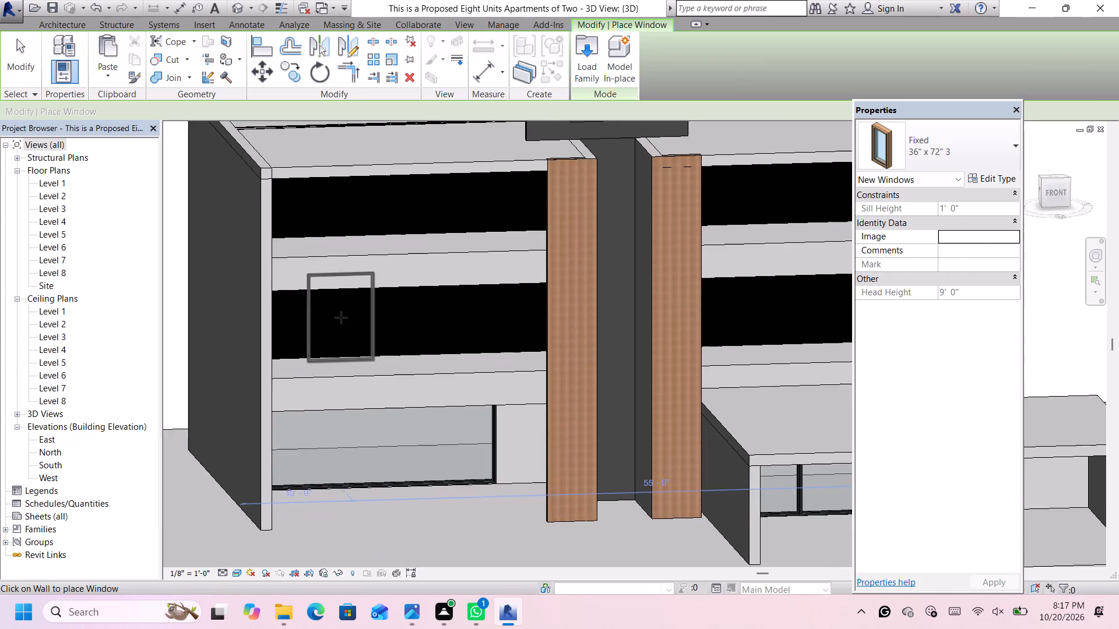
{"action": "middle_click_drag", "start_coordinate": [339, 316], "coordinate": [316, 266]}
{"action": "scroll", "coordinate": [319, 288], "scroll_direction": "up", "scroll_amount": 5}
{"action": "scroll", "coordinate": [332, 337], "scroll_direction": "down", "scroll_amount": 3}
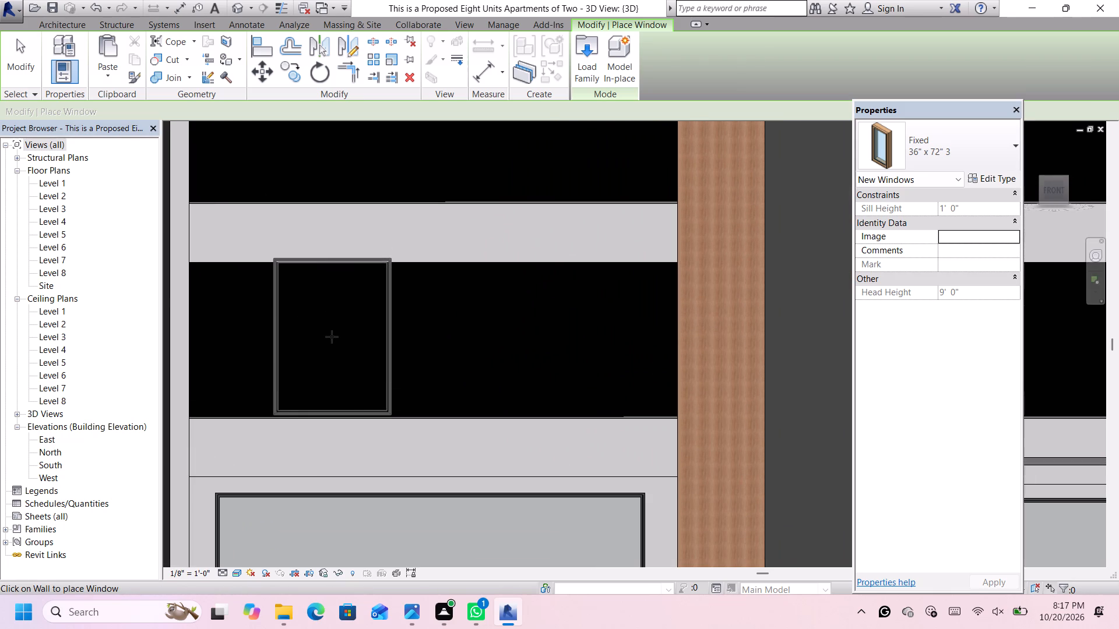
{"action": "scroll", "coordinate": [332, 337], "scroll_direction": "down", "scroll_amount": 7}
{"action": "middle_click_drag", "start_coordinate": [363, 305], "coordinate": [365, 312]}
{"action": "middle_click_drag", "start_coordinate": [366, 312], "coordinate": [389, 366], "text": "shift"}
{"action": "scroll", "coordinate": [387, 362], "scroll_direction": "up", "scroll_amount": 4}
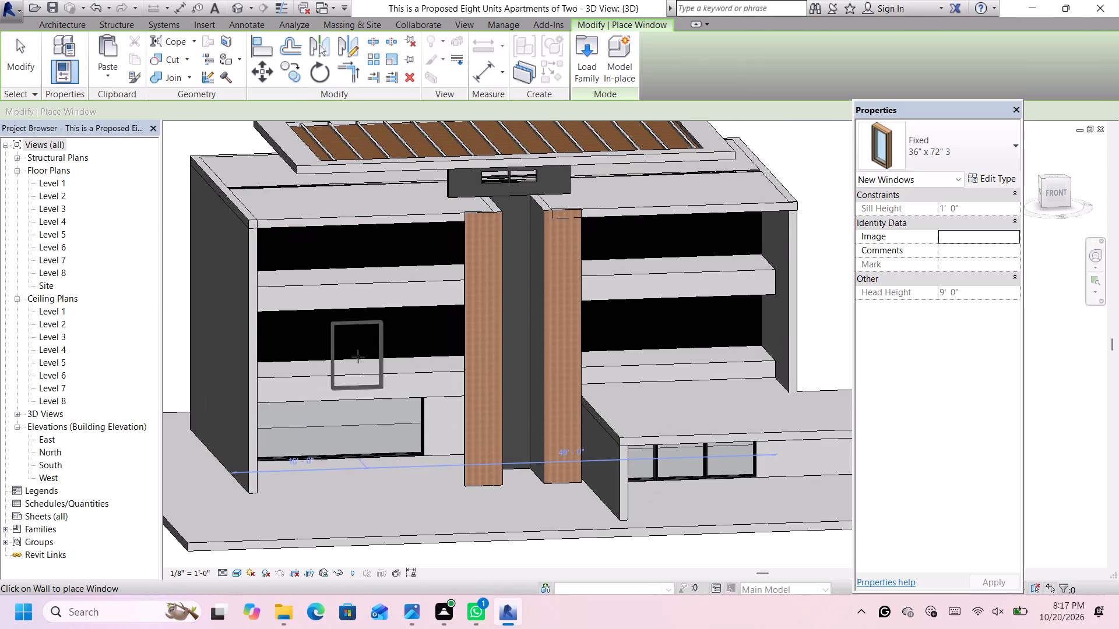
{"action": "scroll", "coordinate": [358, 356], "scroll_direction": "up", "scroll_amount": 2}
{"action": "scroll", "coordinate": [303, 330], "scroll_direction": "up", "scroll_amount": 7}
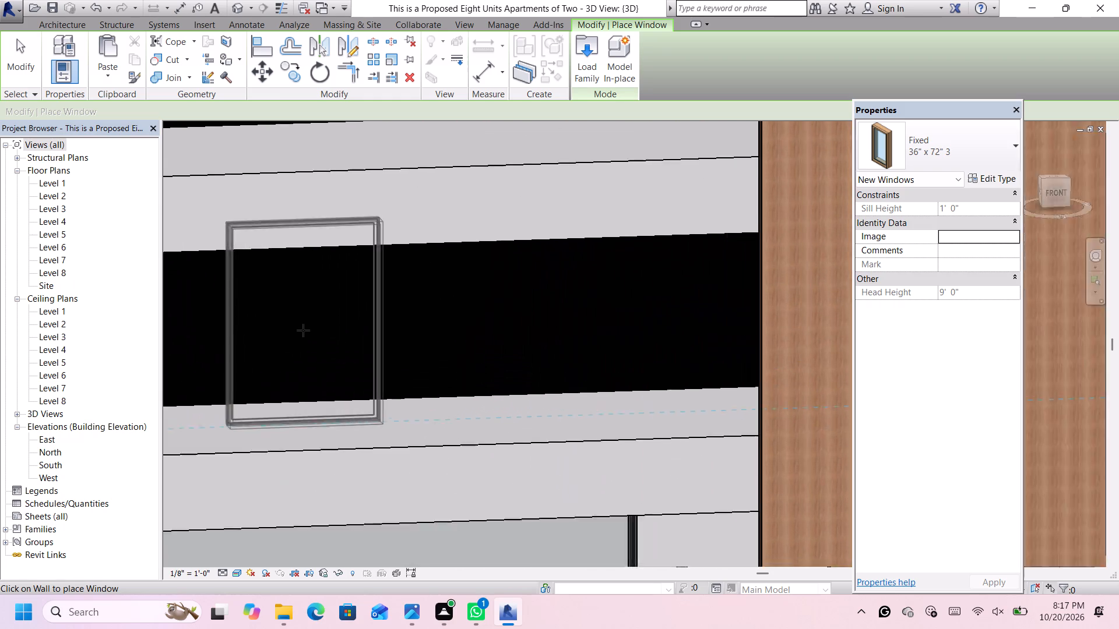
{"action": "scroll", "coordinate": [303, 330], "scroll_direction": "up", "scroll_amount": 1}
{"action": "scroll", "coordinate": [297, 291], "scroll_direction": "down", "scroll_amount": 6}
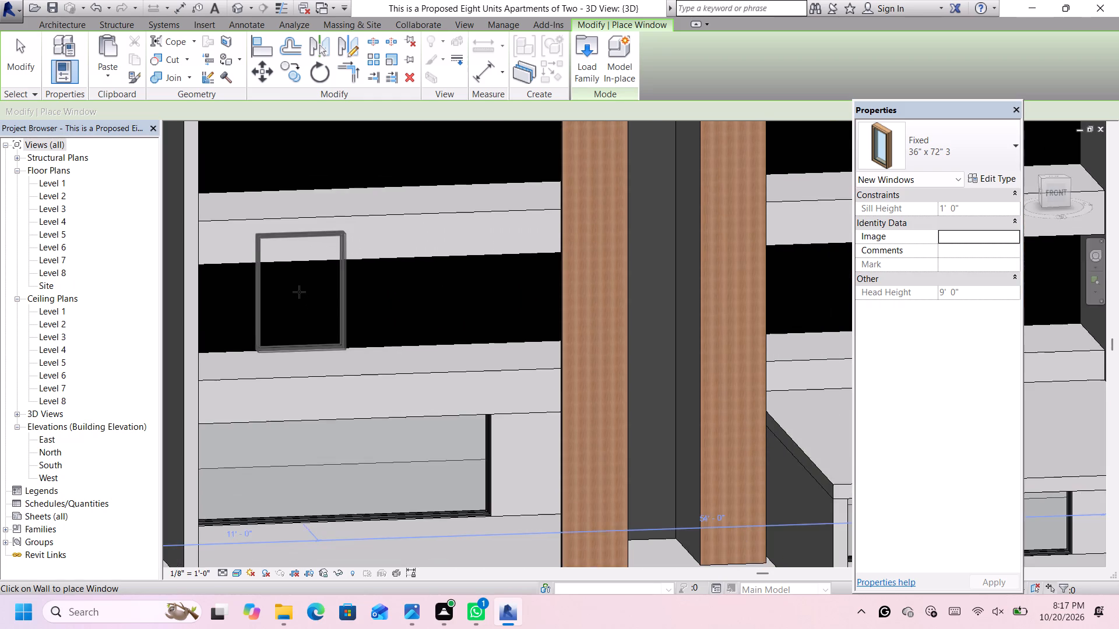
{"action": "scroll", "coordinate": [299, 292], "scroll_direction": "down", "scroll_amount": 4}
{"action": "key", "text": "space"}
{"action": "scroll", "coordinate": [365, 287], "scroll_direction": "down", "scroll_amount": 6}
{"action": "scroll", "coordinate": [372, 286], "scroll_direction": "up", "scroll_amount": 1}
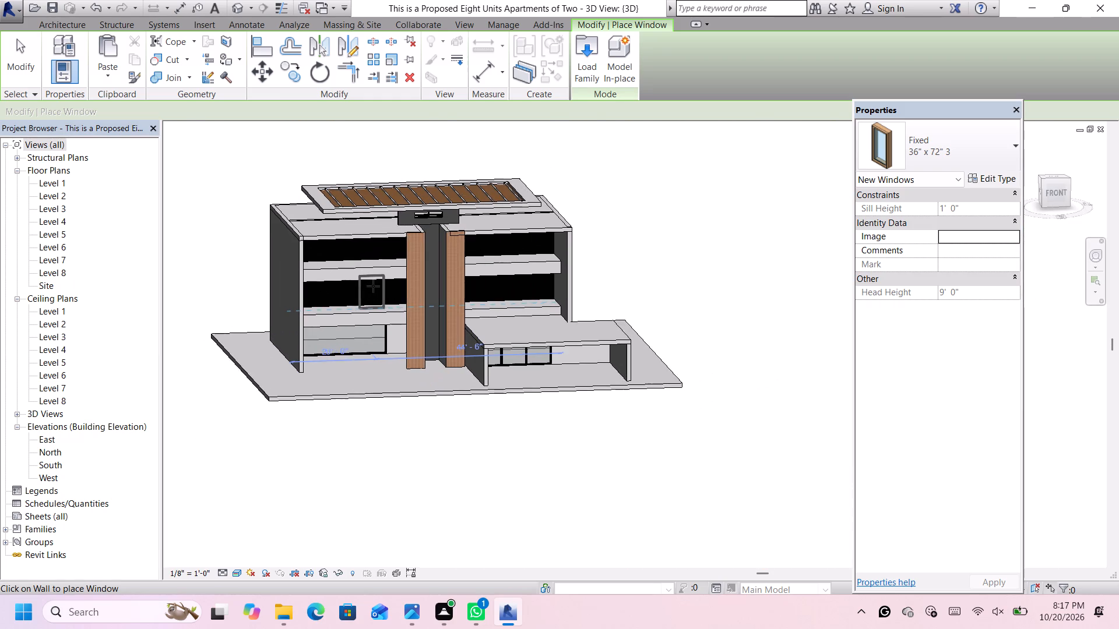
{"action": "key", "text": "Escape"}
Examine the Level 3 and Level 2 floor slabs and the black 12" Level 2 wall behind the lower upper-floor openings.
{"action": "scroll", "coordinate": [485, 220], "scroll_direction": "up", "scroll_amount": 3}
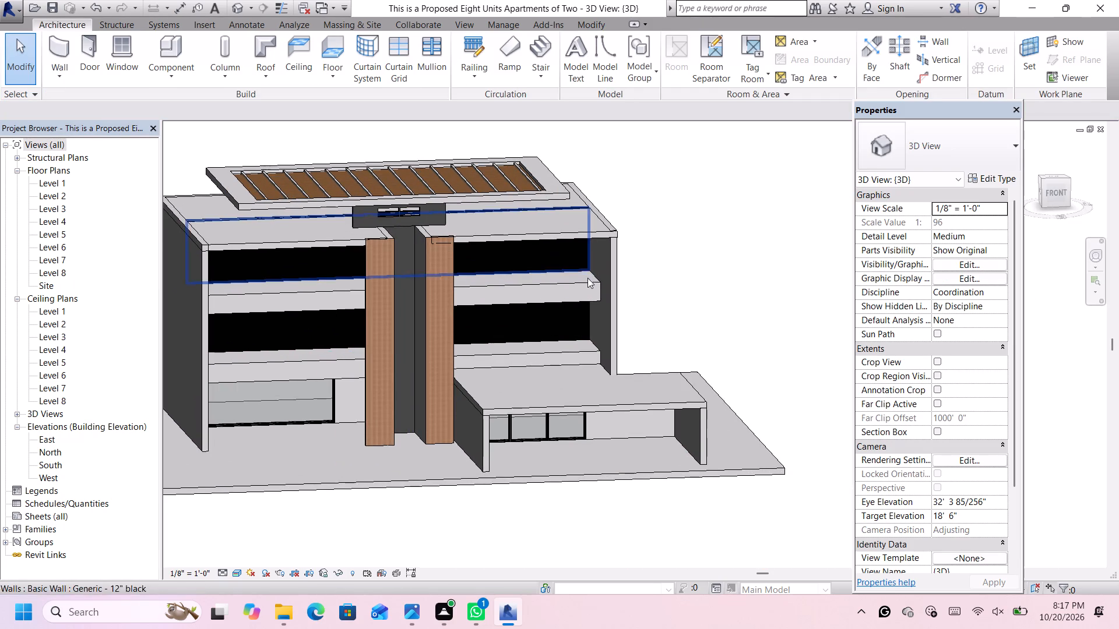
{"action": "scroll", "coordinate": [615, 297], "scroll_direction": "up", "scroll_amount": 2}
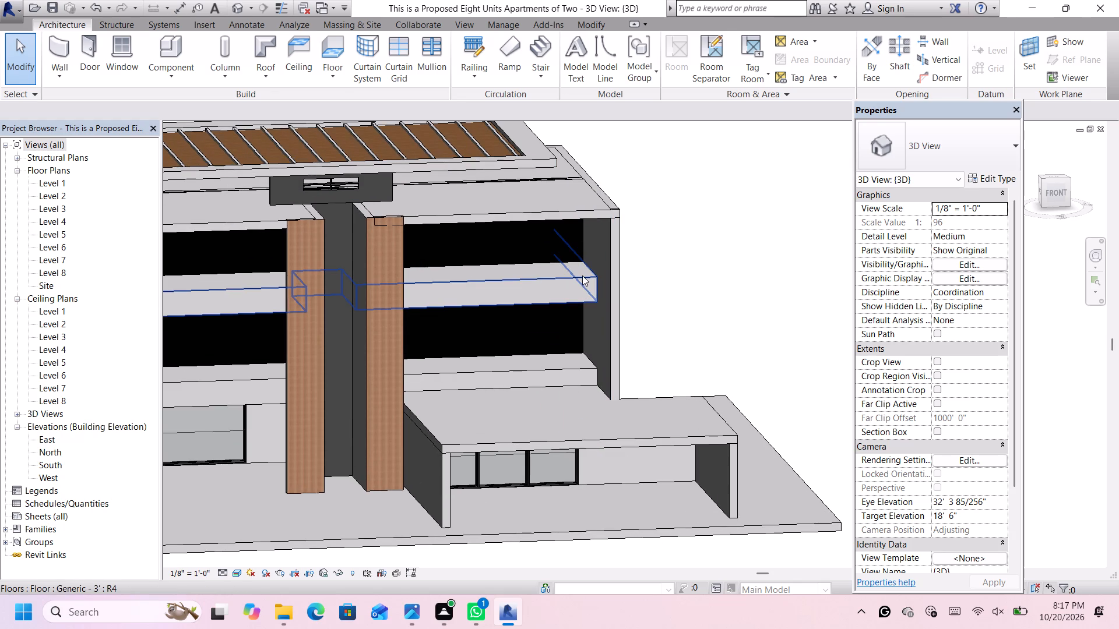
{"action": "left_click", "coordinate": [582, 275]}
{"action": "scroll", "coordinate": [583, 278], "scroll_direction": "down", "scroll_amount": 1}
{"action": "scroll", "coordinate": [564, 302], "scroll_direction": "up", "scroll_amount": 3}
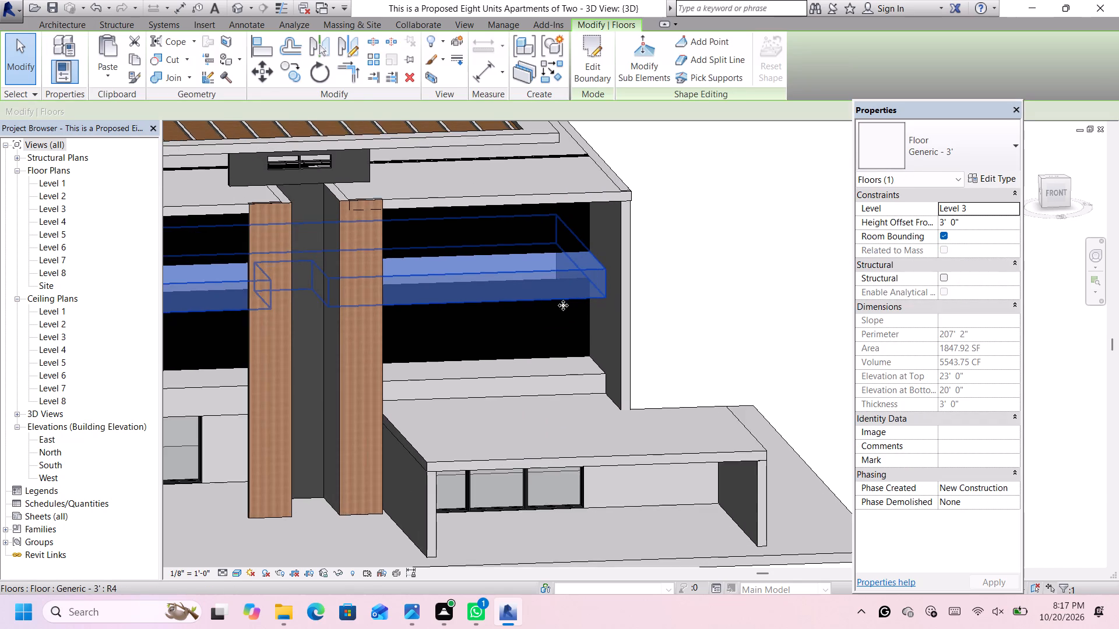
{"action": "scroll", "coordinate": [563, 305], "scroll_direction": "up", "scroll_amount": 1}
{"action": "left_click", "coordinate": [578, 403]}
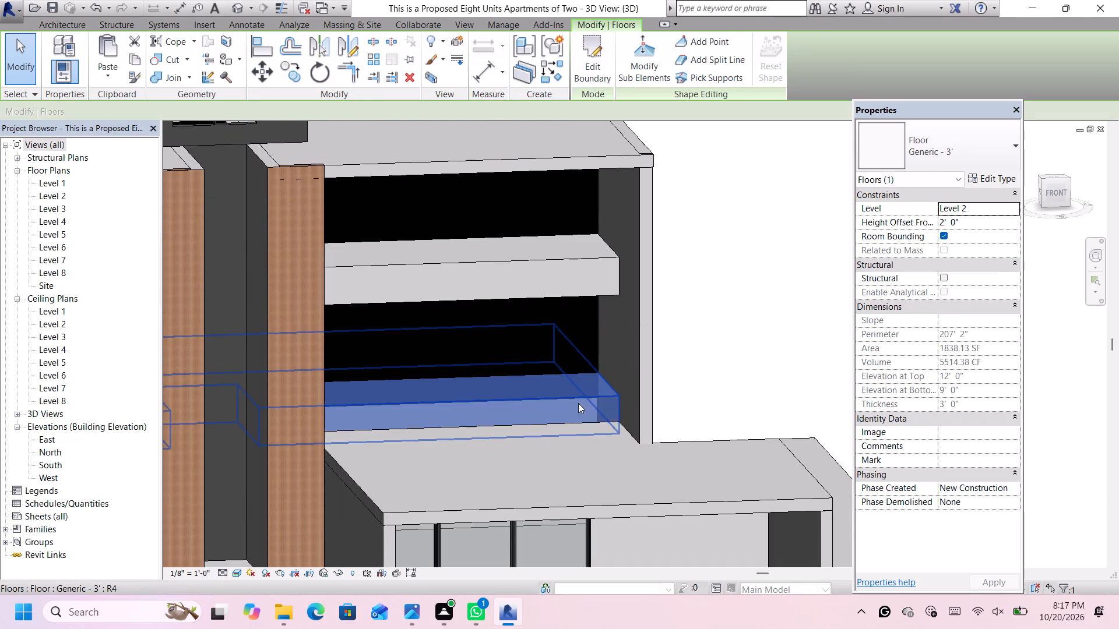
{"action": "scroll", "coordinate": [593, 345], "scroll_direction": "down", "scroll_amount": 1}
{"action": "left_click", "coordinate": [593, 341]}
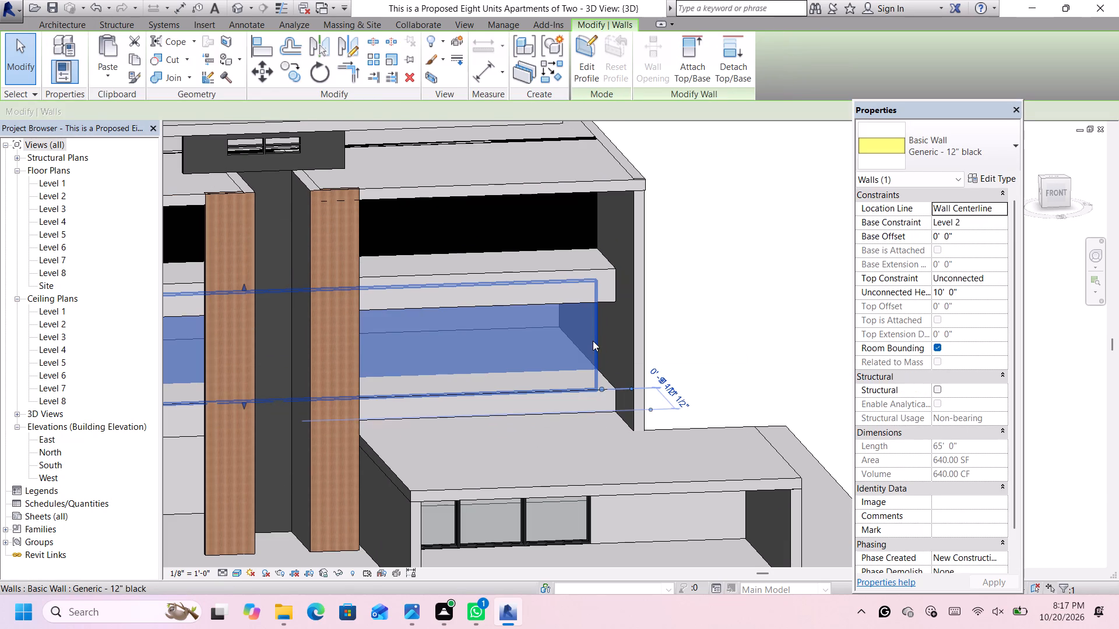
{"action": "scroll", "coordinate": [593, 341], "scroll_direction": "down", "scroll_amount": 9}
{"action": "scroll", "coordinate": [399, 376], "scroll_direction": "up", "scroll_amount": 5}
{"action": "scroll", "coordinate": [471, 345], "scroll_direction": "up", "scroll_amount": 3}
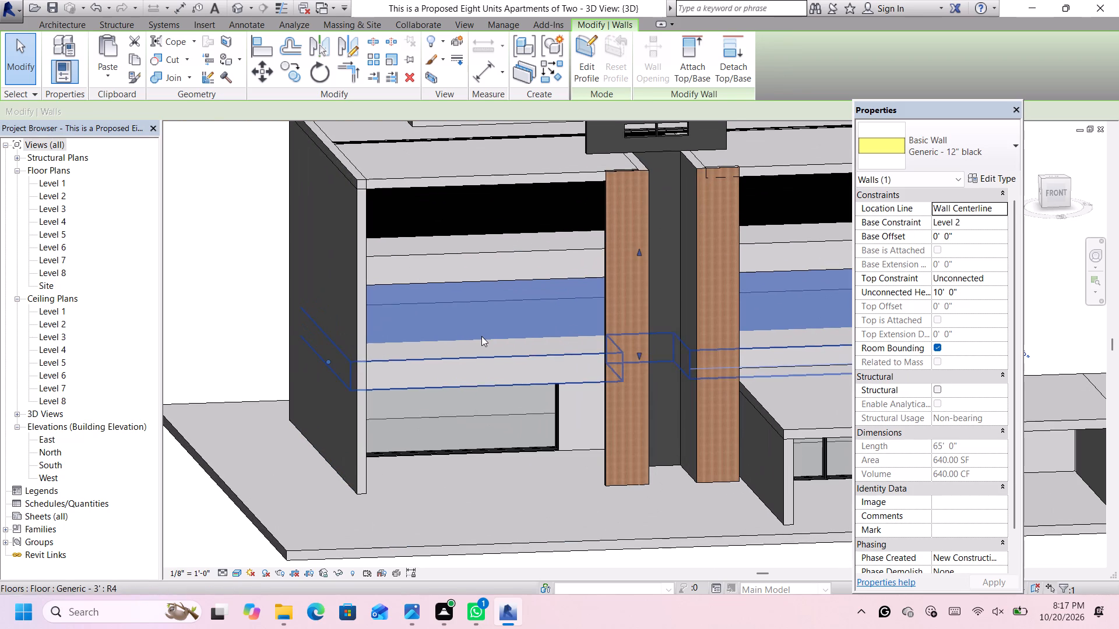
{"action": "scroll", "coordinate": [492, 306], "scroll_direction": "up", "scroll_amount": 3}
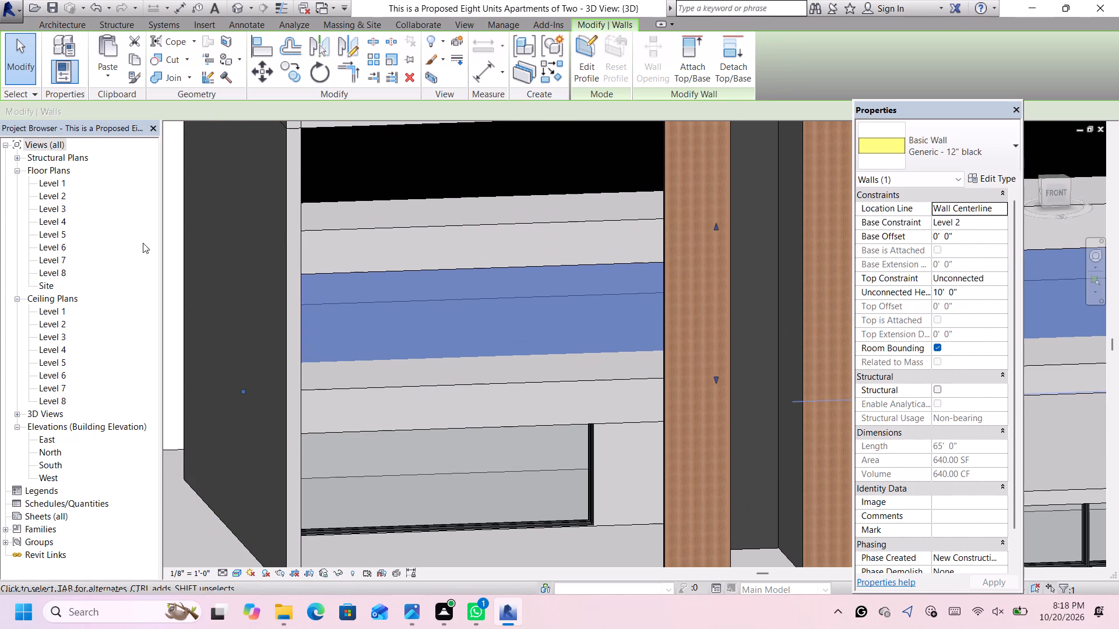
Examine the Level 2 and ground-floor walls around the front openings in the South elevation.
{"action": "double_click", "coordinate": [51, 466]}
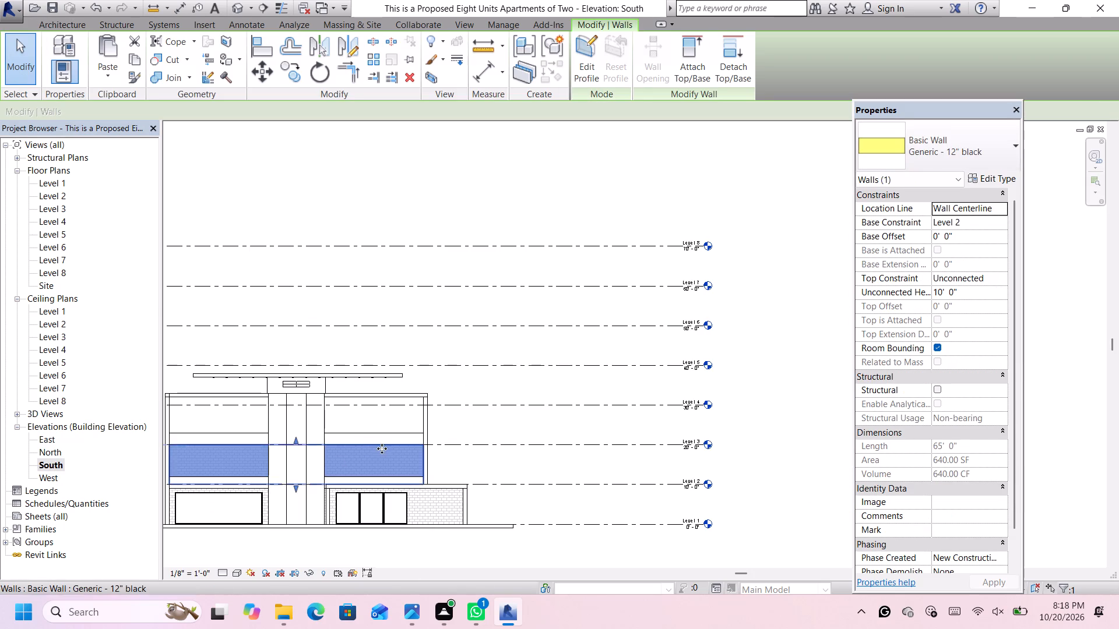
{"action": "scroll", "coordinate": [382, 449], "scroll_direction": "down", "scroll_amount": 5}
{"action": "scroll", "coordinate": [286, 496], "scroll_direction": "up", "scroll_amount": 12}
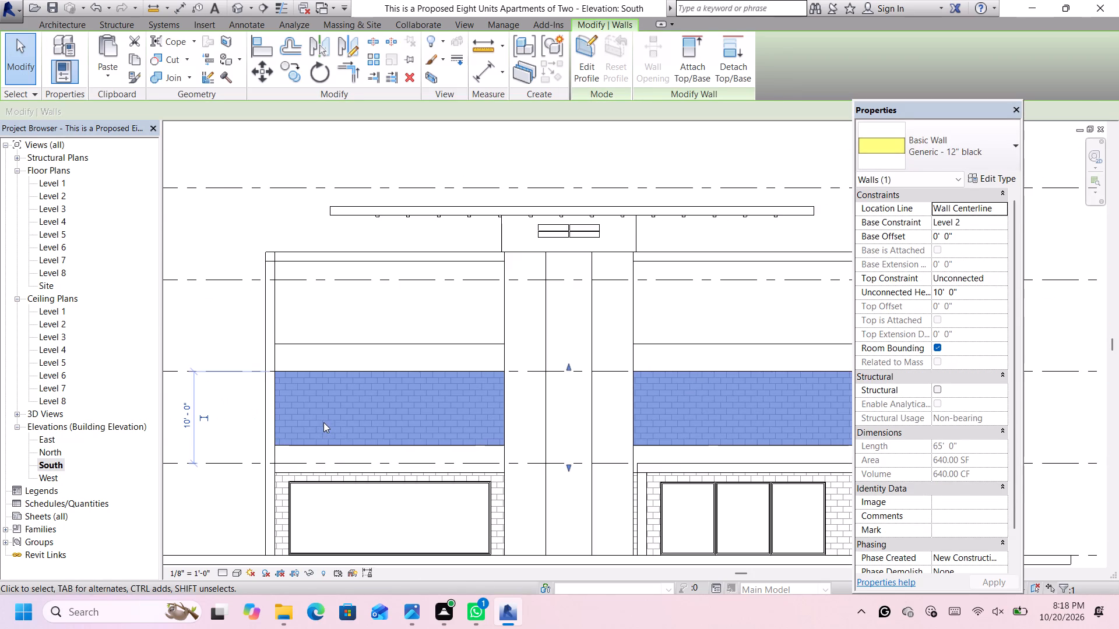
{"action": "scroll", "coordinate": [323, 422], "scroll_direction": "down", "scroll_amount": 2}
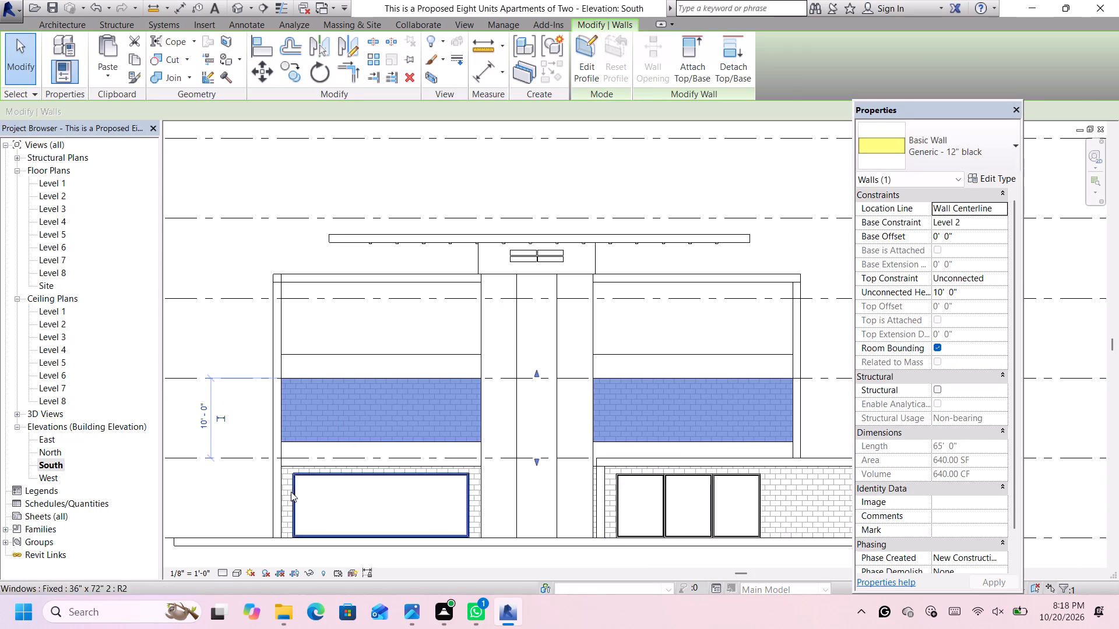
{"action": "left_click", "coordinate": [226, 498]}
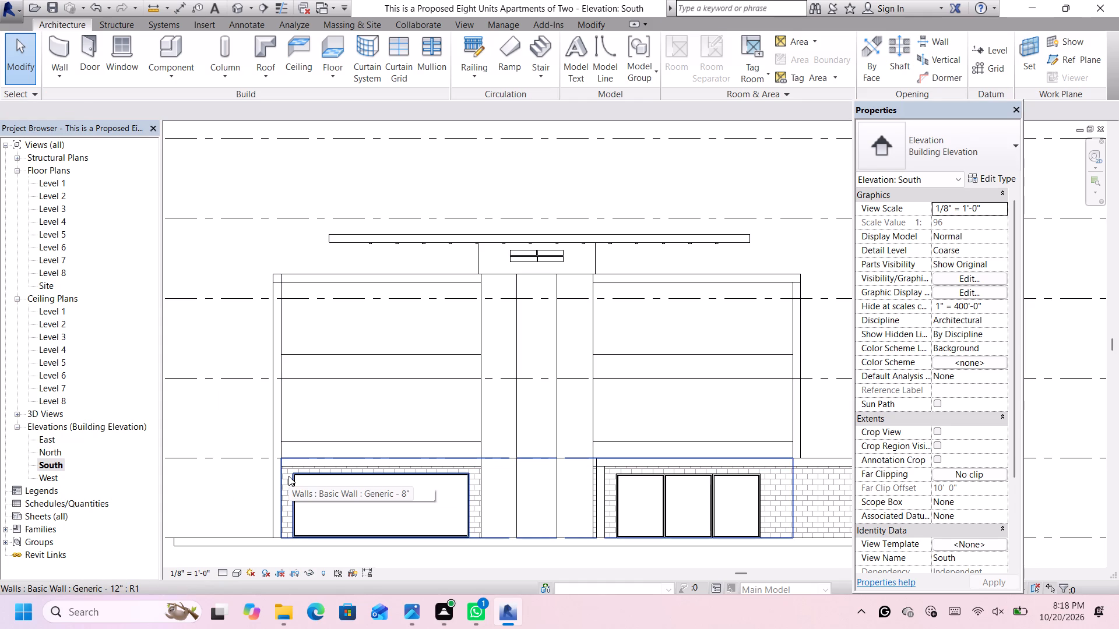
{"action": "left_click", "coordinate": [288, 476]}
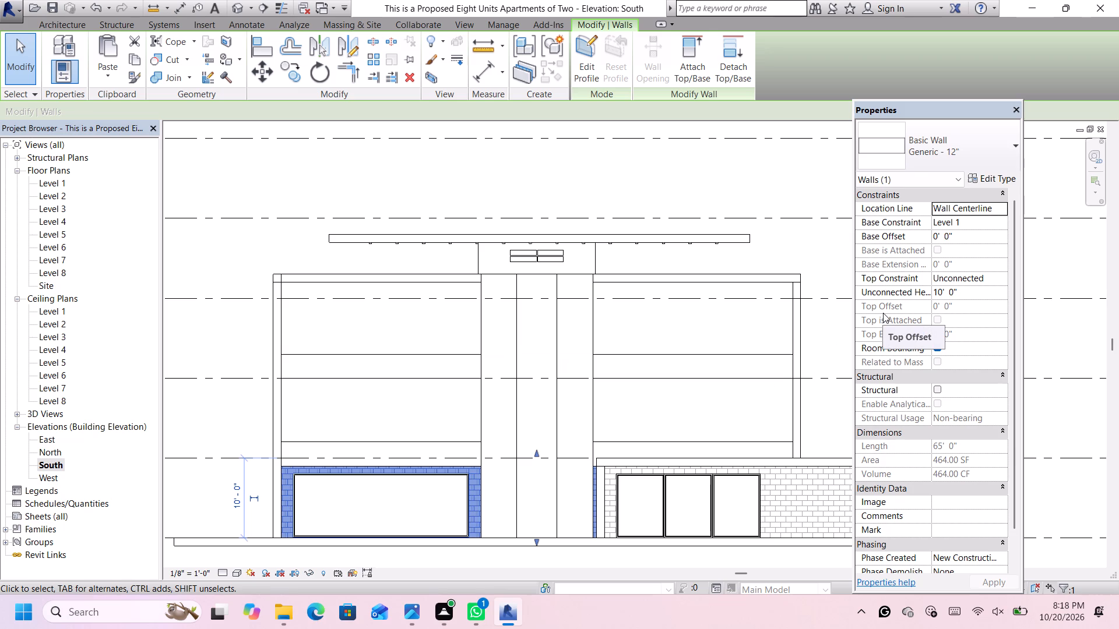
{"action": "left_click", "coordinate": [444, 385]}
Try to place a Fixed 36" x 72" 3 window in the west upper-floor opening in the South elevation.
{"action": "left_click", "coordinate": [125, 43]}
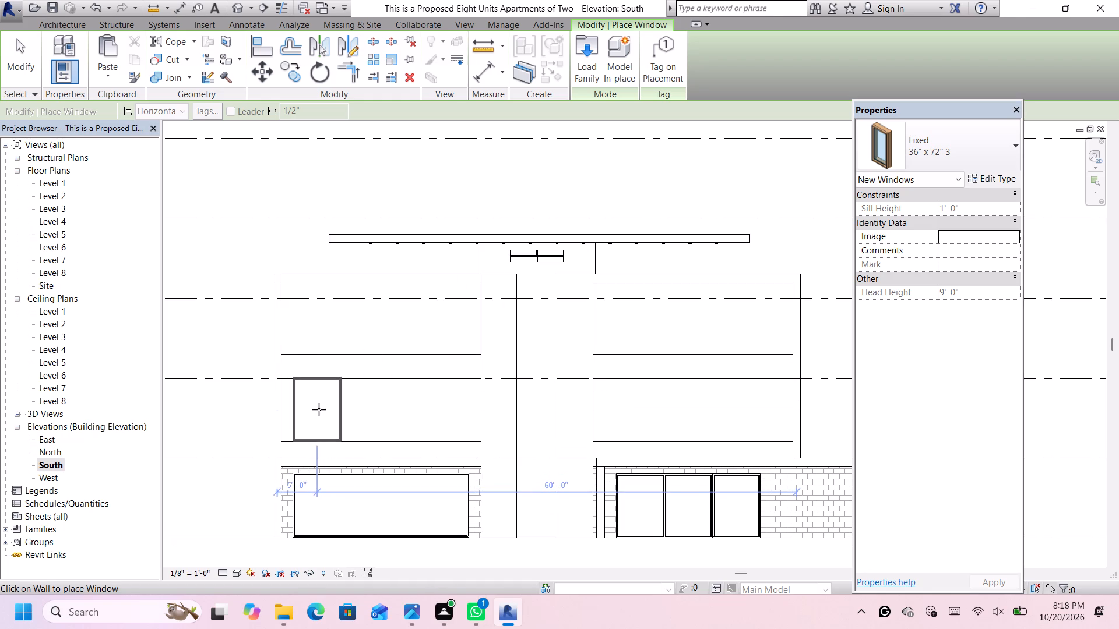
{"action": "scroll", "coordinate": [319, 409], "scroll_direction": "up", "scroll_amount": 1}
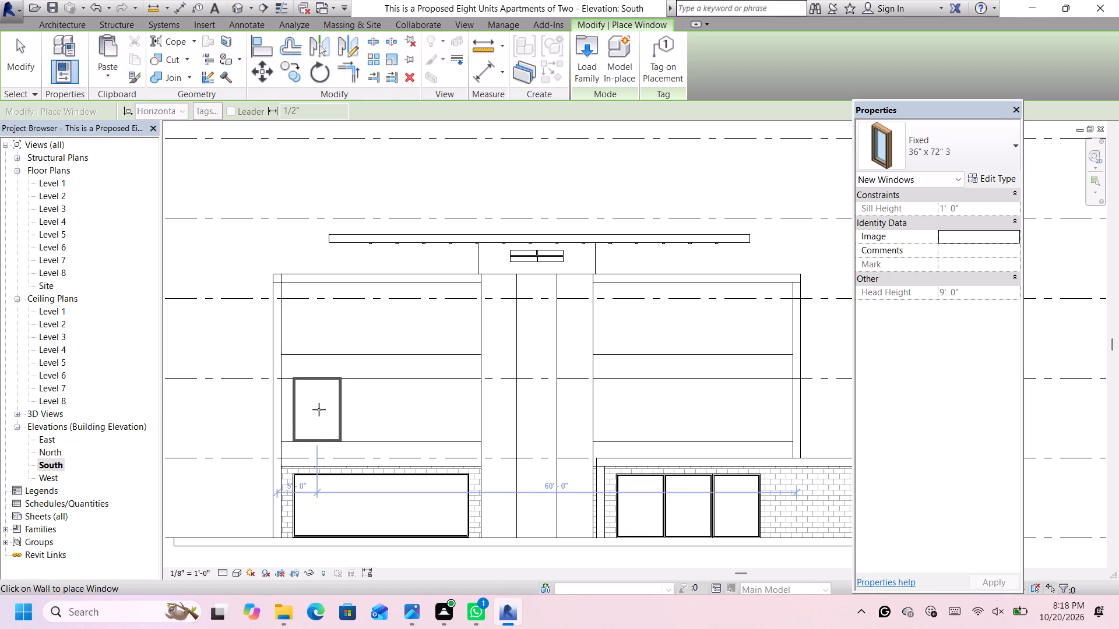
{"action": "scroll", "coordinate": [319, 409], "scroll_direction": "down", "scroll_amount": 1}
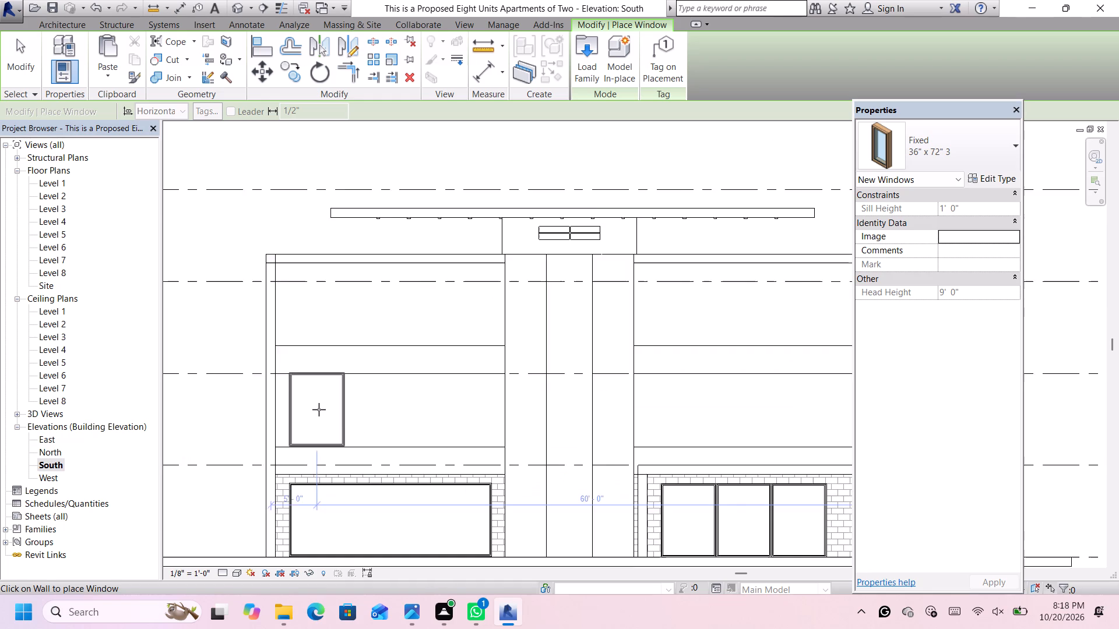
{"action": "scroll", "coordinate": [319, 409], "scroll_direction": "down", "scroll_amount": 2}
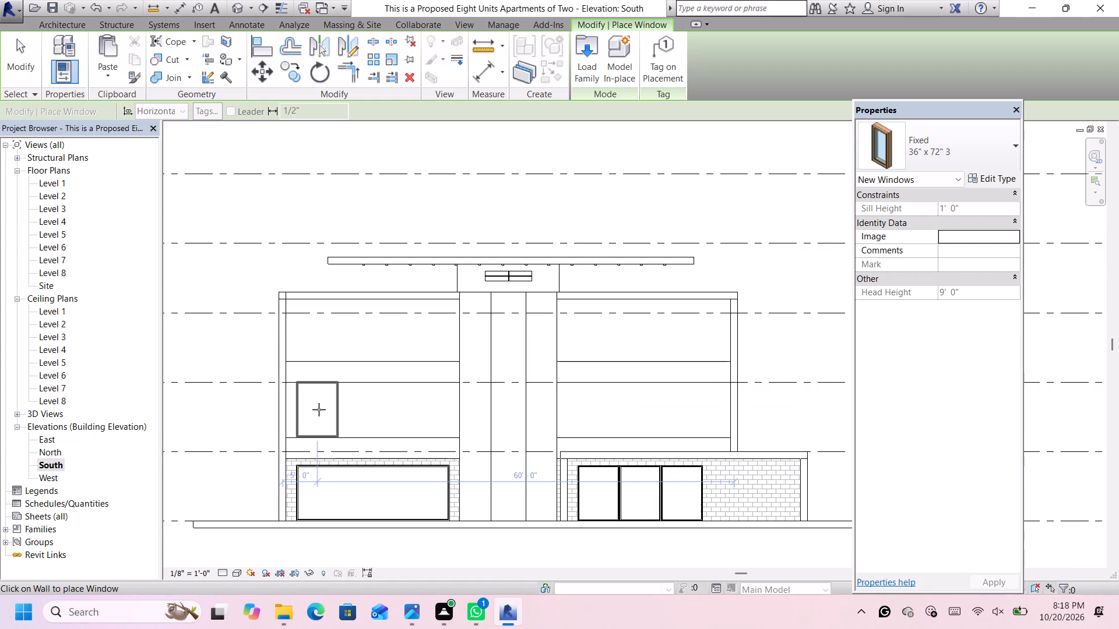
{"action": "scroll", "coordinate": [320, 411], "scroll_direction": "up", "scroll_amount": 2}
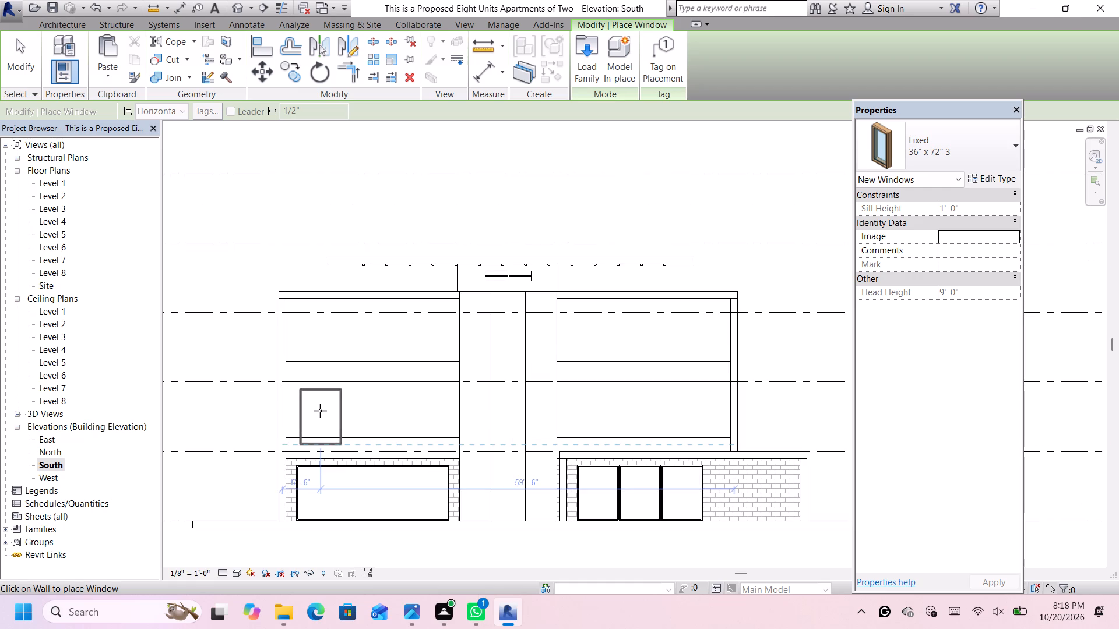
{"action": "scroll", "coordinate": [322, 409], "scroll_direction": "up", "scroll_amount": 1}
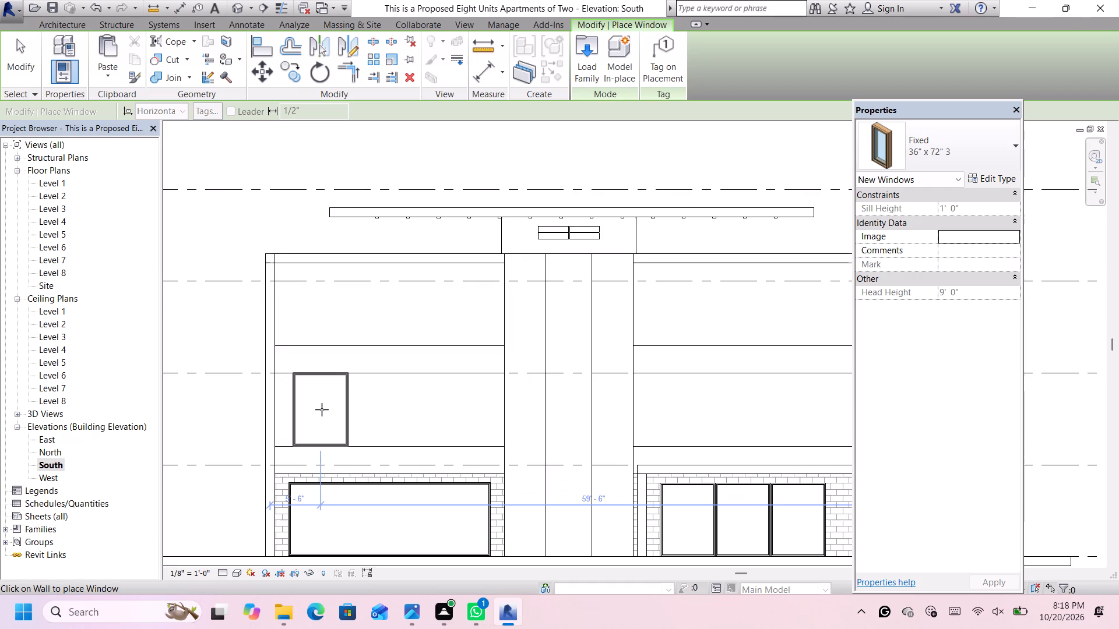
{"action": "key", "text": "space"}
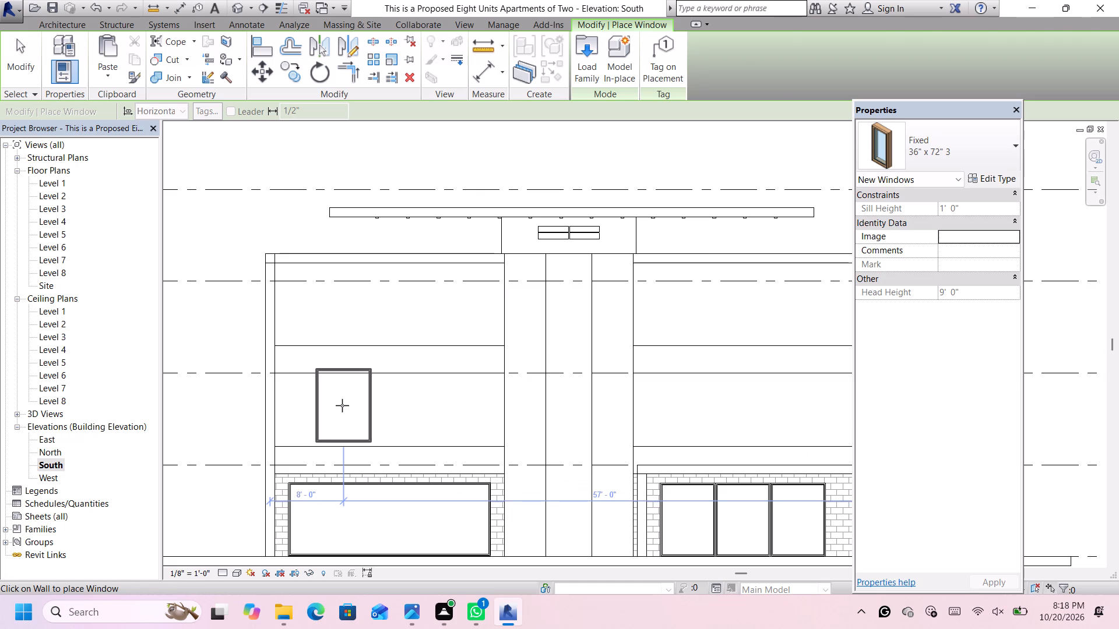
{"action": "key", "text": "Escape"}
In the Level 2 floor plan, set the unconnected height of the black 12" wall behind the openings to 12'.
{"action": "scroll", "coordinate": [347, 400], "scroll_direction": "down", "scroll_amount": 5}
{"action": "scroll", "coordinate": [568, 403], "scroll_direction": "up", "scroll_amount": 1}
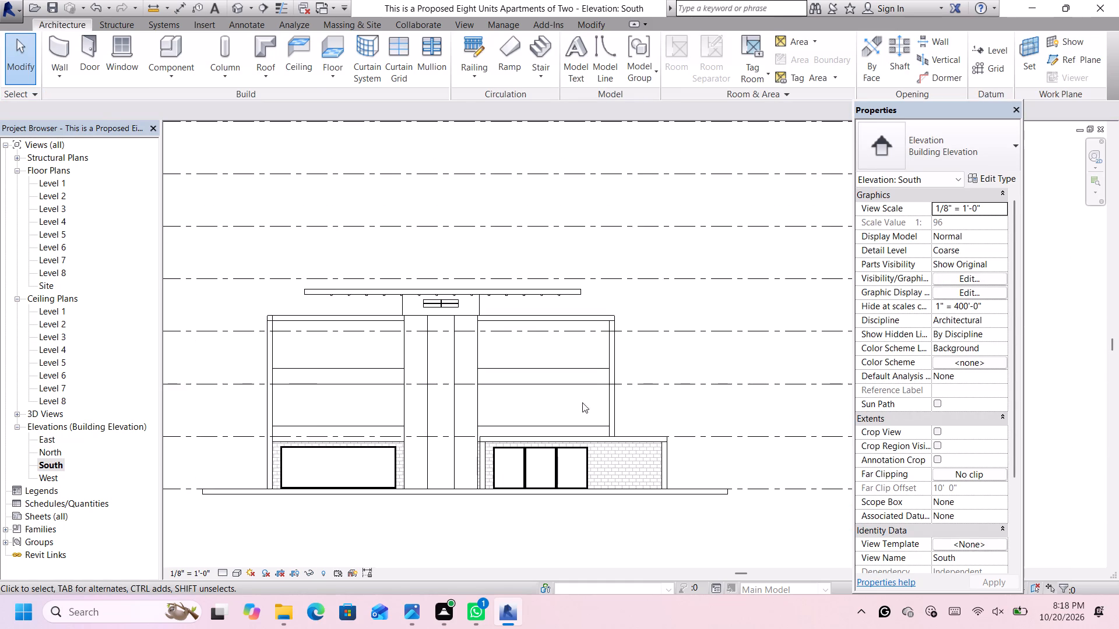
{"action": "scroll", "coordinate": [582, 402], "scroll_direction": "up", "scroll_amount": 7}
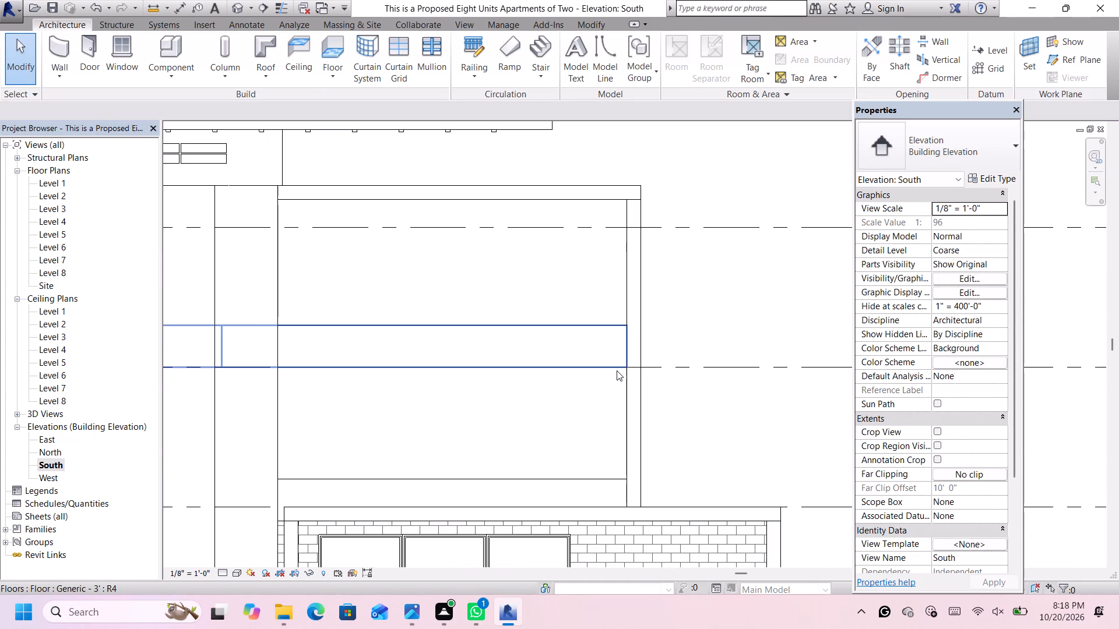
{"action": "scroll", "coordinate": [609, 379], "scroll_direction": "down", "scroll_amount": 4}
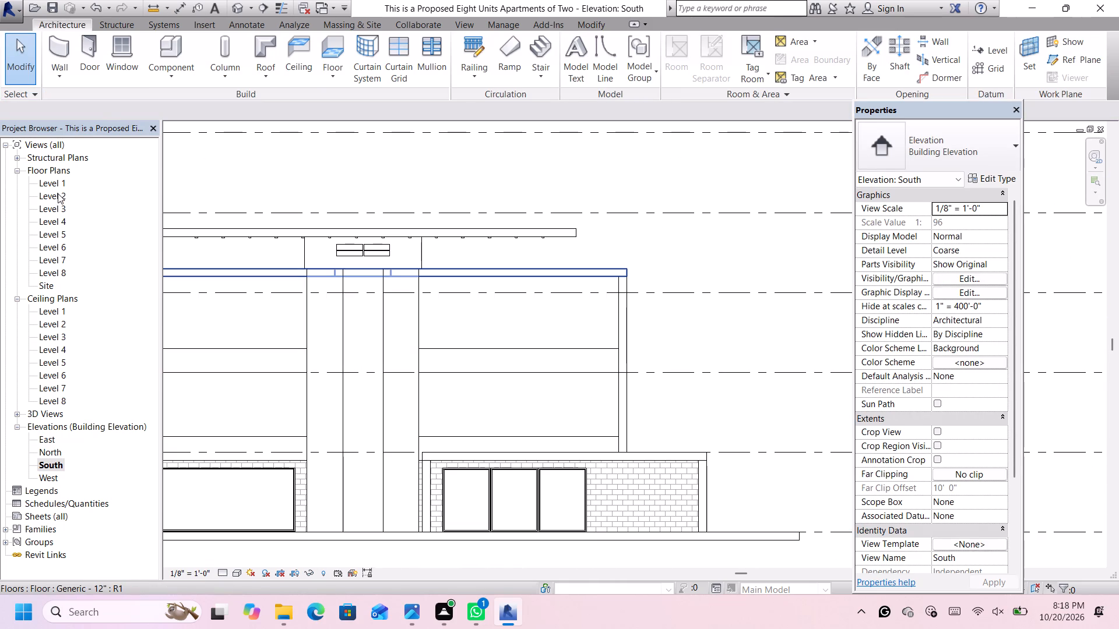
{"action": "double_click", "coordinate": [58, 193]}
{"action": "scroll", "coordinate": [601, 314], "scroll_direction": "up", "scroll_amount": 2}
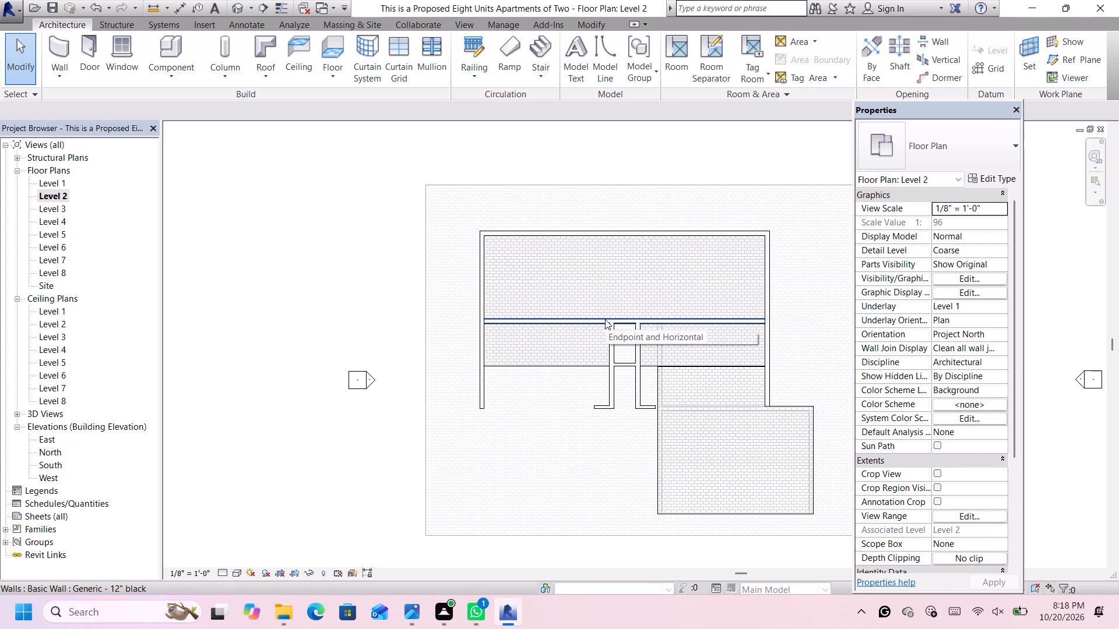
{"action": "left_click", "coordinate": [605, 319]}
{"action": "scroll", "coordinate": [617, 314], "scroll_direction": "down", "scroll_amount": 4}
{"action": "scroll", "coordinate": [713, 306], "scroll_direction": "up", "scroll_amount": 6}
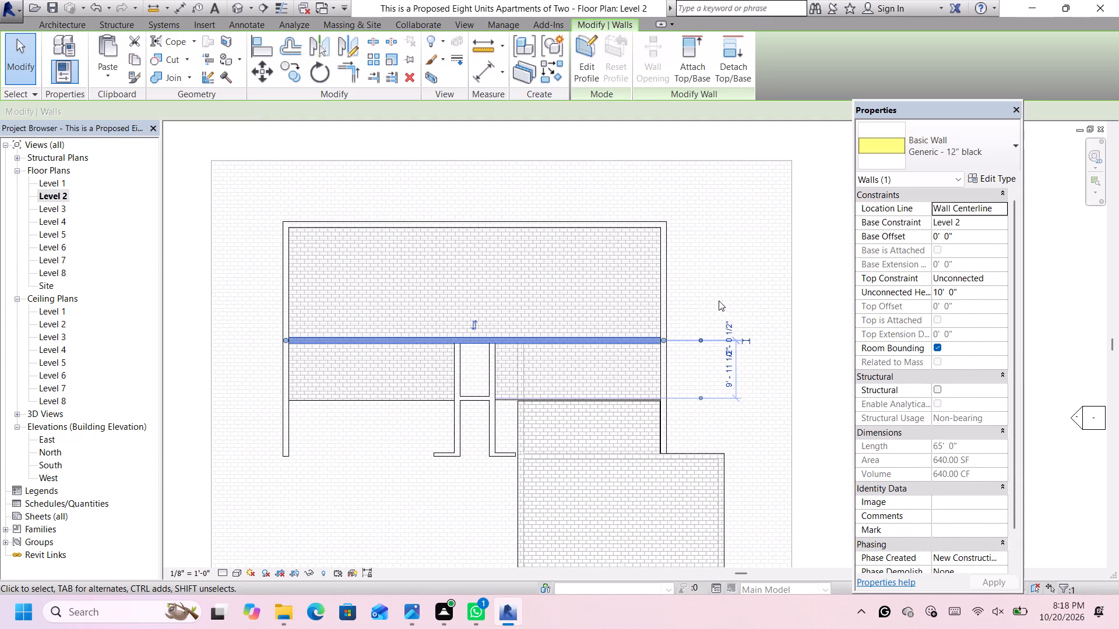
{"action": "scroll", "coordinate": [718, 299], "scroll_direction": "up", "scroll_amount": 1}
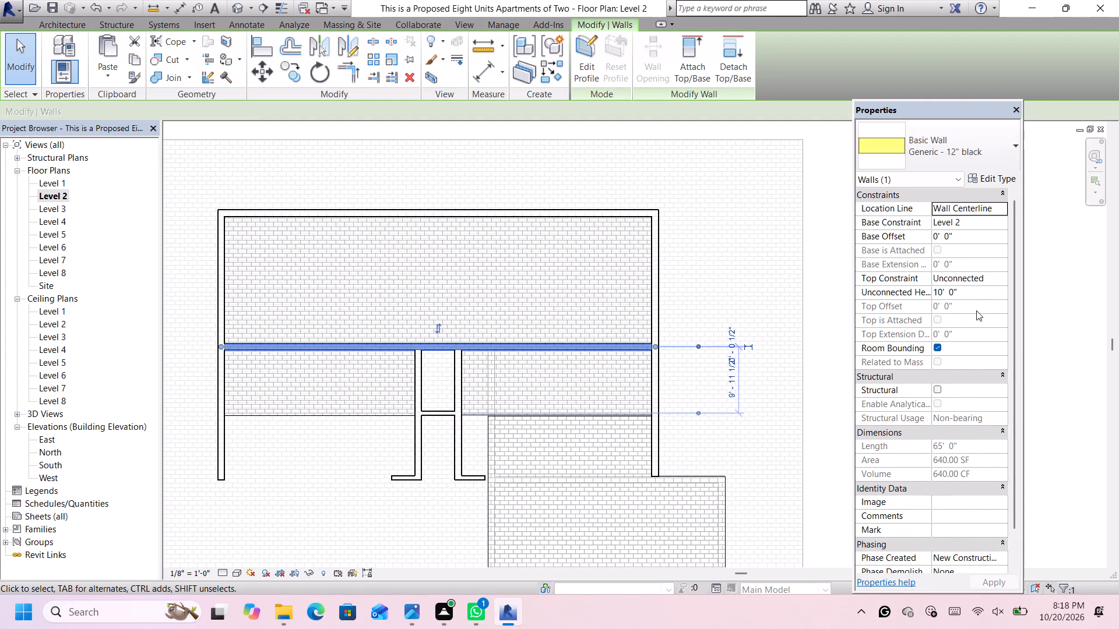
{"action": "left_click", "coordinate": [971, 290]}
{"action": "key", "text": "BackSpace"}
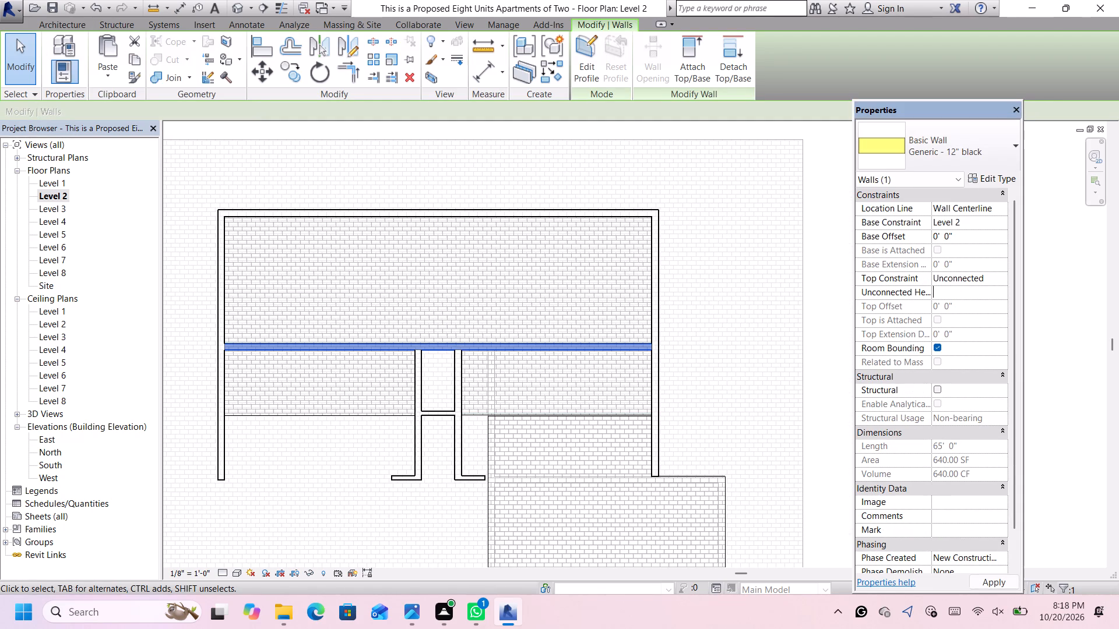
{"action": "type", "text": "12'"}
{"action": "key", "text": "Return"}
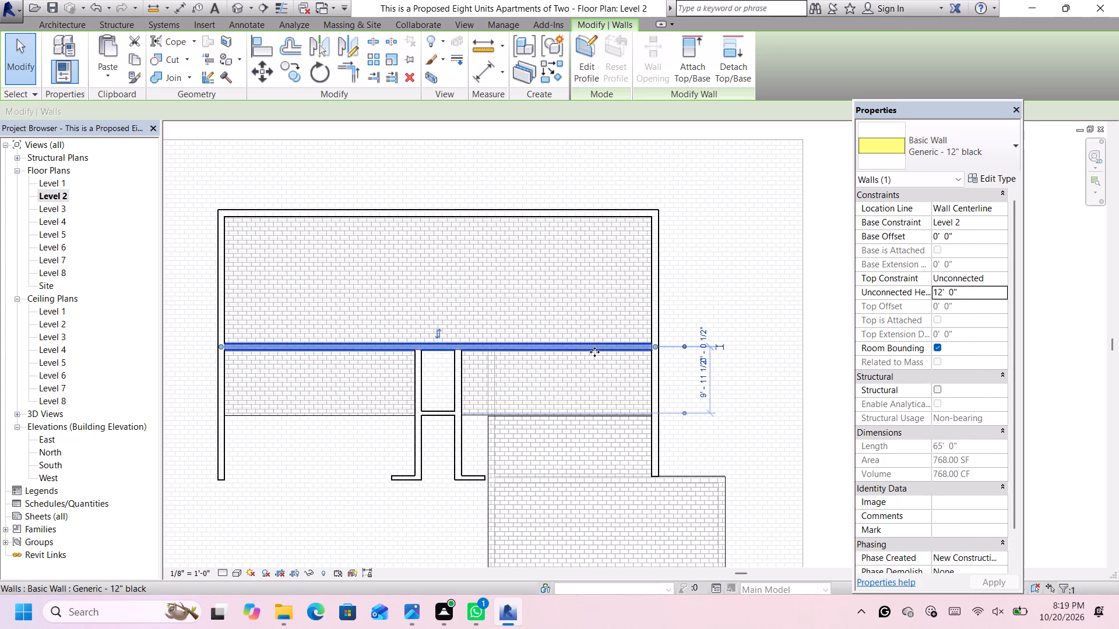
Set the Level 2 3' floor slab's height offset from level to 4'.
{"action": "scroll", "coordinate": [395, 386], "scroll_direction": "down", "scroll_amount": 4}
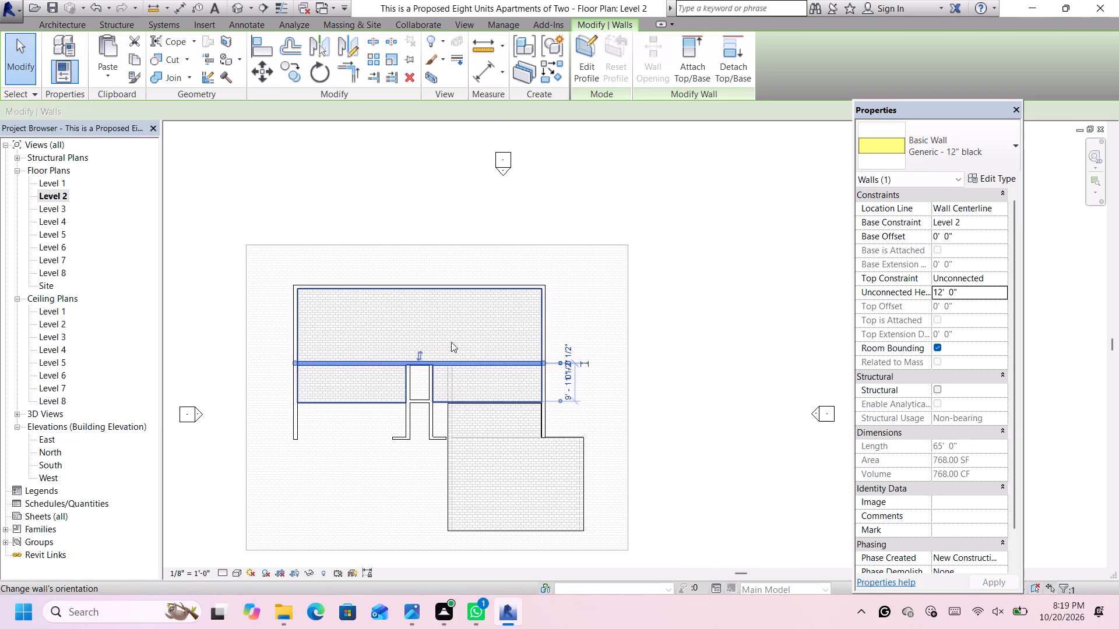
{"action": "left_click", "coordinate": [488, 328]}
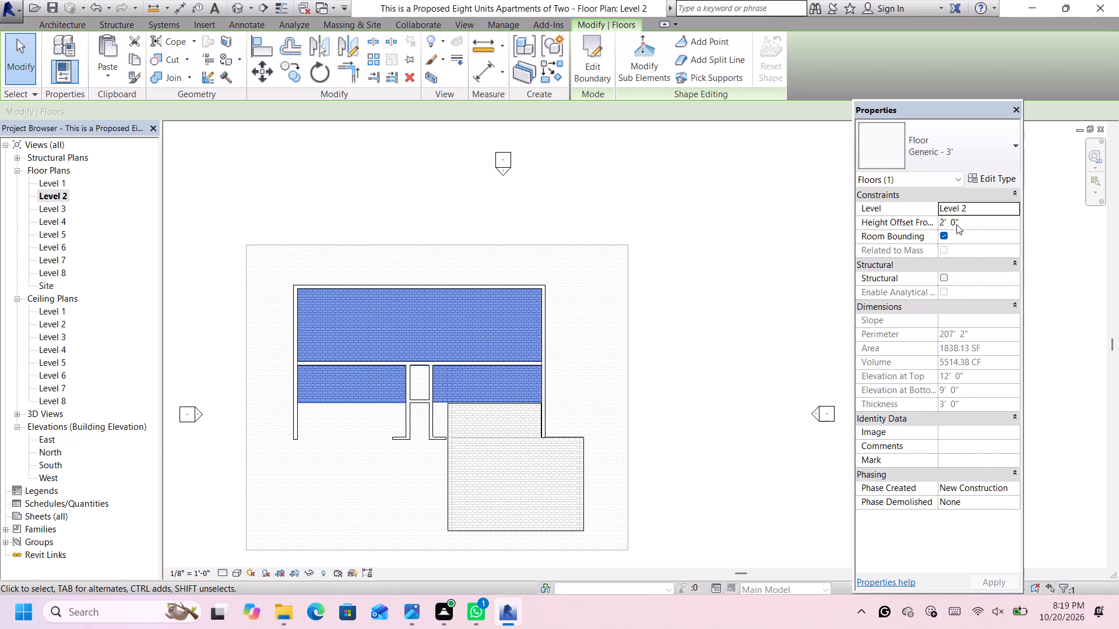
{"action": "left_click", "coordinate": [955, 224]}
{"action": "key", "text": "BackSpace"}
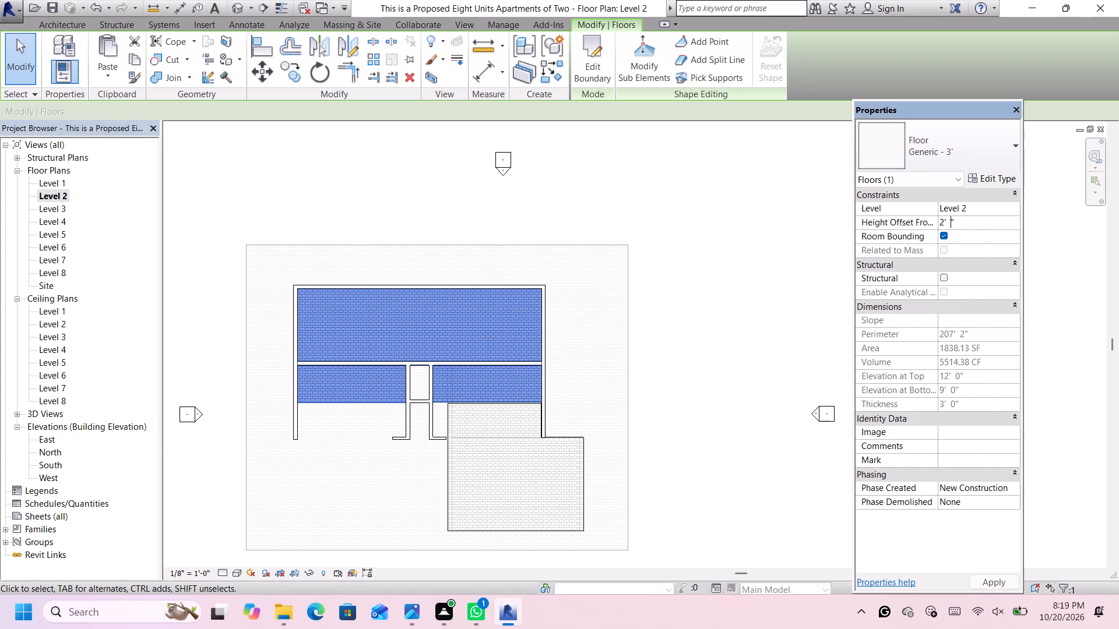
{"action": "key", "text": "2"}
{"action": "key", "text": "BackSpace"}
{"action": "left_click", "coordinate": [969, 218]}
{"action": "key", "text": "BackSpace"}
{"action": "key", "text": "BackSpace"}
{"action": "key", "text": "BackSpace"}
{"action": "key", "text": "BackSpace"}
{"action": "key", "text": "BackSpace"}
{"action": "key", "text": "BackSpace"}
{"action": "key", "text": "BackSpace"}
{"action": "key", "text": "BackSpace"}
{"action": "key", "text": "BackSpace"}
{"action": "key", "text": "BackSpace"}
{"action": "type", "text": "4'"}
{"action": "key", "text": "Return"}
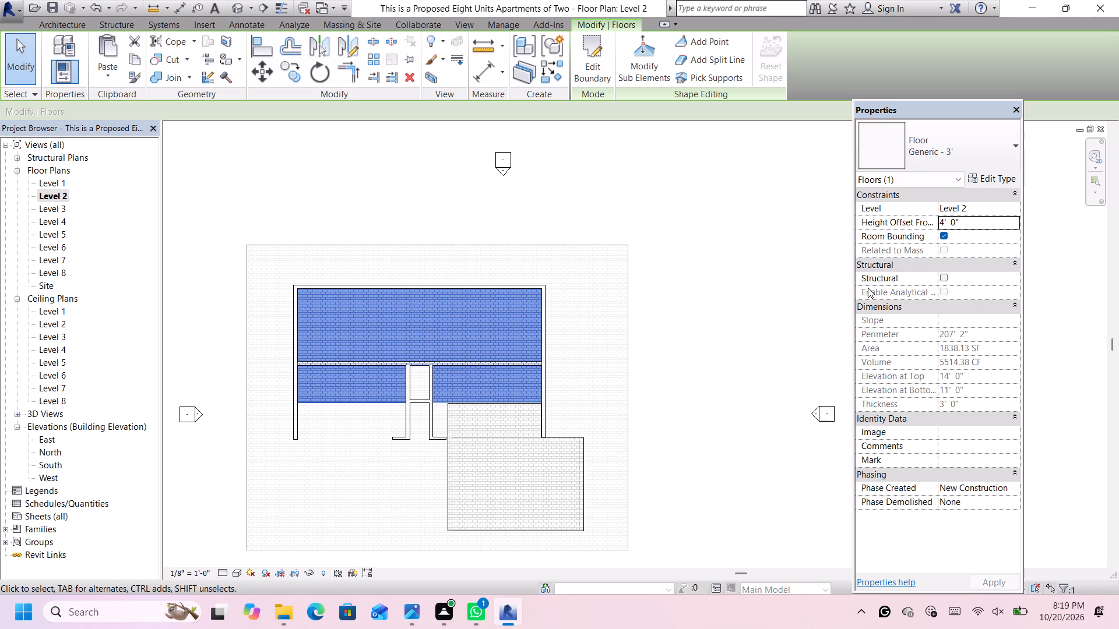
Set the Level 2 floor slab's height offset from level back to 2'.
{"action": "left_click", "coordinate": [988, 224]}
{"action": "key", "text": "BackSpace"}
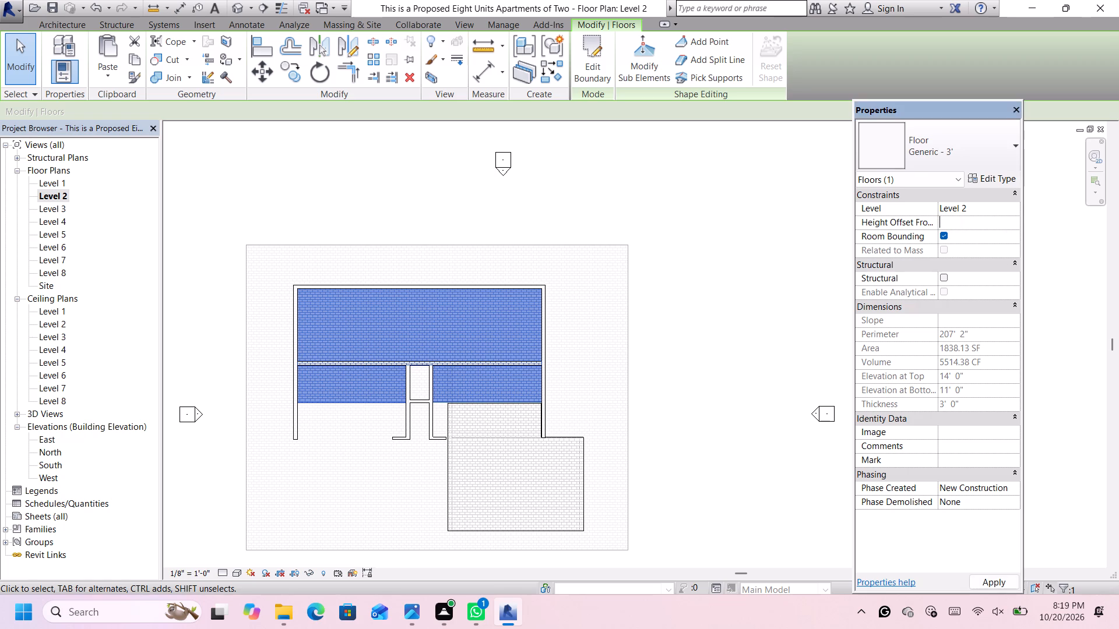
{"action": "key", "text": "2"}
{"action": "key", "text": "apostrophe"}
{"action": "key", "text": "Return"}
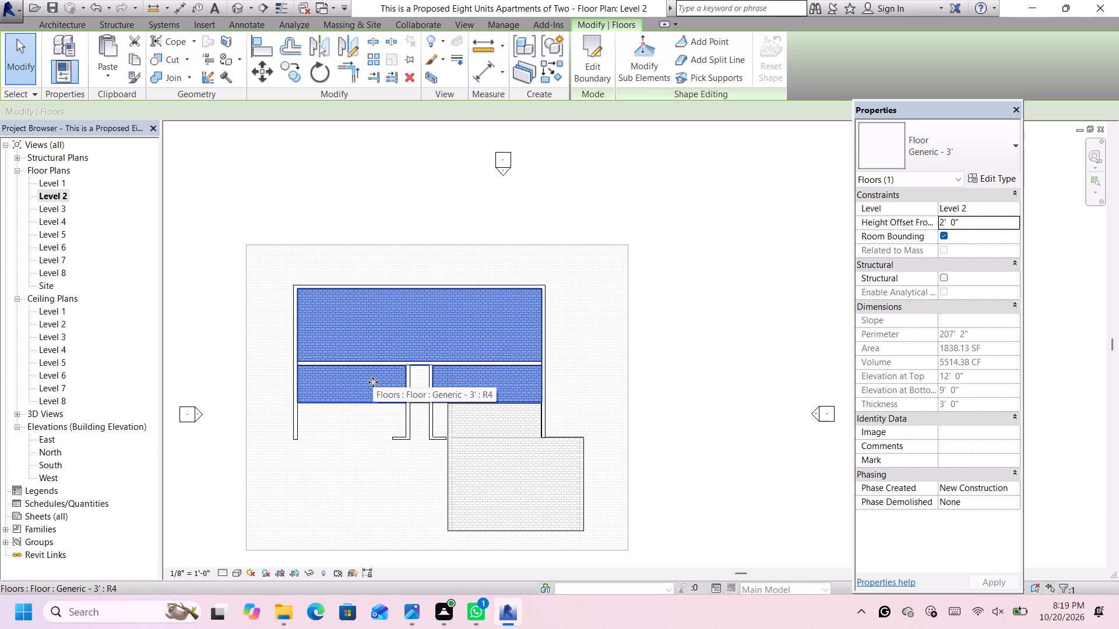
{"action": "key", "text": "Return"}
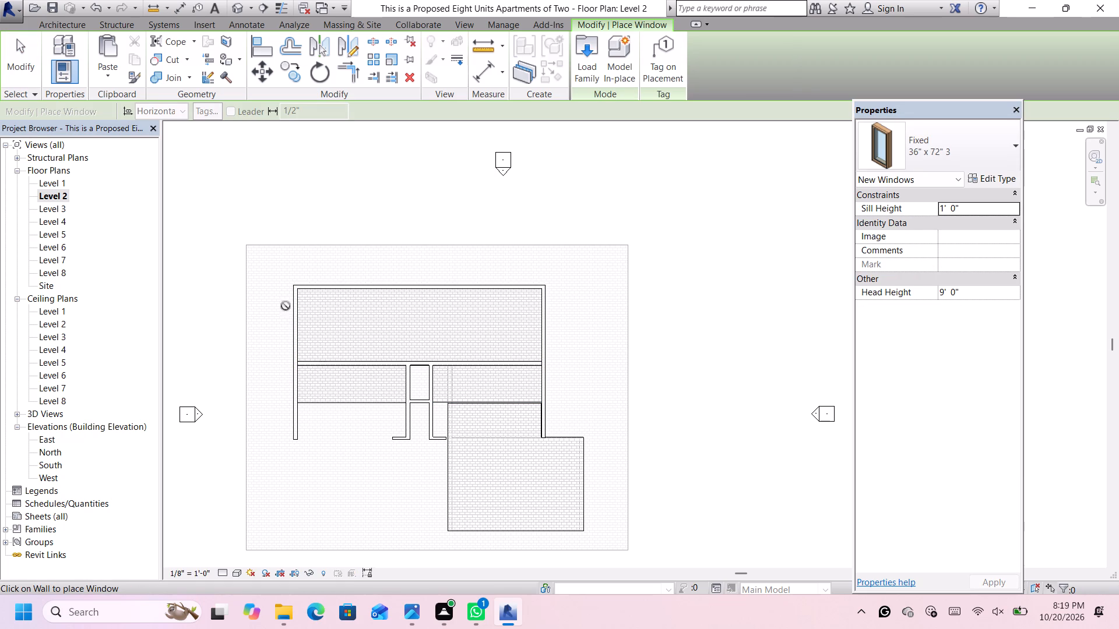
In the 3D view, set the Level 3 3' floor slab's height offset from level to 5'.
{"action": "left_click", "coordinate": [234, 8]}
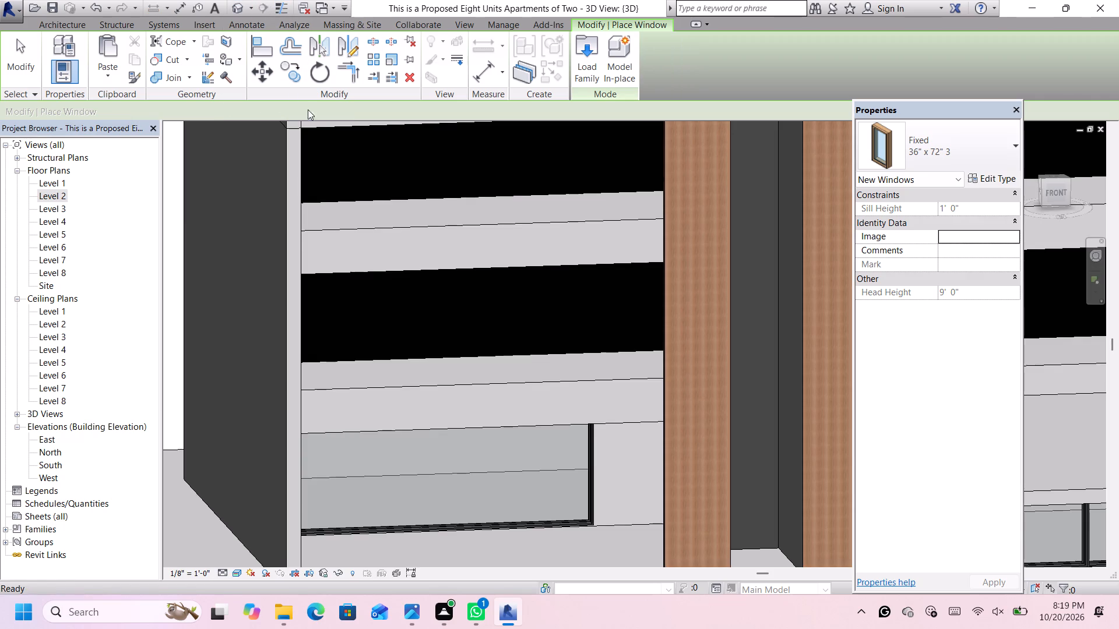
{"action": "scroll", "coordinate": [515, 269], "scroll_direction": "down", "scroll_amount": 7}
{"action": "scroll", "coordinate": [515, 281], "scroll_direction": "up", "scroll_amount": 2}
{"action": "scroll", "coordinate": [528, 283], "scroll_direction": "down", "scroll_amount": 2}
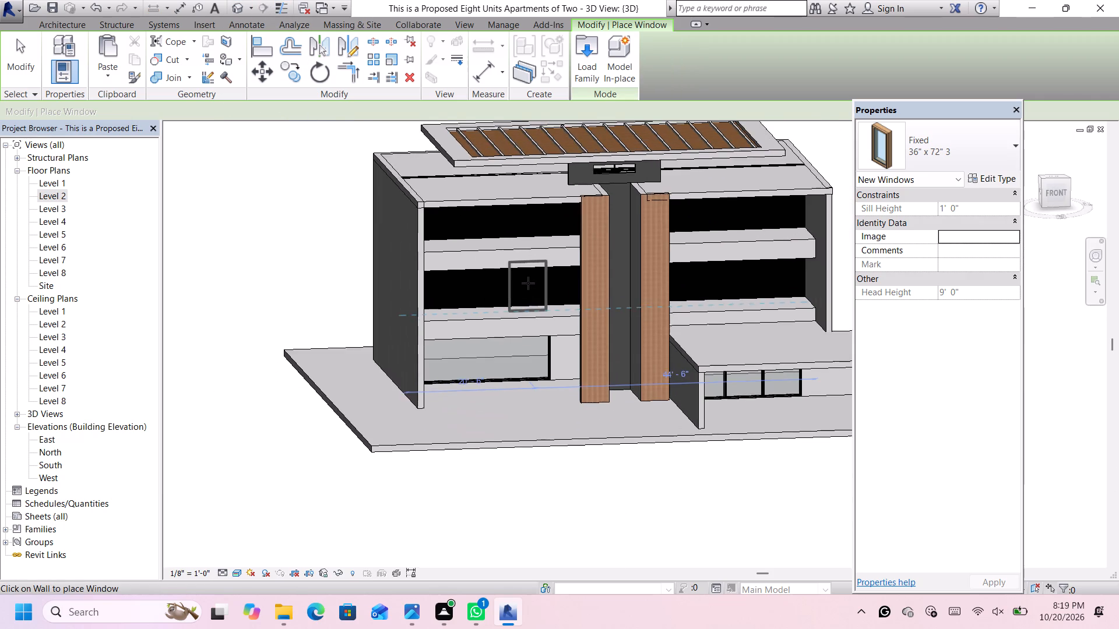
{"action": "scroll", "coordinate": [692, 289], "scroll_direction": "up", "scroll_amount": 2}
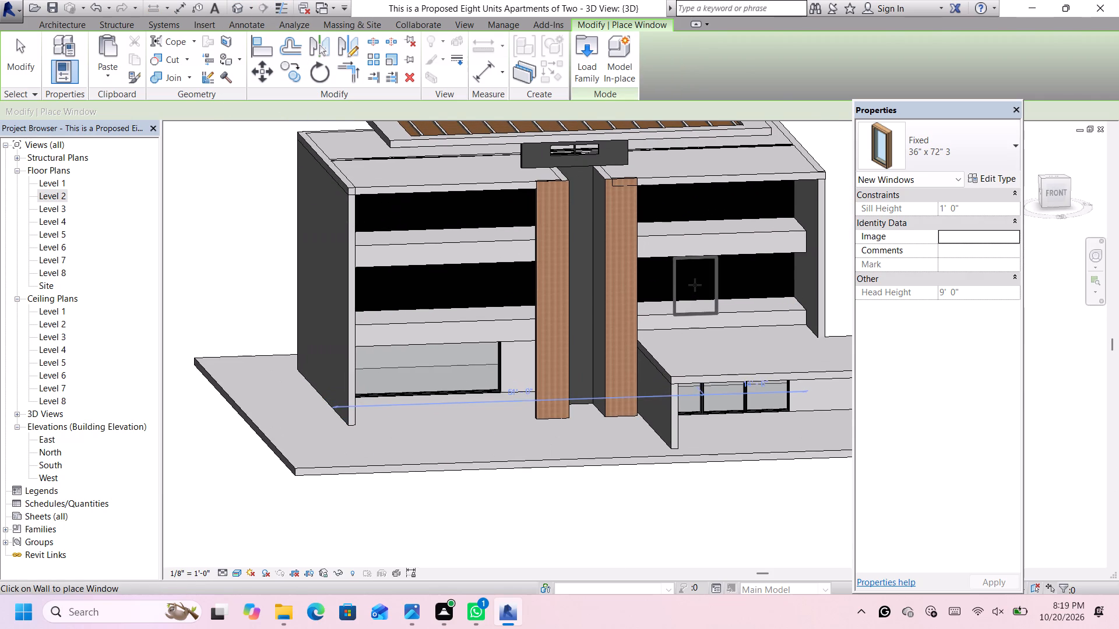
{"action": "key", "text": "Escape"}
{"action": "left_click", "coordinate": [699, 231]}
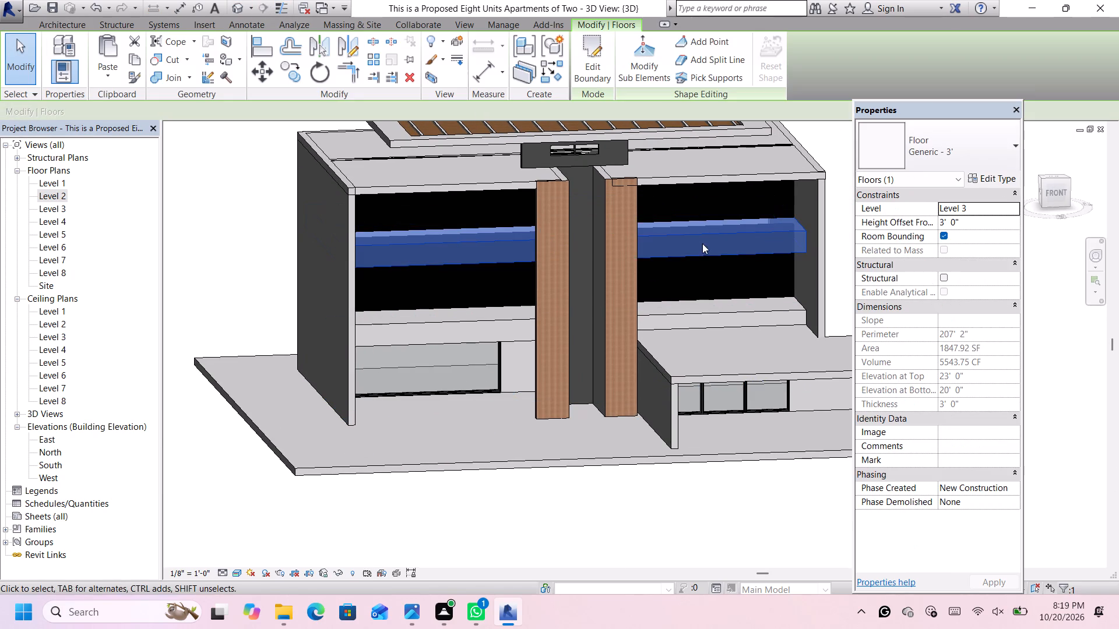
{"action": "scroll", "coordinate": [704, 244], "scroll_direction": "up", "scroll_amount": 2}
{"action": "middle_click_drag", "start_coordinate": [744, 294], "coordinate": [722, 280]}
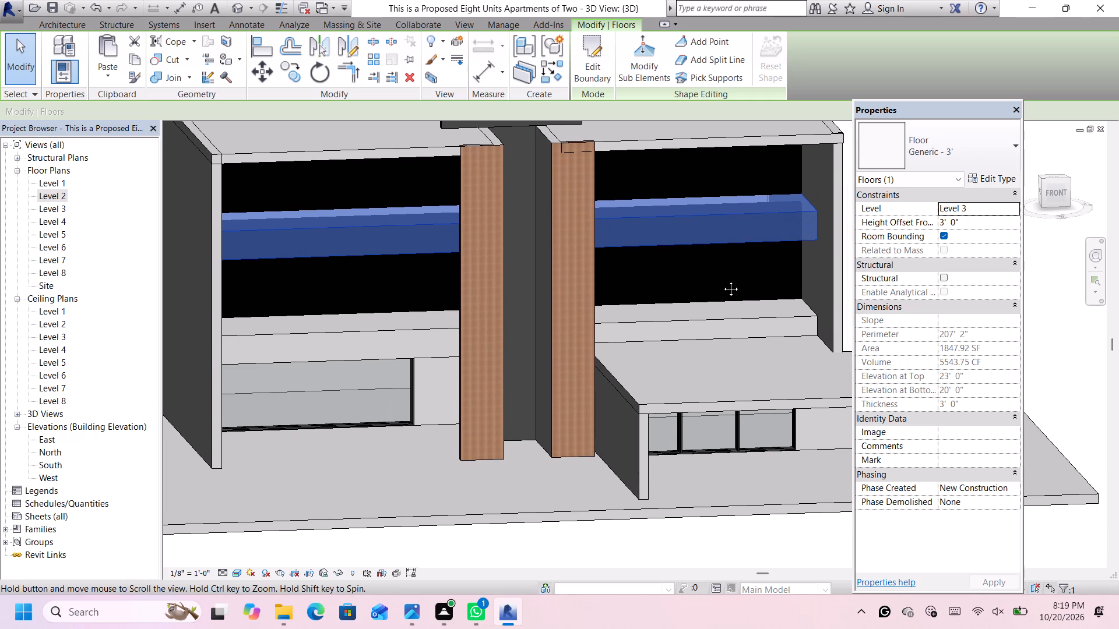
{"action": "middle_click_drag", "start_coordinate": [722, 280], "coordinate": [714, 299]}
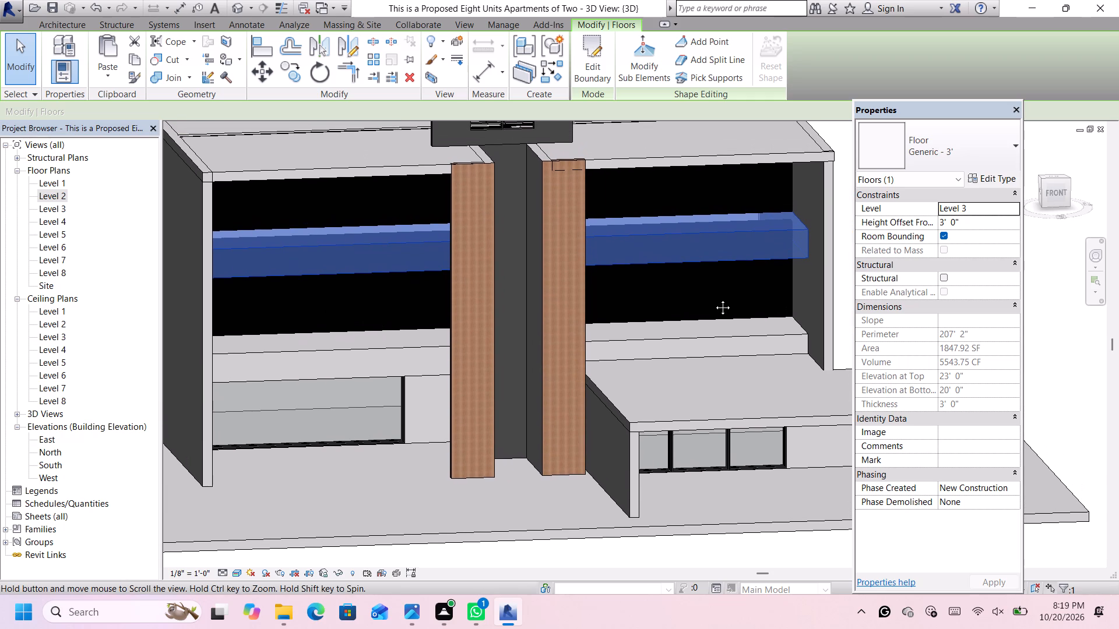
{"action": "middle_click_drag", "start_coordinate": [714, 299], "coordinate": [683, 206]}
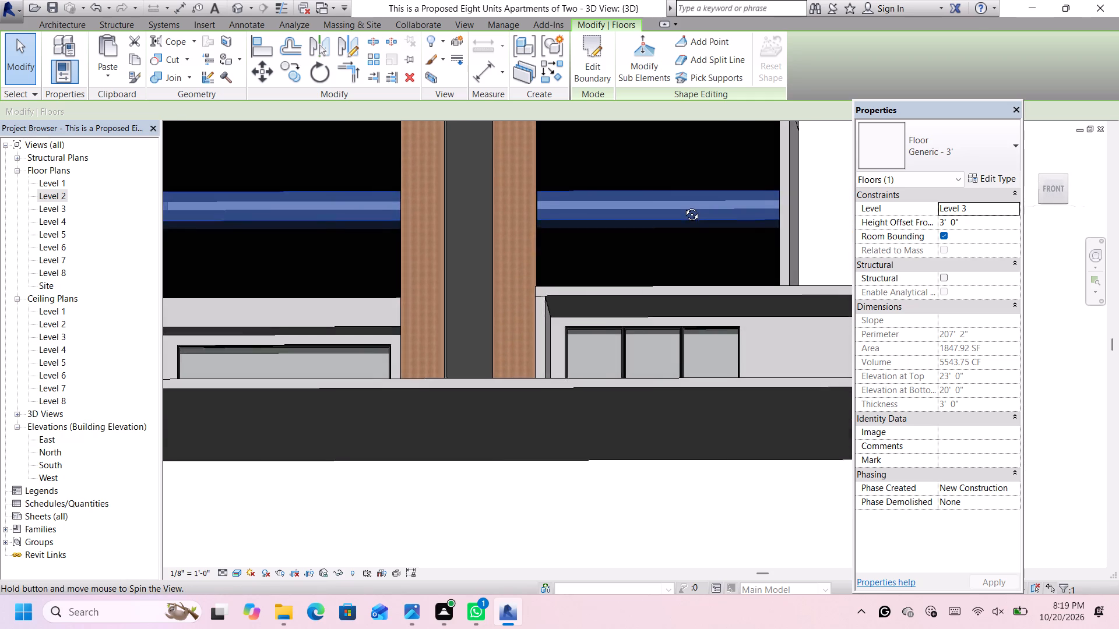
{"action": "middle_click_drag", "start_coordinate": [683, 206], "coordinate": [708, 247]}
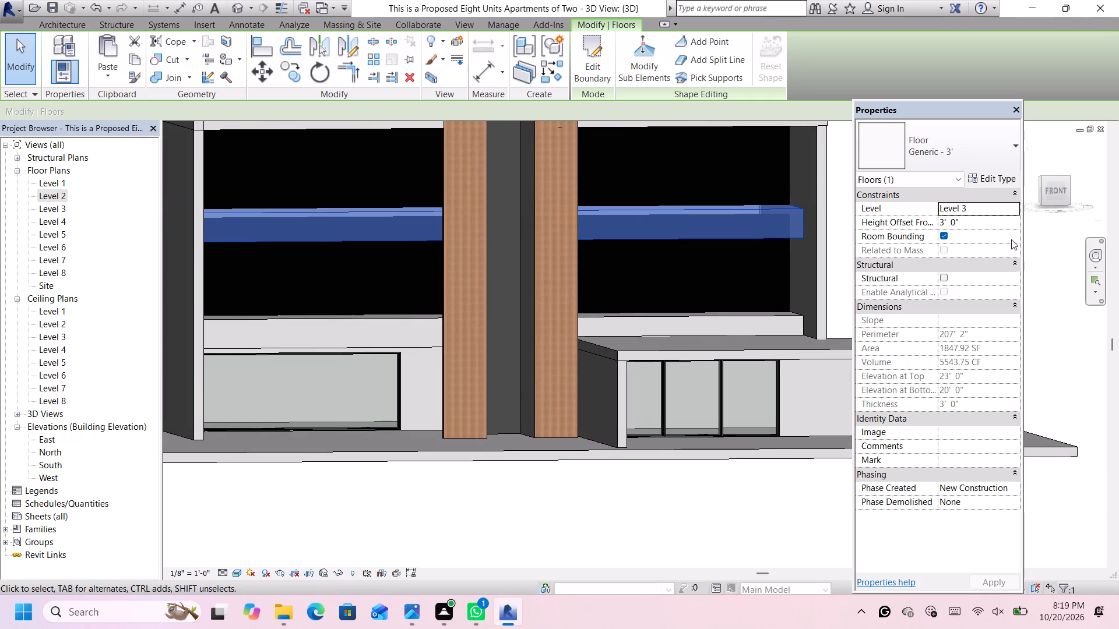
{"action": "left_click", "coordinate": [986, 224]}
{"action": "key", "text": "BackSpace"}
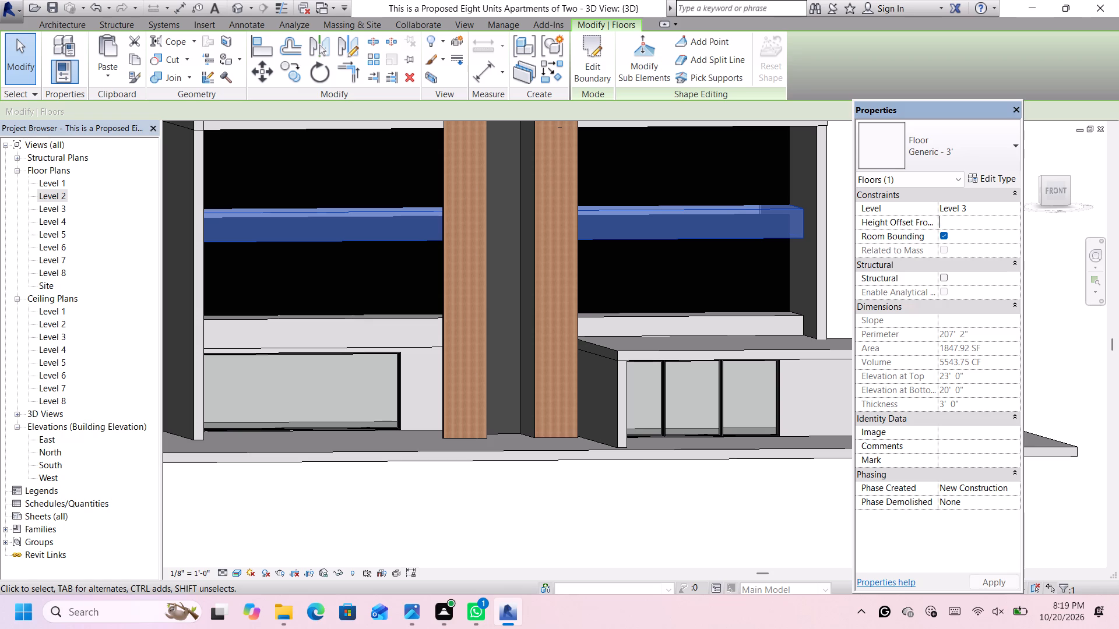
{"action": "type", "text": "5'"}
{"action": "key", "text": "Return"}
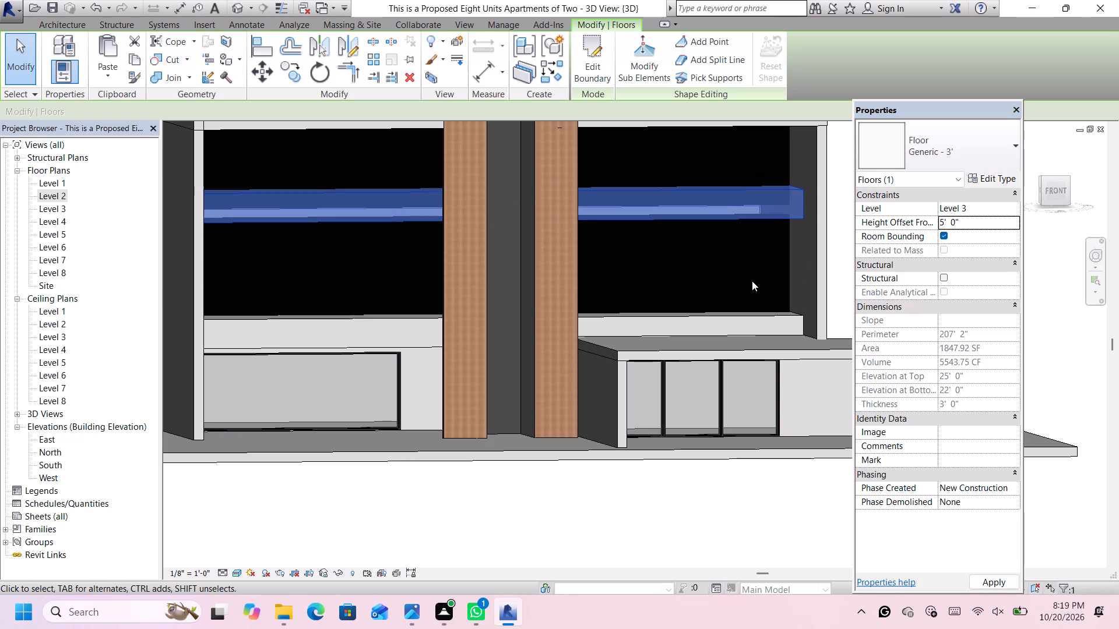
{"action": "scroll", "coordinate": [751, 234], "scroll_direction": "up", "scroll_amount": 4}
{"action": "scroll", "coordinate": [759, 227], "scroll_direction": "down", "scroll_amount": 4}
{"action": "scroll", "coordinate": [755, 212], "scroll_direction": "up", "scroll_amount": 1}
{"action": "scroll", "coordinate": [754, 210], "scroll_direction": "down", "scroll_amount": 4}
{"action": "middle_click_drag", "start_coordinate": [748, 173], "coordinate": [737, 185]}
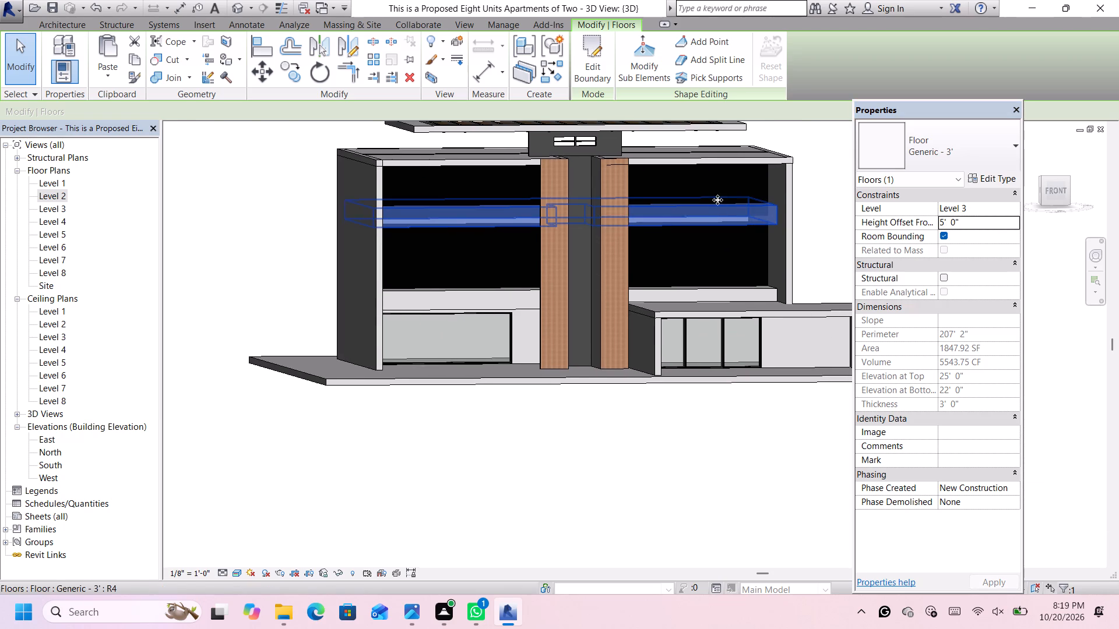
{"action": "left_click", "coordinate": [737, 172]}
Set the unconnected height of the Level 3 black 12" wall behind the top-floor openings to 12'.
{"action": "scroll", "coordinate": [738, 174], "scroll_direction": "up", "scroll_amount": 2}
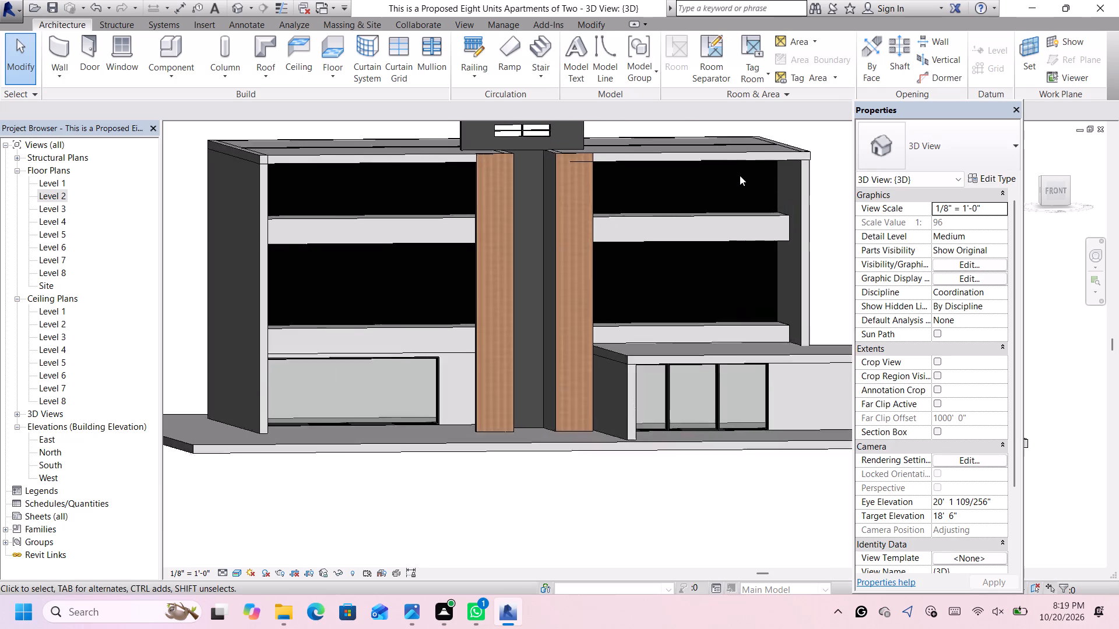
{"action": "scroll", "coordinate": [740, 175], "scroll_direction": "up", "scroll_amount": 2}
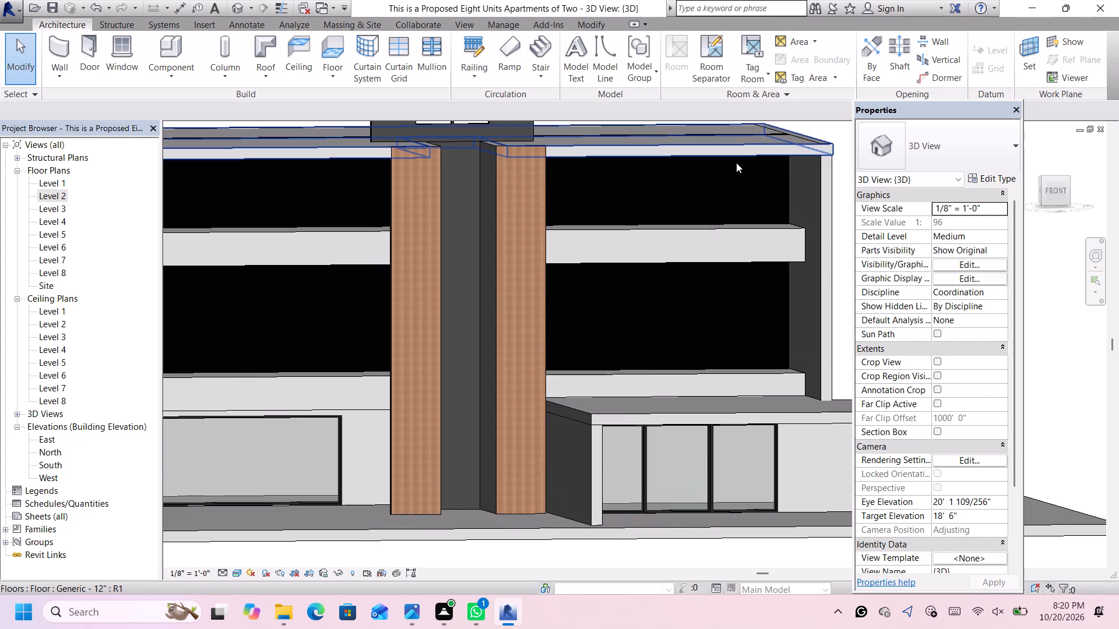
{"action": "scroll", "coordinate": [730, 175], "scroll_direction": "down", "scroll_amount": 3}
{"action": "scroll", "coordinate": [317, 172], "scroll_direction": "up", "scroll_amount": 2}
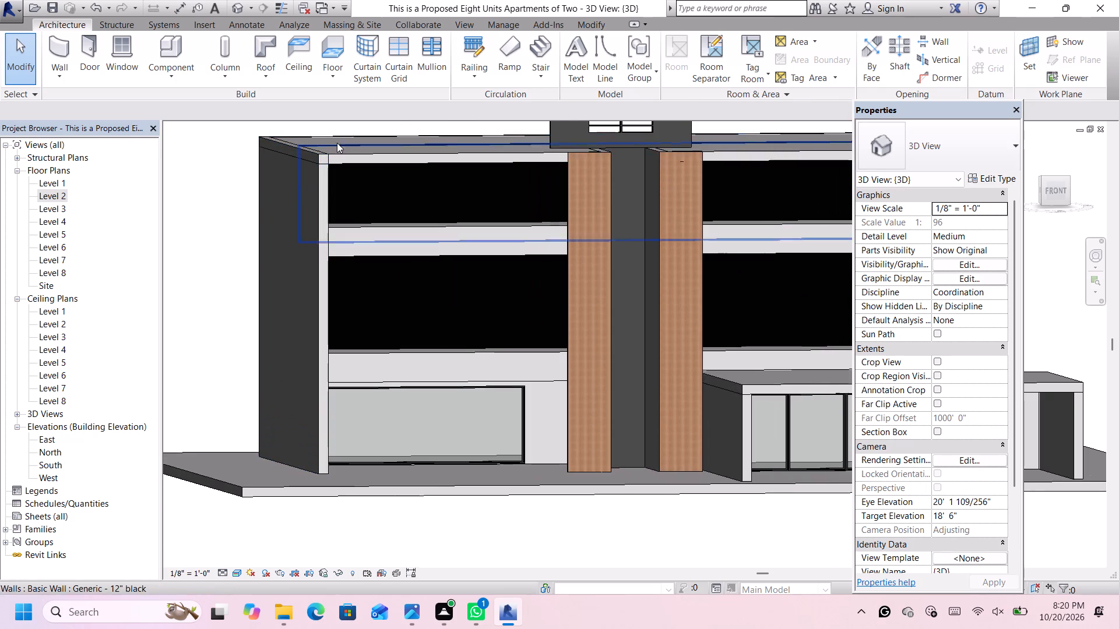
{"action": "middle_click_drag", "start_coordinate": [339, 145], "coordinate": [322, 260]}
{"action": "scroll", "coordinate": [322, 258], "scroll_direction": "up", "scroll_amount": 2}
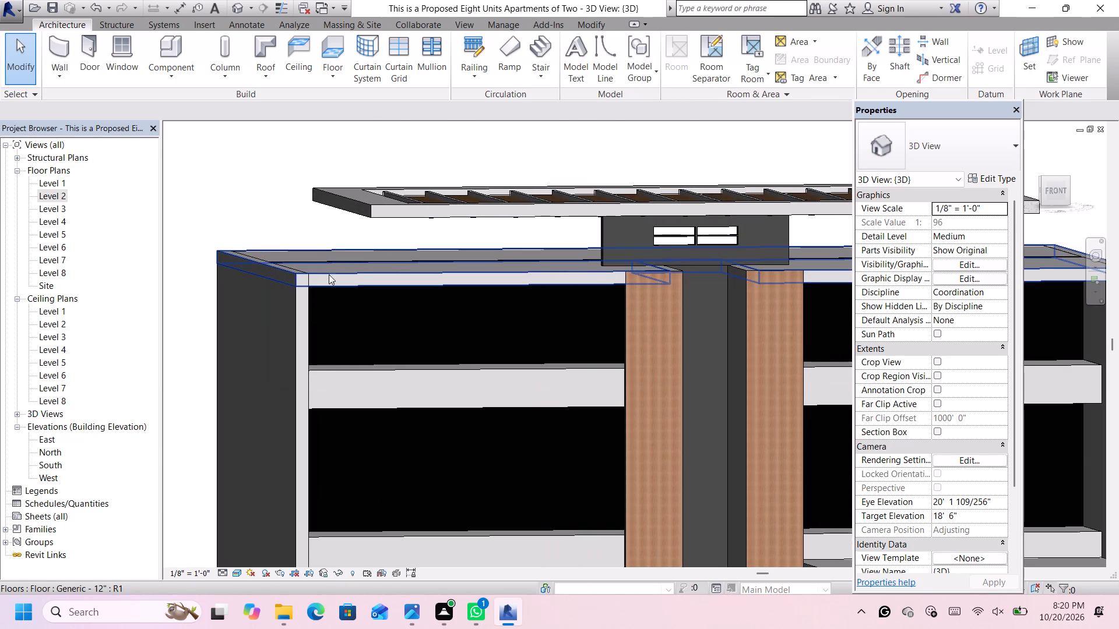
{"action": "left_click", "coordinate": [325, 260]}
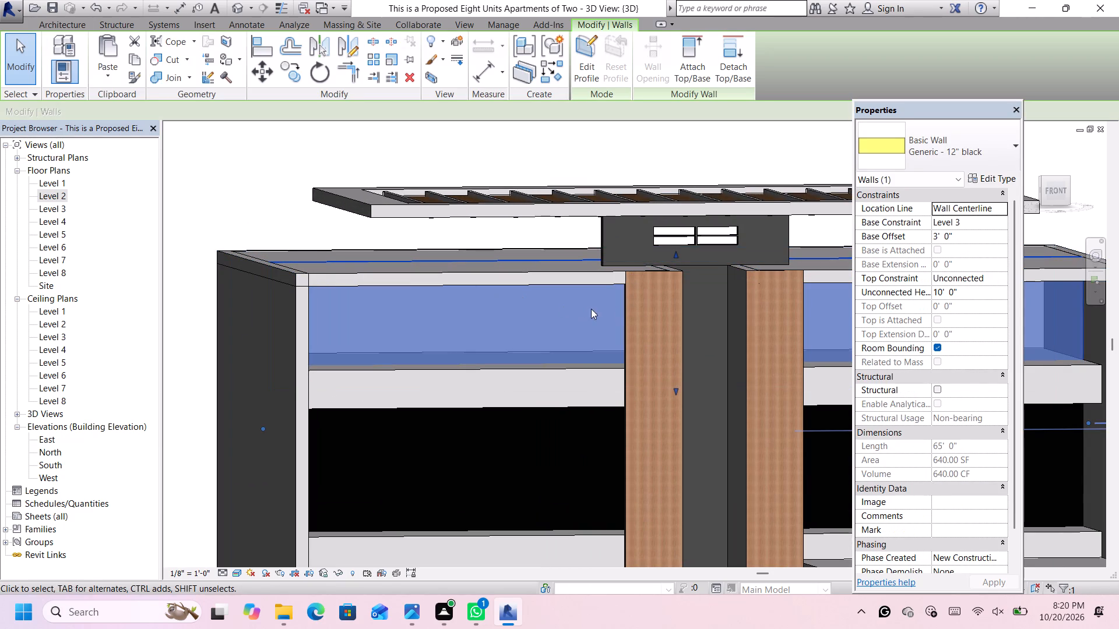
{"action": "scroll", "coordinate": [674, 361], "scroll_direction": "down", "scroll_amount": 1}
{"action": "scroll", "coordinate": [620, 394], "scroll_direction": "down", "scroll_amount": 1}
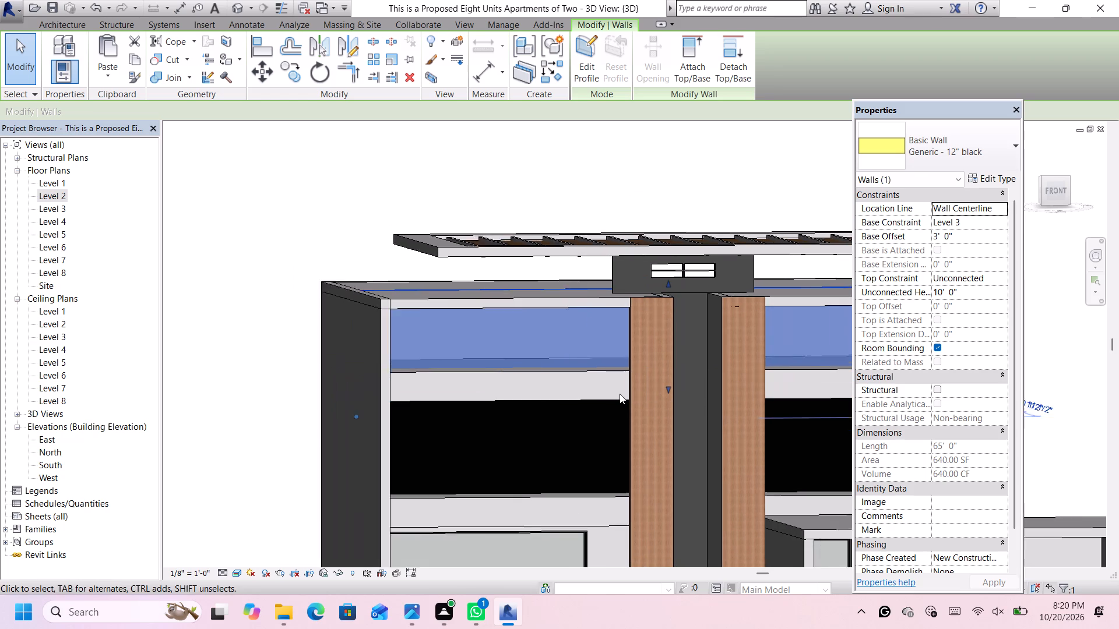
{"action": "scroll", "coordinate": [620, 394], "scroll_direction": "down", "scroll_amount": 2}
{"action": "scroll", "coordinate": [784, 401], "scroll_direction": "up", "scroll_amount": 4}
{"action": "middle_click_drag", "start_coordinate": [810, 430], "coordinate": [712, 400]}
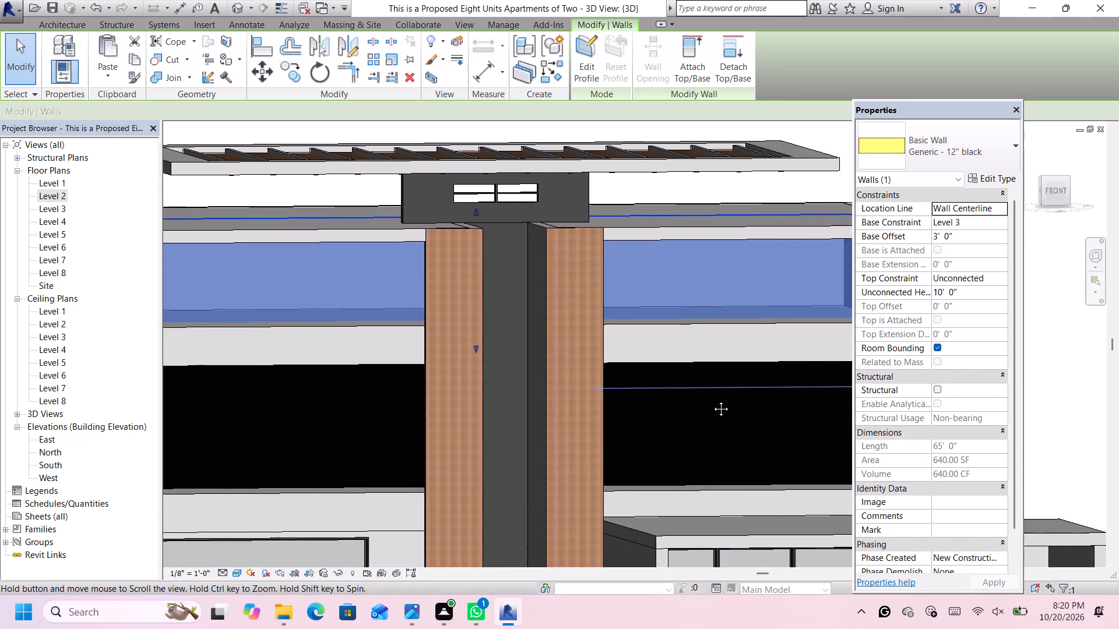
{"action": "middle_click_drag", "start_coordinate": [712, 400], "coordinate": [699, 402]}
{"action": "scroll", "coordinate": [646, 393], "scroll_direction": "up", "scroll_amount": 1}
{"action": "scroll", "coordinate": [654, 393], "scroll_direction": "down", "scroll_amount": 4}
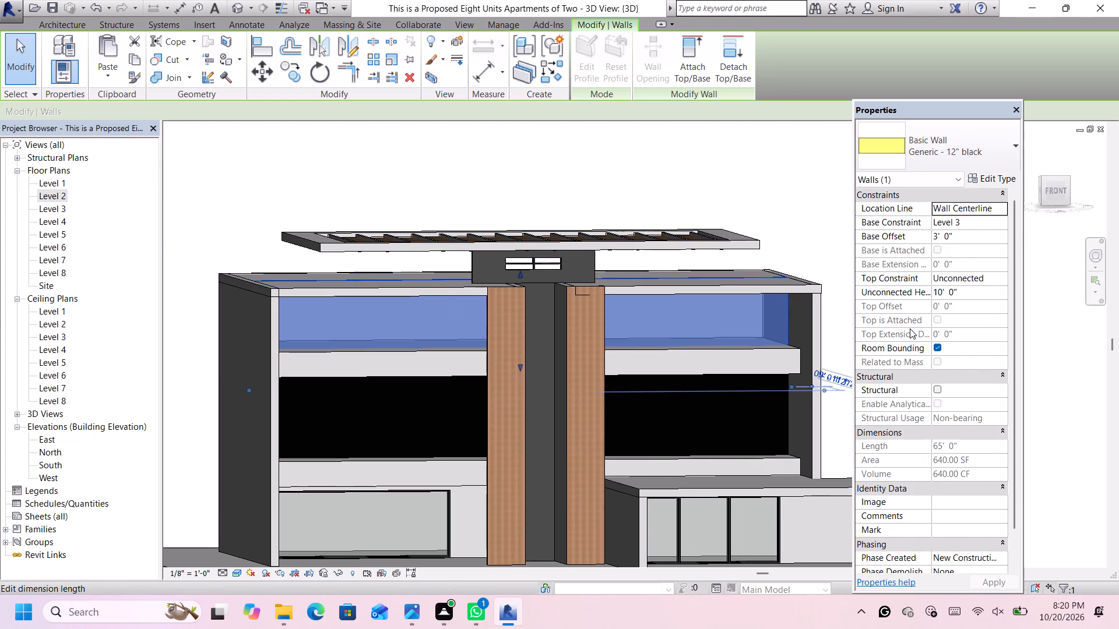
{"action": "scroll", "coordinate": [898, 342], "scroll_direction": "up", "scroll_amount": 3}
{"action": "scroll", "coordinate": [826, 318], "scroll_direction": "up", "scroll_amount": 4}
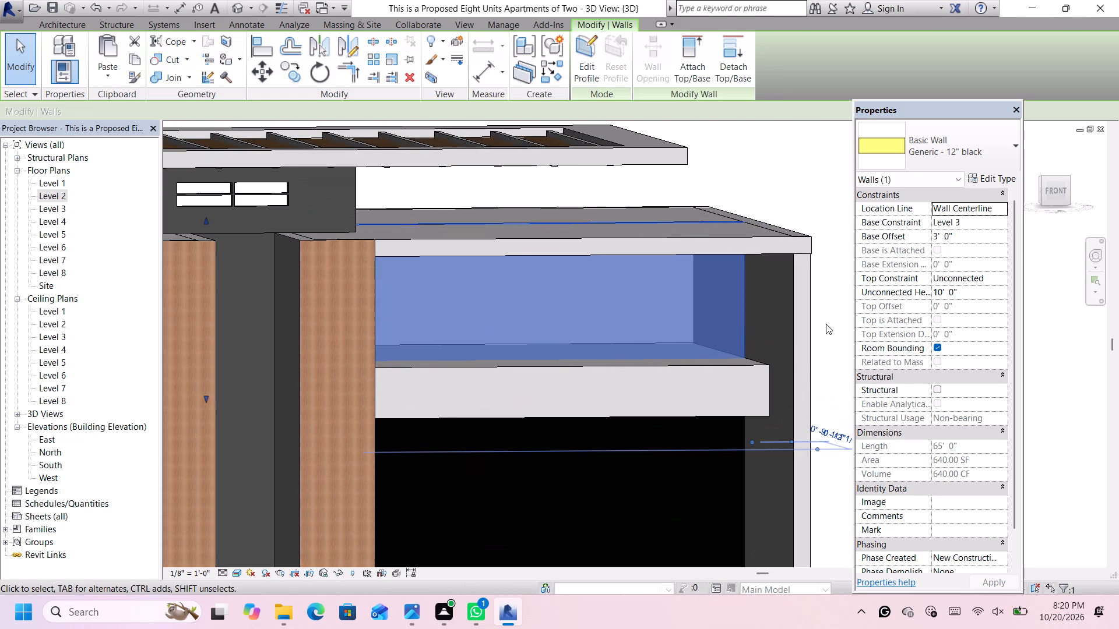
{"action": "scroll", "coordinate": [826, 324], "scroll_direction": "up", "scroll_amount": 1}
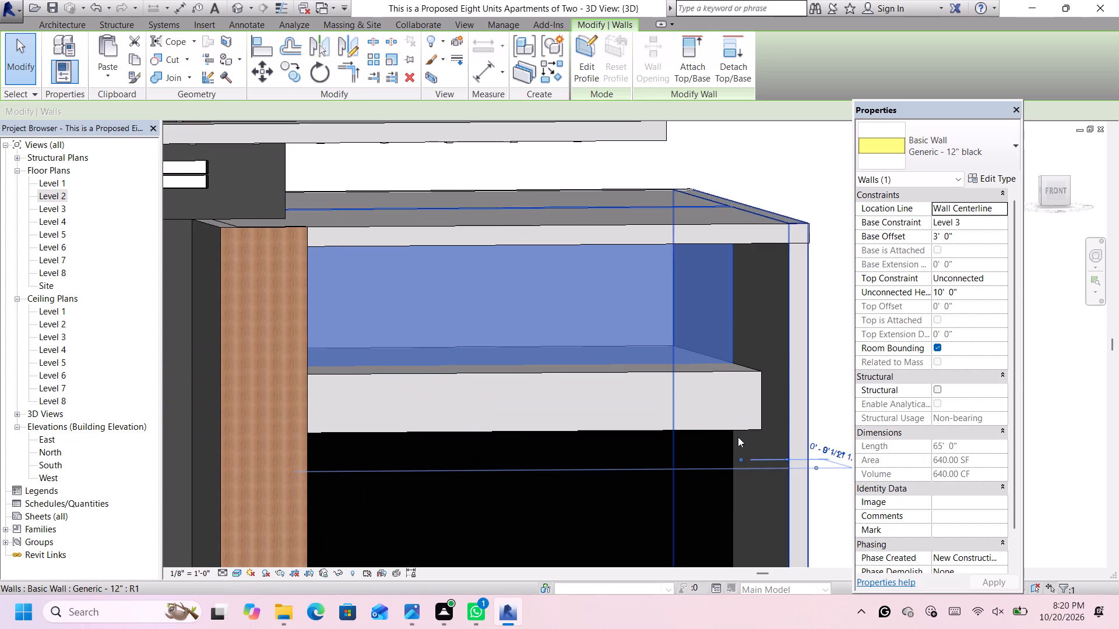
{"action": "scroll", "coordinate": [738, 437], "scroll_direction": "down", "scroll_amount": 8}
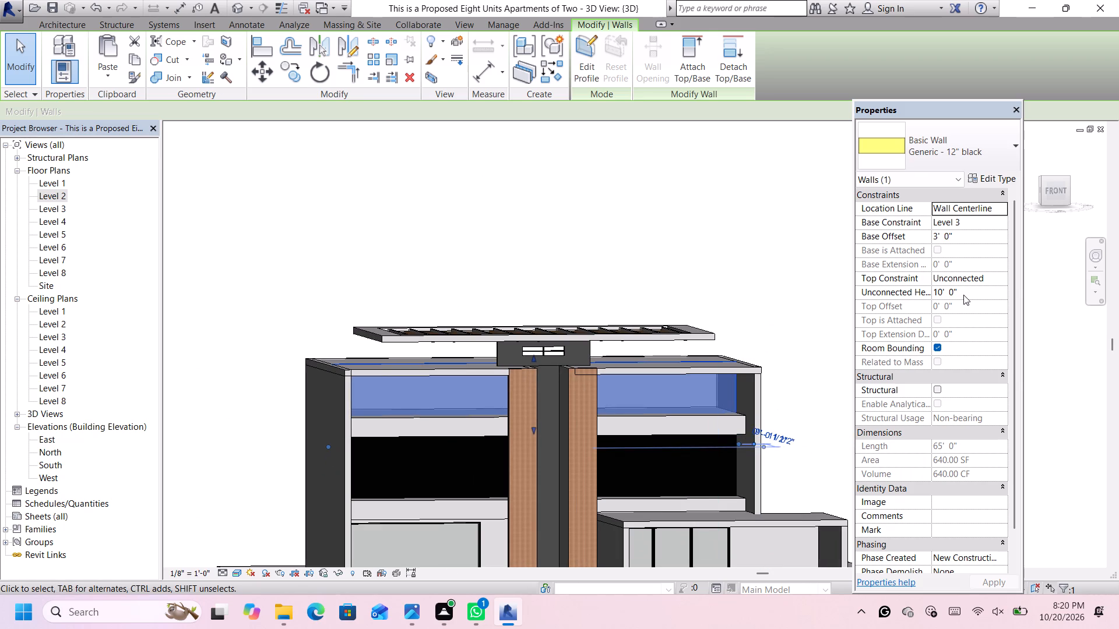
{"action": "left_click", "coordinate": [963, 294]}
{"action": "key", "text": "BackSpace"}
{"action": "key", "text": "BackSpace"}
{"action": "key", "text": "BackSpace"}
{"action": "key", "text": "BackSpace"}
{"action": "key", "text": "BackSpace"}
{"action": "key", "text": "BackSpace"}
{"action": "key", "text": "BackSpace"}
{"action": "key", "text": "BackSpace"}
{"action": "key", "text": "BackSpace"}
{"action": "key", "text": "BackSpace"}
{"action": "key", "text": "BackSpace"}
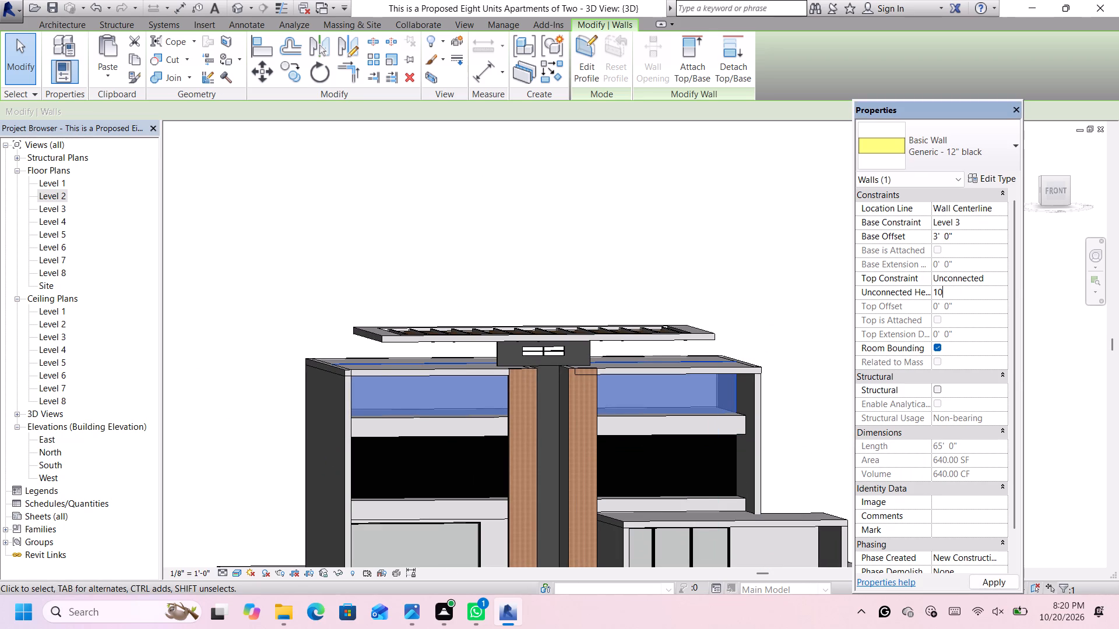
{"action": "type", "text": "12'"}
{"action": "key", "text": "Return"}
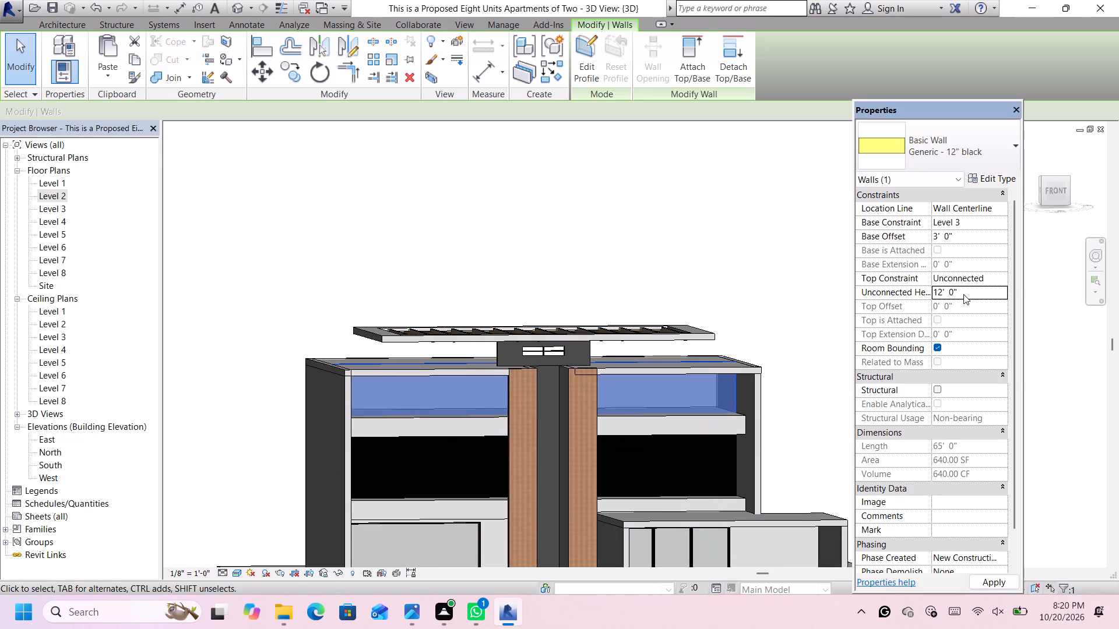
{"action": "left_click", "coordinate": [784, 351]}
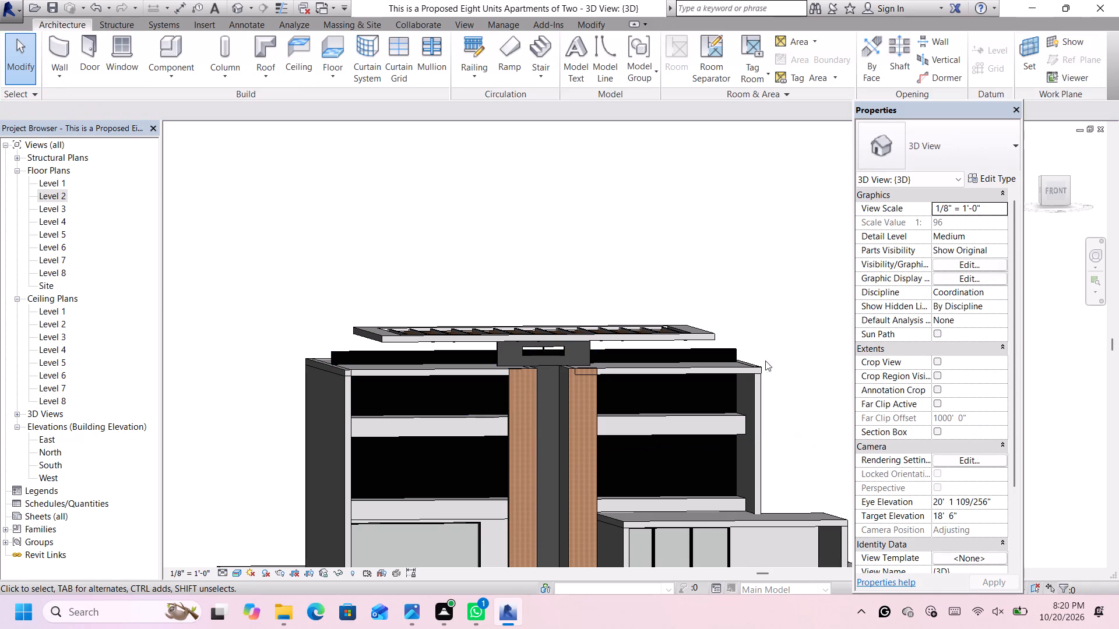
Set the height offset from level of the Level 4 12" roof slab to 5'.
{"action": "scroll", "coordinate": [706, 373], "scroll_direction": "down", "scroll_amount": 1}
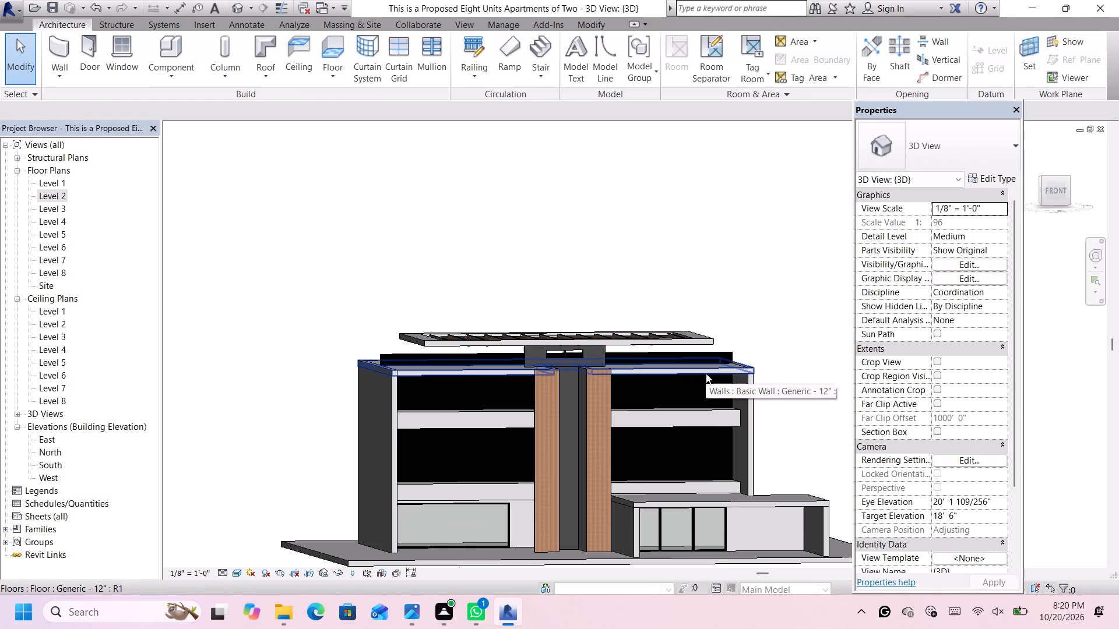
{"action": "left_click", "coordinate": [706, 372]}
{"action": "scroll", "coordinate": [788, 358], "scroll_direction": "up", "scroll_amount": 2}
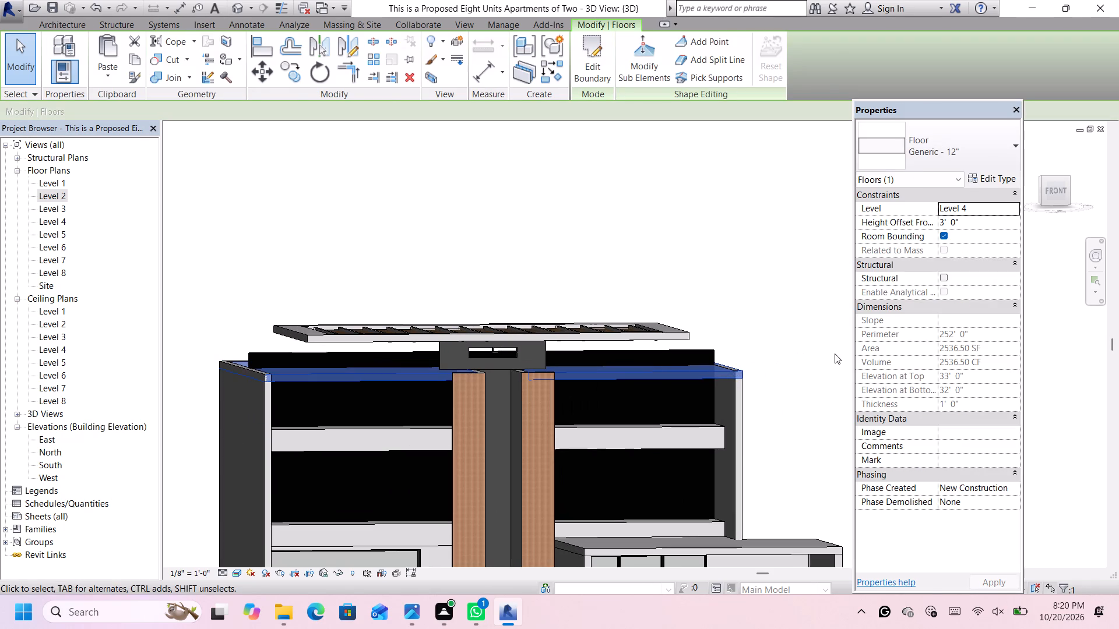
{"action": "left_click", "coordinate": [963, 222]}
{"action": "key", "text": "BackSpace"}
{"action": "key", "text": "BackSpace"}
{"action": "key", "text": "BackSpace"}
{"action": "key", "text": "BackSpace"}
{"action": "key", "text": "BackSpace"}
{"action": "key", "text": "BackSpace"}
{"action": "key", "text": "BackSpace"}
{"action": "key", "text": "BackSpace"}
{"action": "key", "text": "BackSpace"}
{"action": "key", "text": "BackSpace"}
{"action": "key", "text": "BackSpace"}
{"action": "key", "text": "BackSpace"}
{"action": "key", "text": "BackSpace"}
{"action": "key", "text": "BackSpace"}
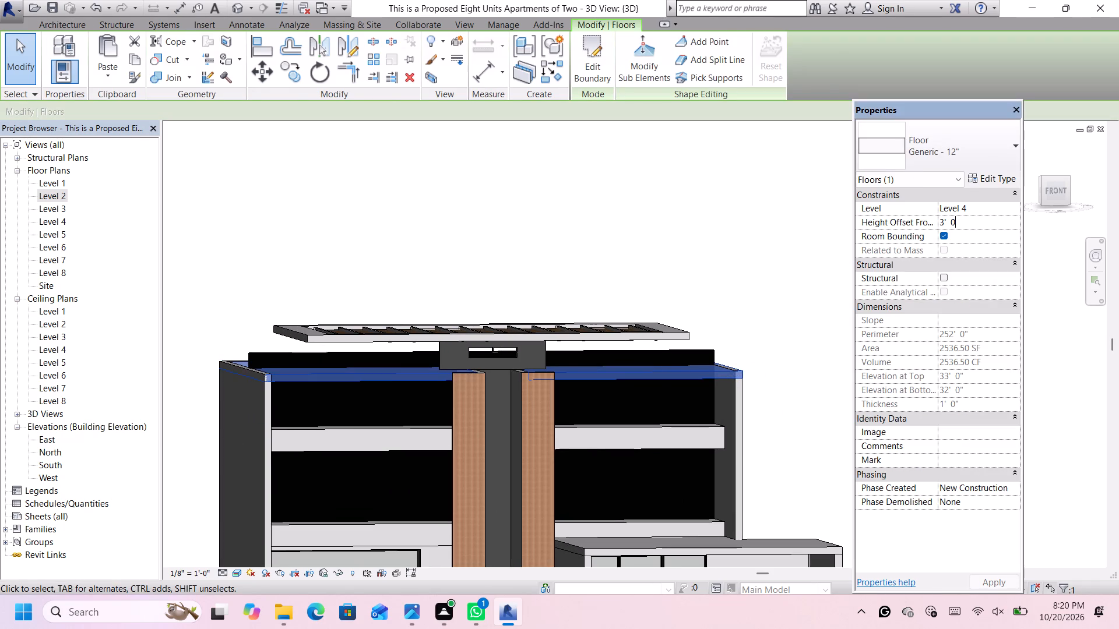
{"action": "type", "text": "5'"}
{"action": "key", "text": "Return"}
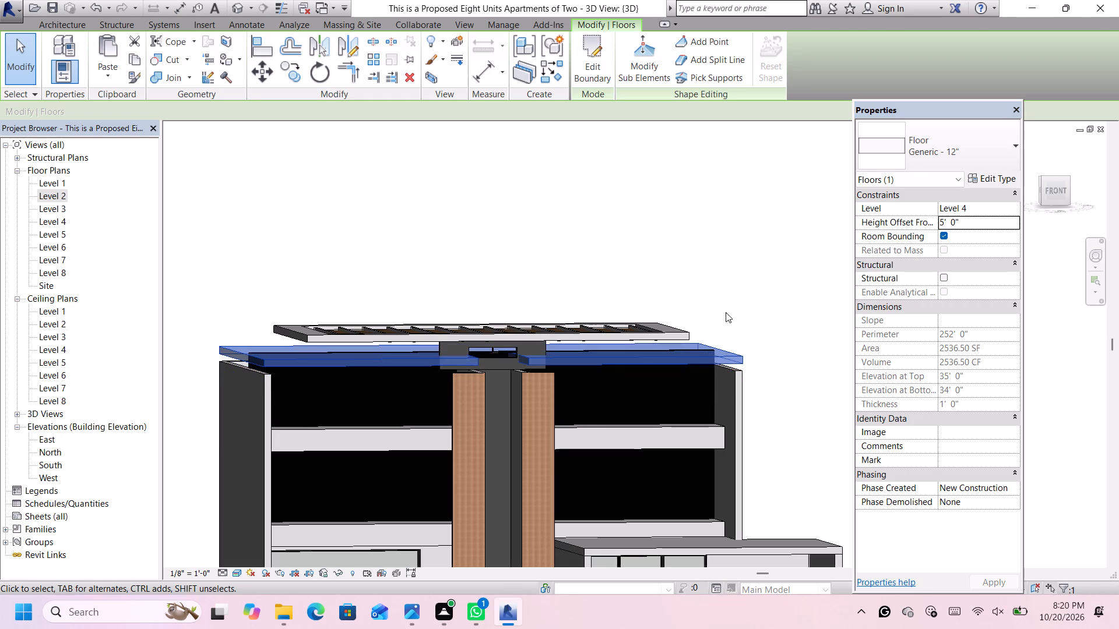
Set the base offset of the front 8" wall with the small window, beneath the slatted top roof, to 5'.
{"action": "scroll", "coordinate": [516, 405], "scroll_direction": "up", "scroll_amount": 2}
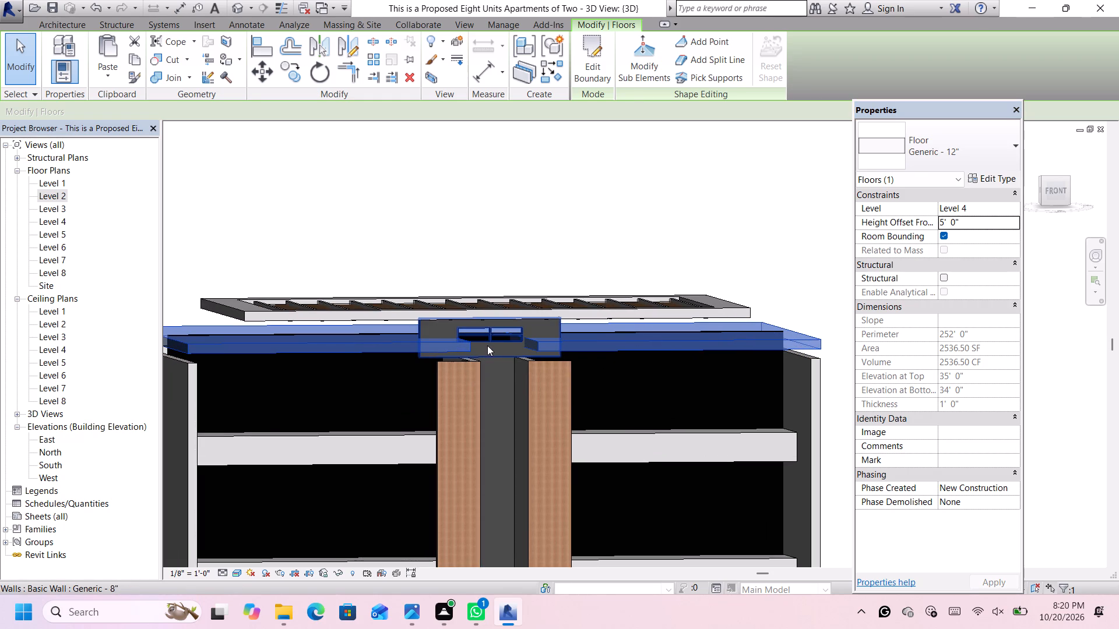
{"action": "left_click", "coordinate": [487, 345]}
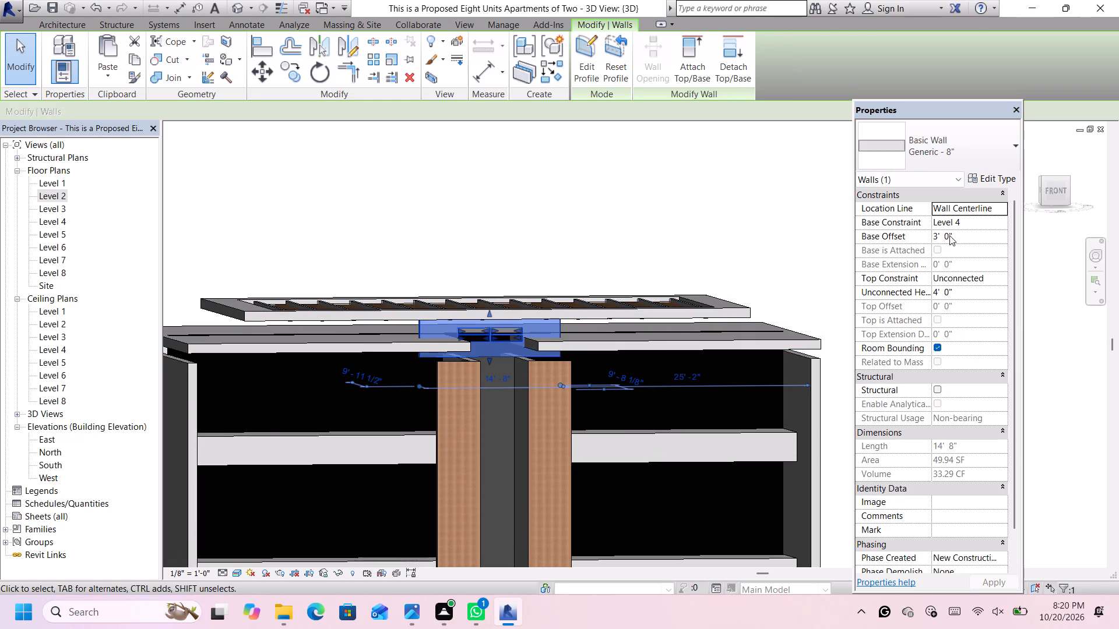
{"action": "left_click", "coordinate": [958, 235]}
{"action": "key", "text": "BackSpace"}
{"action": "key", "text": "BackSpace"}
{"action": "key", "text": "BackSpace"}
{"action": "key", "text": "BackSpace"}
{"action": "key", "text": "BackSpace"}
{"action": "key", "text": "BackSpace"}
{"action": "key", "text": "BackSpace"}
{"action": "key", "text": "BackSpace"}
{"action": "key", "text": "BackSpace"}
{"action": "key", "text": "BackSpace"}
{"action": "key", "text": "BackSpace"}
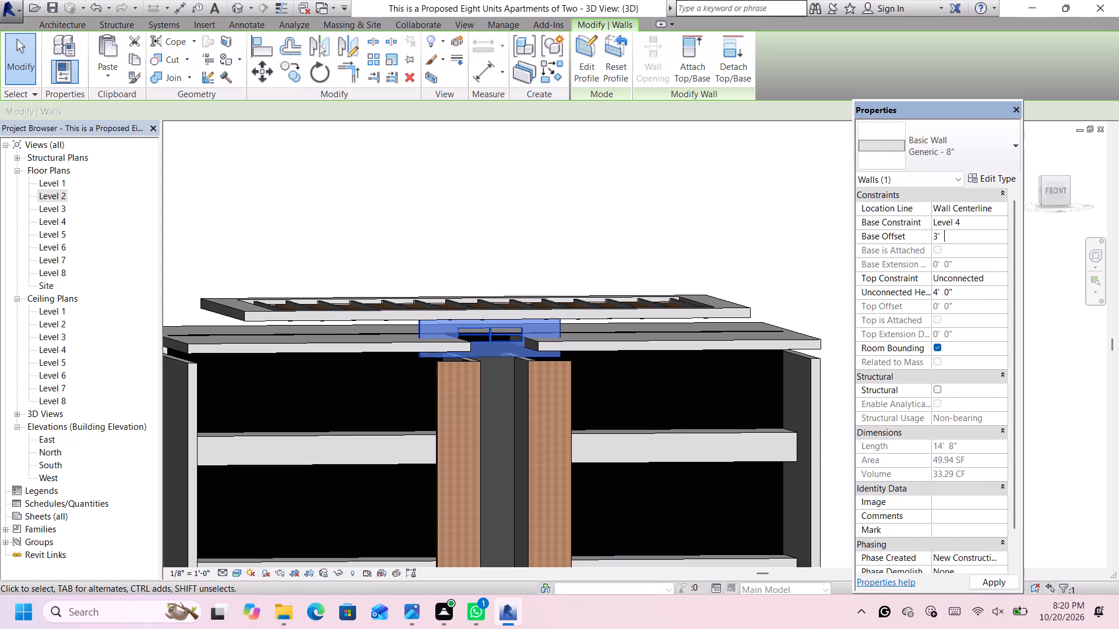
{"action": "key", "text": "5"}
{"action": "key", "text": "apostrophe"}
{"action": "key", "text": "Return"}
{"action": "left_click_drag", "start_coordinate": [762, 259], "coordinate": [700, 302]}
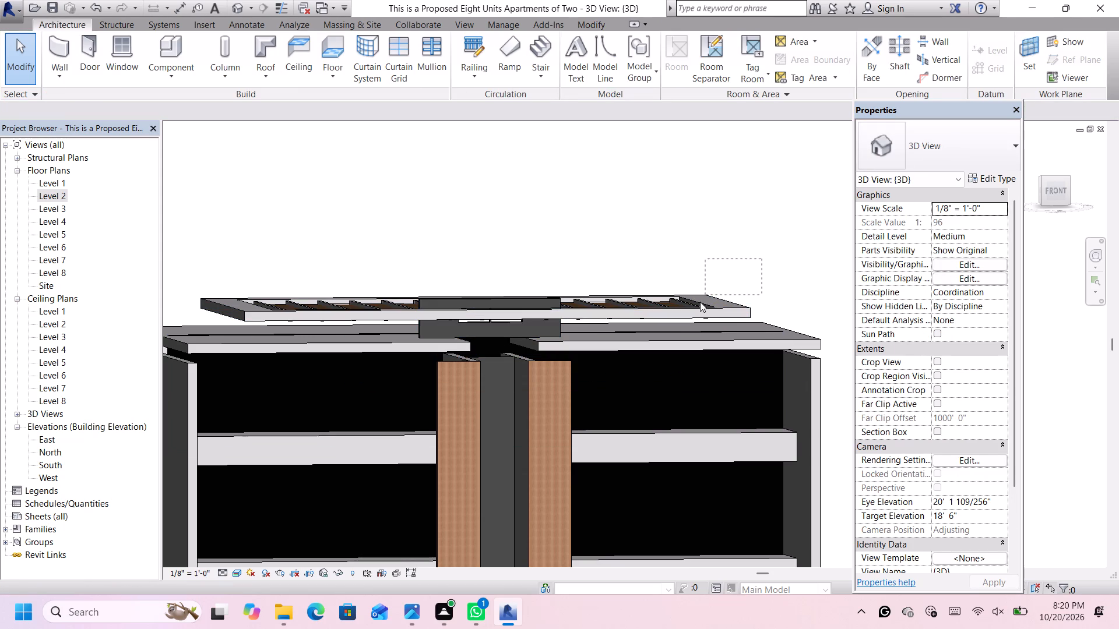
Set the Level 4 height offset of the 6" wood floor panel inside the slatted top roof to 9' 6".
{"action": "left_click_drag", "start_coordinate": [700, 302], "coordinate": [680, 317]}
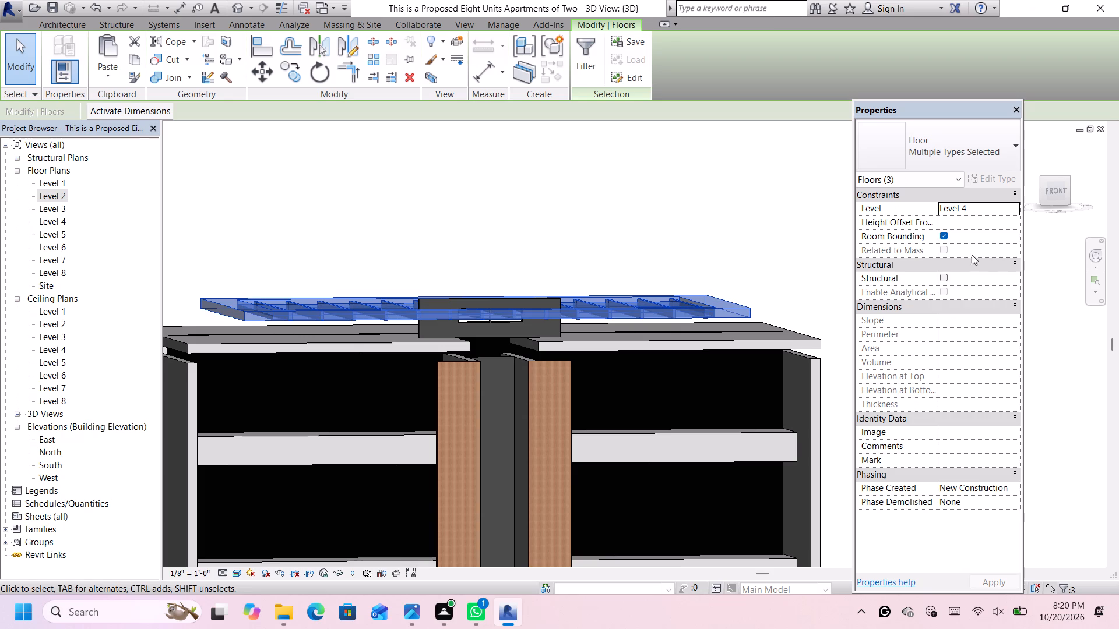
{"action": "scroll", "coordinate": [737, 313], "scroll_direction": "up", "scroll_amount": 2}
{"action": "left_click", "coordinate": [776, 276]}
{"action": "scroll", "coordinate": [709, 323], "scroll_direction": "up", "scroll_amount": 4}
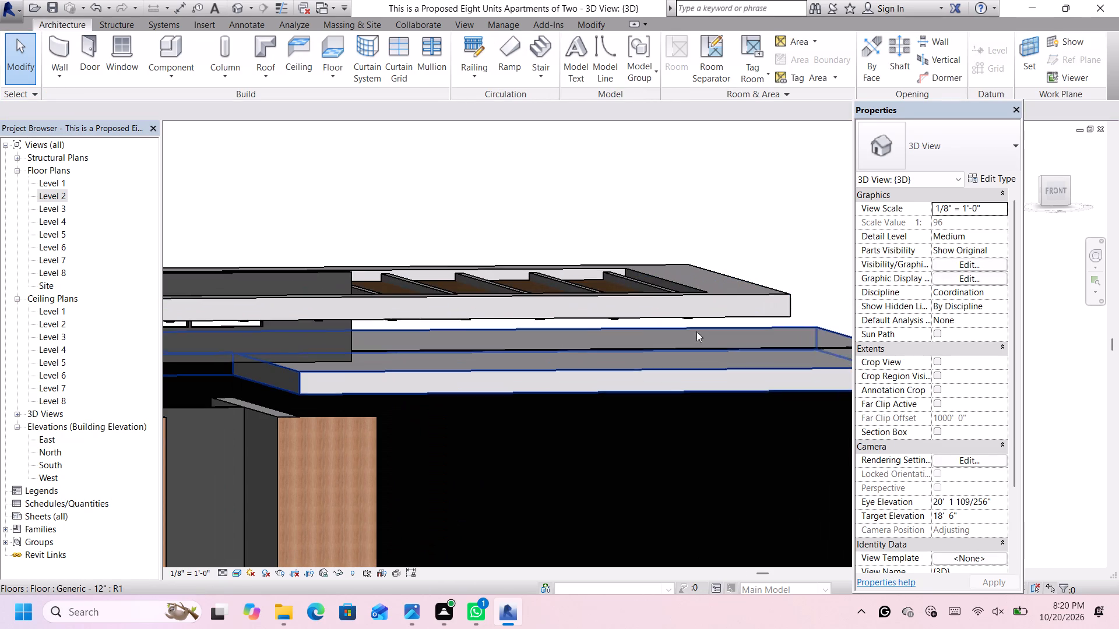
{"action": "left_click", "coordinate": [608, 285]}
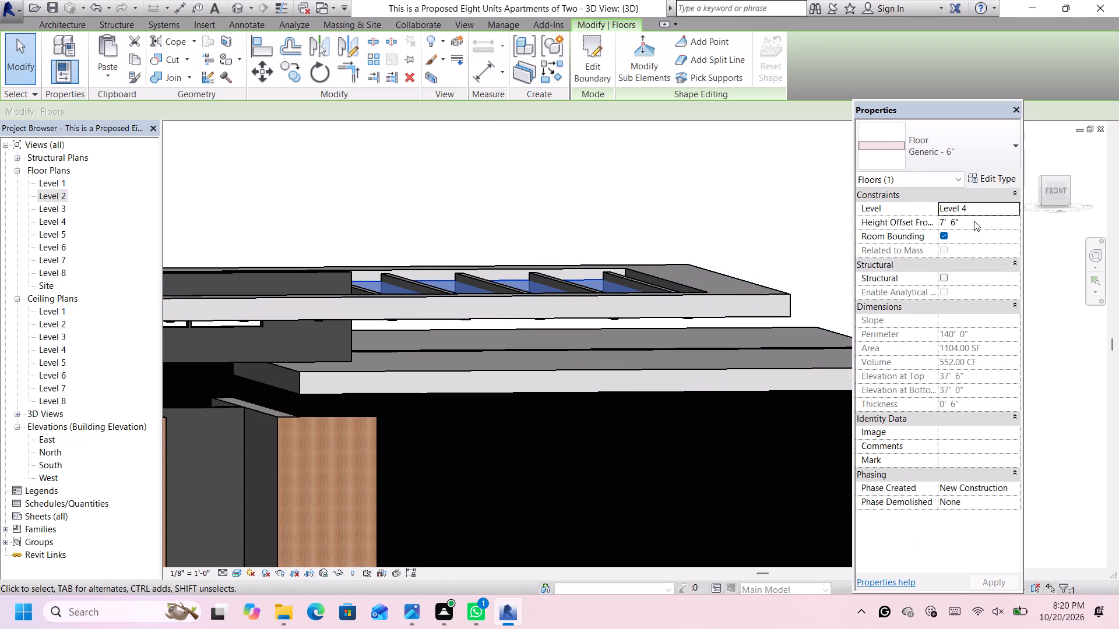
{"action": "scroll", "coordinate": [973, 221], "scroll_direction": "down", "scroll_amount": 2}
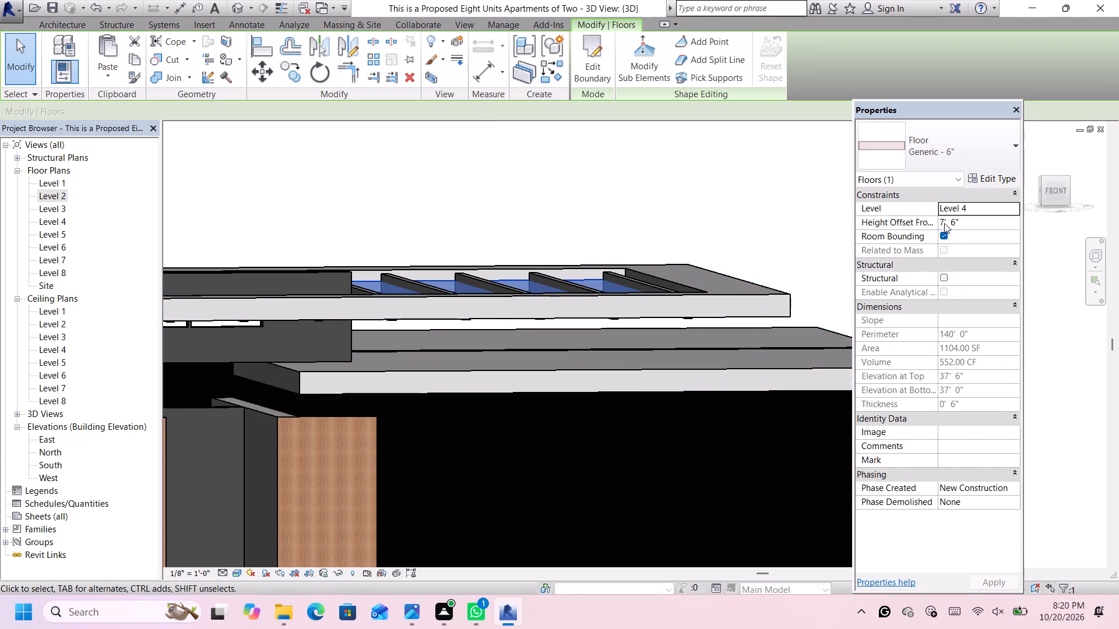
{"action": "left_click", "coordinate": [944, 222]}
{"action": "left_click", "coordinate": [944, 222]}
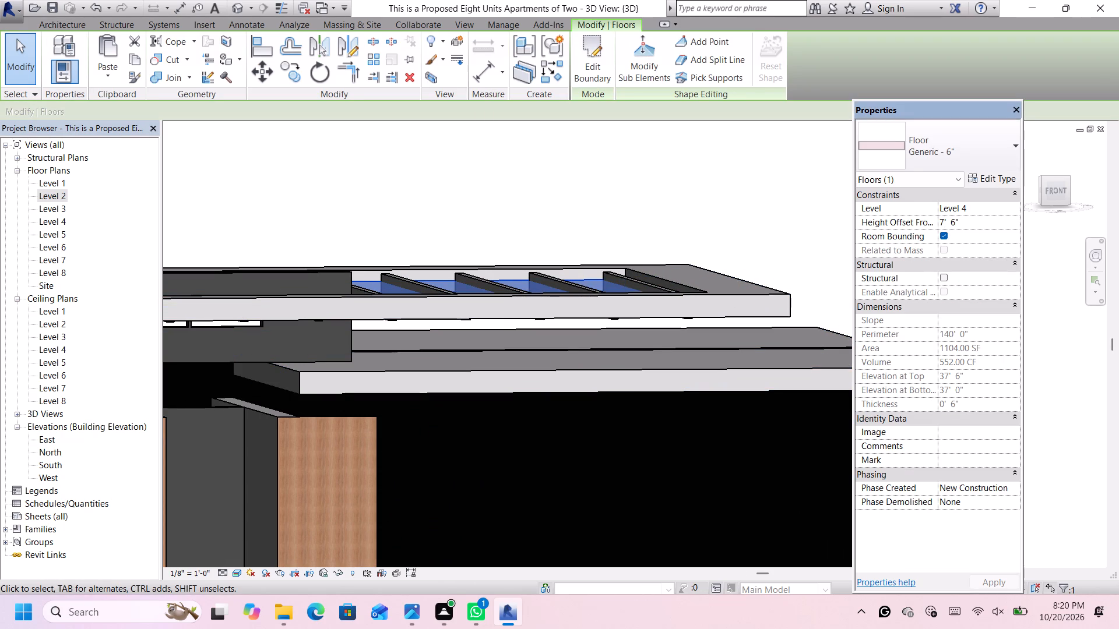
{"action": "key", "text": "BackSpace"}
{"action": "key", "text": "9"}
{"action": "key", "text": "Return"}
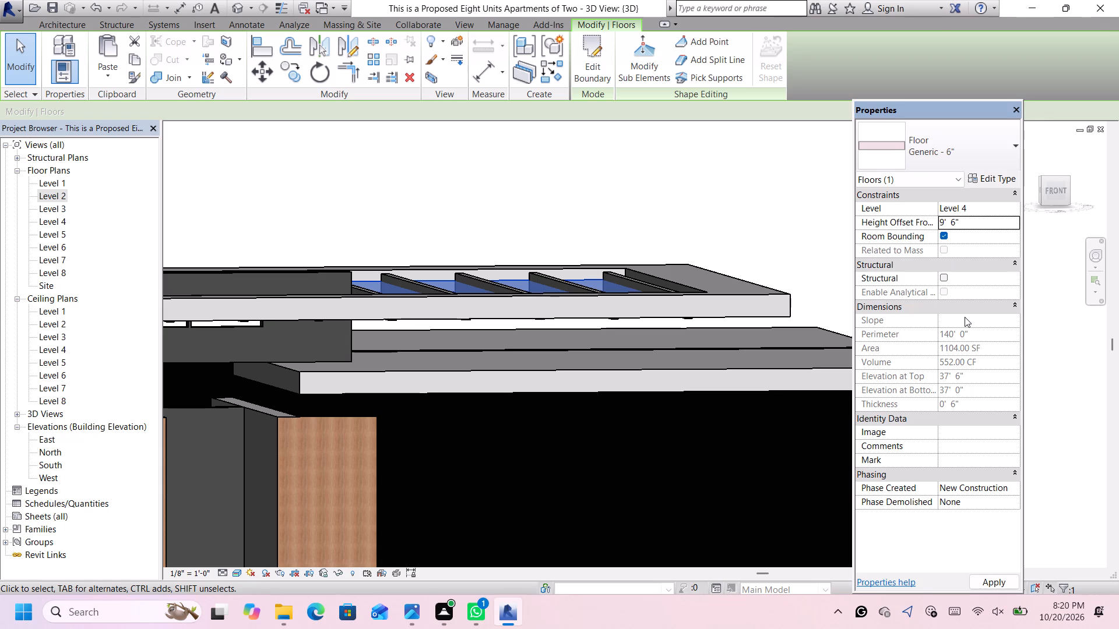
Set the height offset from Level 4 of the 12" slats in the top roof to 9' 10".
{"action": "scroll", "coordinate": [694, 252], "scroll_direction": "down", "scroll_amount": 3}
{"action": "scroll", "coordinate": [669, 288], "scroll_direction": "up", "scroll_amount": 5}
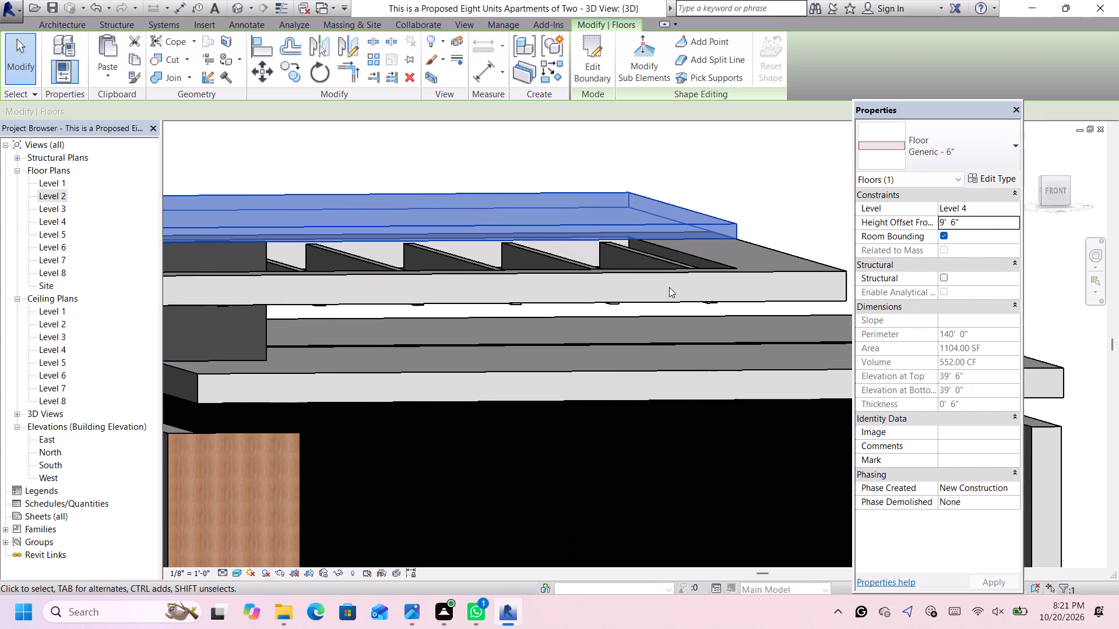
{"action": "left_click", "coordinate": [642, 261]}
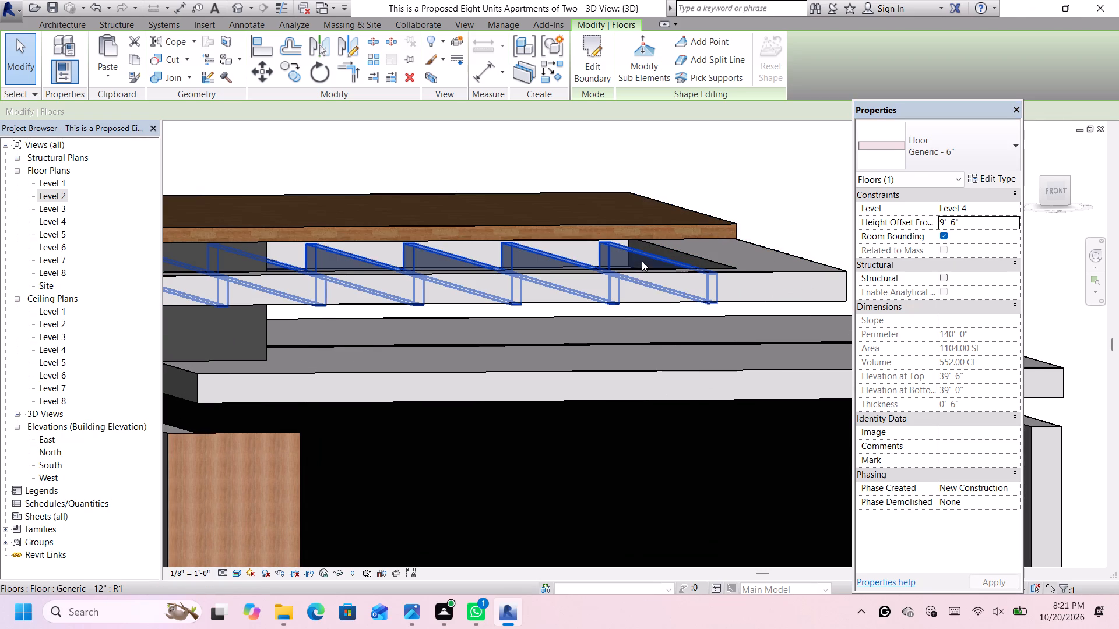
{"action": "scroll", "coordinate": [947, 222], "scroll_direction": "up", "scroll_amount": 1}
{"action": "left_click", "coordinate": [944, 220]}
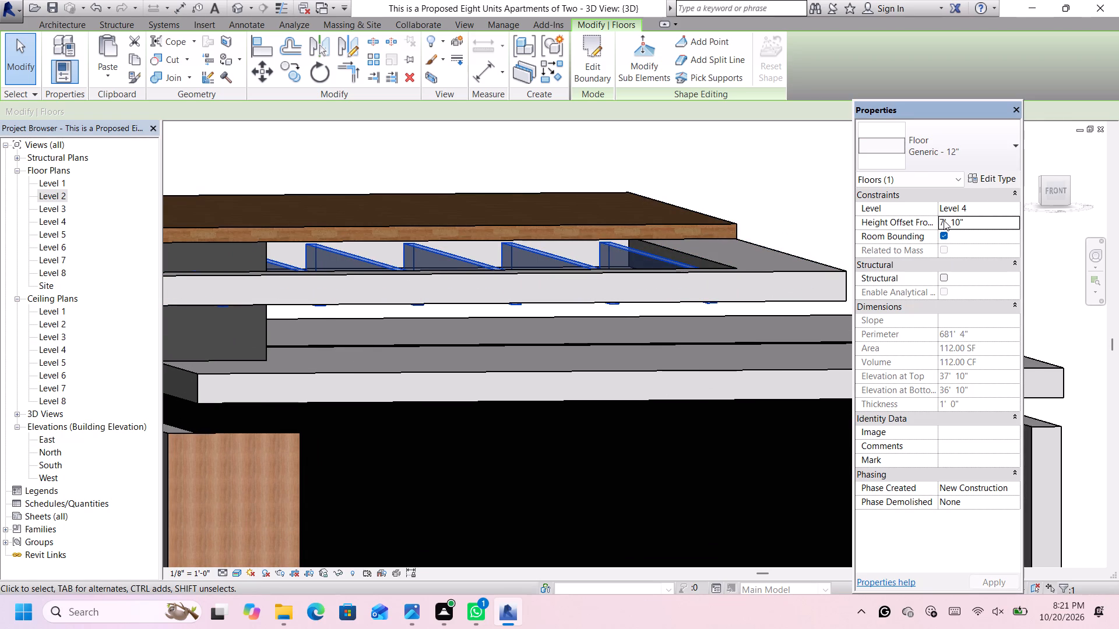
{"action": "left_click", "coordinate": [945, 221]}
{"action": "key", "text": "BackSpace"}
{"action": "key", "text": "9"}
{"action": "key", "text": "Return"}
Set the height offset from Level 4 of the 12" perimeter frame around the top roof slats to 10'.
{"action": "scroll", "coordinate": [754, 293], "scroll_direction": "down", "scroll_amount": 4}
{"action": "left_click", "coordinate": [758, 273]}
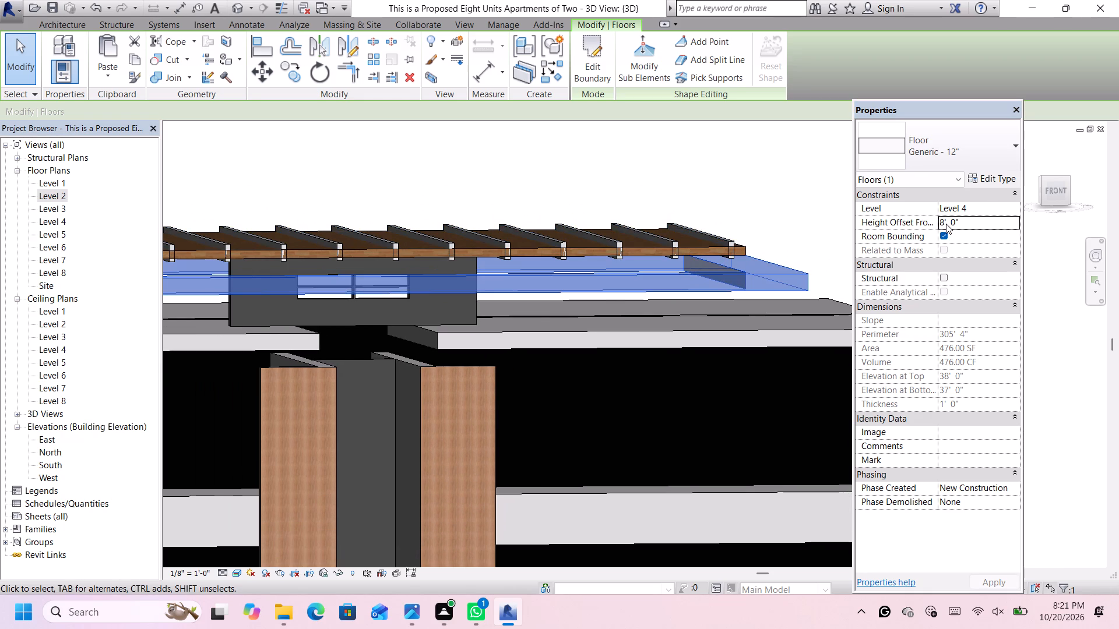
{"action": "scroll", "coordinate": [946, 224], "scroll_direction": "up", "scroll_amount": 2}
{"action": "left_click", "coordinate": [944, 224]}
{"action": "left_click", "coordinate": [944, 223]}
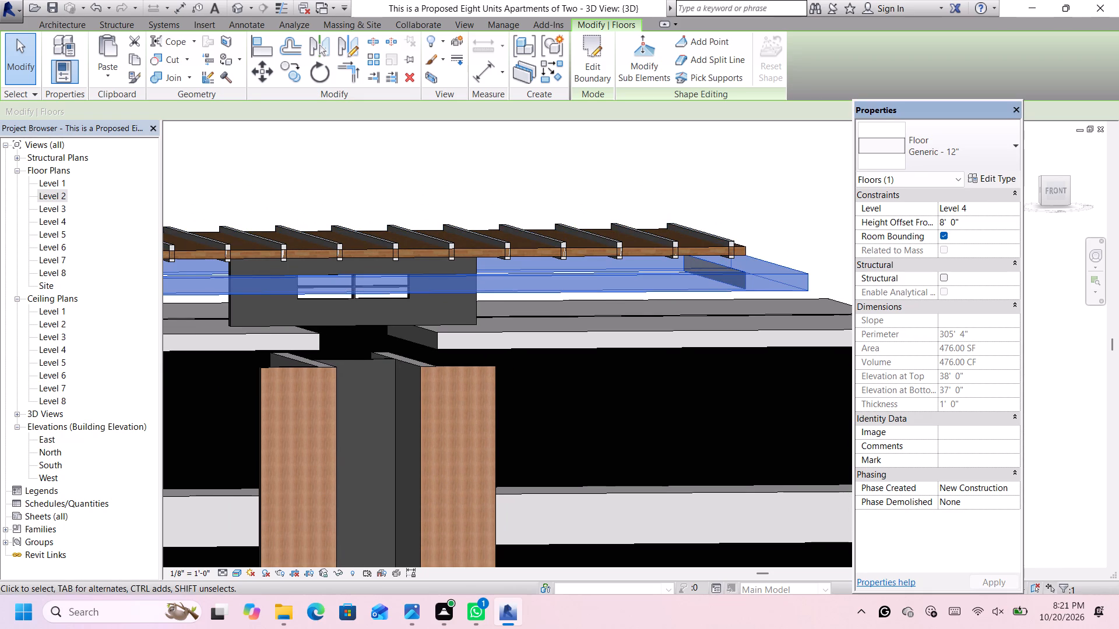
{"action": "key", "text": "BackSpace"}
{"action": "type", "text": "10"}
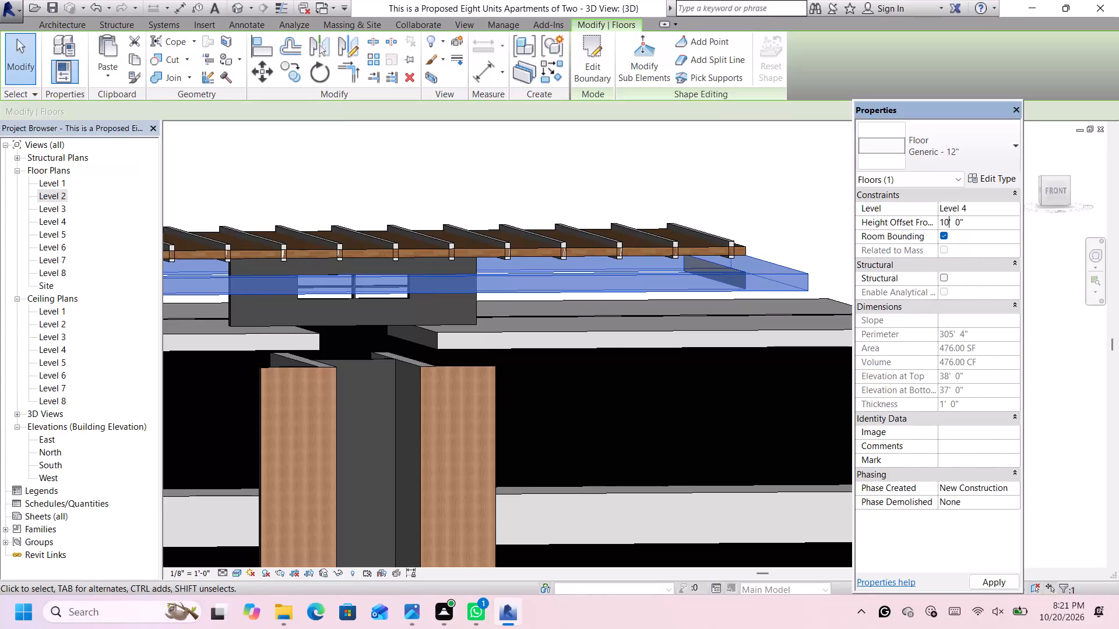
{"action": "key", "text": "Return"}
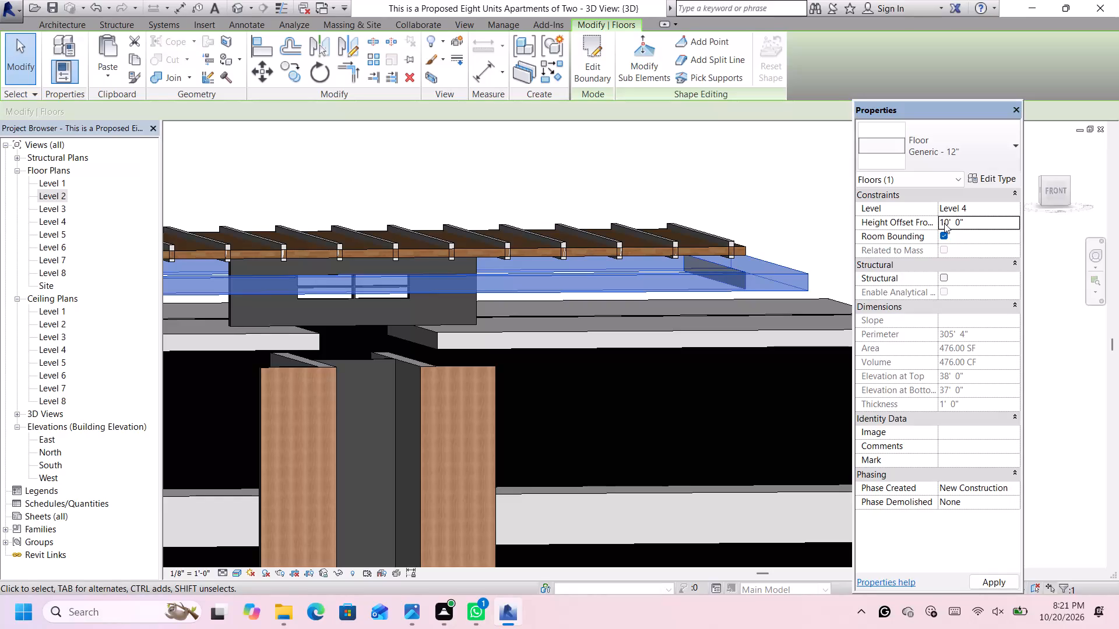
{"action": "key", "text": "Return"}
Set the unconnected height of the 12" end wall on the building's right side, seen from the front, to 35'.
{"action": "scroll", "coordinate": [466, 303], "scroll_direction": "down", "scroll_amount": 5}
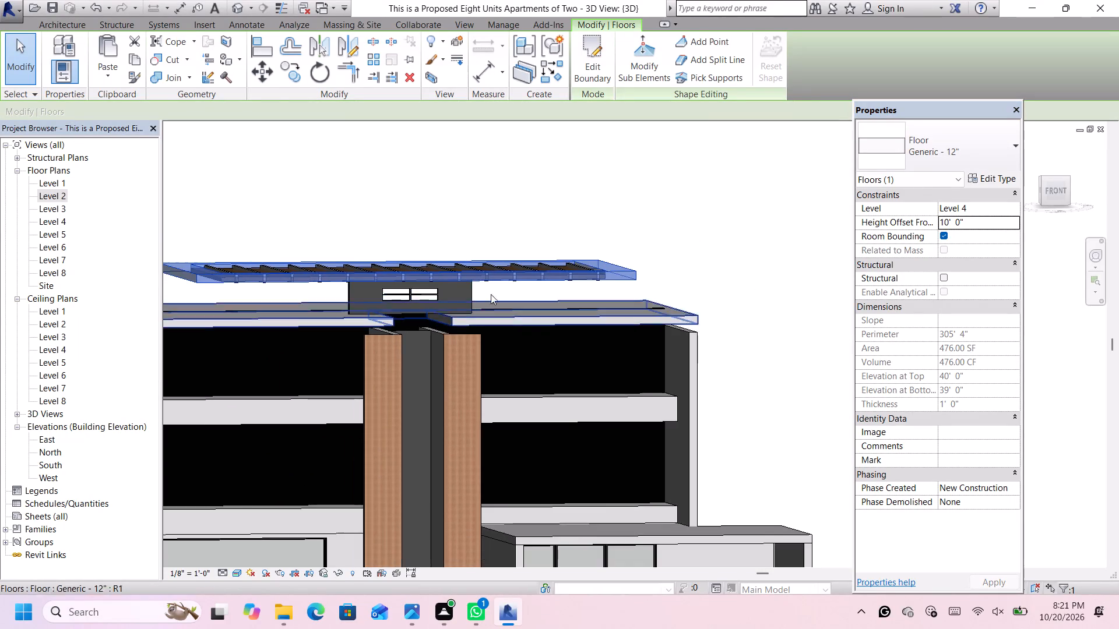
{"action": "scroll", "coordinate": [540, 286], "scroll_direction": "down", "scroll_amount": 4}
{"action": "scroll", "coordinate": [627, 301], "scroll_direction": "up", "scroll_amount": 2}
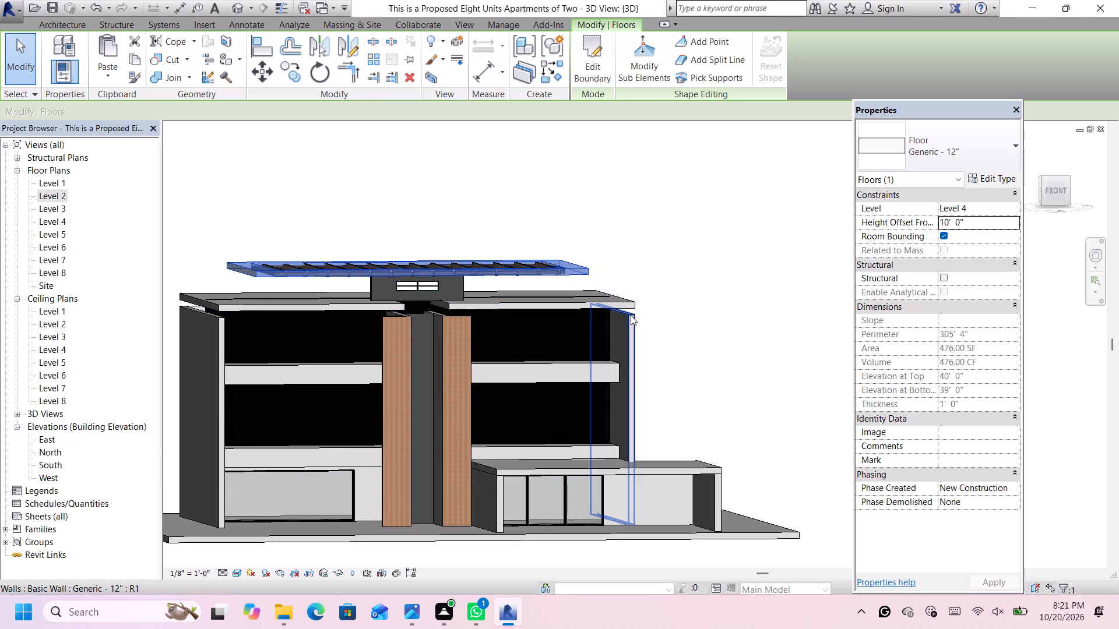
{"action": "left_click", "coordinate": [631, 315]}
{"action": "scroll", "coordinate": [653, 312], "scroll_direction": "up", "scroll_amount": 5}
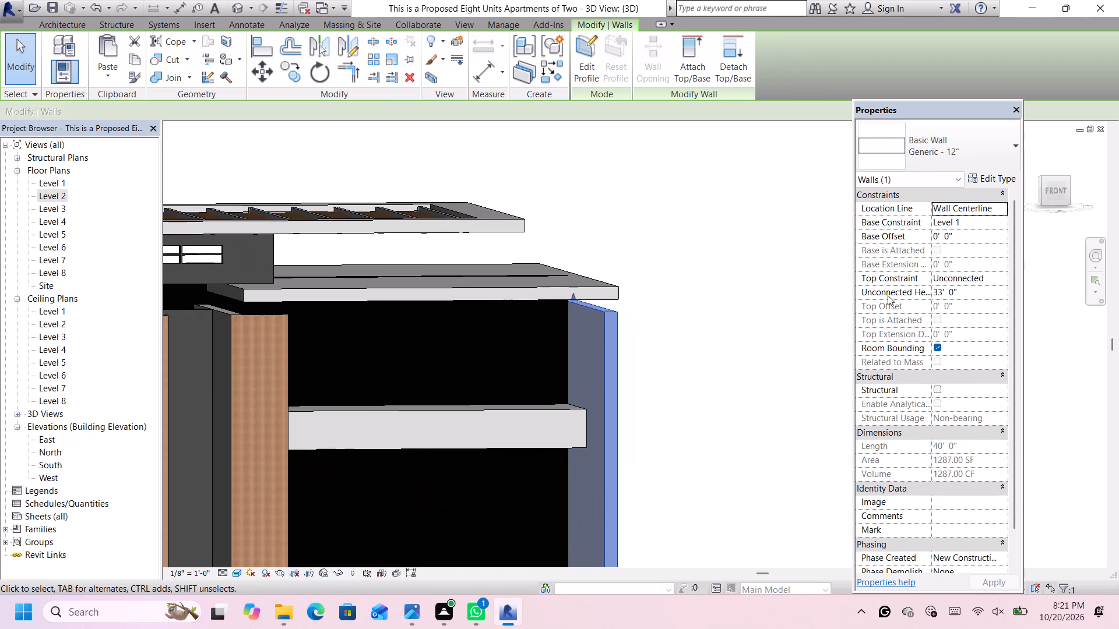
{"action": "scroll", "coordinate": [965, 304], "scroll_direction": "up", "scroll_amount": 3}
{"action": "scroll", "coordinate": [561, 340], "scroll_direction": "up", "scroll_amount": 4}
{"action": "scroll", "coordinate": [608, 312], "scroll_direction": "up", "scroll_amount": 3}
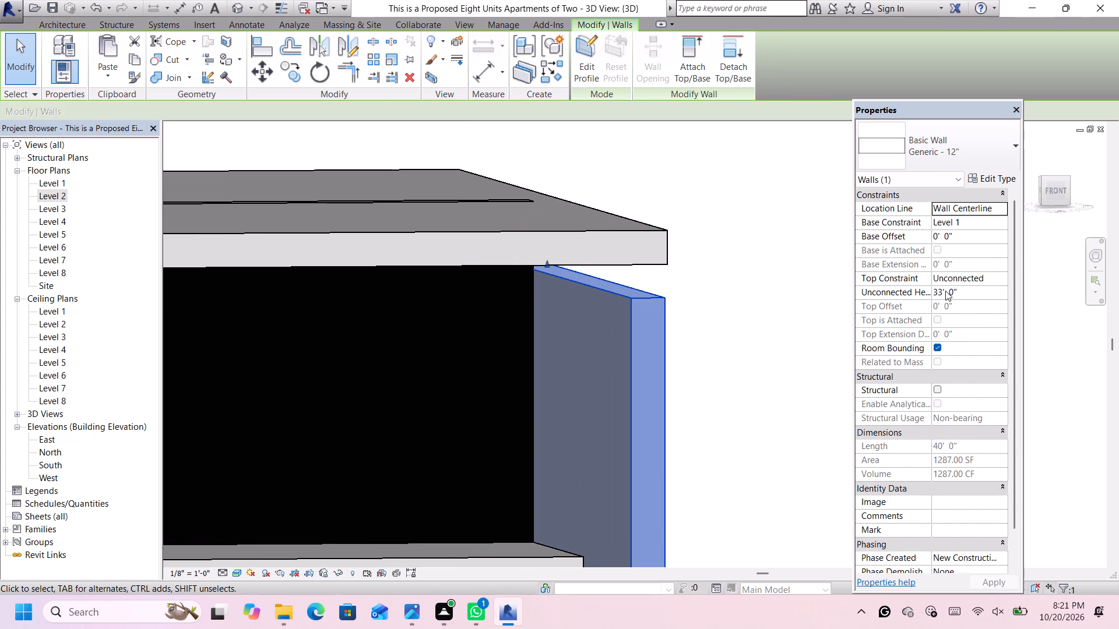
{"action": "left_click", "coordinate": [943, 289]}
{"action": "key", "text": "BackSpace"}
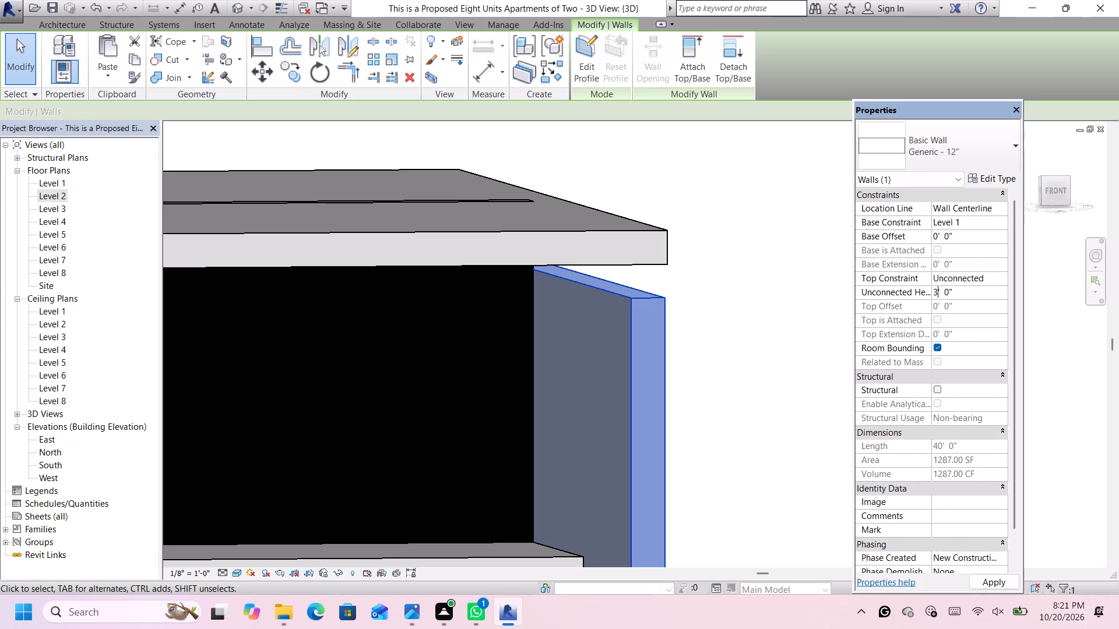
{"action": "key", "text": "5"}
{"action": "key", "text": "Return"}
{"action": "key", "text": "Return"}
Set the unconnected height of the 8" central wall between the two wood-clad front walls to 35'.
{"action": "scroll", "coordinate": [376, 434], "scroll_direction": "down", "scroll_amount": 5}
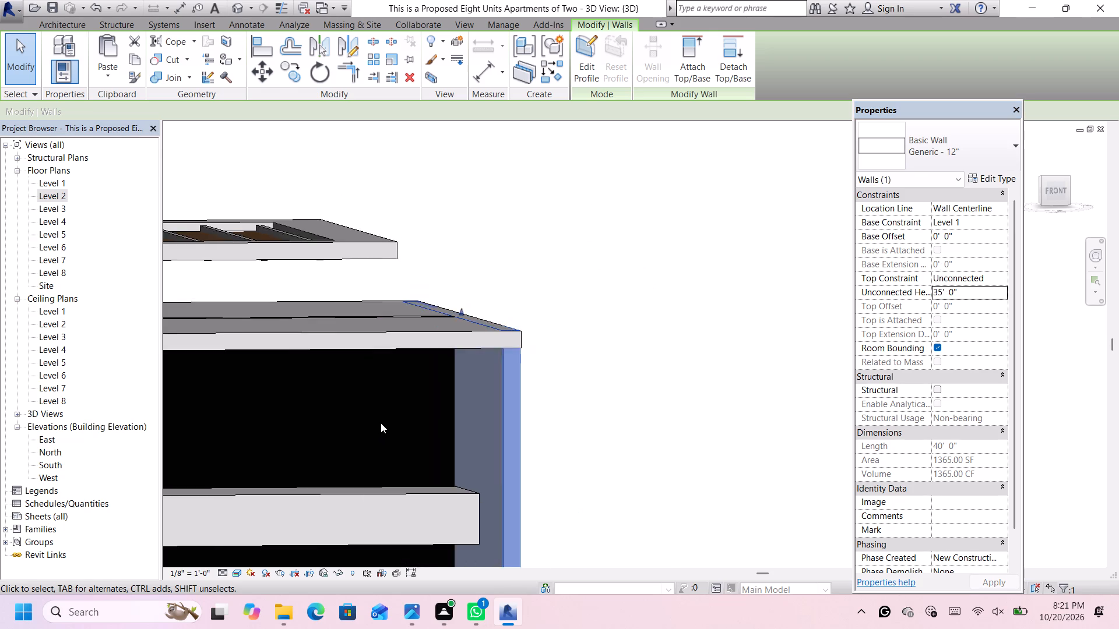
{"action": "scroll", "coordinate": [381, 423], "scroll_direction": "down", "scroll_amount": 12}
{"action": "scroll", "coordinate": [314, 411], "scroll_direction": "up", "scroll_amount": 10}
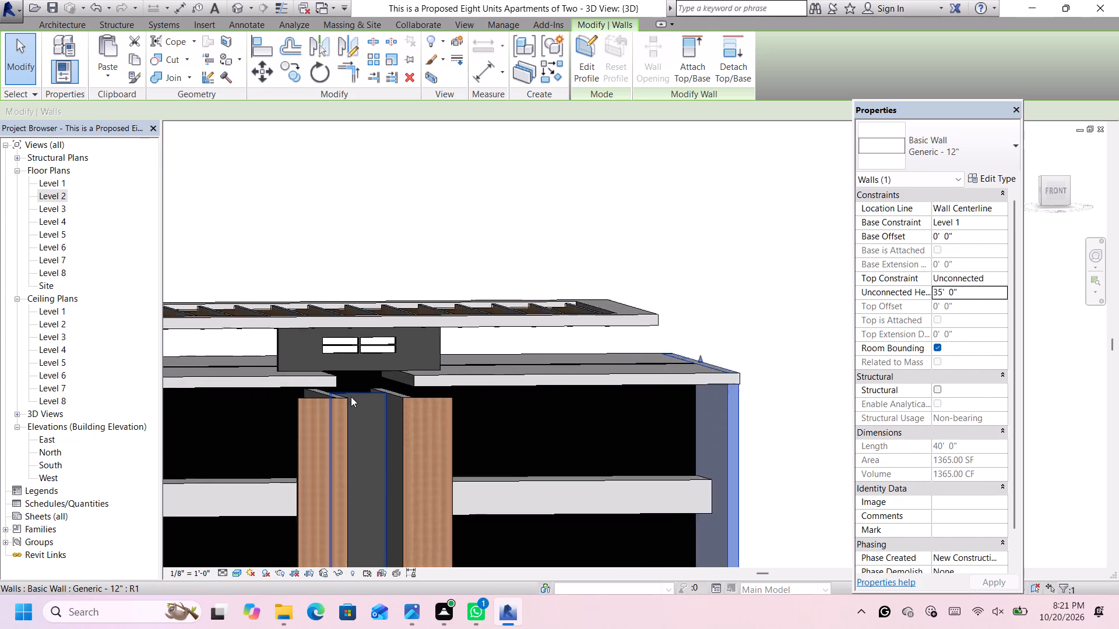
{"action": "scroll", "coordinate": [351, 397], "scroll_direction": "up", "scroll_amount": 2}
{"action": "left_click", "coordinate": [358, 396]}
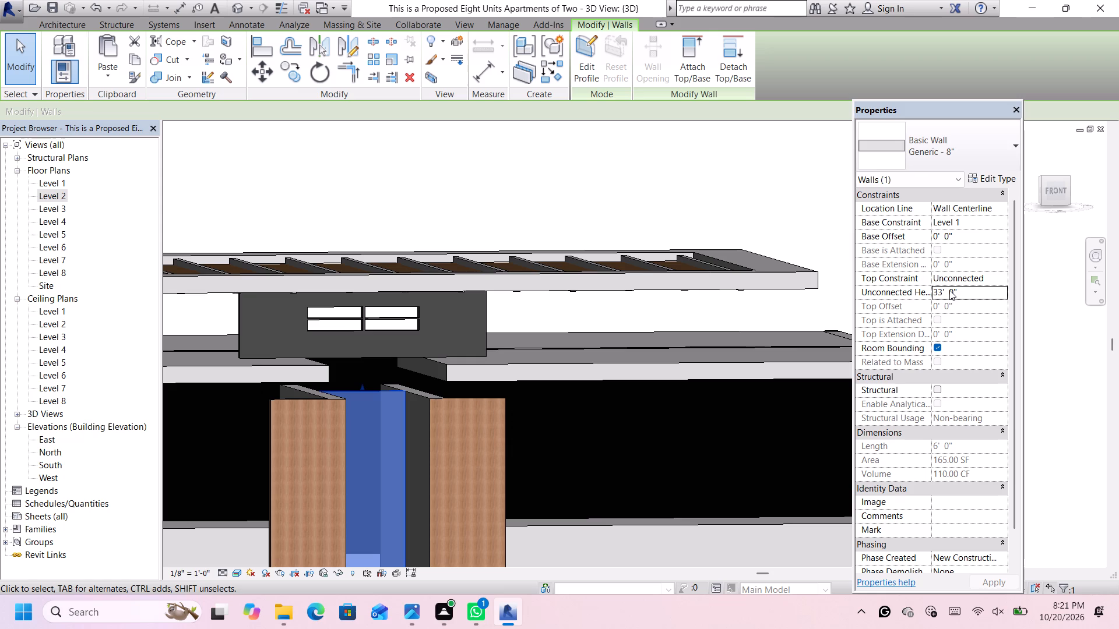
{"action": "left_click", "coordinate": [944, 293]}
{"action": "left_click", "coordinate": [940, 294]}
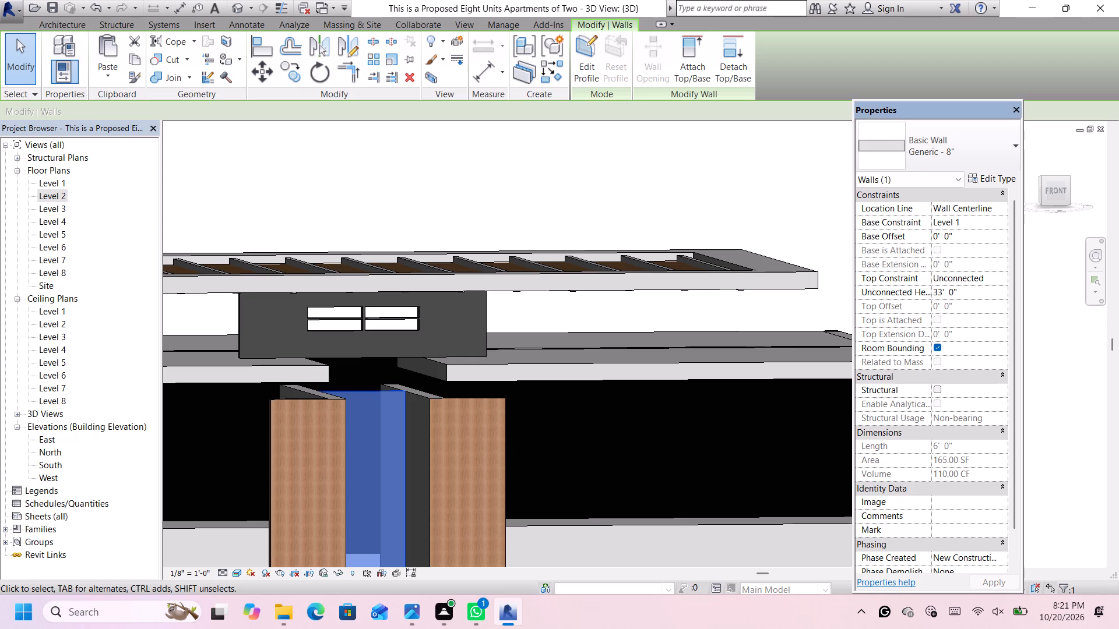
{"action": "key", "text": "BackSpace"}
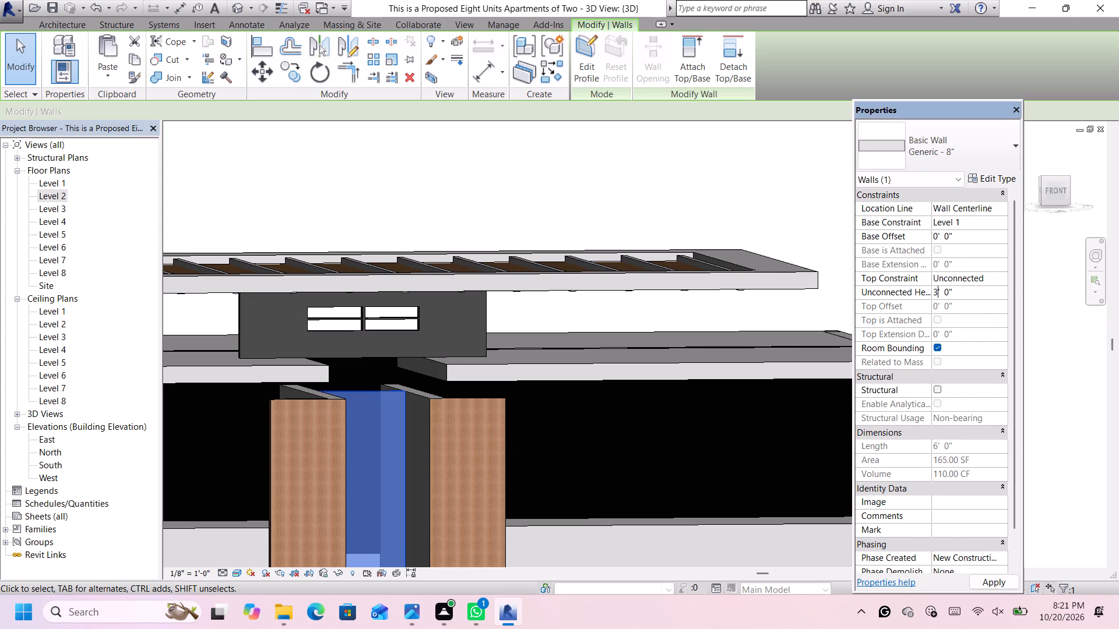
{"action": "key", "text": "5"}
{"action": "key", "text": "Return"}
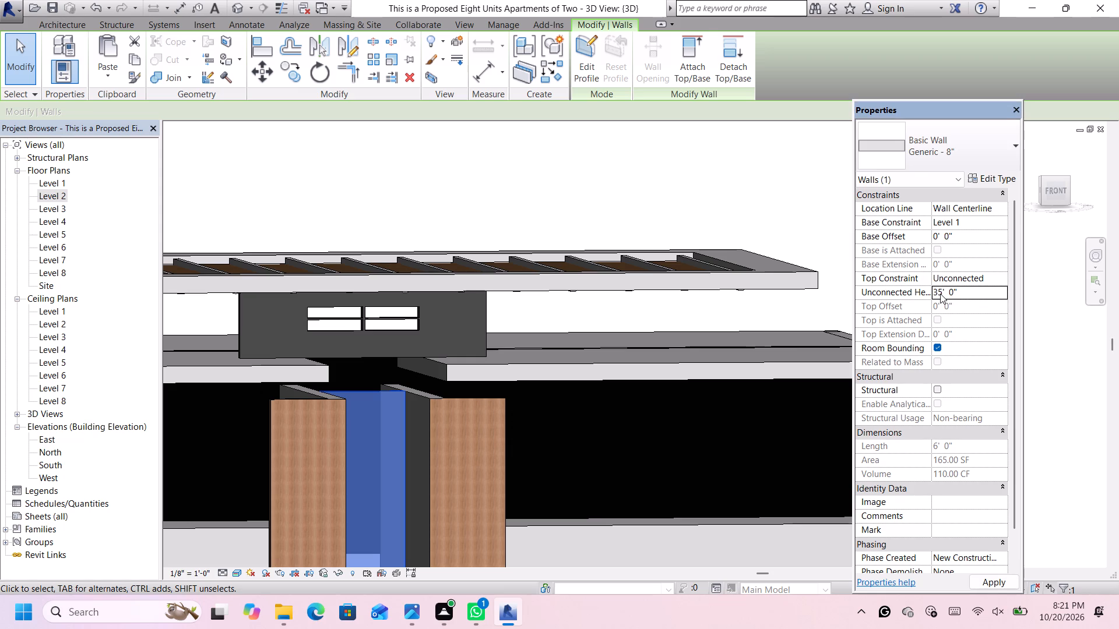
Set the unconnected height of the 12" wall flanking the central 8" wall on its right side to 35'.
{"action": "scroll", "coordinate": [398, 419], "scroll_direction": "up", "scroll_amount": 5}
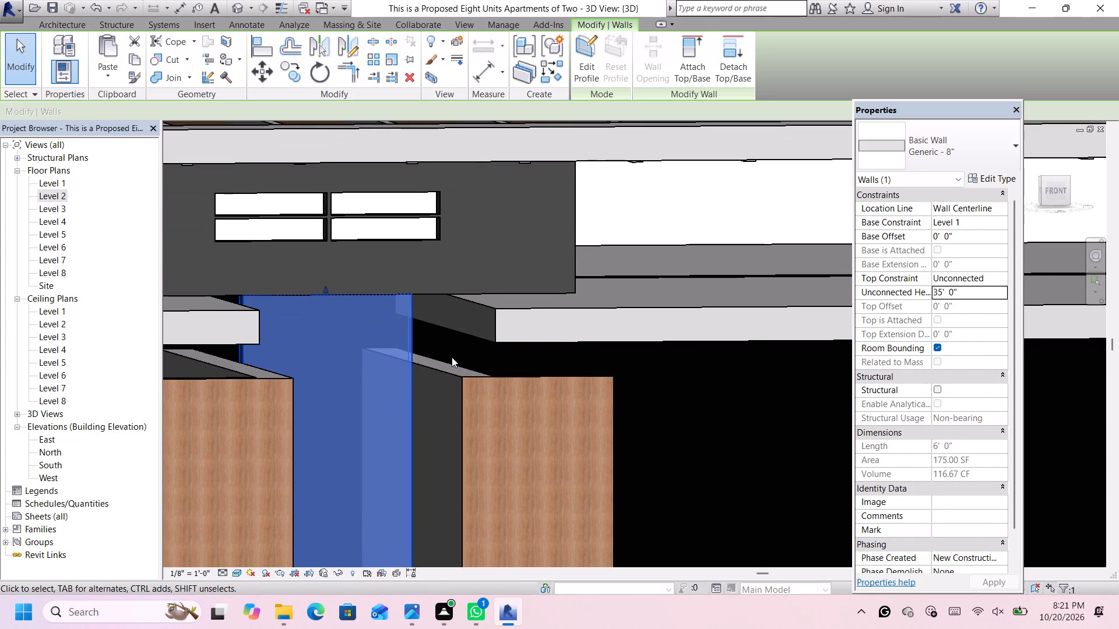
{"action": "left_click", "coordinate": [445, 366]}
{"action": "scroll", "coordinate": [445, 366], "scroll_direction": "down", "scroll_amount": 6}
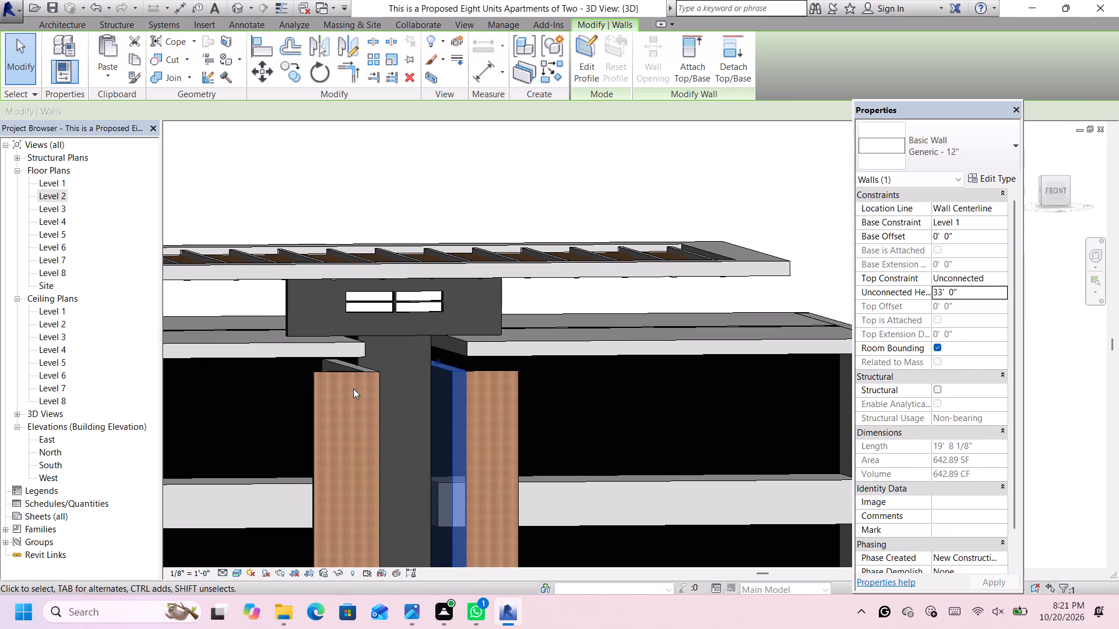
{"action": "scroll", "coordinate": [358, 381], "scroll_direction": "up", "scroll_amount": 2}
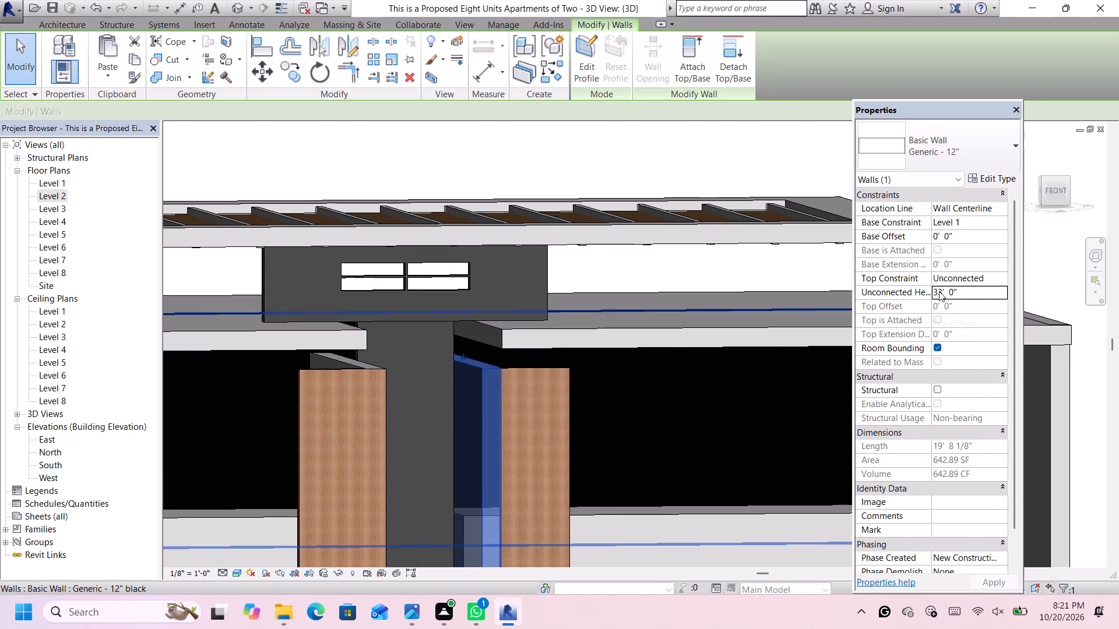
{"action": "left_click", "coordinate": [944, 288]}
{"action": "left_click", "coordinate": [941, 292]}
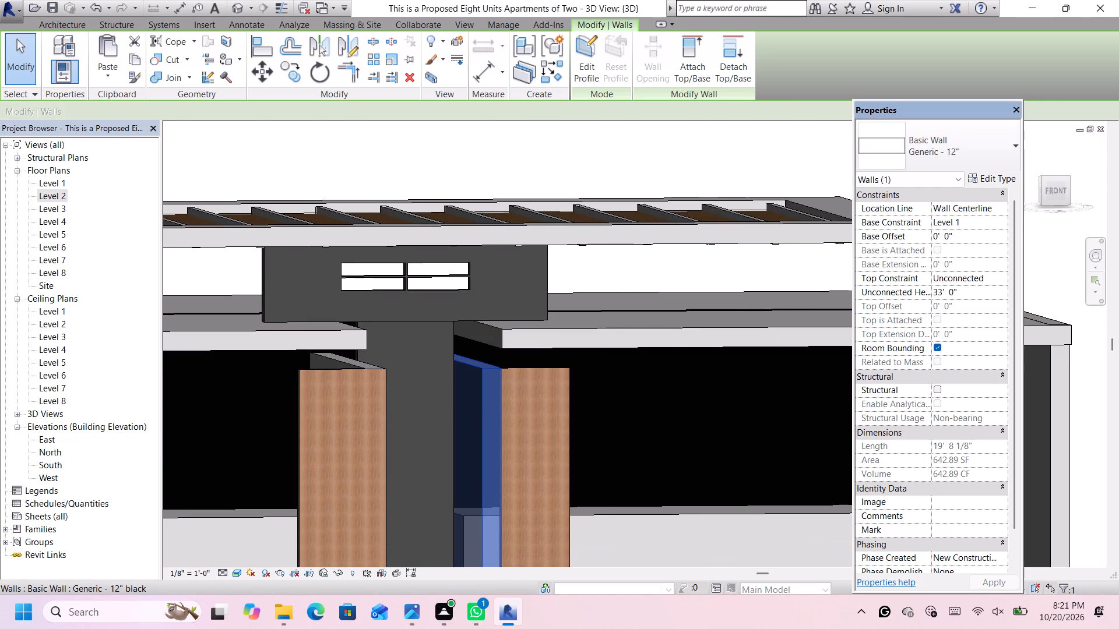
{"action": "key", "text": "BackSpace"}
{"action": "key", "text": "5"}
{"action": "key", "text": "Return"}
{"action": "key", "text": "Return"}
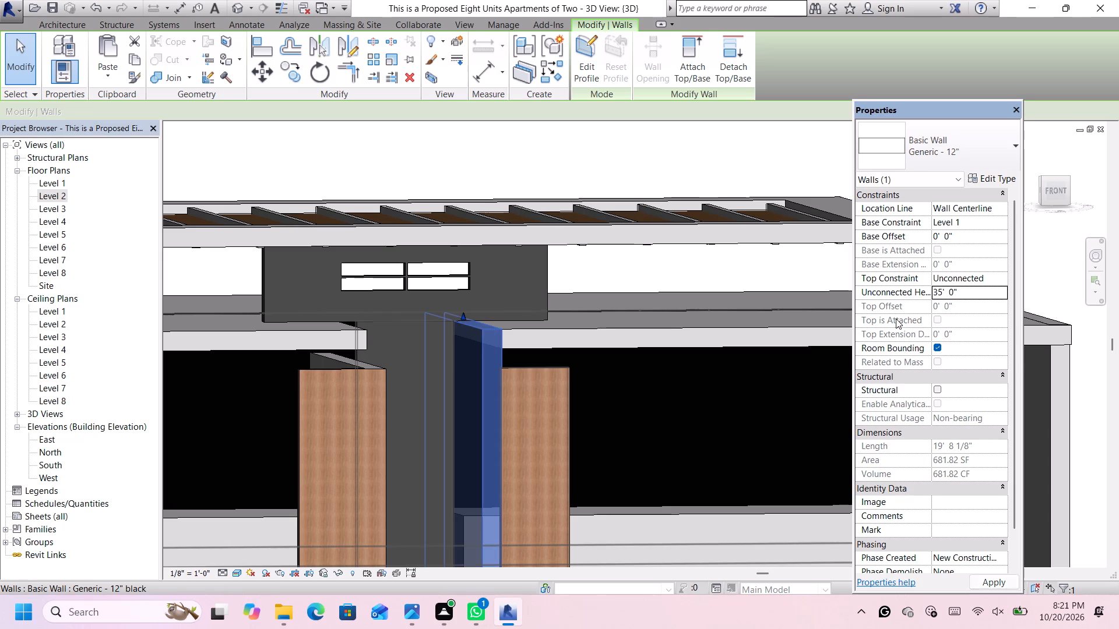
Set the unconnected height of the 12" wall flanking the central 8" wall on its left side, seen from the front, to 35'.
{"action": "left_click", "coordinate": [343, 359]}
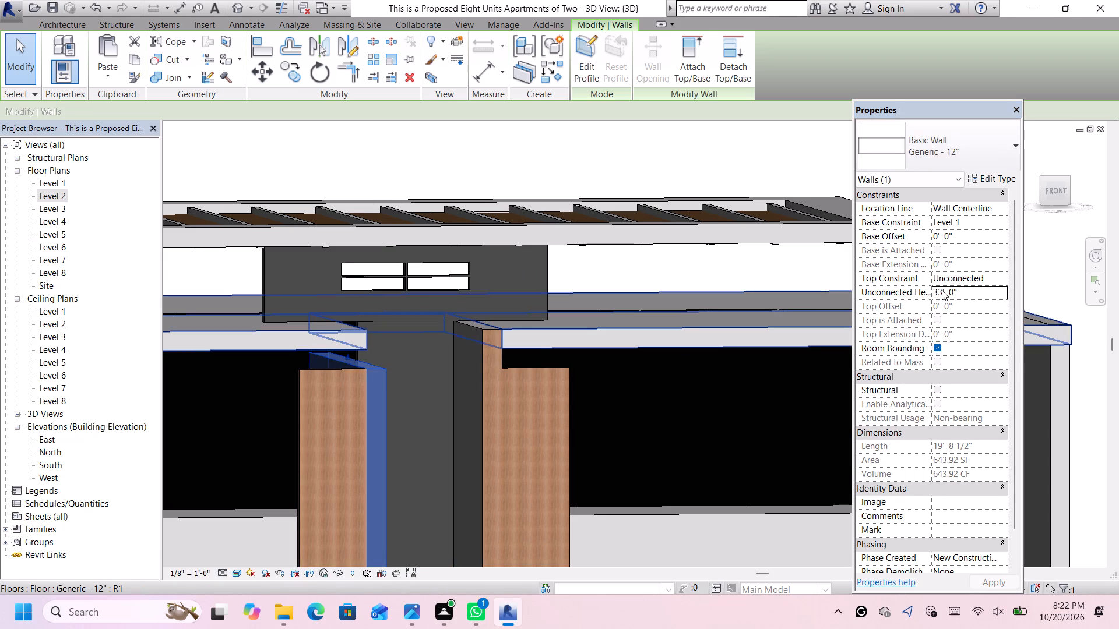
{"action": "left_click", "coordinate": [942, 290]}
{"action": "left_click", "coordinate": [942, 291]}
{"action": "key", "text": "BackSpace"}
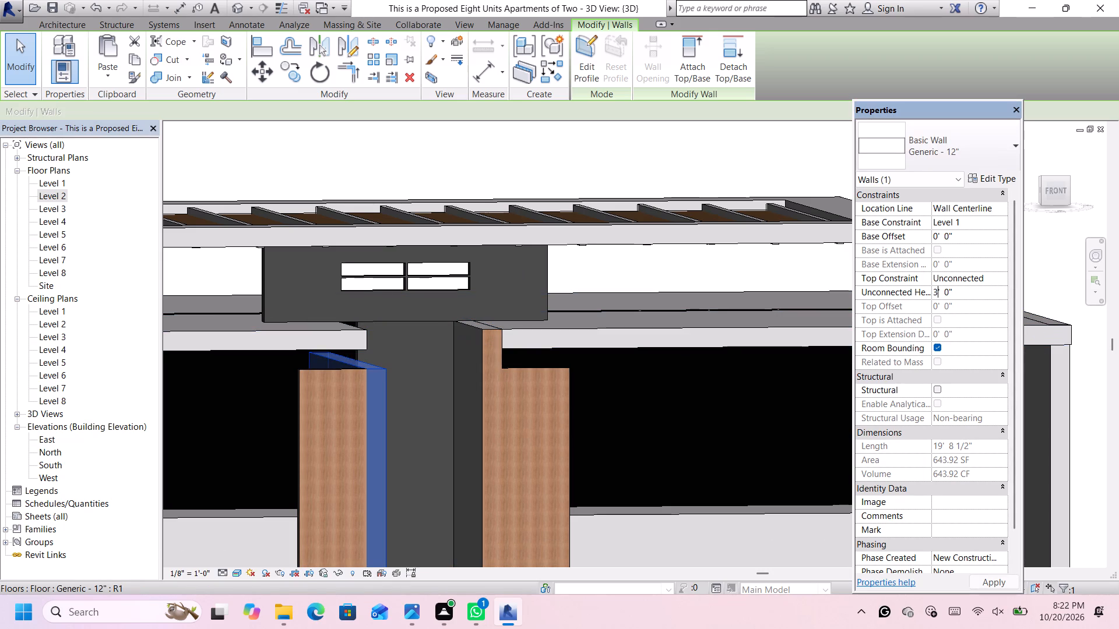
{"action": "key", "text": "5"}
{"action": "key", "text": "Return"}
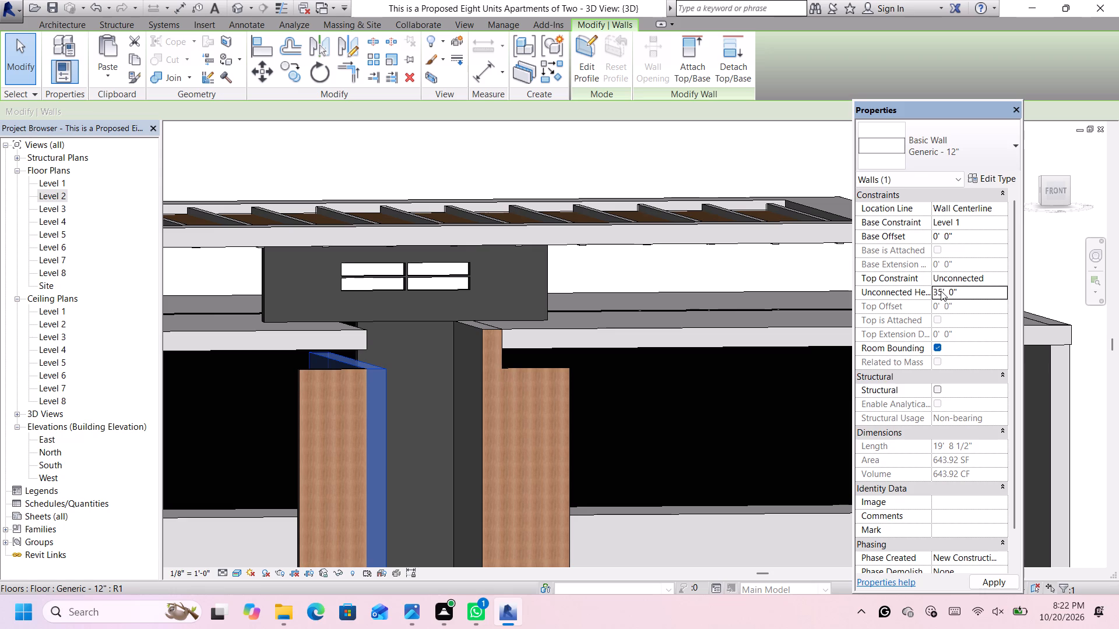
{"action": "key", "text": "Return"}
Set the unconnected height of the 12" end wall on the building's left side, seen from the front, to 35'.
{"action": "scroll", "coordinate": [693, 314], "scroll_direction": "down", "scroll_amount": 4}
{"action": "scroll", "coordinate": [476, 294], "scroll_direction": "down", "scroll_amount": 6}
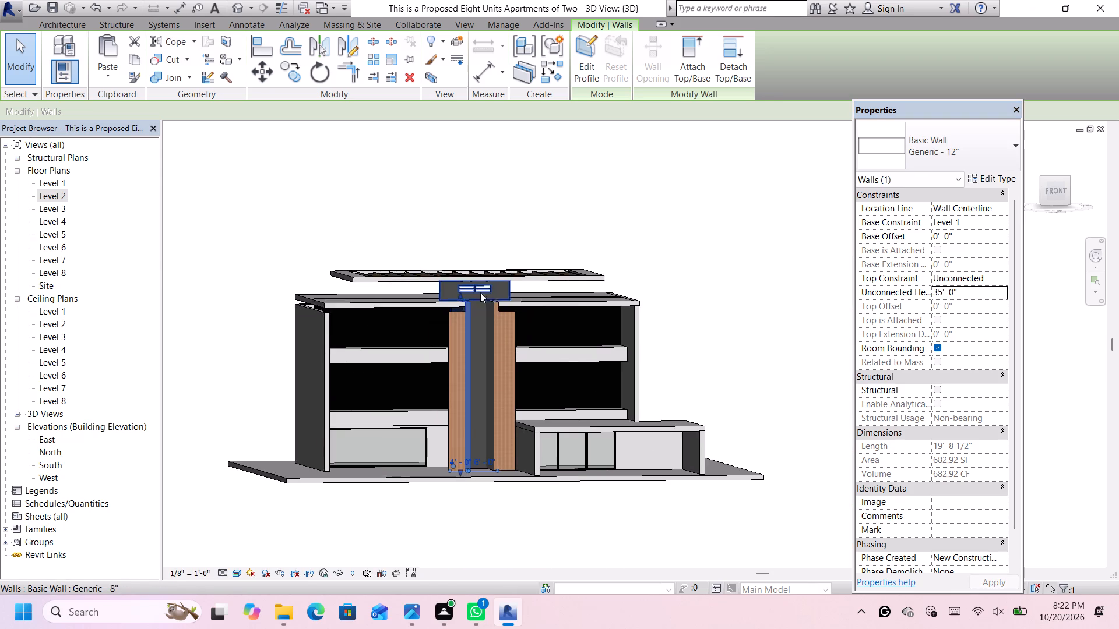
{"action": "scroll", "coordinate": [334, 307], "scroll_direction": "up", "scroll_amount": 5}
{"action": "left_click", "coordinate": [311, 306]}
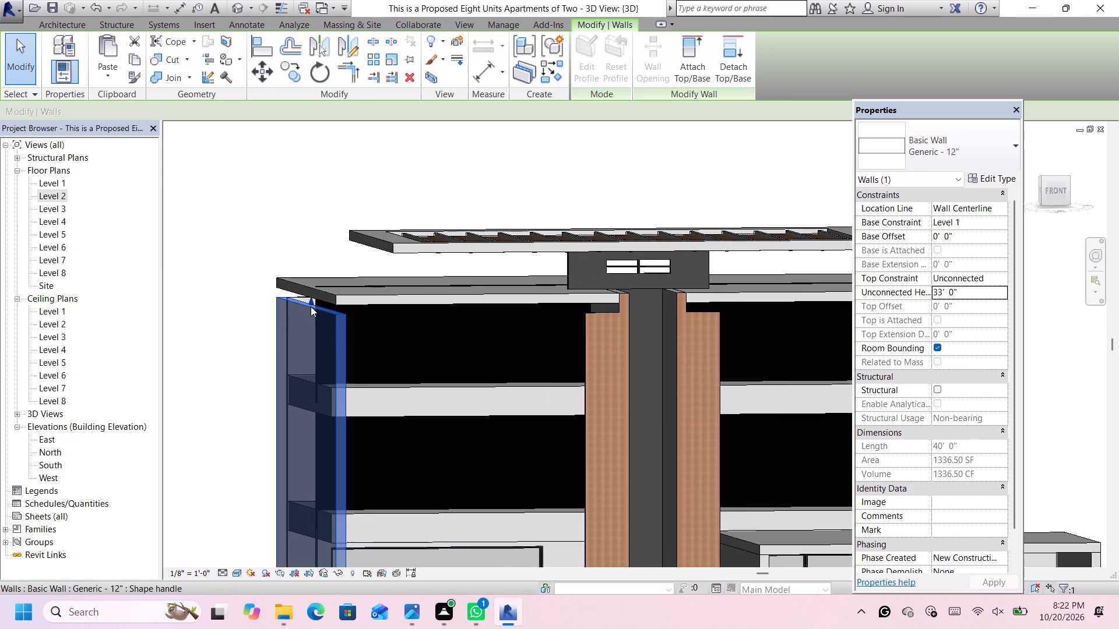
{"action": "scroll", "coordinate": [311, 306], "scroll_direction": "down", "scroll_amount": 6}
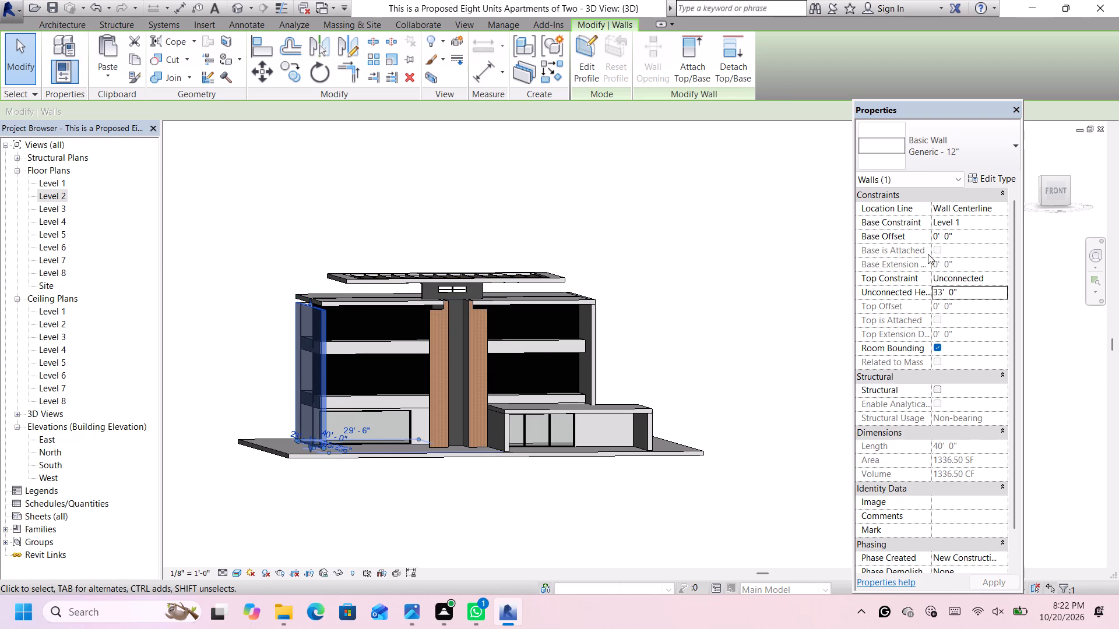
{"action": "scroll", "coordinate": [936, 272], "scroll_direction": "up", "scroll_amount": 4}
{"action": "left_click", "coordinate": [943, 292]}
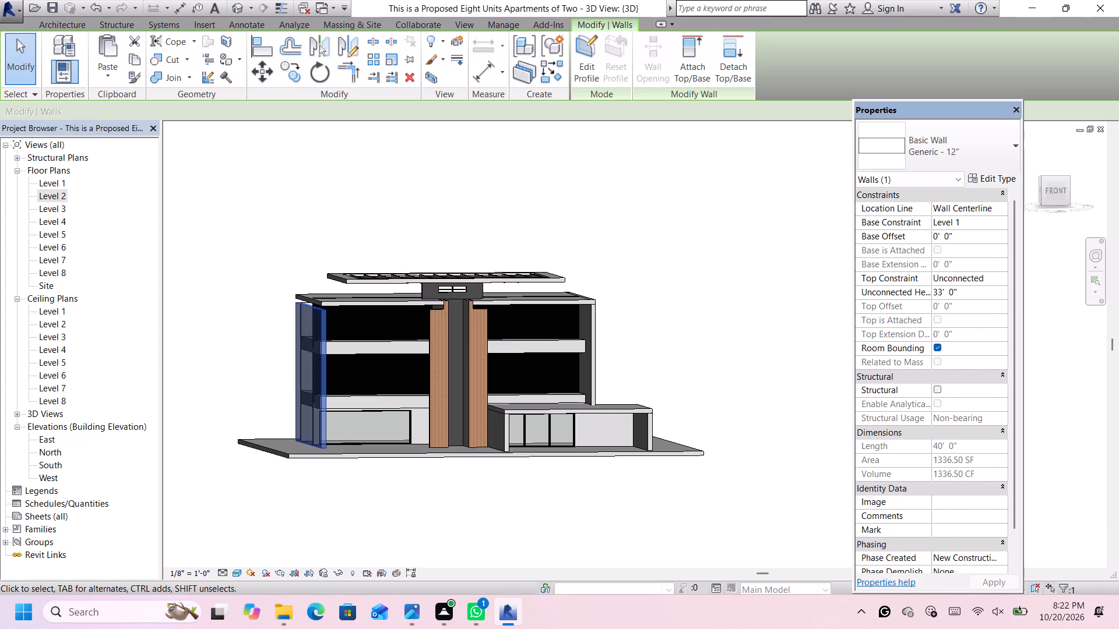
{"action": "key", "text": "BackSpace"}
{"action": "key", "text": "5"}
{"action": "key", "text": "Return"}
{"action": "key", "text": "Return"}
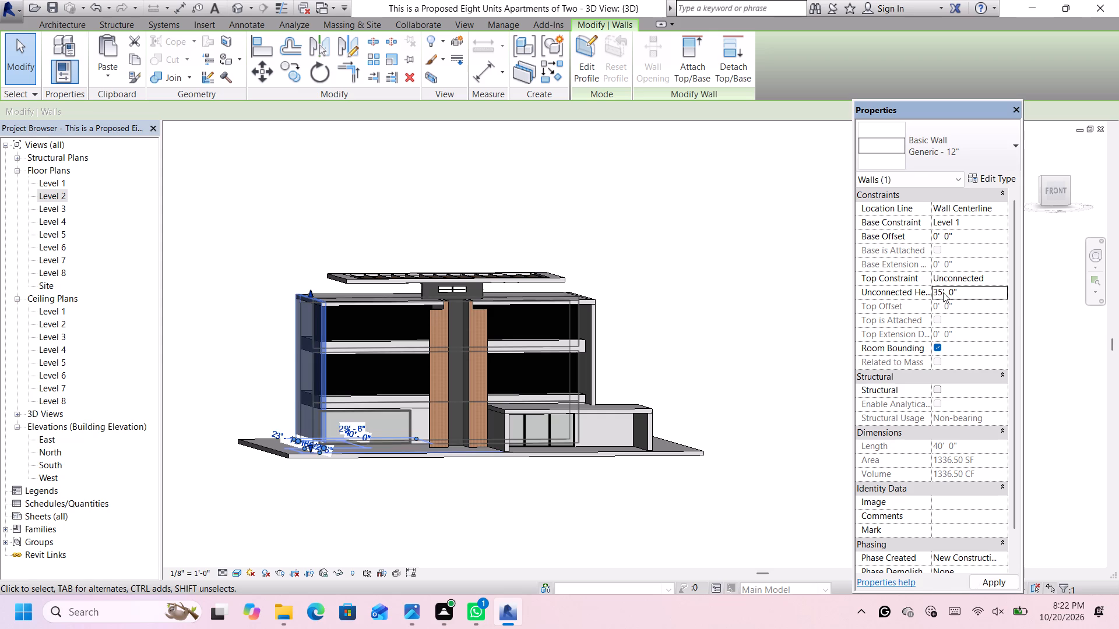
Set the unconnected height of the wood-clad 8" front wall left of the central wall to 35'.
{"action": "scroll", "coordinate": [345, 304], "scroll_direction": "up", "scroll_amount": 5}
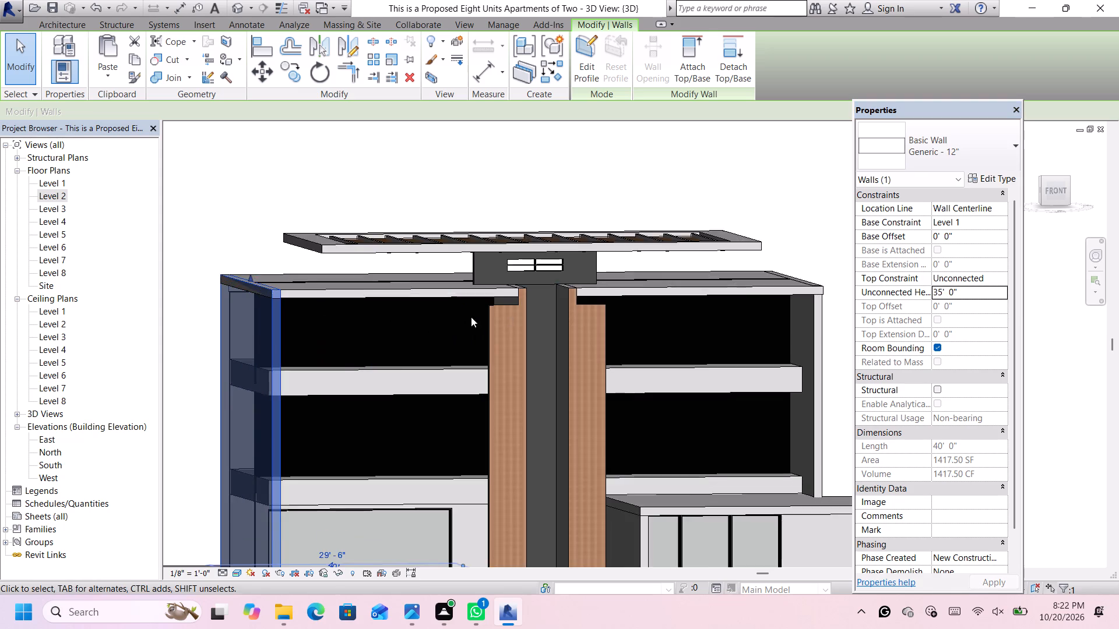
{"action": "scroll", "coordinate": [510, 313], "scroll_direction": "up", "scroll_amount": 10}
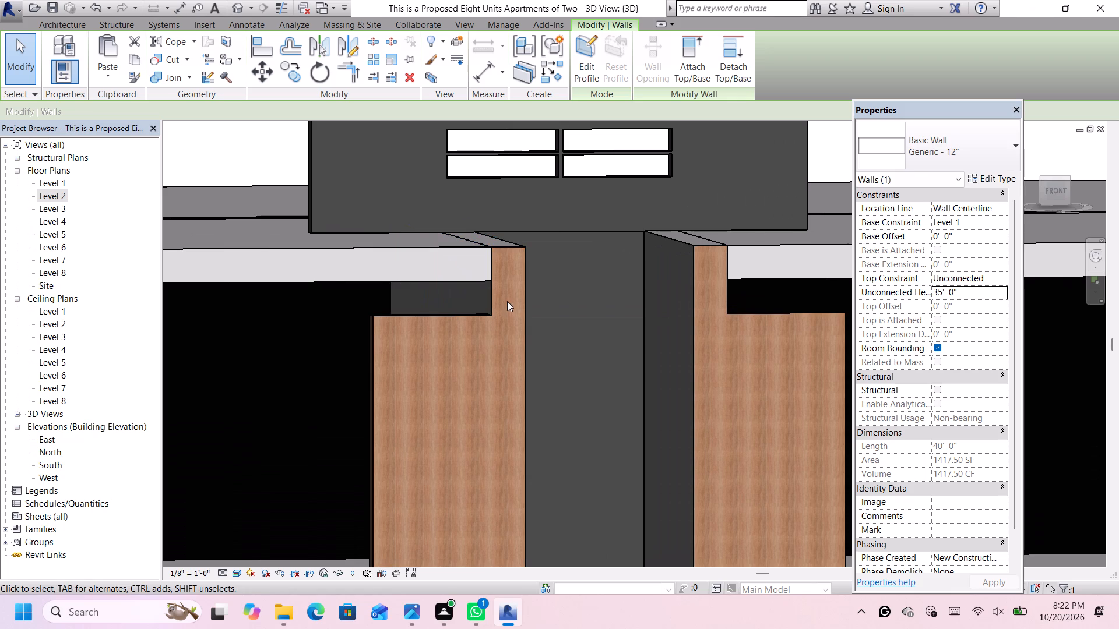
{"action": "left_click", "coordinate": [450, 317]}
{"action": "left_click", "coordinate": [942, 291]}
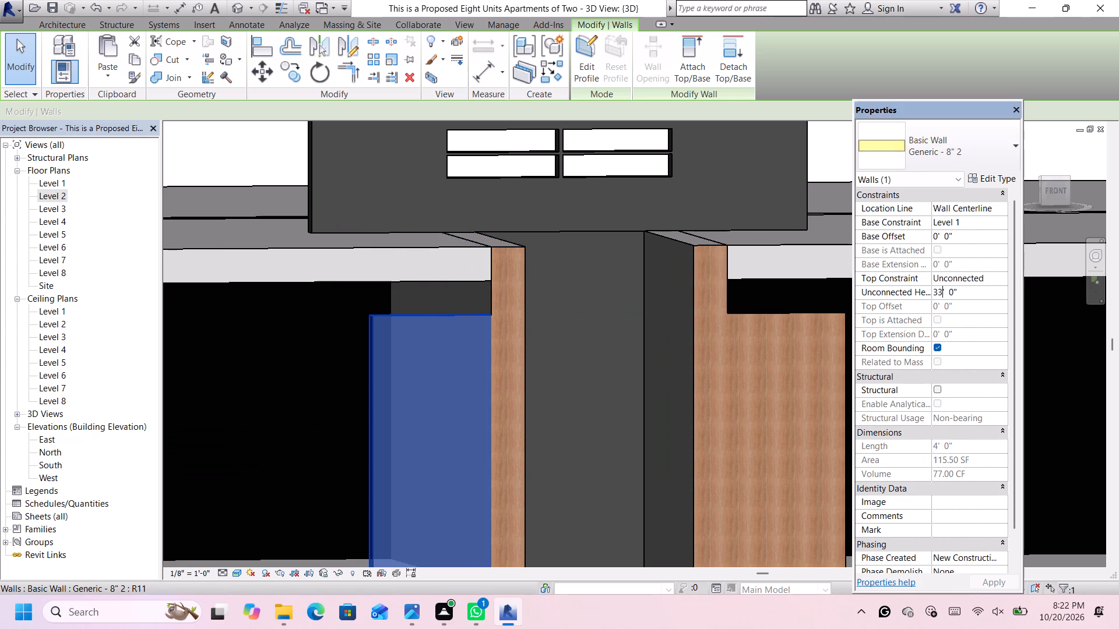
{"action": "key", "text": "BackSpace"}
{"action": "key", "text": "5"}
{"action": "key", "text": "Return"}
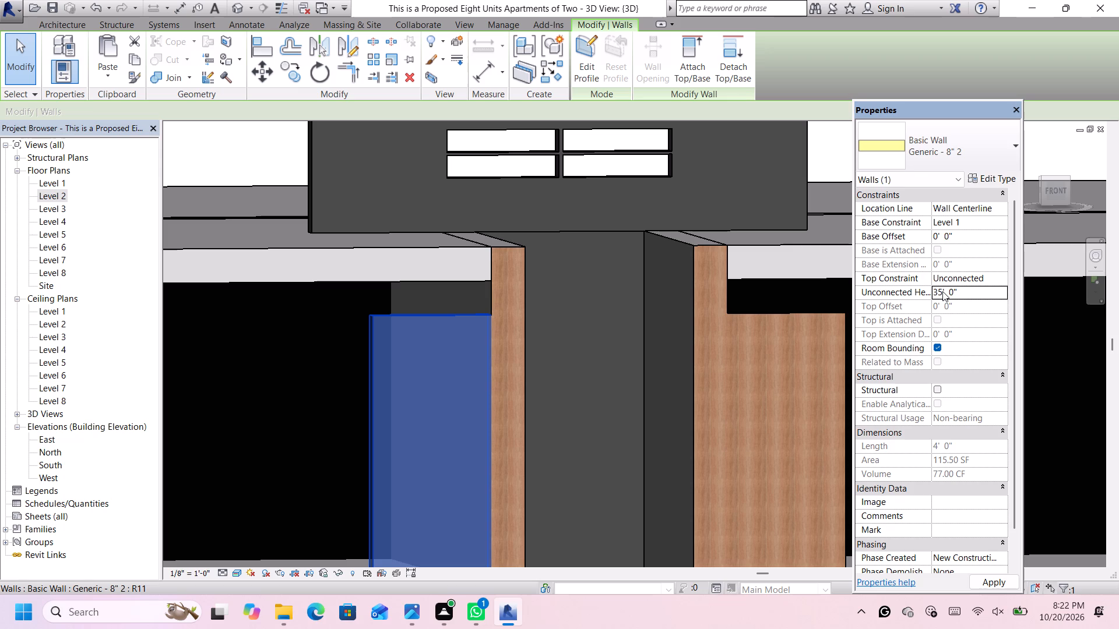
{"action": "key", "text": "Return"}
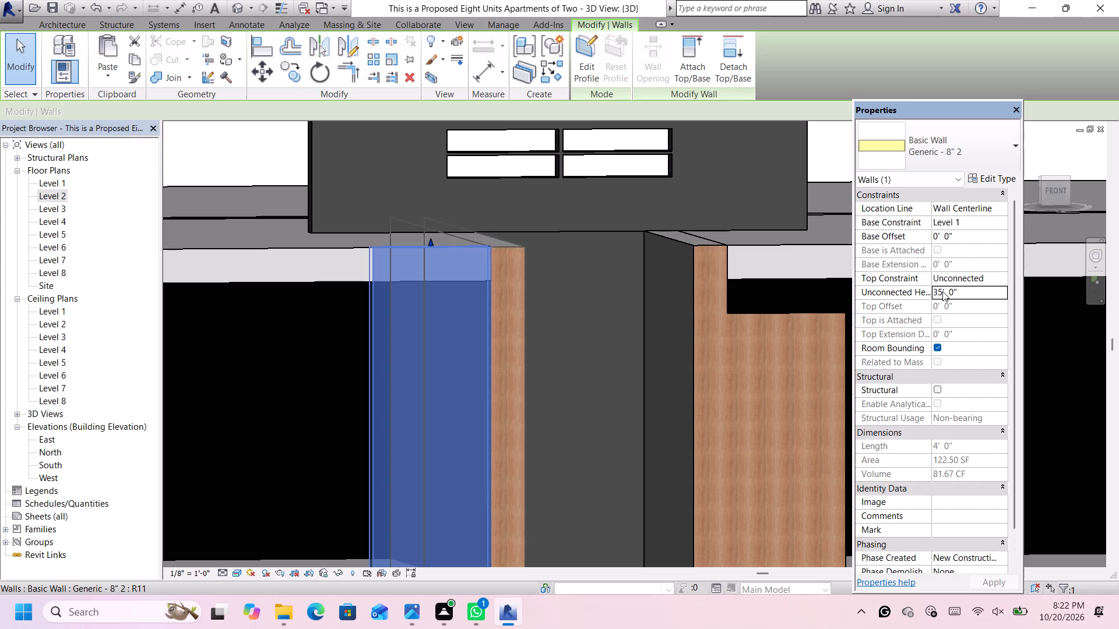
Set the unconnected height of the wood-clad 8" front wall right of the central wall to 35'.
{"action": "left_click", "coordinate": [741, 315]}
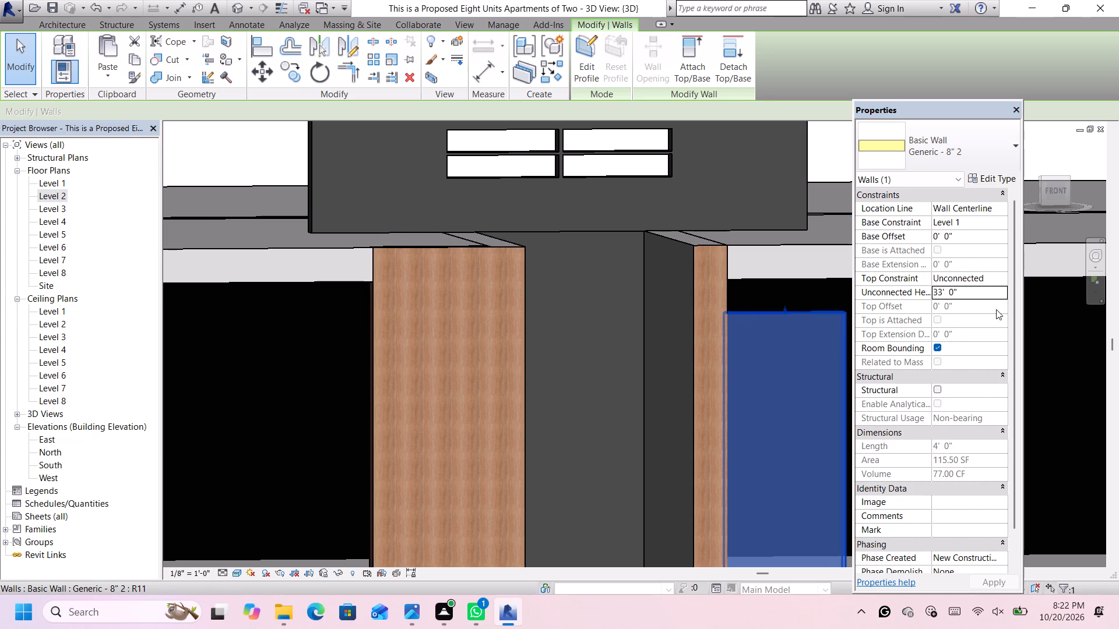
{"action": "left_click", "coordinate": [943, 295]}
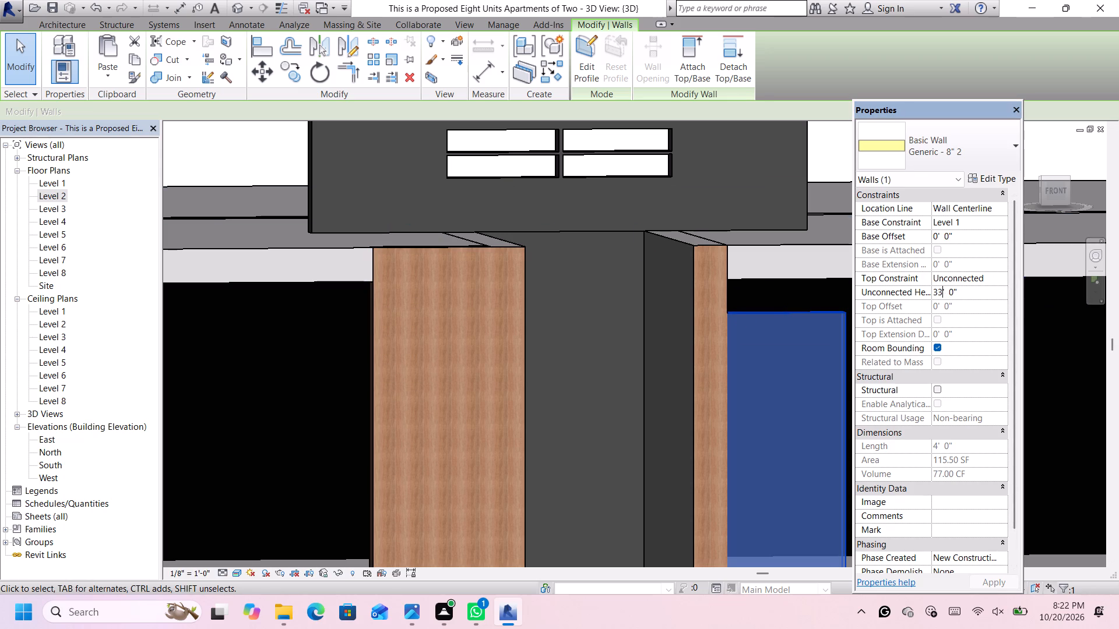
{"action": "key", "text": "BackSpace"}
{"action": "key", "text": "5"}
{"action": "key", "text": "Return"}
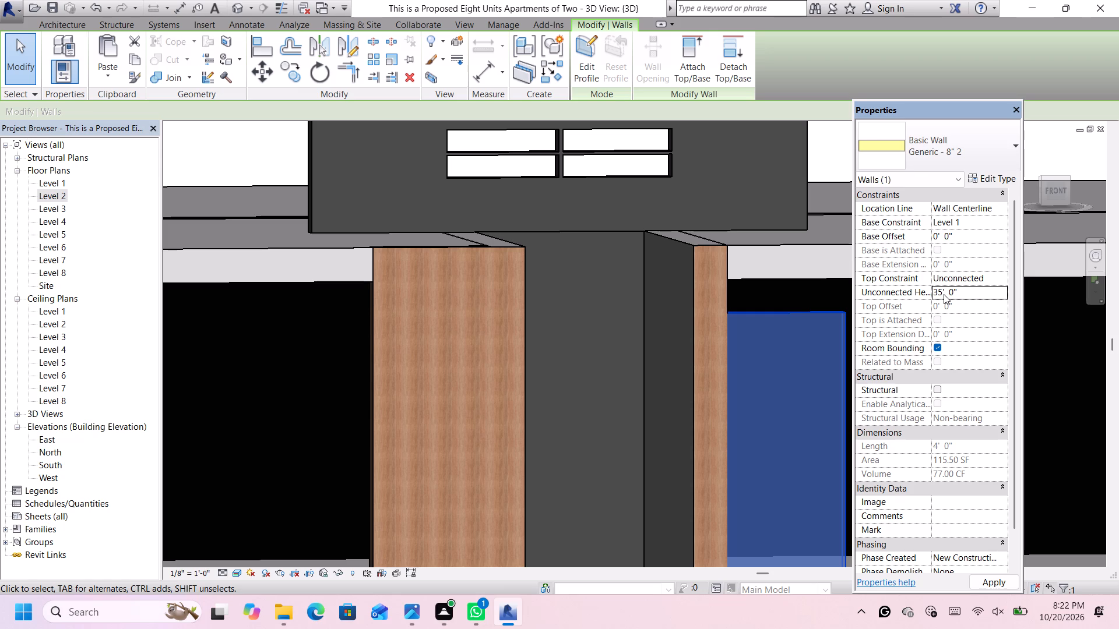
{"action": "key", "text": "Return"}
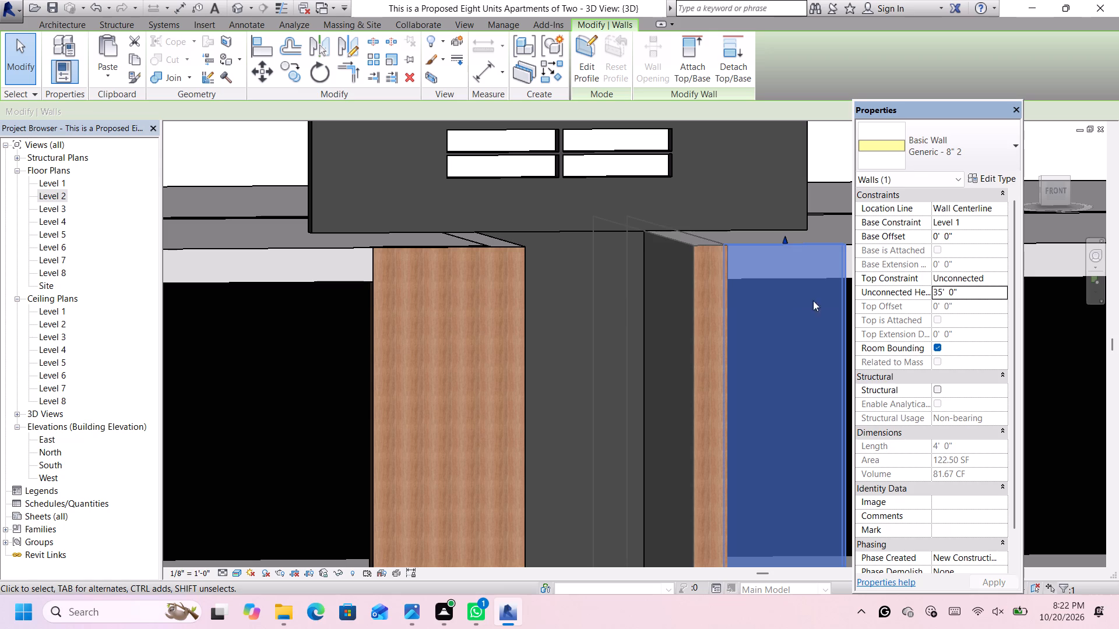
Set the unconnected height of the 12" wall along the back of the building to 35'.
{"action": "scroll", "coordinate": [501, 316], "scroll_direction": "down", "scroll_amount": 5}
{"action": "scroll", "coordinate": [549, 305], "scroll_direction": "down", "scroll_amount": 8}
{"action": "scroll", "coordinate": [347, 294], "scroll_direction": "up", "scroll_amount": 1}
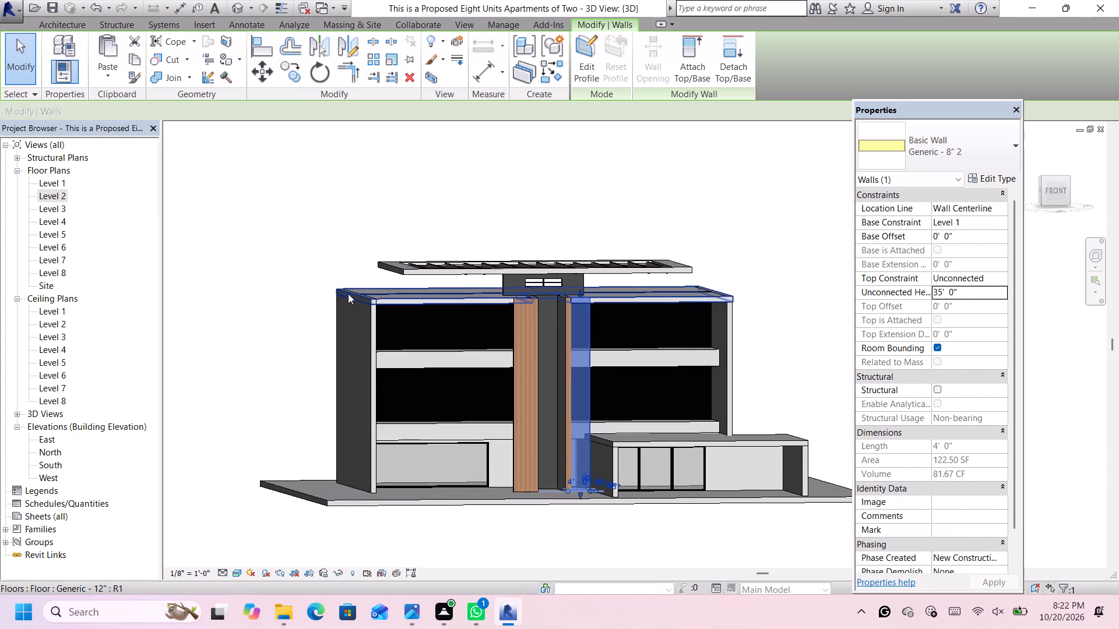
{"action": "scroll", "coordinate": [348, 294], "scroll_direction": "up", "scroll_amount": 3}
{"action": "middle_click_drag", "start_coordinate": [322, 284], "coordinate": [321, 284]}
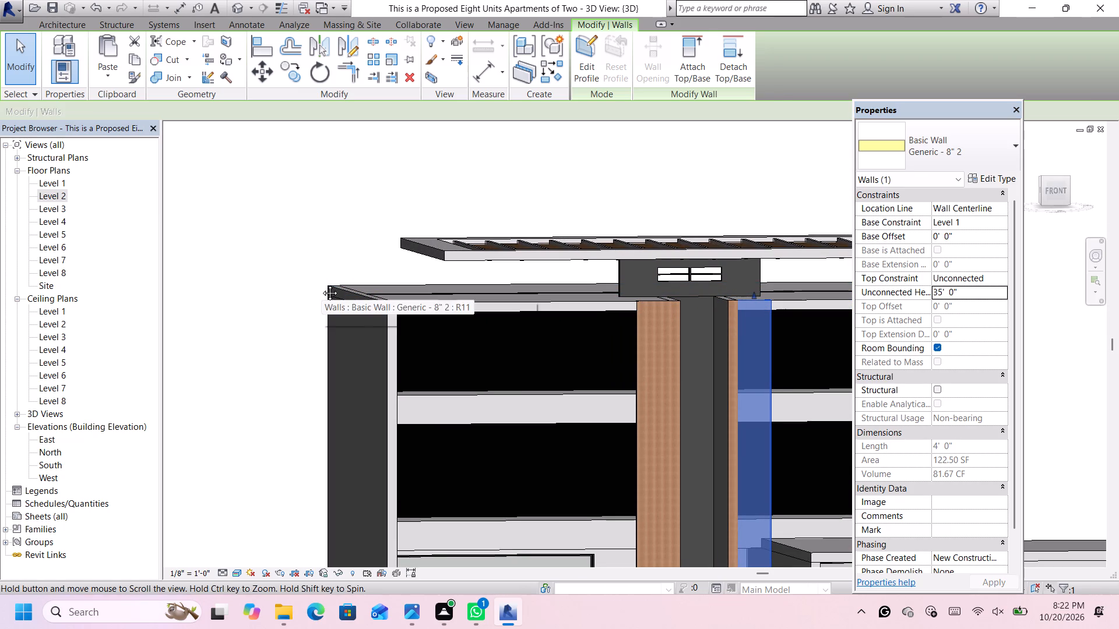
{"action": "middle_click_drag", "start_coordinate": [321, 284], "coordinate": [479, 320]}
{"action": "scroll", "coordinate": [614, 370], "scroll_direction": "down", "scroll_amount": 3, "text": "shift"}
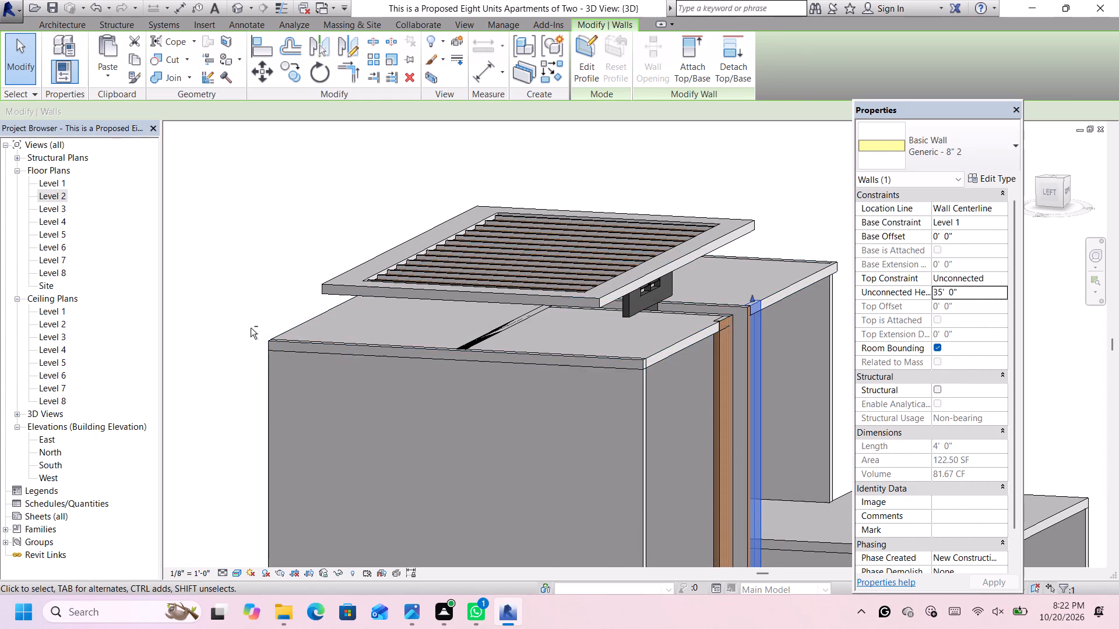
{"action": "scroll", "coordinate": [251, 328], "scroll_direction": "down", "scroll_amount": 2, "text": "shift"}
{"action": "scroll", "coordinate": [252, 328], "scroll_direction": "up", "scroll_amount": 1}
{"action": "middle_click_drag", "start_coordinate": [252, 331], "coordinate": [437, 354]}
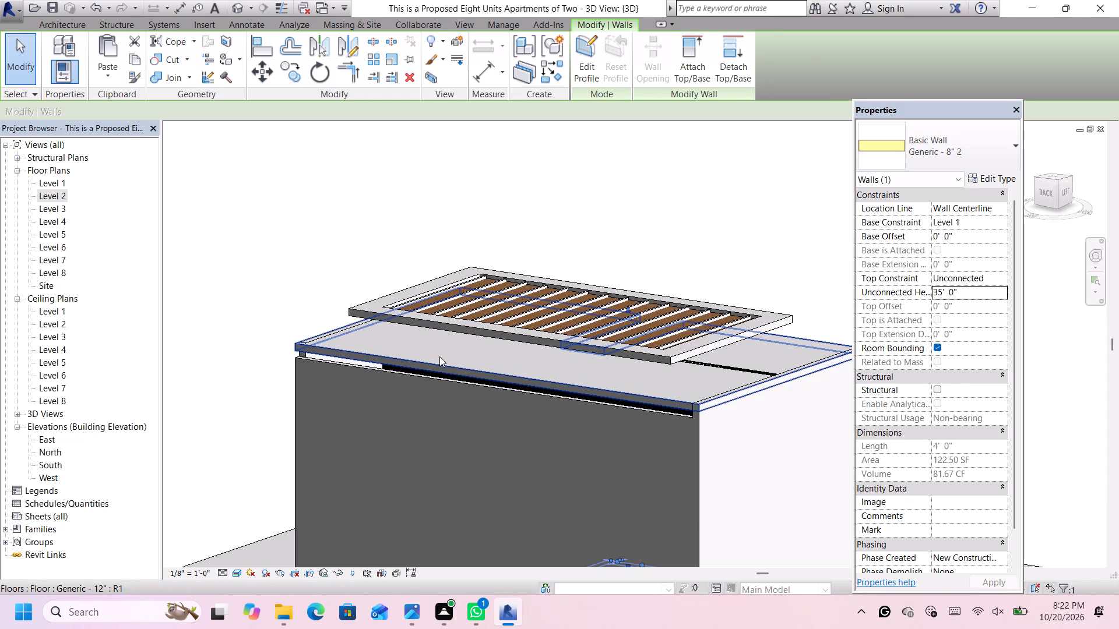
{"action": "left_click", "coordinate": [444, 383]}
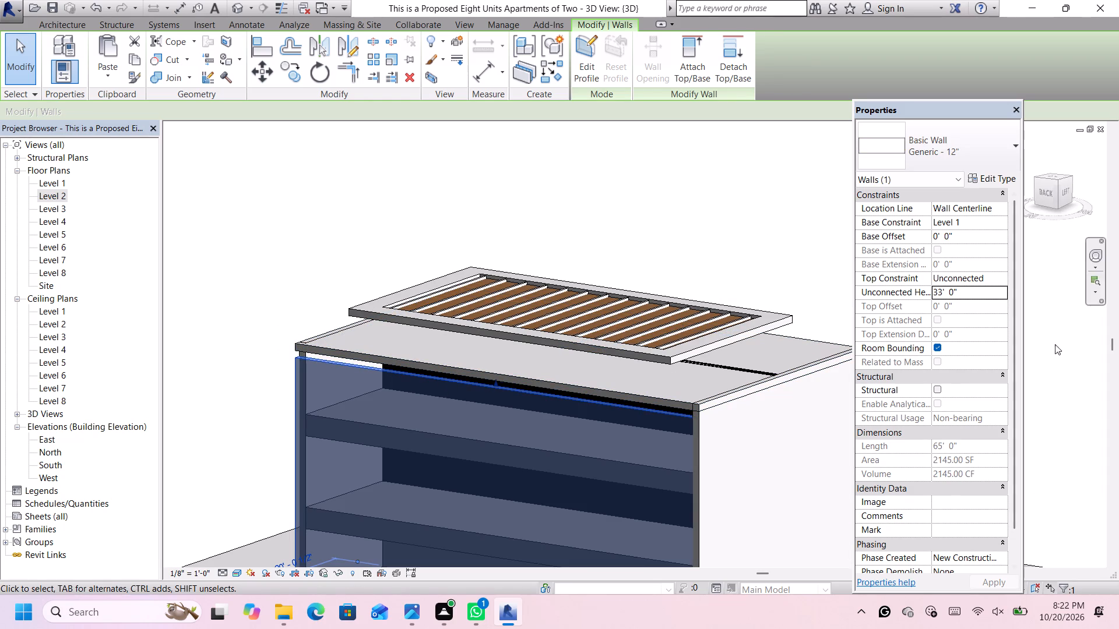
{"action": "left_click", "coordinate": [945, 288]}
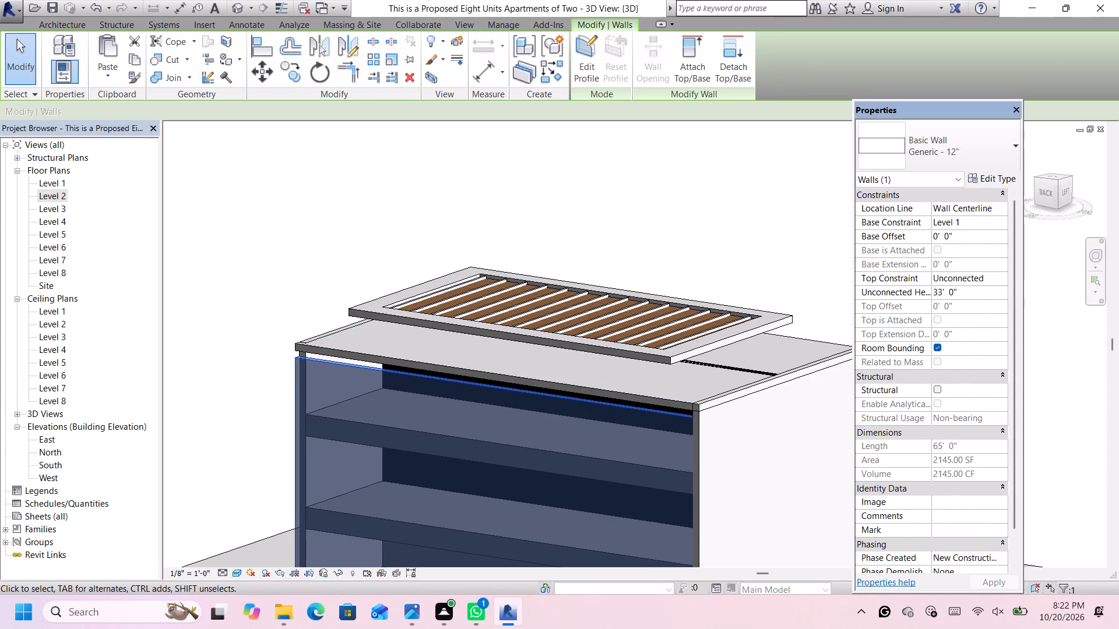
{"action": "left_click", "coordinate": [940, 294]}
{"action": "key", "text": "BackSpace"}
{"action": "key", "text": "5"}
{"action": "key", "text": "Return"}
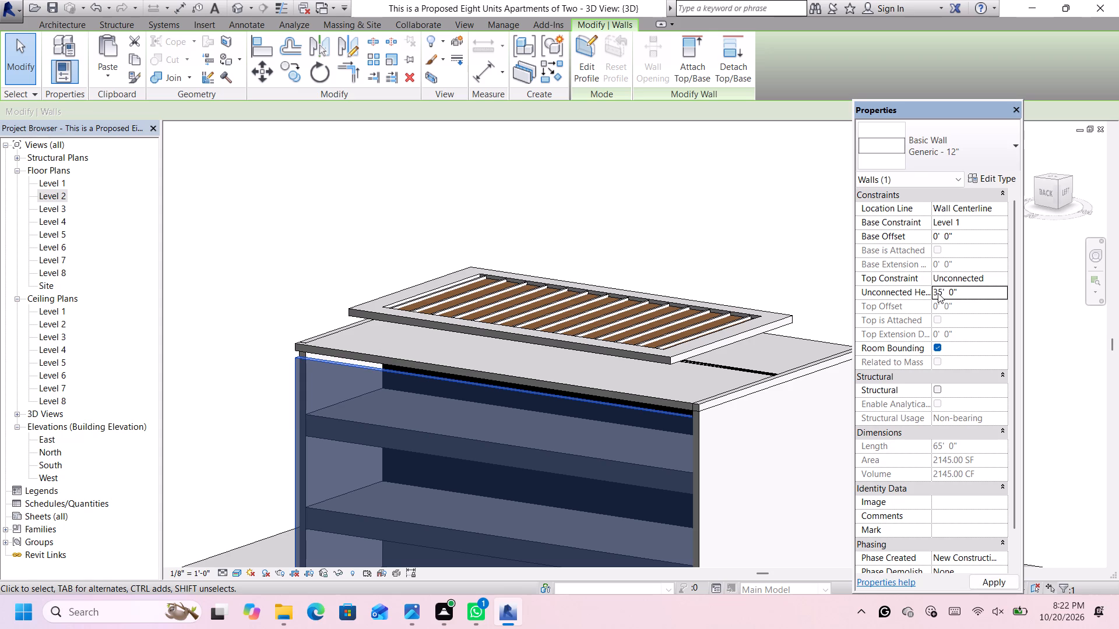
Examine the walls against the roof slab from the back and around to the front of the building.
{"action": "scroll", "coordinate": [289, 329], "scroll_direction": "up", "scroll_amount": 2}
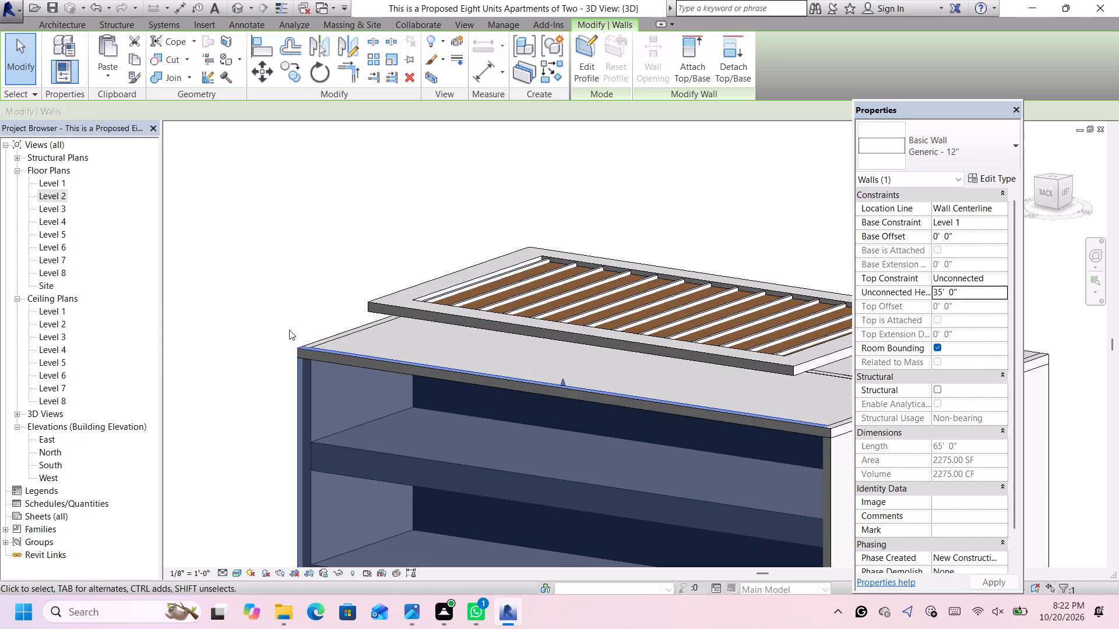
{"action": "scroll", "coordinate": [304, 361], "scroll_direction": "down", "scroll_amount": 6}
{"action": "scroll", "coordinate": [330, 409], "scroll_direction": "down", "scroll_amount": 2}
{"action": "scroll", "coordinate": [318, 432], "scroll_direction": "up", "scroll_amount": 7}
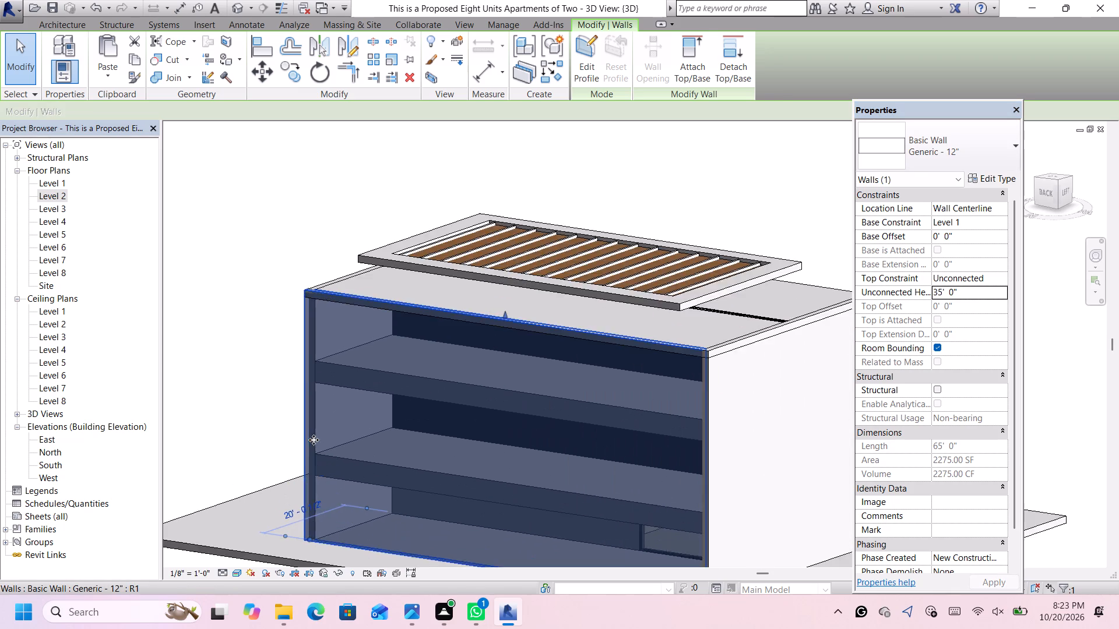
{"action": "scroll", "coordinate": [316, 419], "scroll_direction": "up", "scroll_amount": 4}
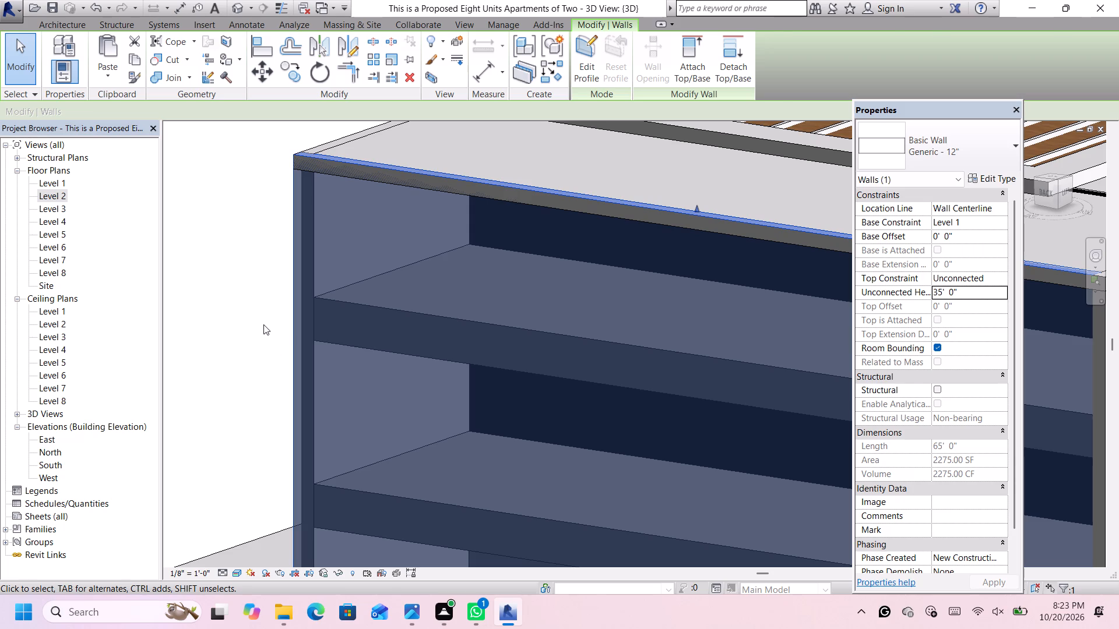
{"action": "left_click", "coordinate": [263, 324]}
{"action": "scroll", "coordinate": [264, 322], "scroll_direction": "down", "scroll_amount": 10}
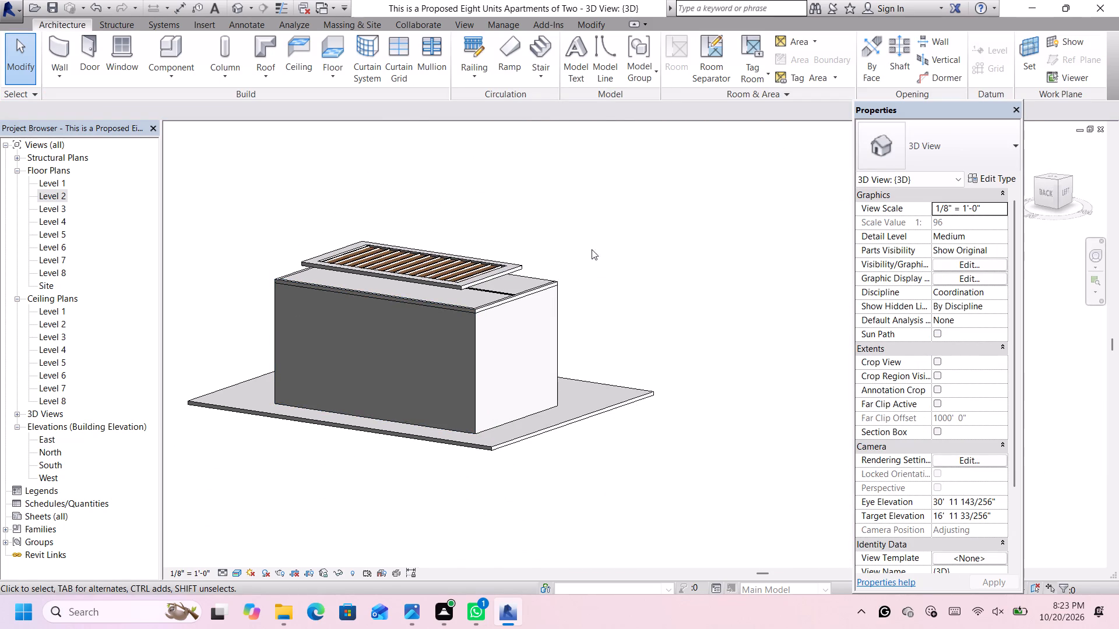
{"action": "scroll", "coordinate": [663, 262], "scroll_direction": "up", "scroll_amount": 2}
{"action": "scroll", "coordinate": [663, 265], "scroll_direction": "down", "scroll_amount": 4}
{"action": "middle_click_drag", "start_coordinate": [663, 264], "coordinate": [661, 270]}
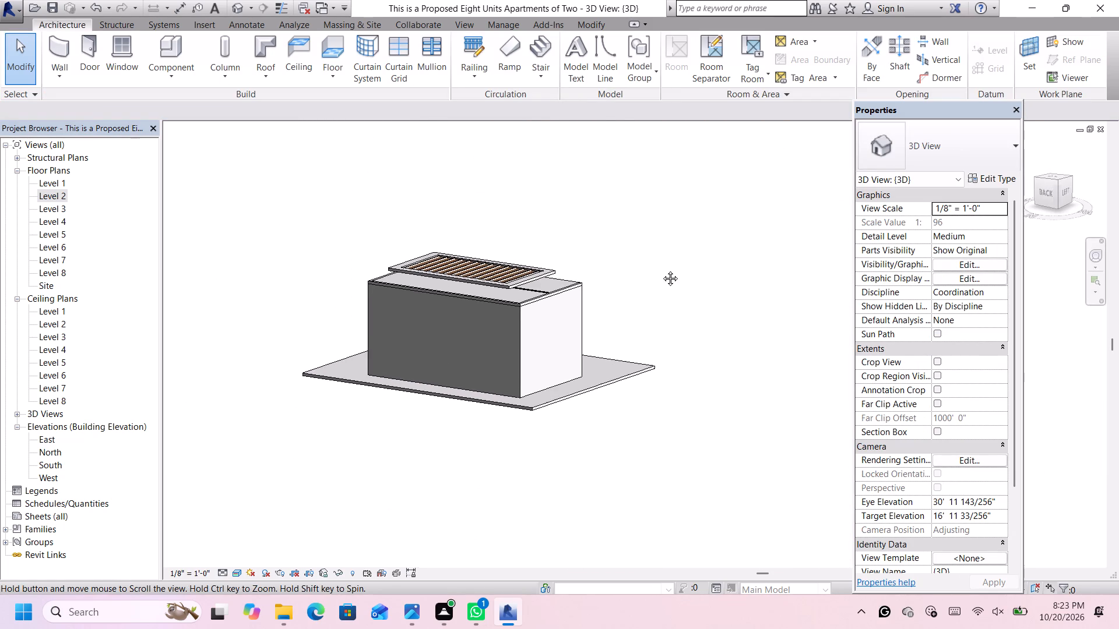
{"action": "middle_click_drag", "start_coordinate": [661, 270], "coordinate": [569, 301]}
{"action": "middle_click_drag", "start_coordinate": [553, 296], "coordinate": [384, 236], "text": "shift"}
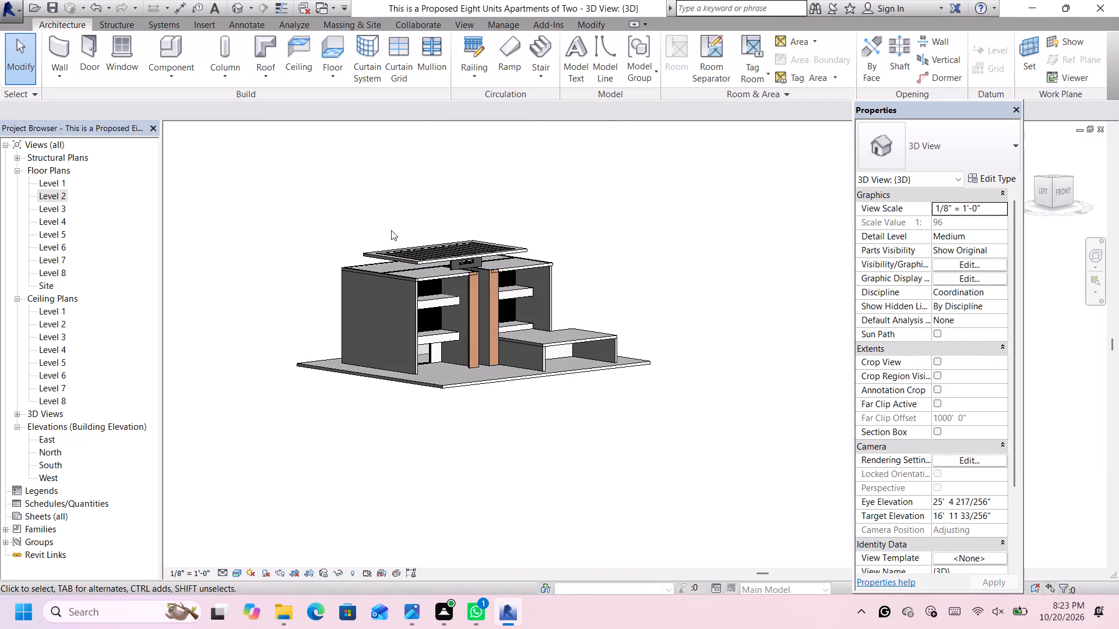
{"action": "scroll", "coordinate": [534, 220], "scroll_direction": "up", "scroll_amount": 2}
{"action": "scroll", "coordinate": [548, 335], "scroll_direction": "up", "scroll_amount": 4}
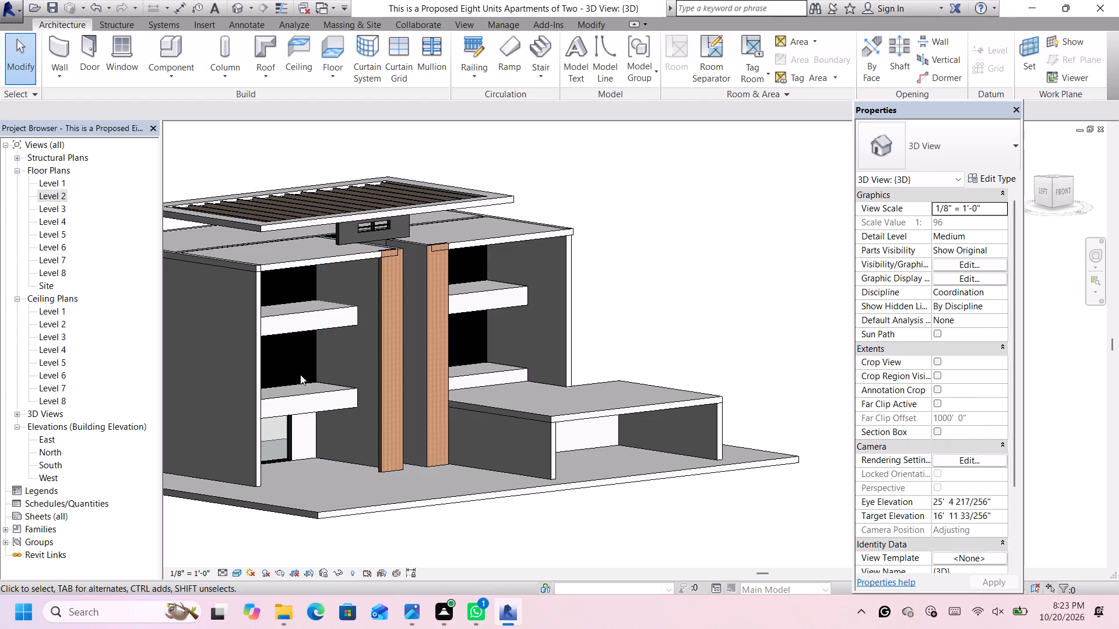
From the front, place a Fixed 36" x 72" 3 window in the Level 2 opening left of the wood-clad walls, about 7' 6" from the left end.
{"action": "scroll", "coordinate": [306, 371], "scroll_direction": "down", "scroll_amount": 6}
{"action": "middle_click_drag", "start_coordinate": [553, 327], "coordinate": [761, 374]}
{"action": "middle_click", "coordinate": [761, 374]}
{"action": "scroll", "coordinate": [702, 384], "scroll_direction": "up", "scroll_amount": 2}
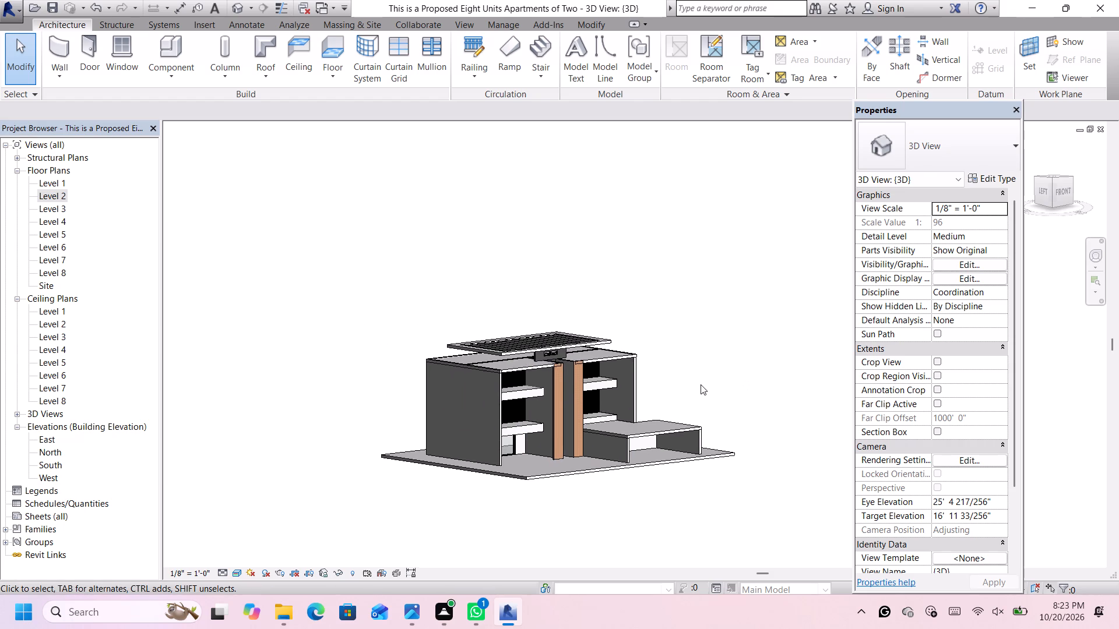
{"action": "scroll", "coordinate": [701, 384], "scroll_direction": "up", "scroll_amount": 1}
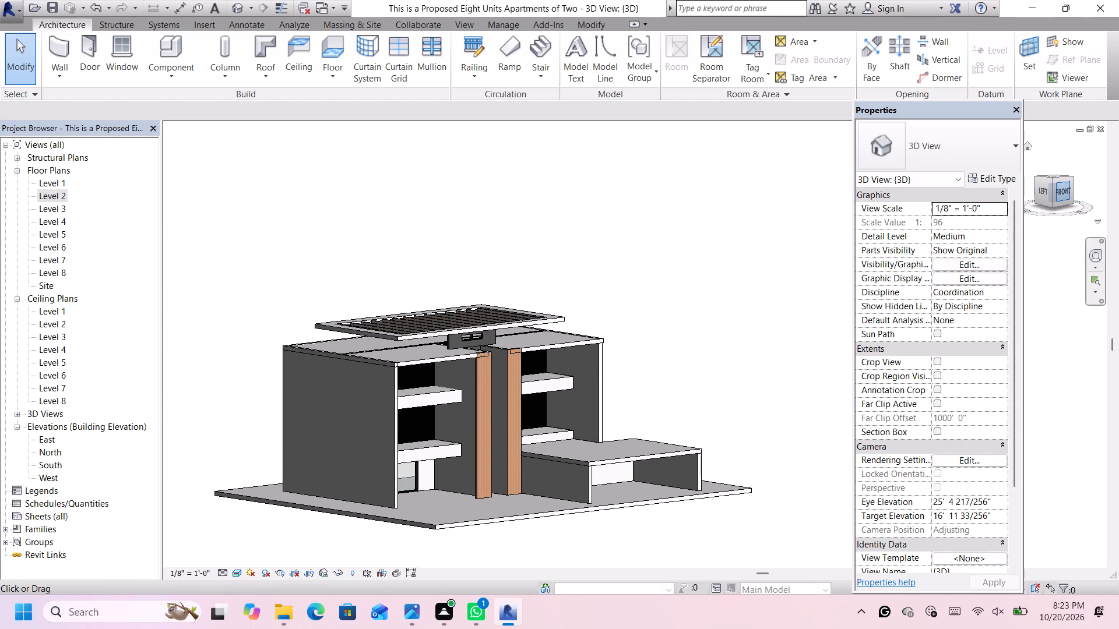
{"action": "left_click", "coordinate": [1061, 185]}
{"action": "scroll", "coordinate": [540, 462], "scroll_direction": "up", "scroll_amount": 1}
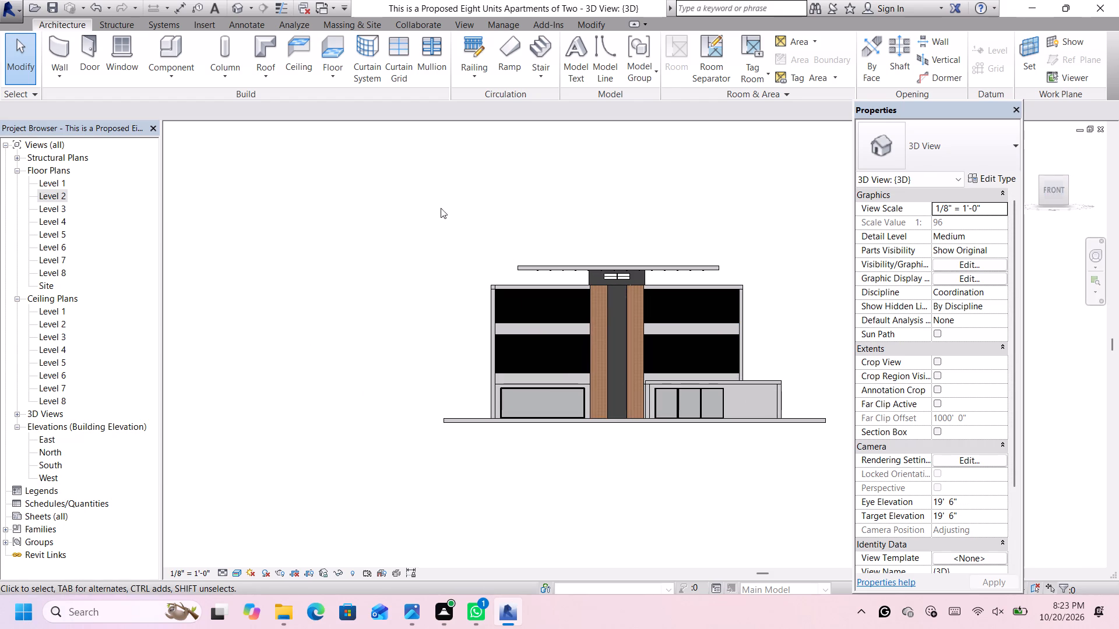
{"action": "left_click", "coordinate": [124, 40]}
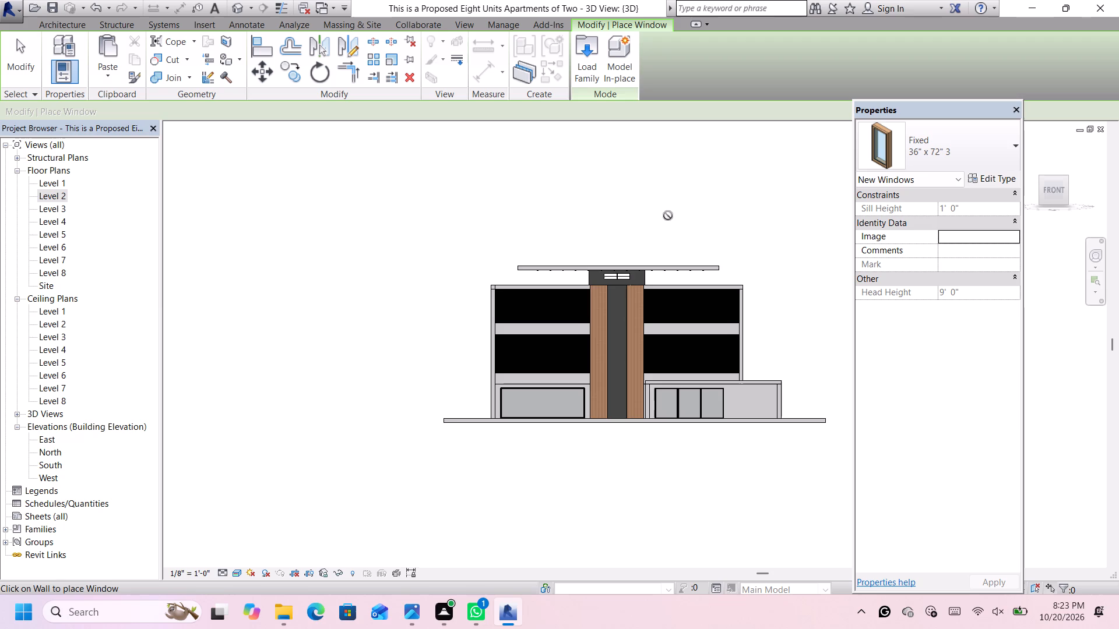
{"action": "scroll", "coordinate": [771, 219], "scroll_direction": "up", "scroll_amount": 3}
{"action": "scroll", "coordinate": [404, 413], "scroll_direction": "up", "scroll_amount": 2}
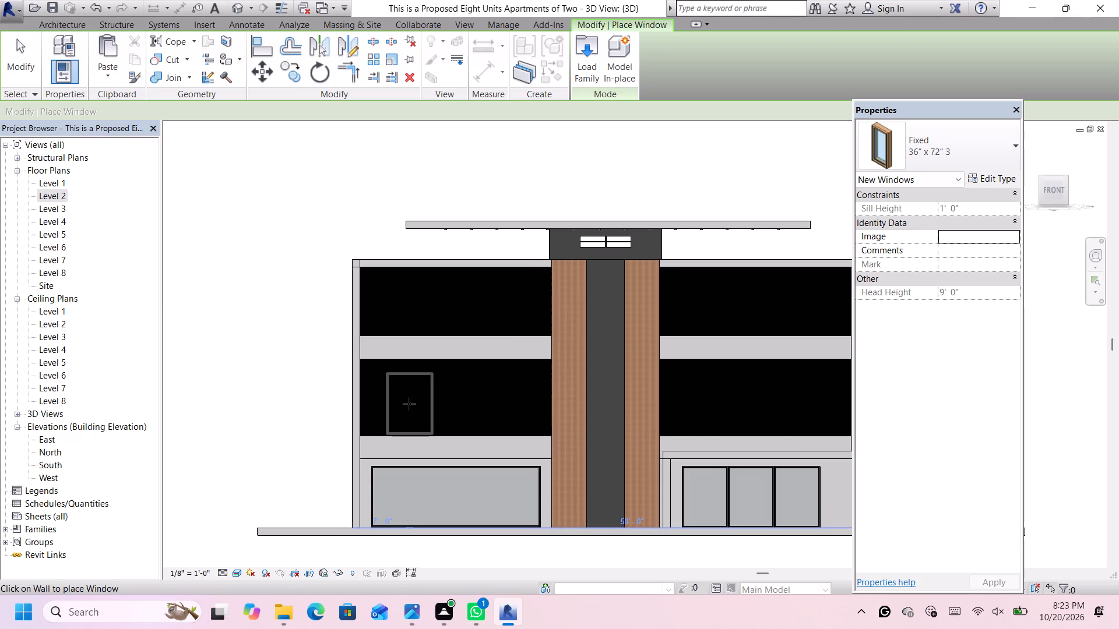
{"action": "left_click", "coordinate": [415, 408]}
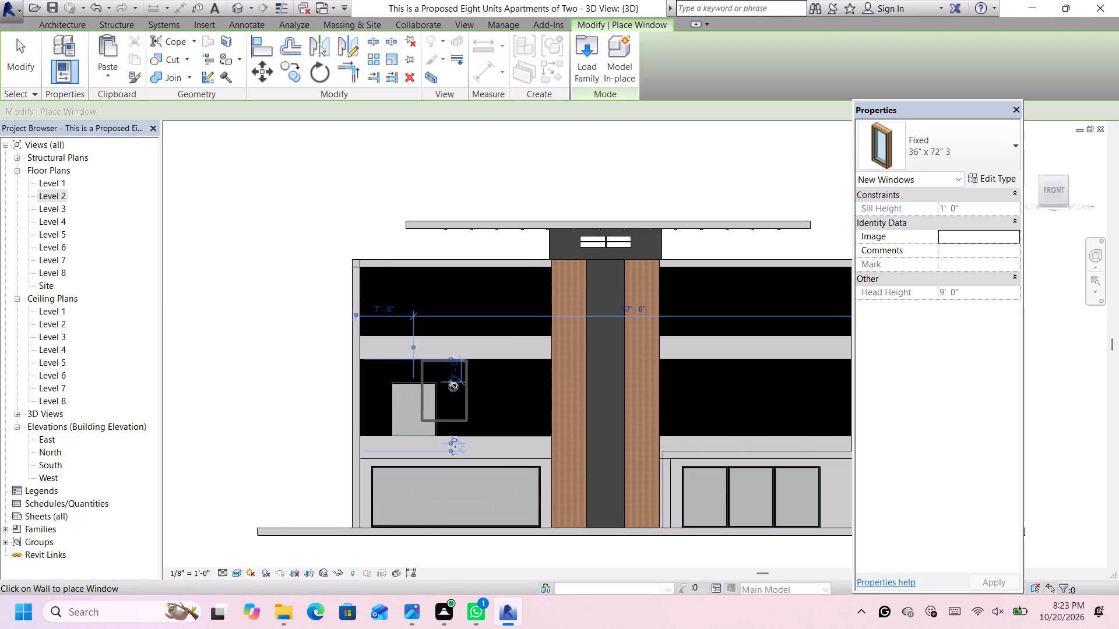
{"action": "scroll", "coordinate": [453, 387], "scroll_direction": "down", "scroll_amount": 2}
{"action": "middle_click_drag", "start_coordinate": [453, 388], "coordinate": [453, 407]}
{"action": "scroll", "coordinate": [453, 408], "scroll_direction": "up", "scroll_amount": 11}
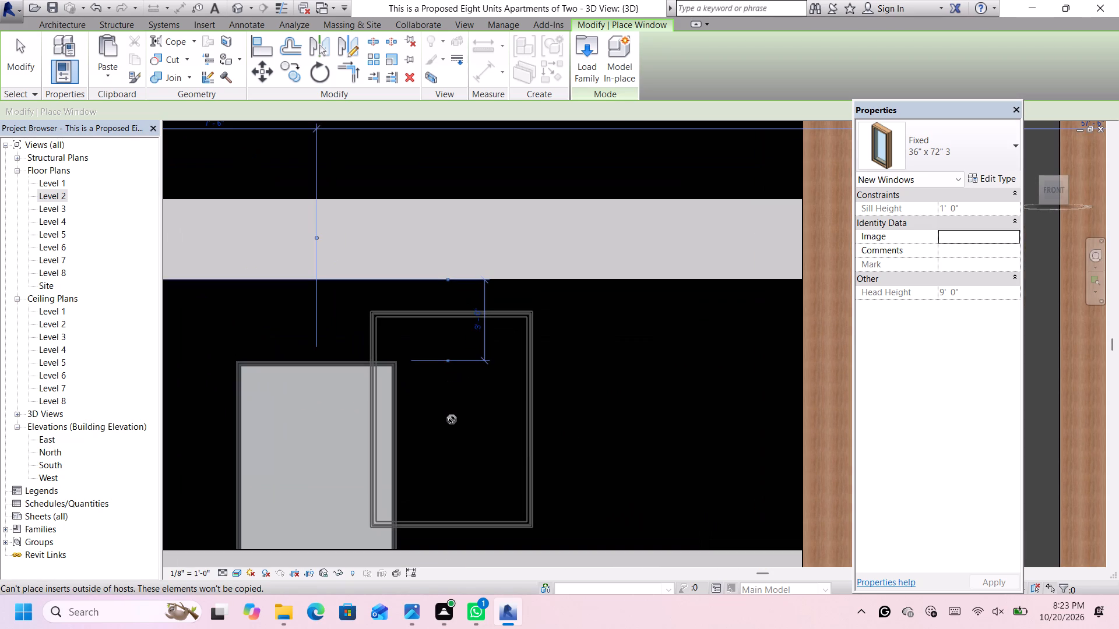
{"action": "scroll", "coordinate": [452, 418], "scroll_direction": "down", "scroll_amount": 11}
{"action": "scroll", "coordinate": [466, 412], "scroll_direction": "up", "scroll_amount": 1}
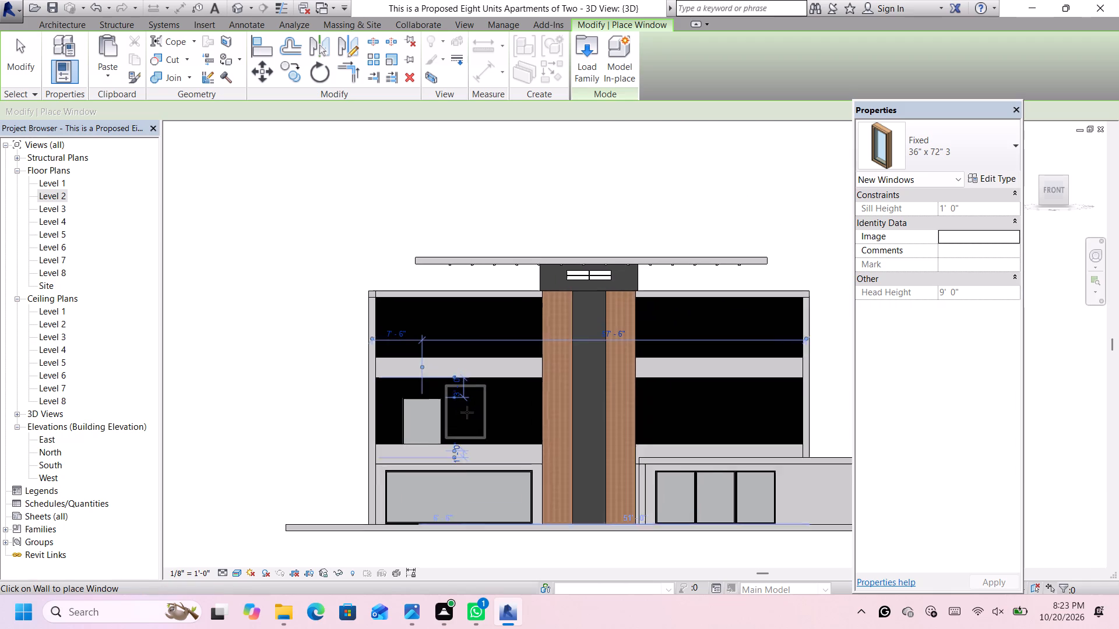
{"action": "scroll", "coordinate": [467, 412], "scroll_direction": "up", "scroll_amount": 2}
{"action": "key", "text": "Escape"}
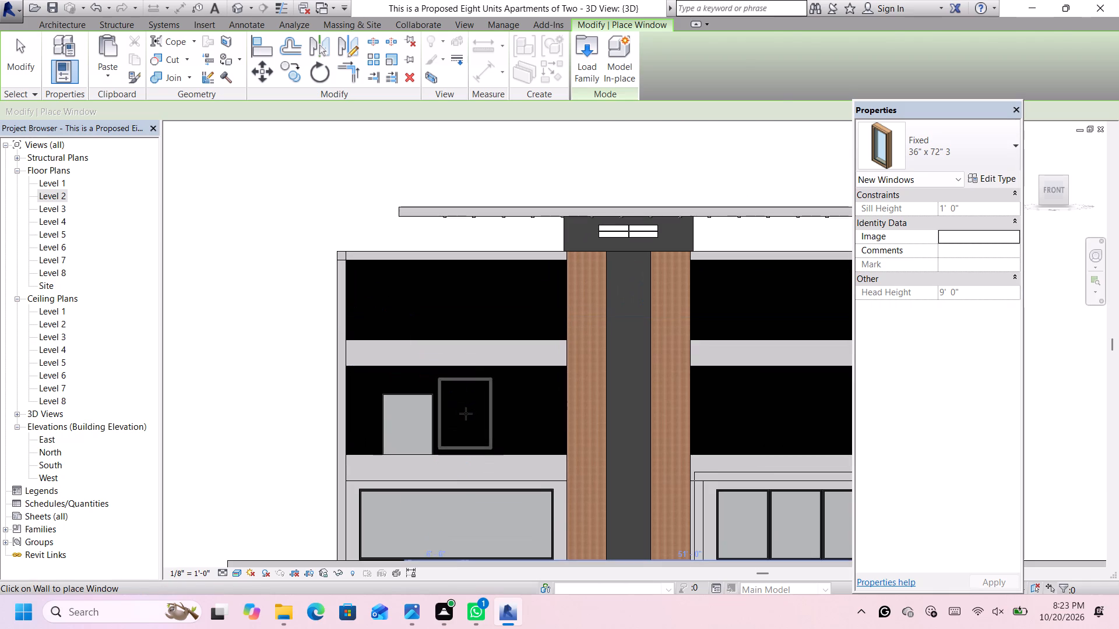
{"action": "key", "text": "Escape"}
Nudge the new Level 2 window upward to a sill height of 2' 0" so its base meets the slab's top edge.
{"action": "left_click", "coordinate": [431, 415]}
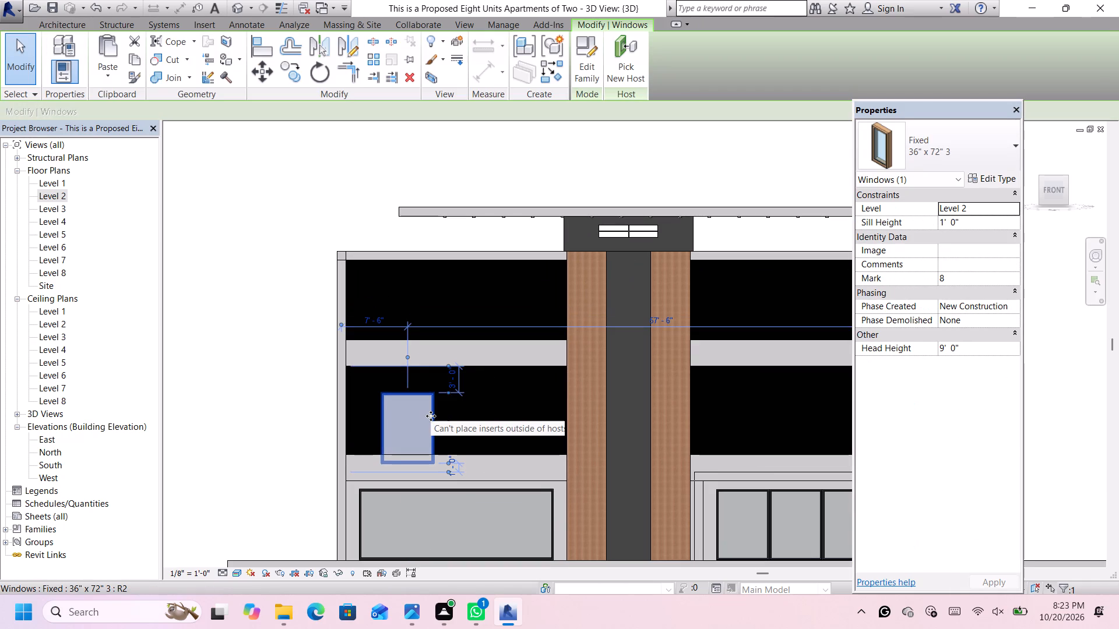
{"action": "key", "text": "Up"}
{"action": "key", "text": "Up"}
{"action": "key", "text": "Up"}
{"action": "key", "text": "Up"}
{"action": "key", "text": "Down"}
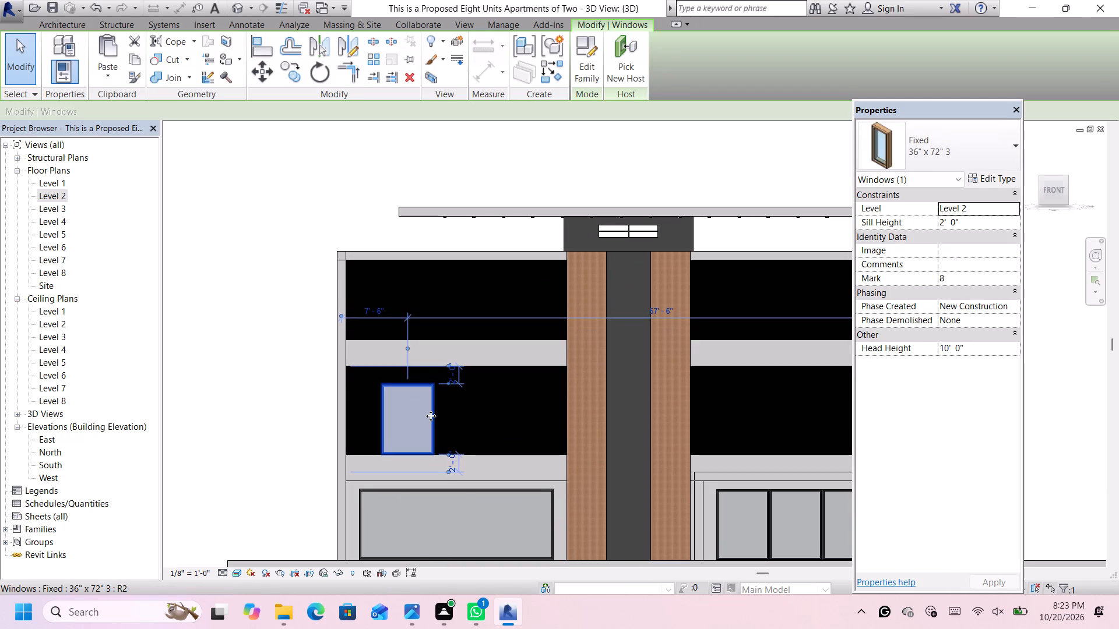
{"action": "key", "text": "Down"}
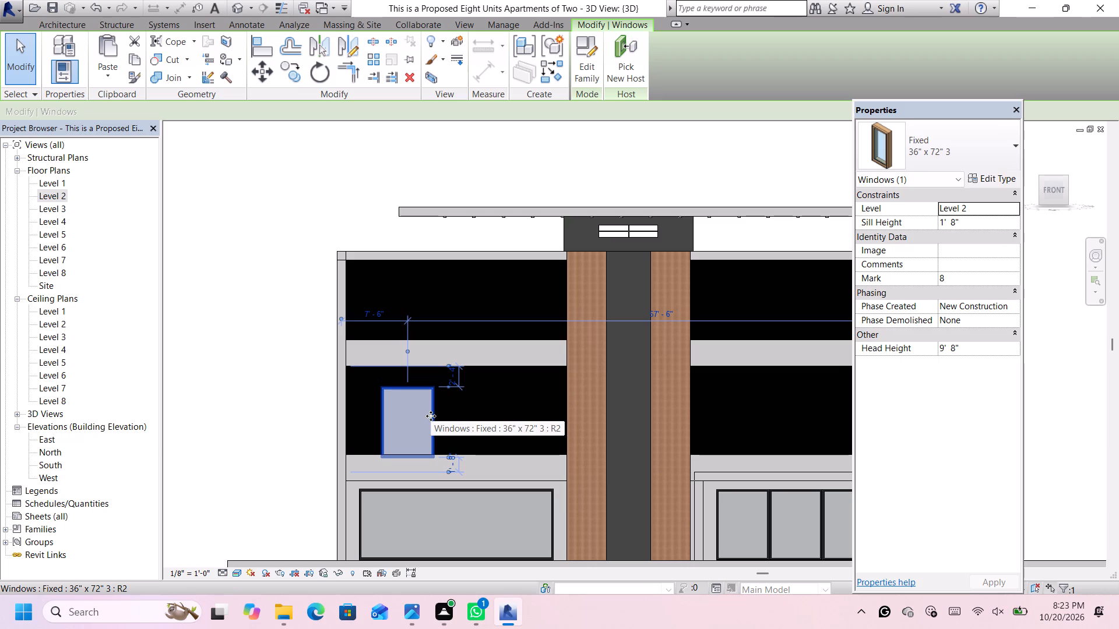
{"action": "key", "text": "Up"}
{"action": "scroll", "coordinate": [428, 419], "scroll_direction": "up", "scroll_amount": 3}
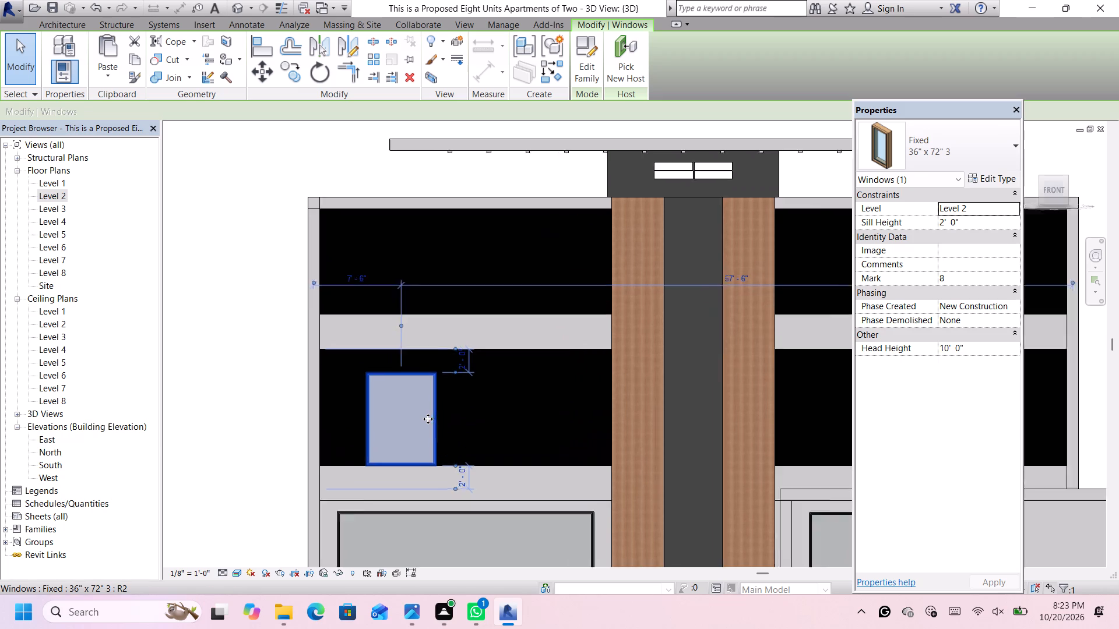
{"action": "scroll", "coordinate": [428, 419], "scroll_direction": "up", "scroll_amount": 1}
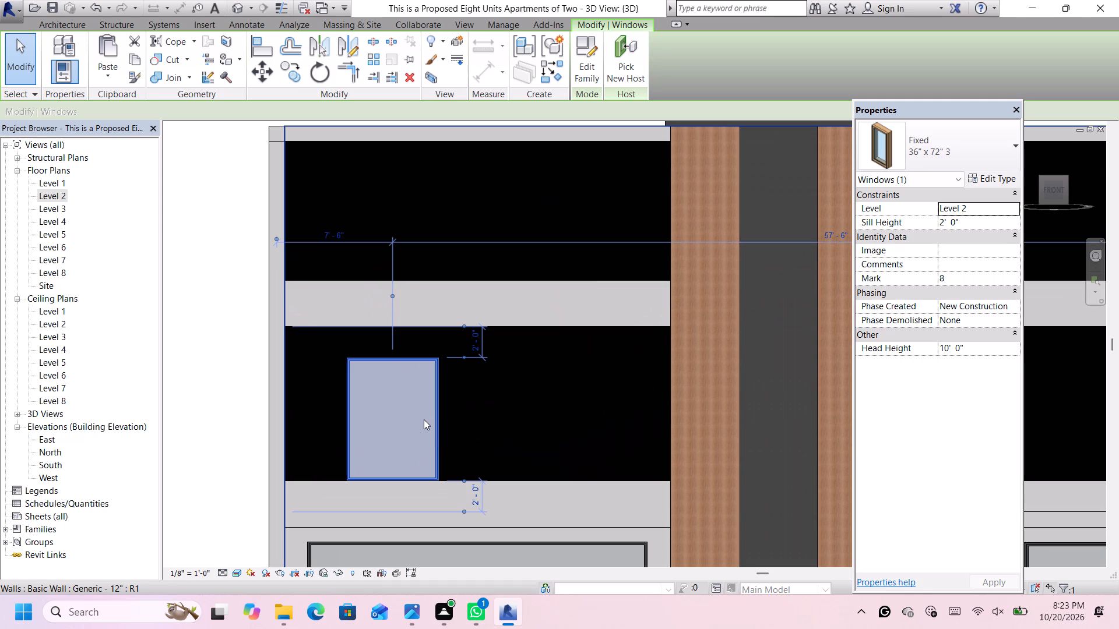
{"action": "scroll", "coordinate": [431, 417], "scroll_direction": "down", "scroll_amount": 3}
{"action": "left_click", "coordinate": [321, 135]}
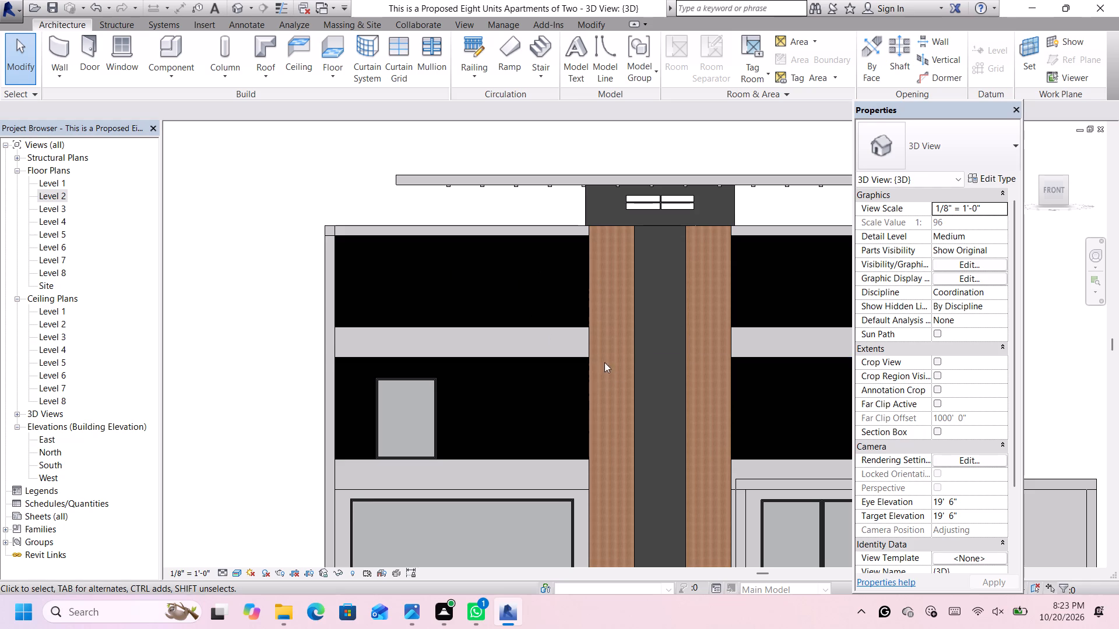
Place a Fixed 36" x 72" window just right of the larger Level 2 window, with centres about 5' 0" apart.
{"action": "left_click", "coordinate": [119, 48]}
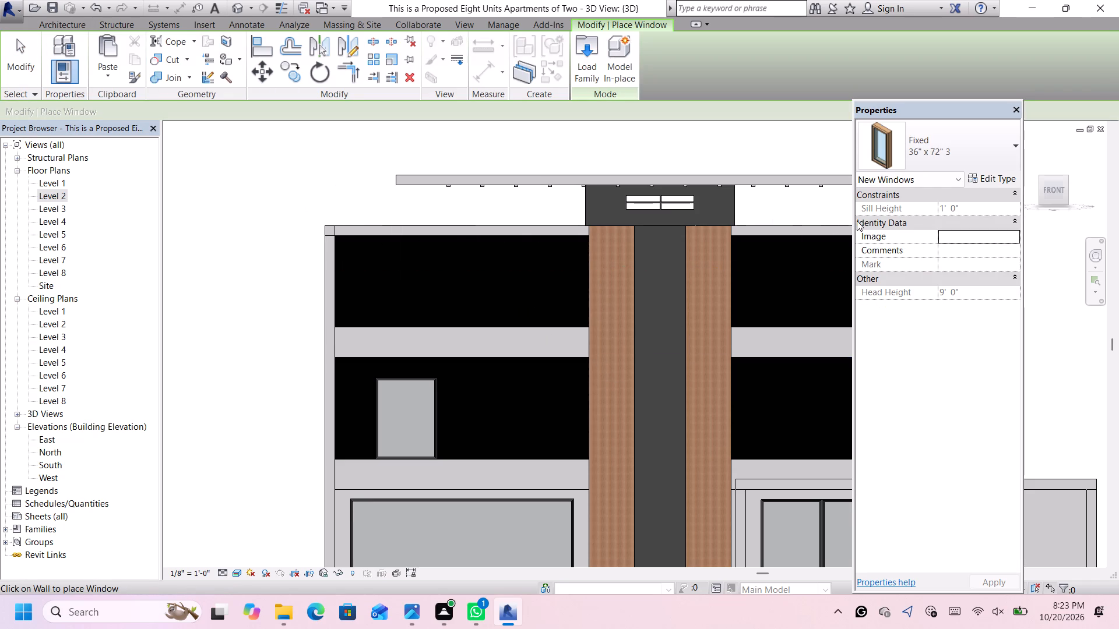
{"action": "left_click", "coordinate": [980, 158]}
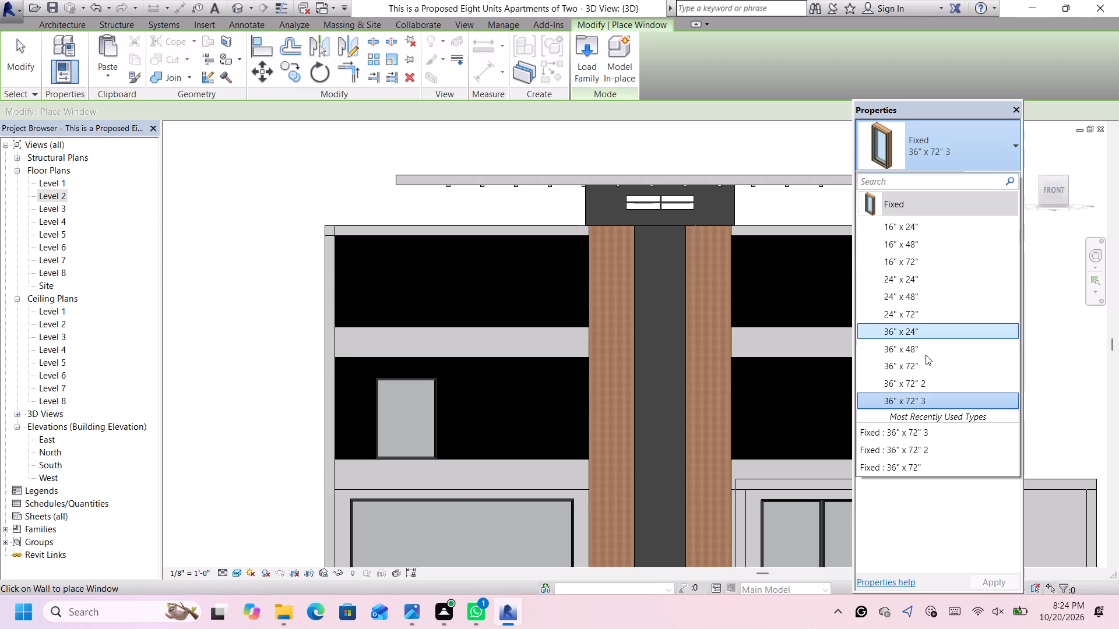
{"action": "left_click", "coordinate": [927, 371]}
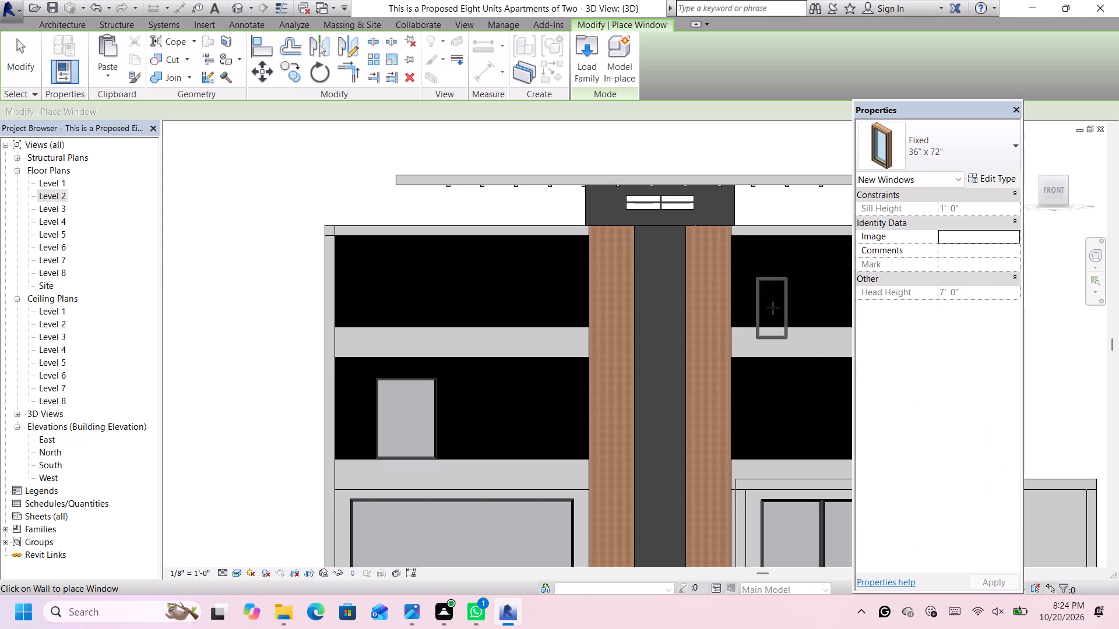
{"action": "scroll", "coordinate": [448, 424], "scroll_direction": "up", "scroll_amount": 1}
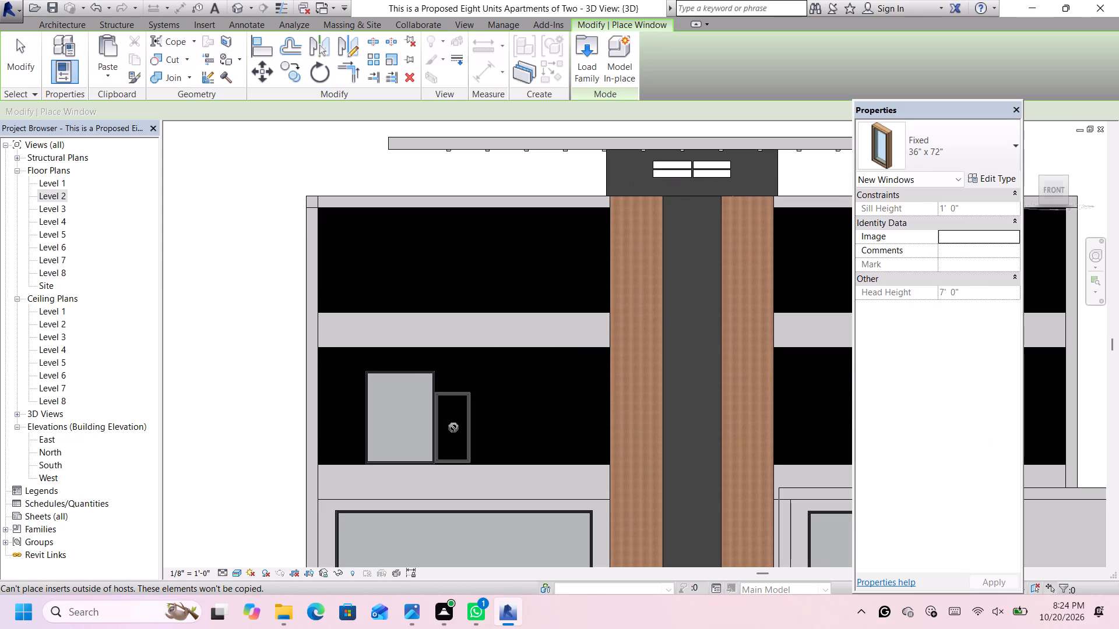
{"action": "scroll", "coordinate": [451, 427], "scroll_direction": "up", "scroll_amount": 5}
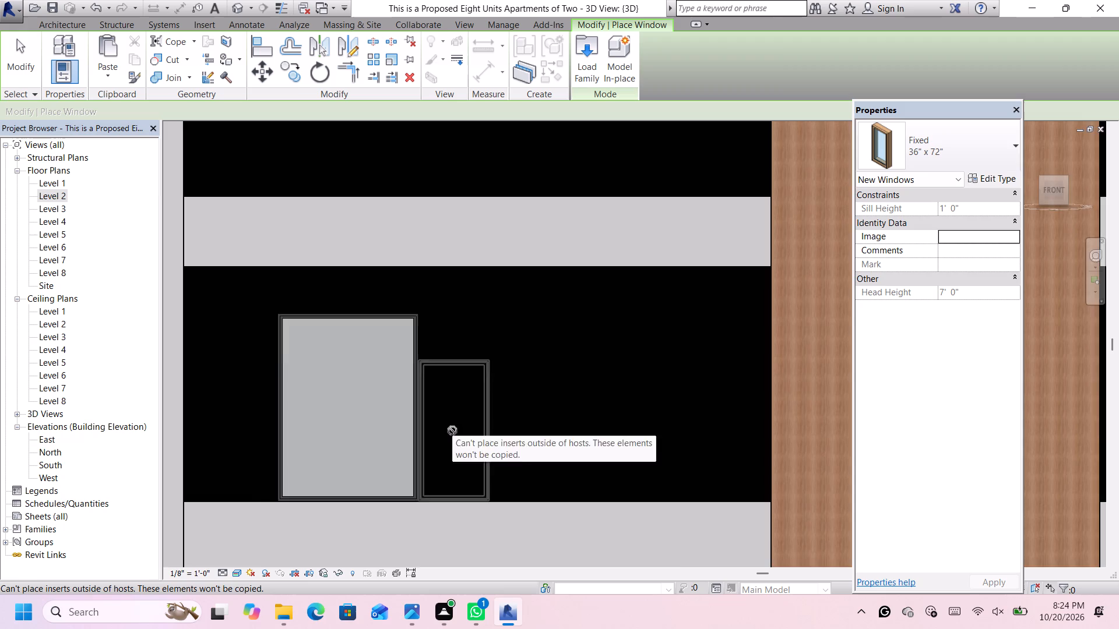
{"action": "scroll", "coordinate": [452, 430], "scroll_direction": "down", "scroll_amount": 4}
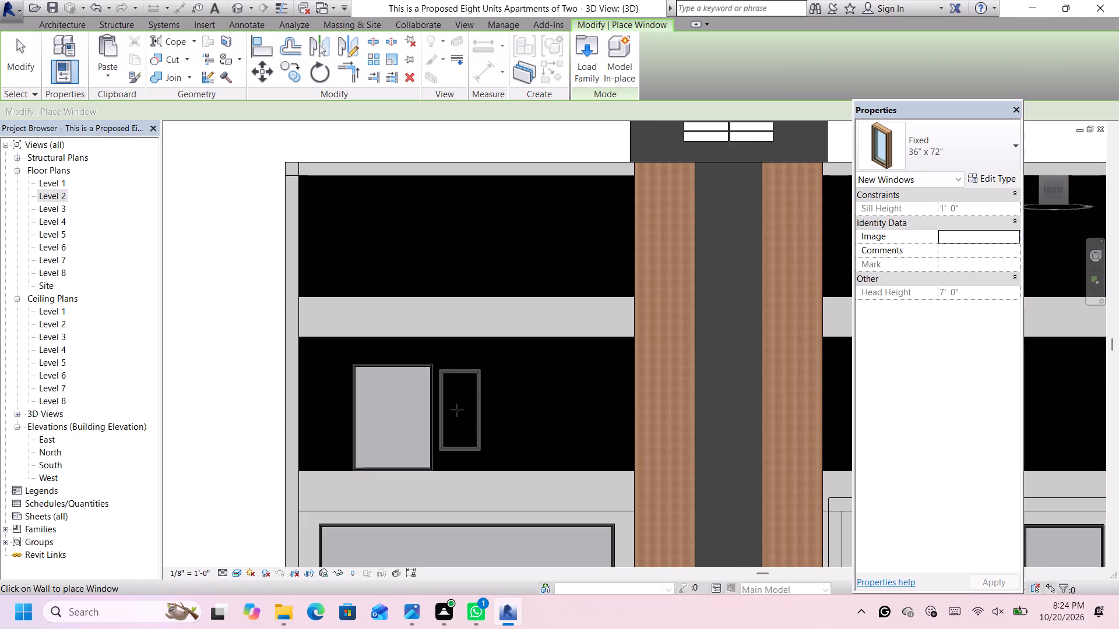
{"action": "left_click", "coordinate": [460, 417]}
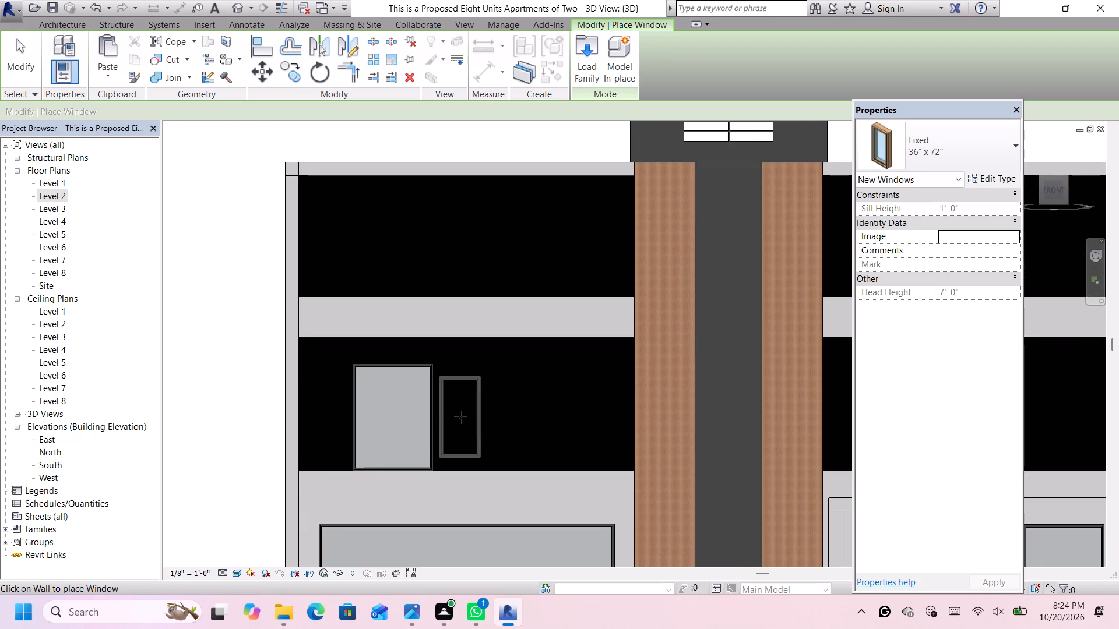
{"action": "scroll", "coordinate": [460, 417], "scroll_direction": "up", "scroll_amount": 6}
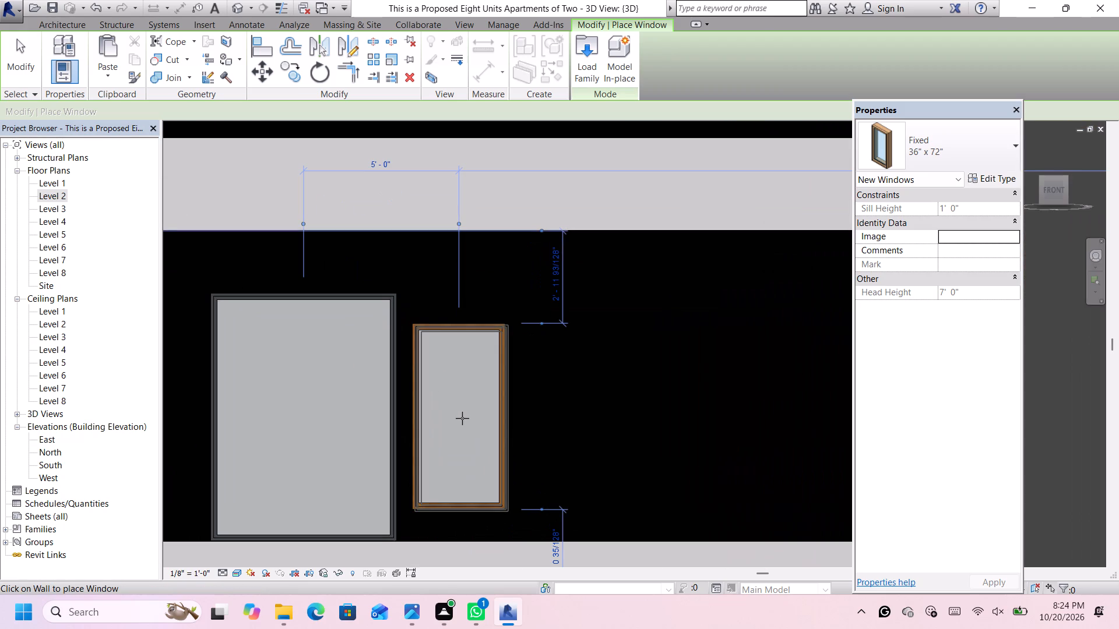
{"action": "key", "text": "Down"}
{"action": "key", "text": "Down"}
{"action": "key", "text": "Down"}
{"action": "scroll", "coordinate": [465, 417], "scroll_direction": "down", "scroll_amount": 11}
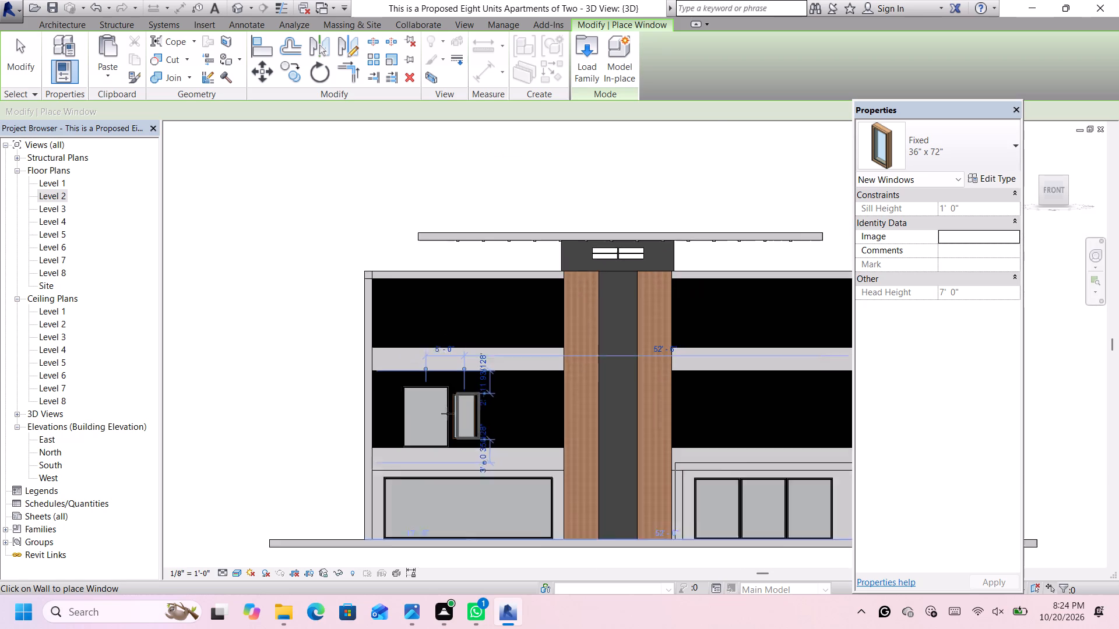
{"action": "key", "text": "Escape"}
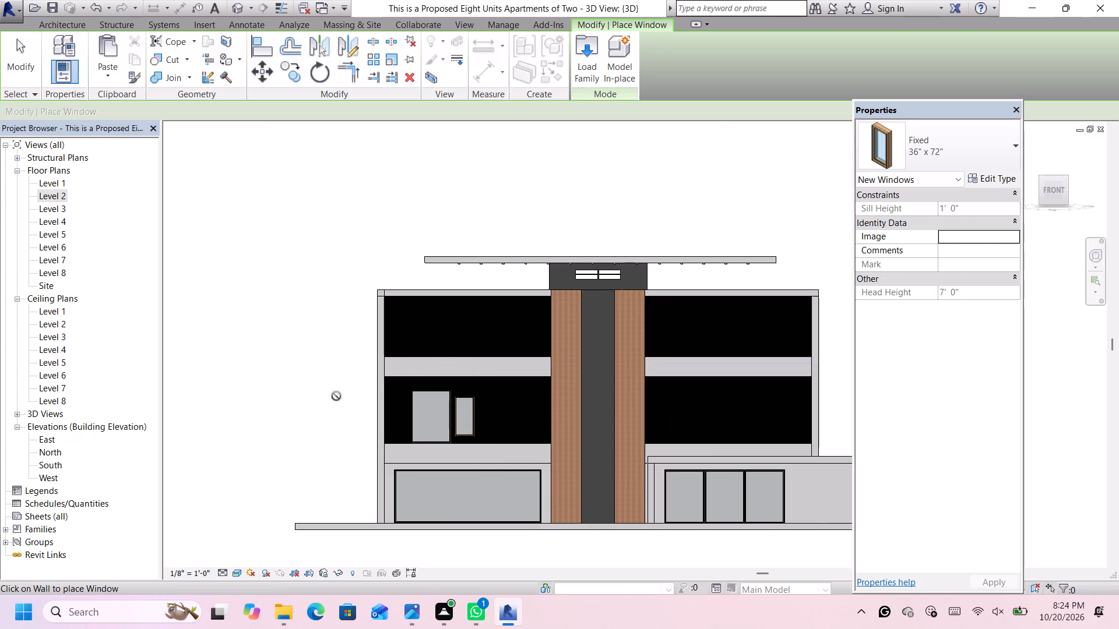
{"action": "key", "text": "space"}
{"action": "key", "text": "Escape"}
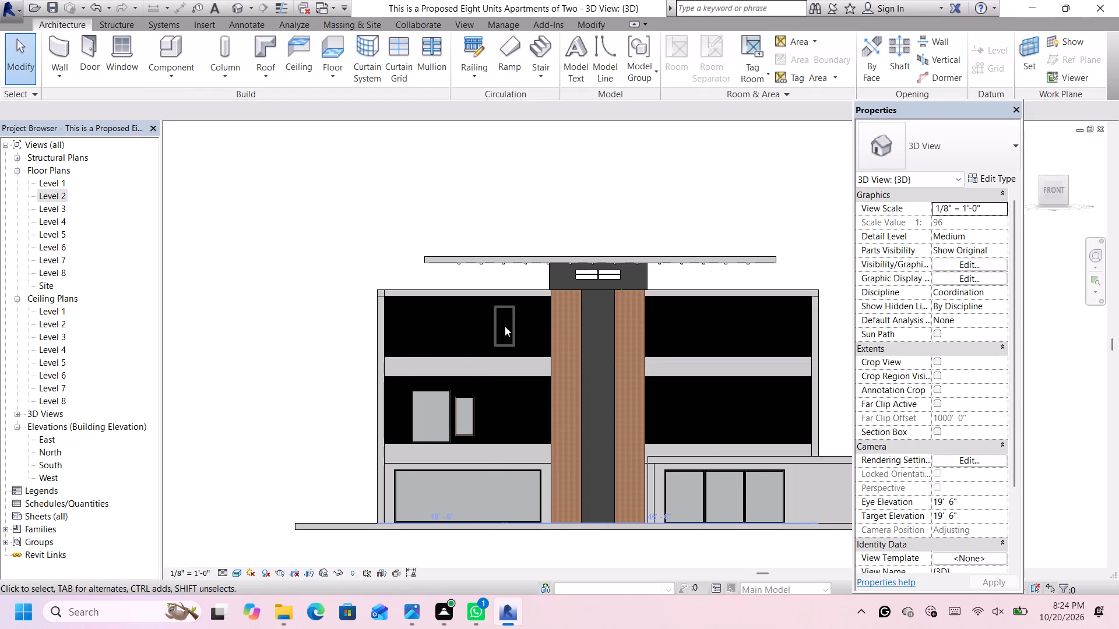
{"action": "key", "text": "Escape"}
{"action": "key", "text": "Escape"}
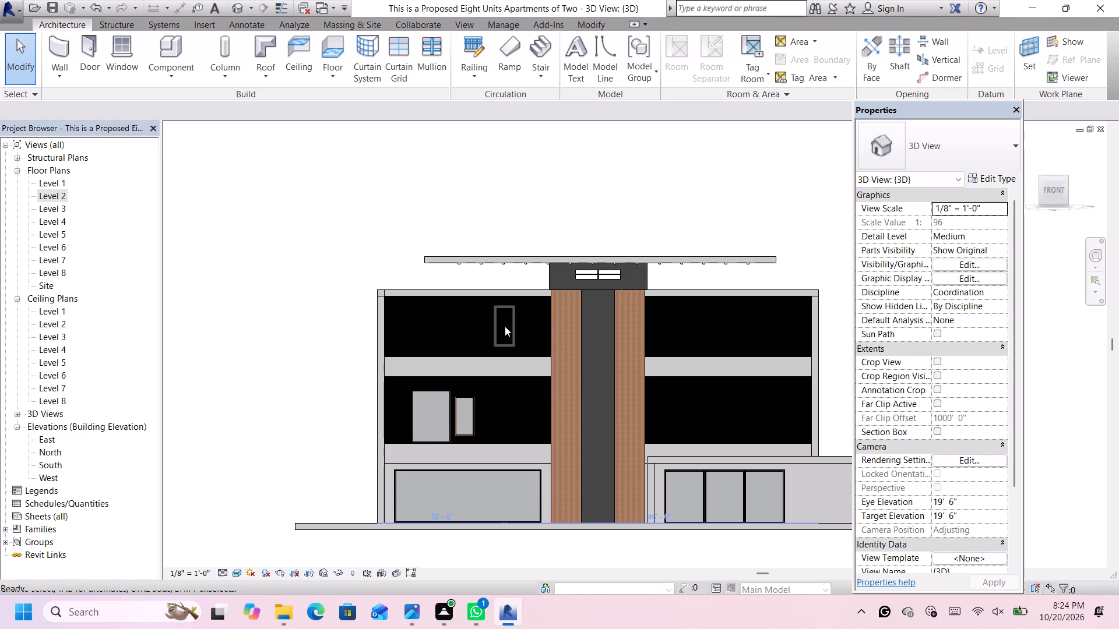
{"action": "key", "text": "Escape"}
{"action": "key", "text": "Escape"}
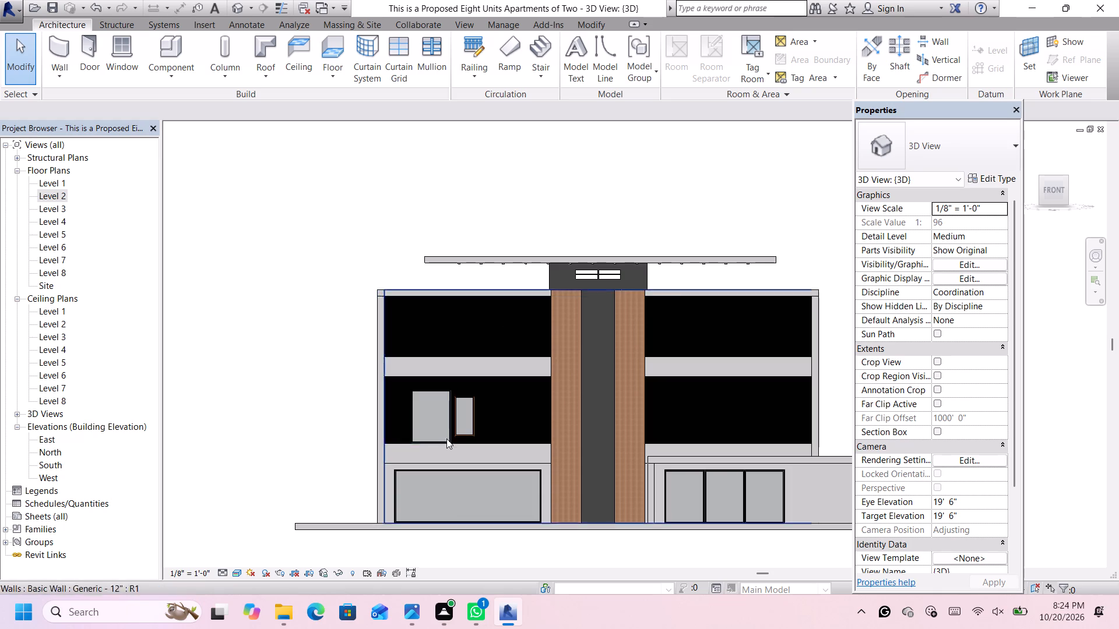
Nudge the narrow Level 2 window down so its base meets the slab's top edge, at a sill height of about 2' 0".
{"action": "scroll", "coordinate": [464, 435], "scroll_direction": "up", "scroll_amount": 11}
{"action": "left_click", "coordinate": [467, 431]}
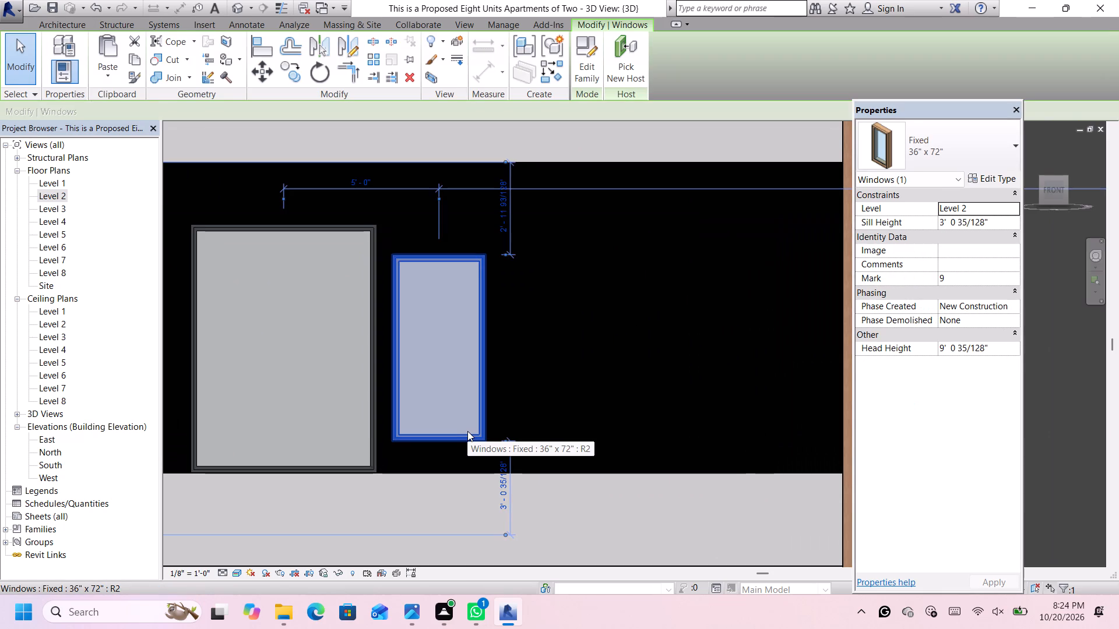
{"action": "key", "text": "Down"}
{"action": "key", "text": "Down"}
{"action": "key", "text": "Down"}
{"action": "key", "text": "Down"}
{"action": "key", "text": "Down"}
{"action": "key", "text": "Down"}
{"action": "key", "text": "Down"}
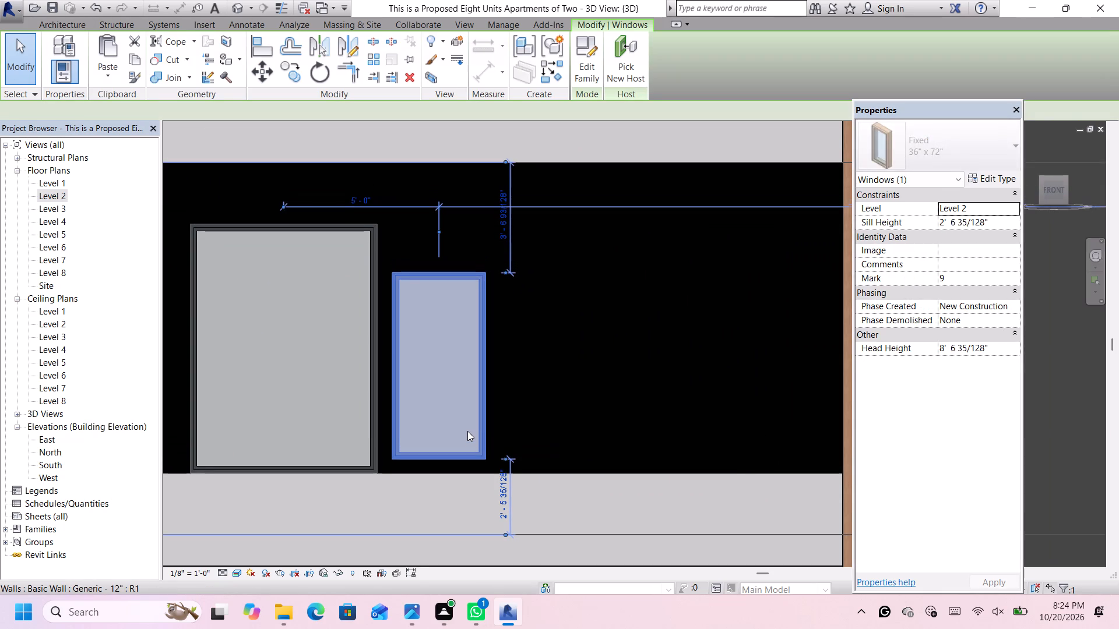
{"action": "key", "text": "Down"}
{"action": "key", "text": "Down"}
{"action": "key", "text": "Down"}
{"action": "key", "text": "Down"}
{"action": "key", "text": "Down"}
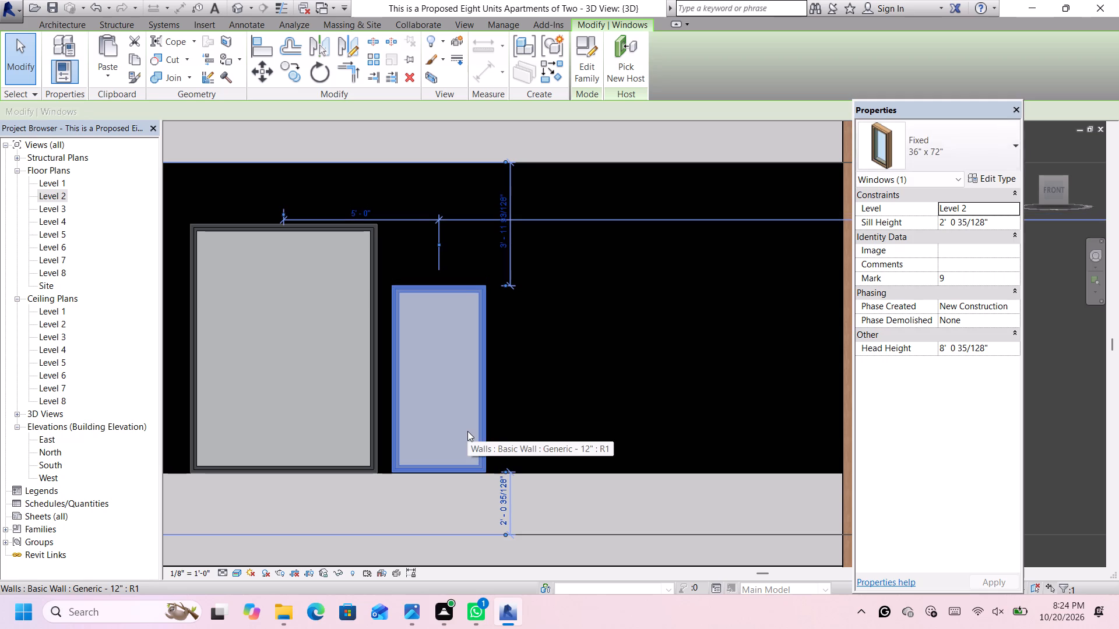
{"action": "key", "text": "Down"}
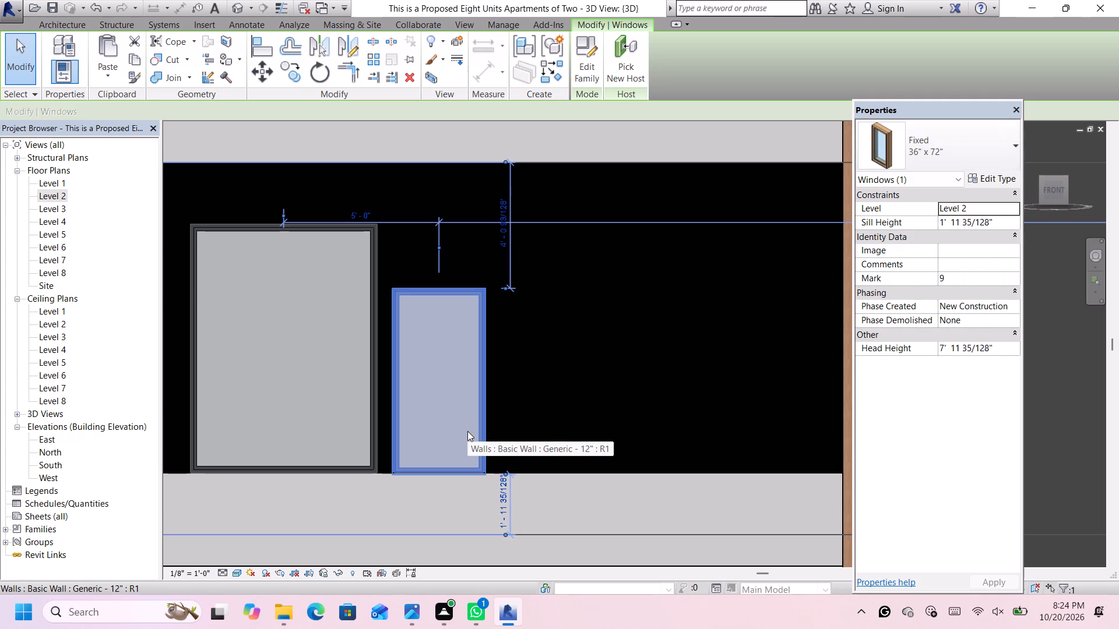
{"action": "scroll", "coordinate": [415, 464], "scroll_direction": "up", "scroll_amount": 6}
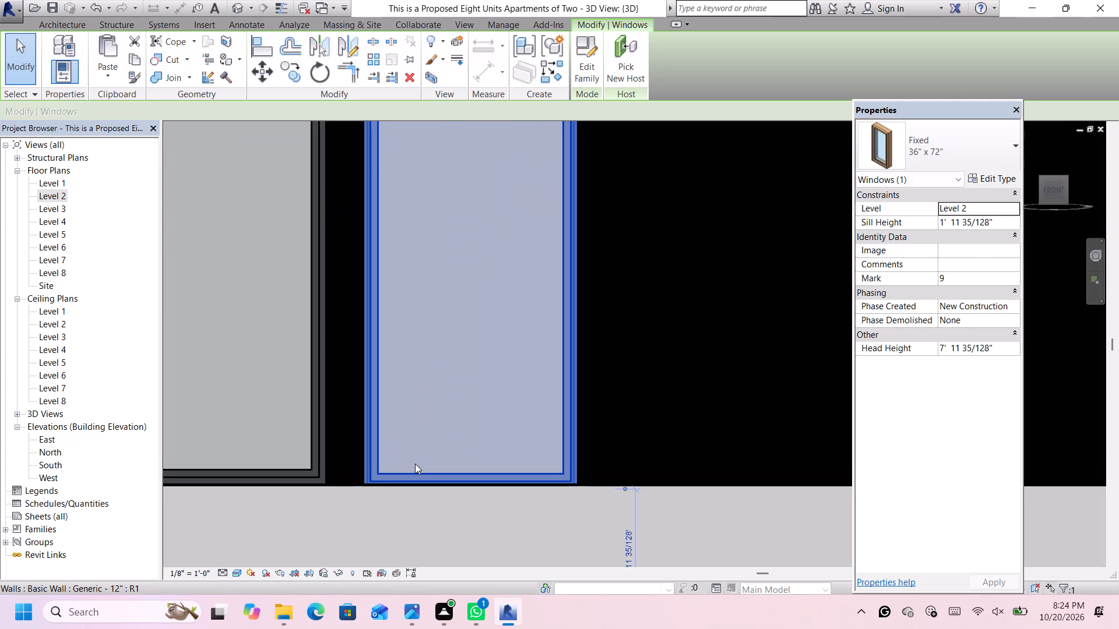
{"action": "key", "text": "Up"}
Nudge the narrow window left against the larger window's frame, with their centres about 4' 6 3/8" apart.
{"action": "key", "text": "Left"}
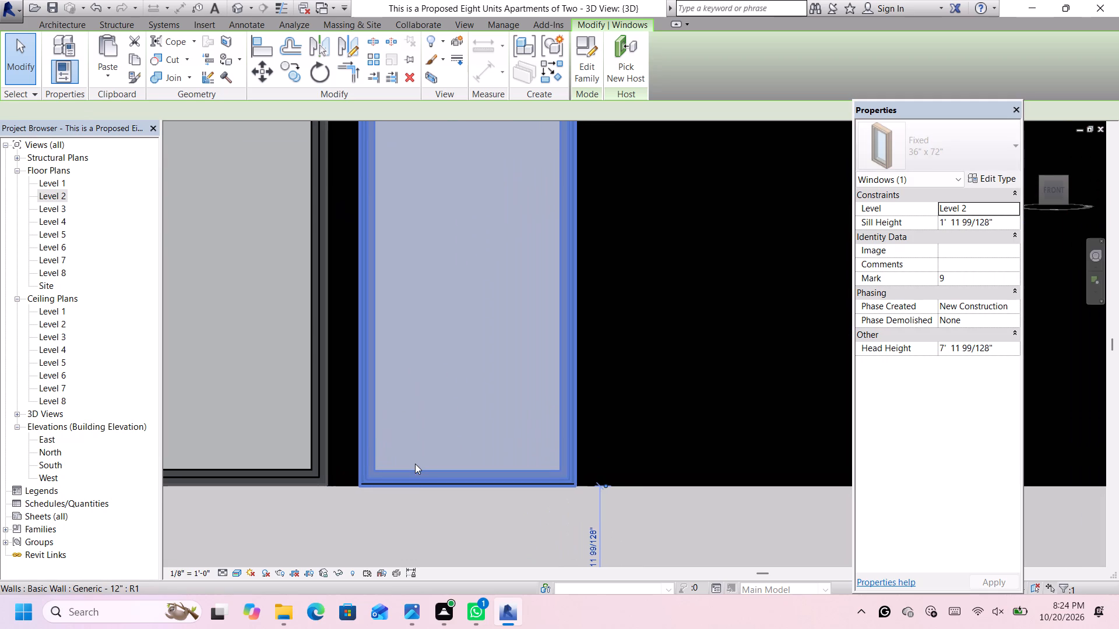
{"action": "key", "text": "Left"}
{"action": "key", "text": "Left"}
{"action": "key", "text": "Left"}
{"action": "key", "text": "Left"}
{"action": "key", "text": "Left"}
{"action": "key", "text": "Left"}
{"action": "key", "text": "Left"}
{"action": "key", "text": "Left"}
{"action": "key", "text": "Left"}
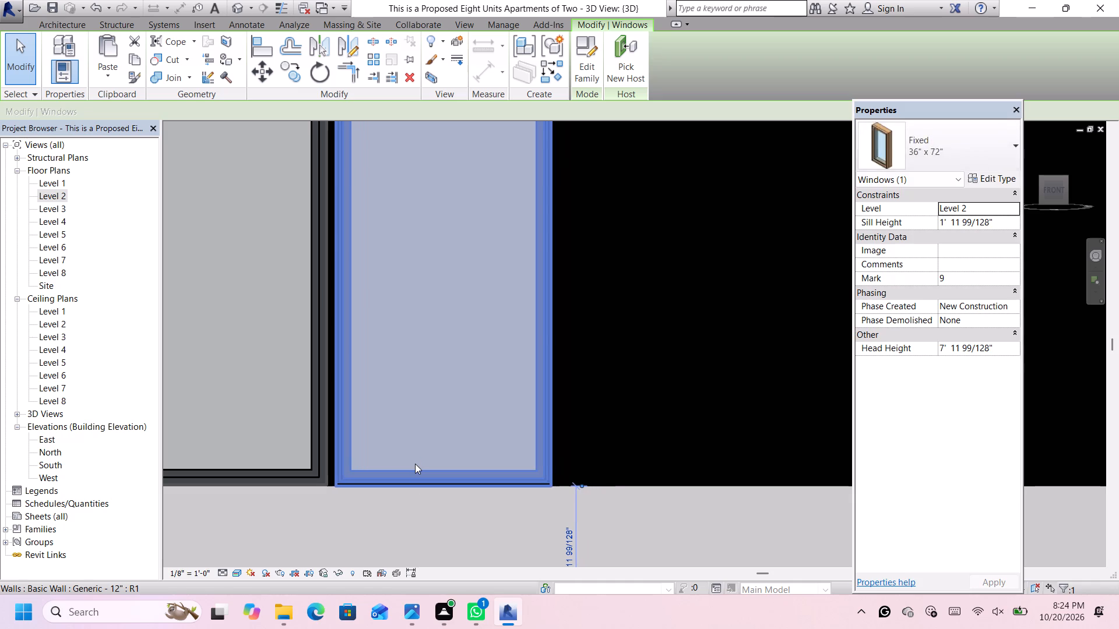
{"action": "key", "text": "Left"}
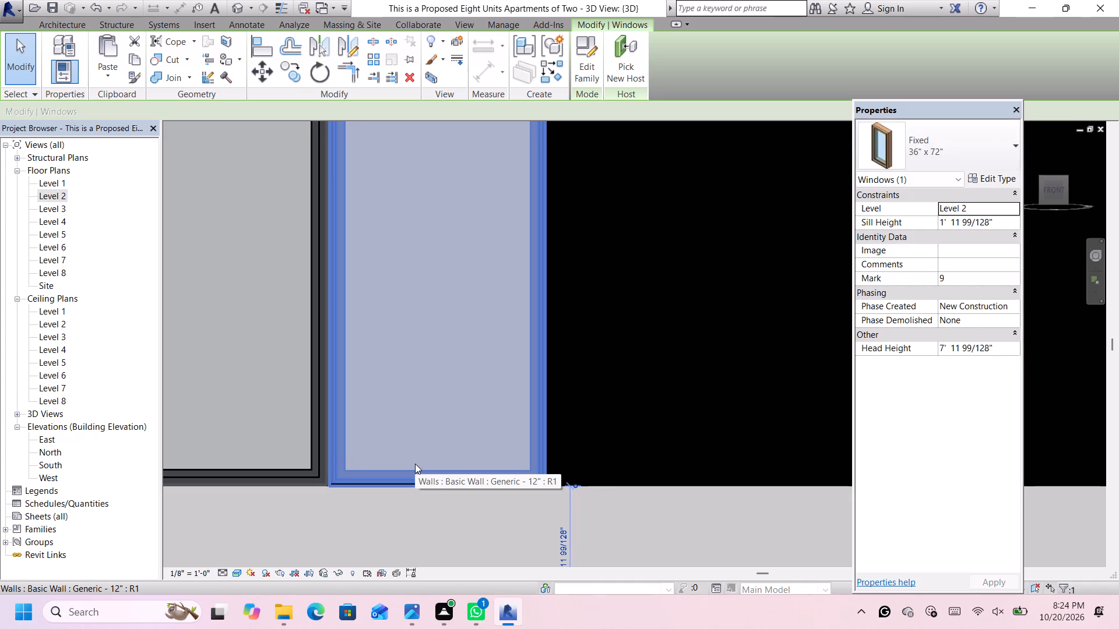
{"action": "scroll", "coordinate": [416, 463], "scroll_direction": "down", "scroll_amount": 6}
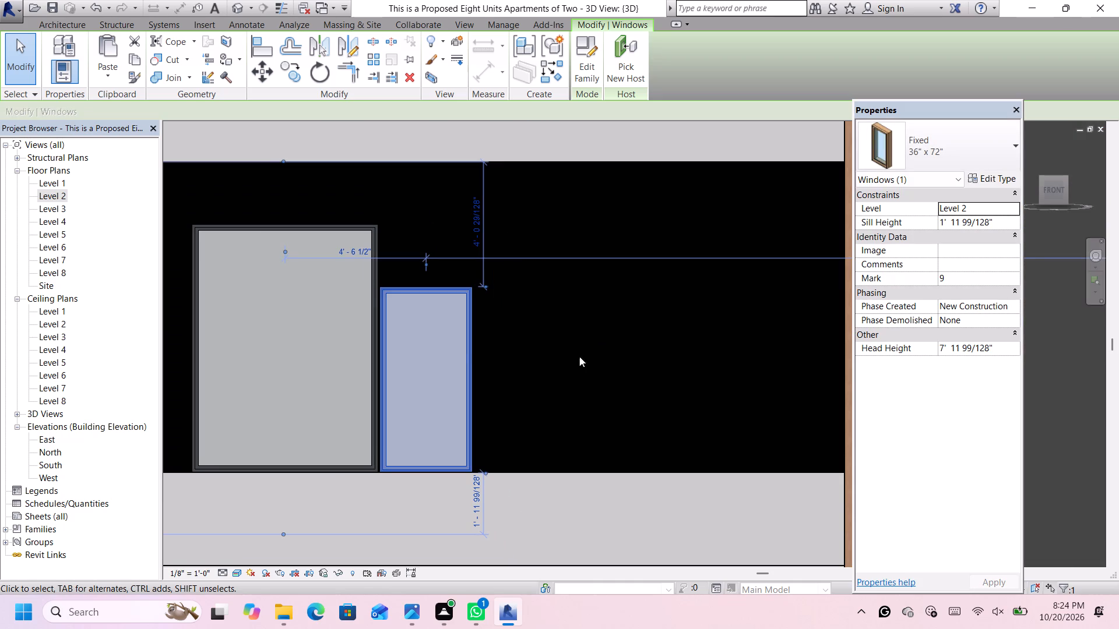
{"action": "scroll", "coordinate": [452, 351], "scroll_direction": "up", "scroll_amount": 1}
{"action": "scroll", "coordinate": [367, 351], "scroll_direction": "up", "scroll_amount": 9}
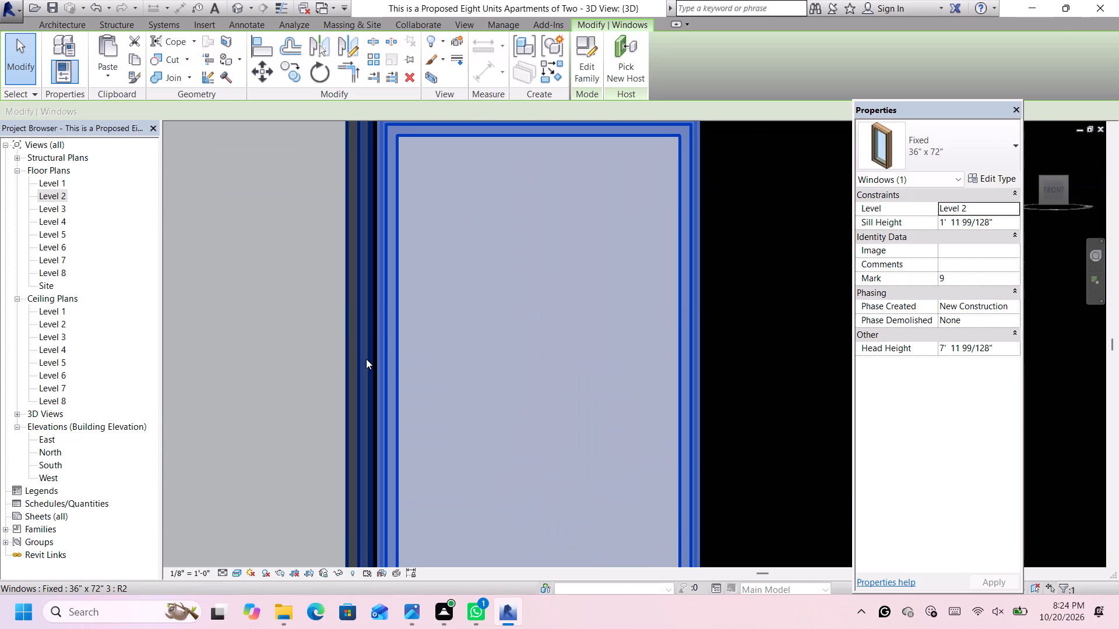
{"action": "scroll", "coordinate": [368, 358], "scroll_direction": "down", "scroll_amount": 11}
{"action": "scroll", "coordinate": [378, 434], "scroll_direction": "up", "scroll_amount": 10}
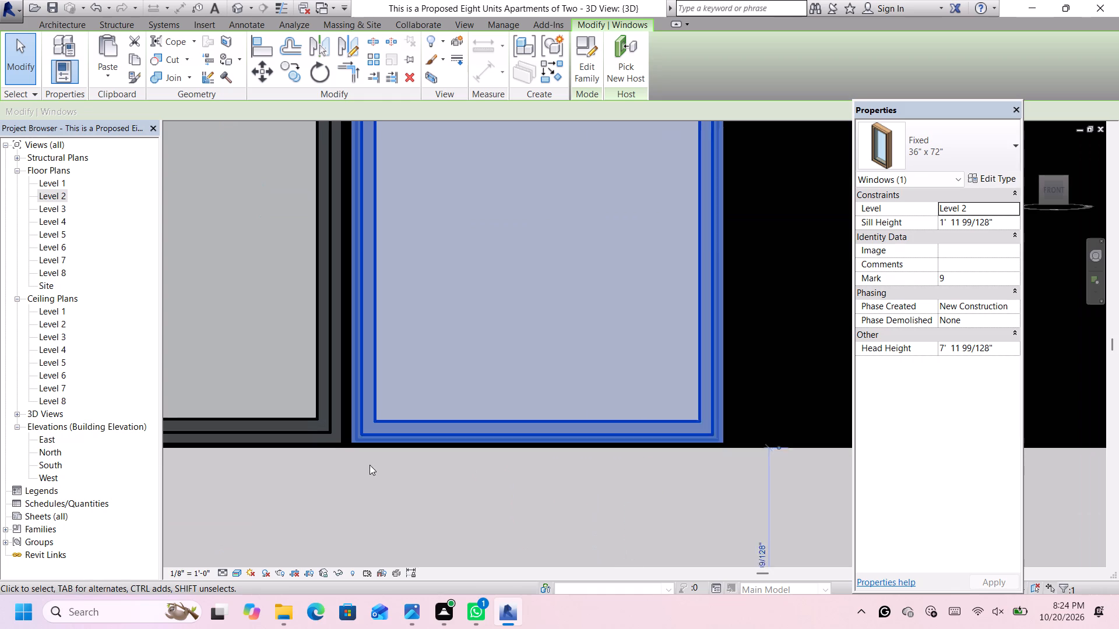
{"action": "scroll", "coordinate": [370, 465], "scroll_direction": "up", "scroll_amount": 7}
{"action": "key", "text": "Left"}
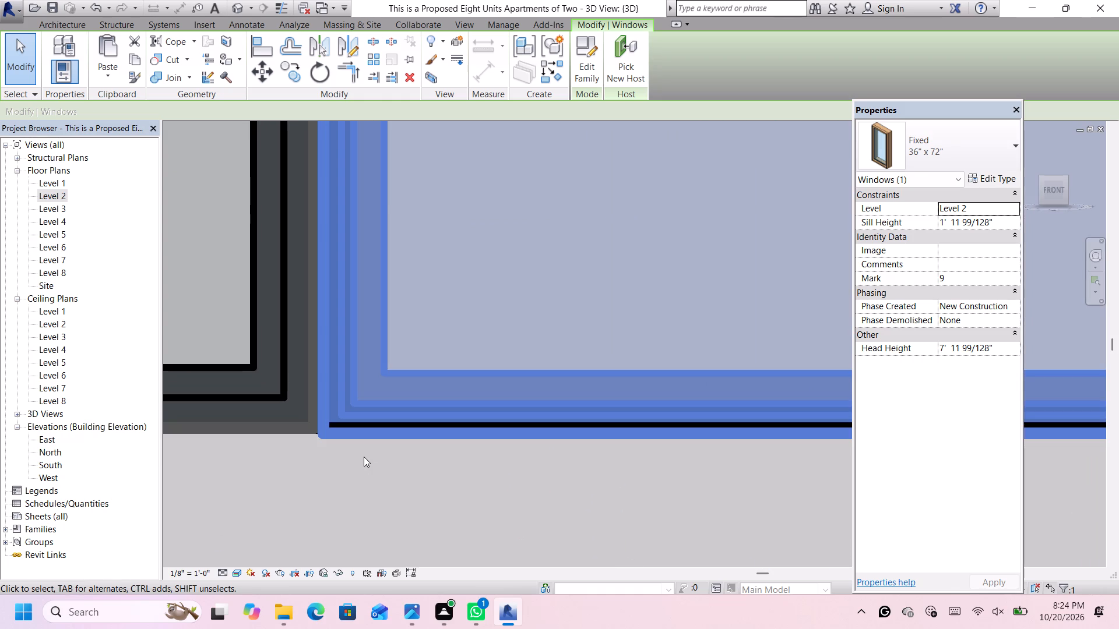
{"action": "scroll", "coordinate": [365, 454], "scroll_direction": "down", "scroll_amount": 14}
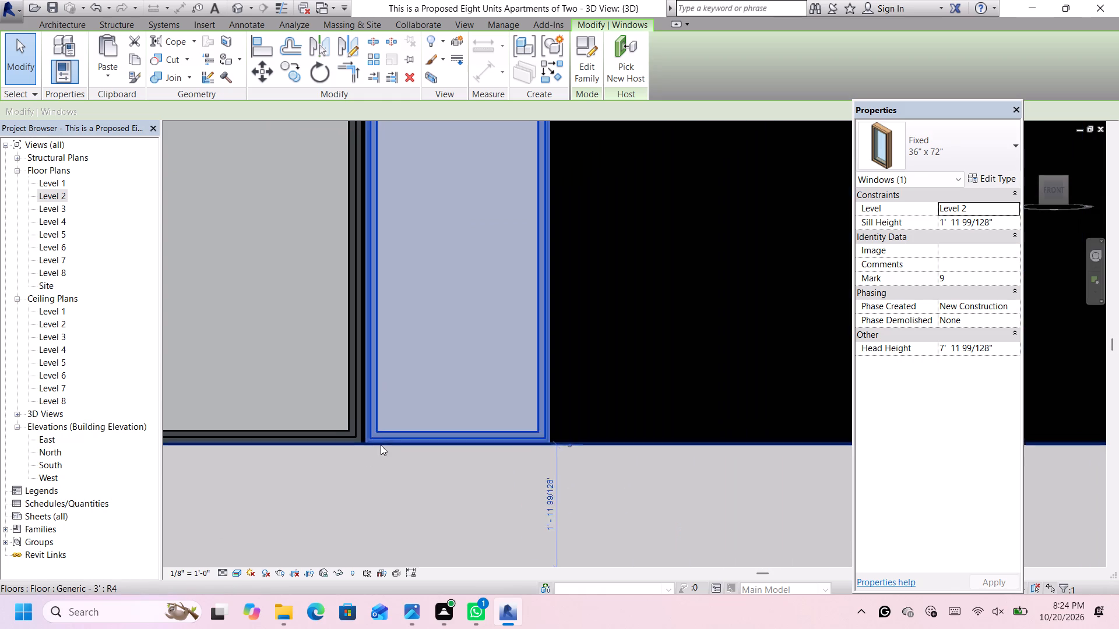
{"action": "scroll", "coordinate": [381, 445], "scroll_direction": "down", "scroll_amount": 4}
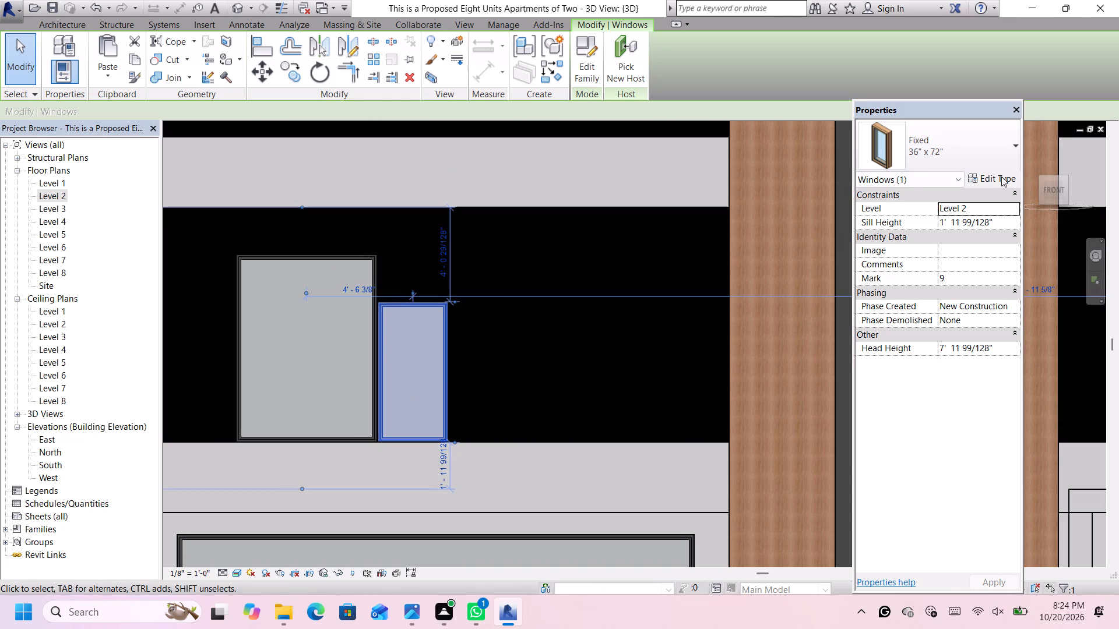
Set the height of the narrow window's Fixed 36" x 72" type to 8' 0" and apply it.
{"action": "left_click", "coordinate": [1002, 175]}
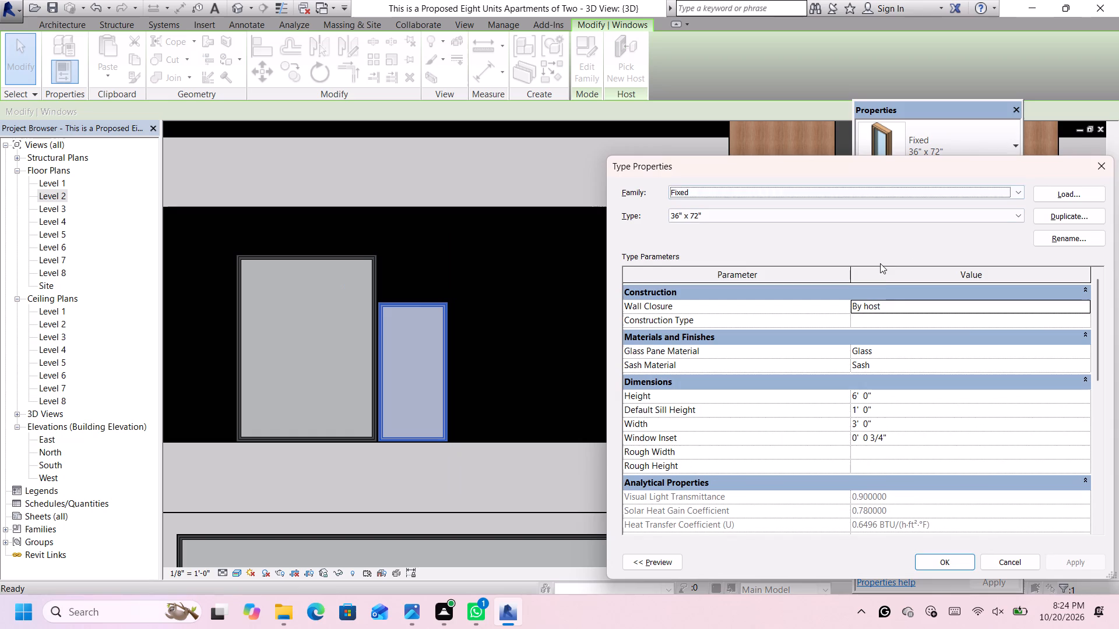
{"action": "left_click", "coordinate": [887, 394]}
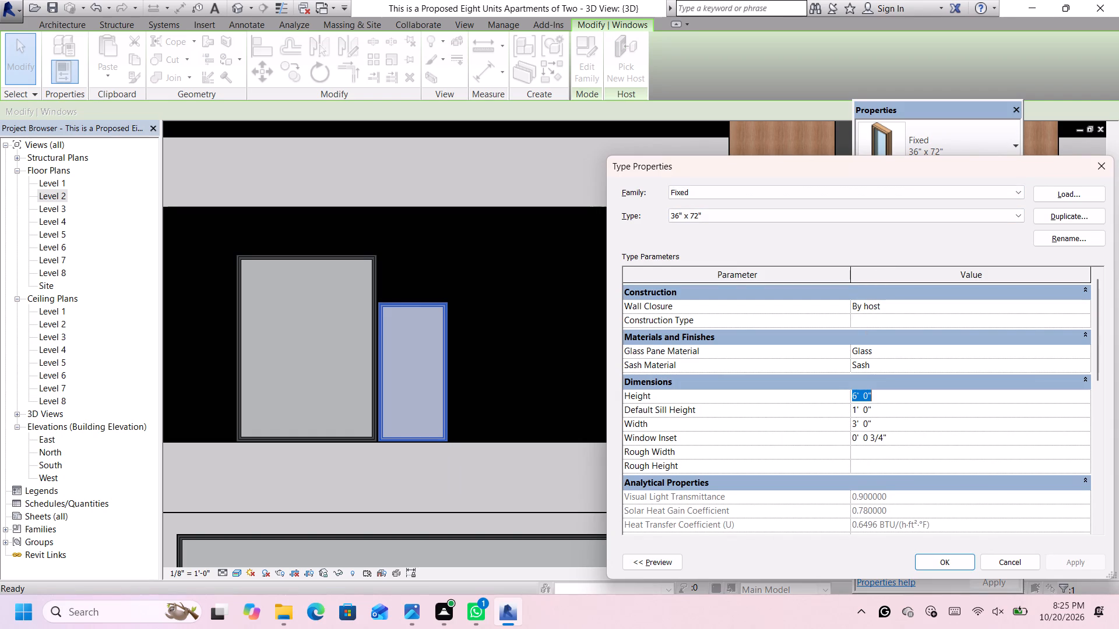
{"action": "key", "text": "BackSpace"}
{"action": "key", "text": "8"}
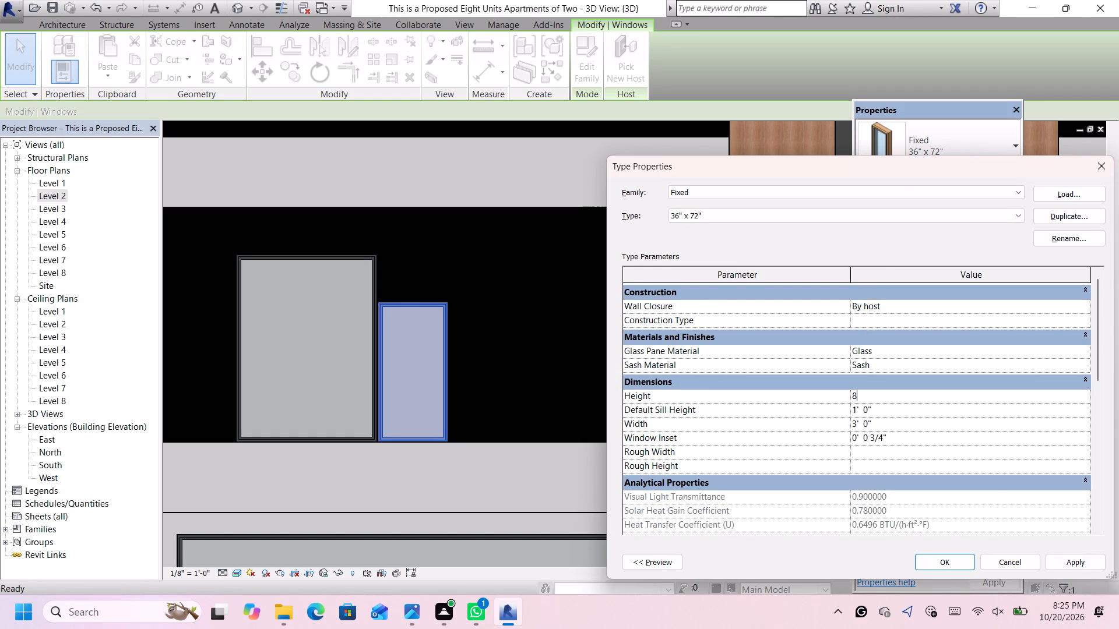
{"action": "key", "text": "apostrophe"}
{"action": "key", "text": "Return"}
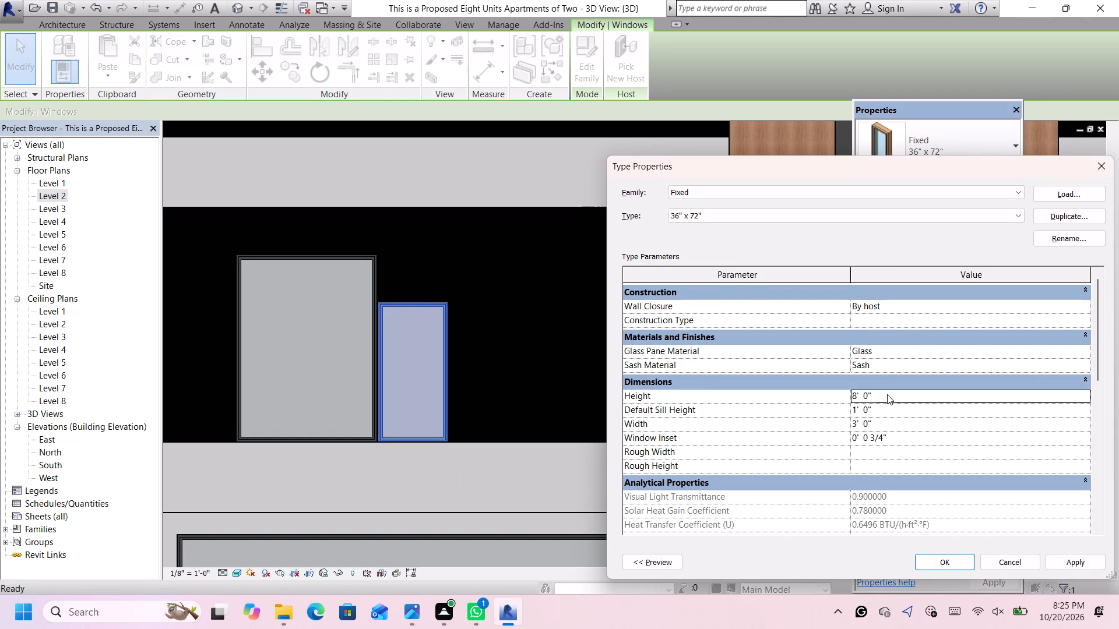
{"action": "left_click", "coordinate": [1062, 558]}
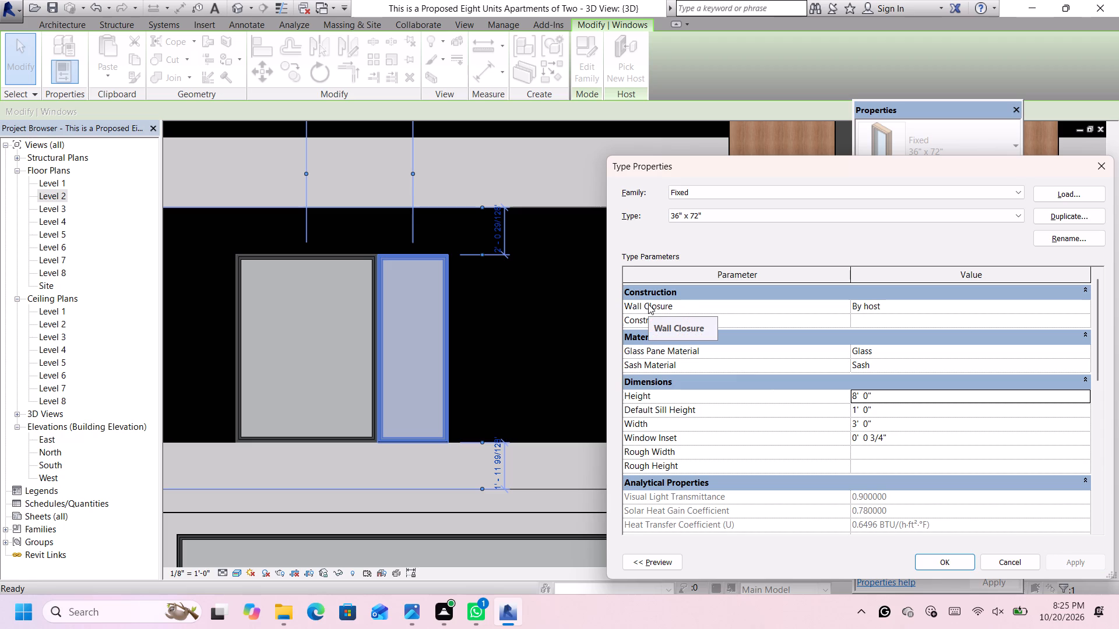
Assign the metal material Iron, Ductile to the sash of the Fixed 36" x 72" window type.
{"action": "scroll", "coordinate": [441, 262], "scroll_direction": "down", "scroll_amount": 5}
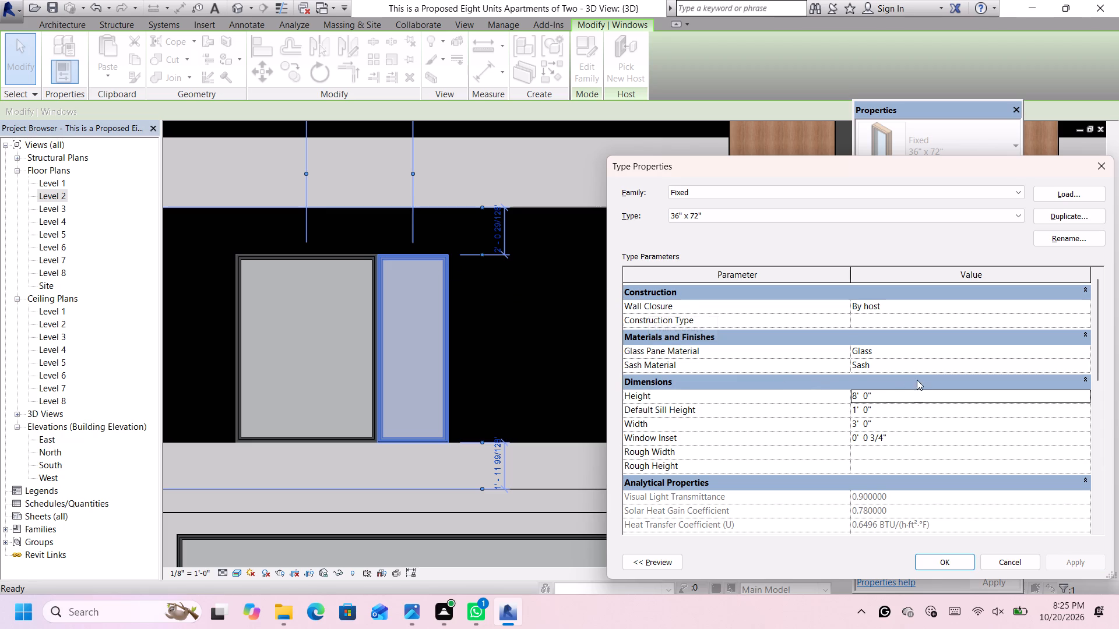
{"action": "left_click", "coordinate": [1086, 364]}
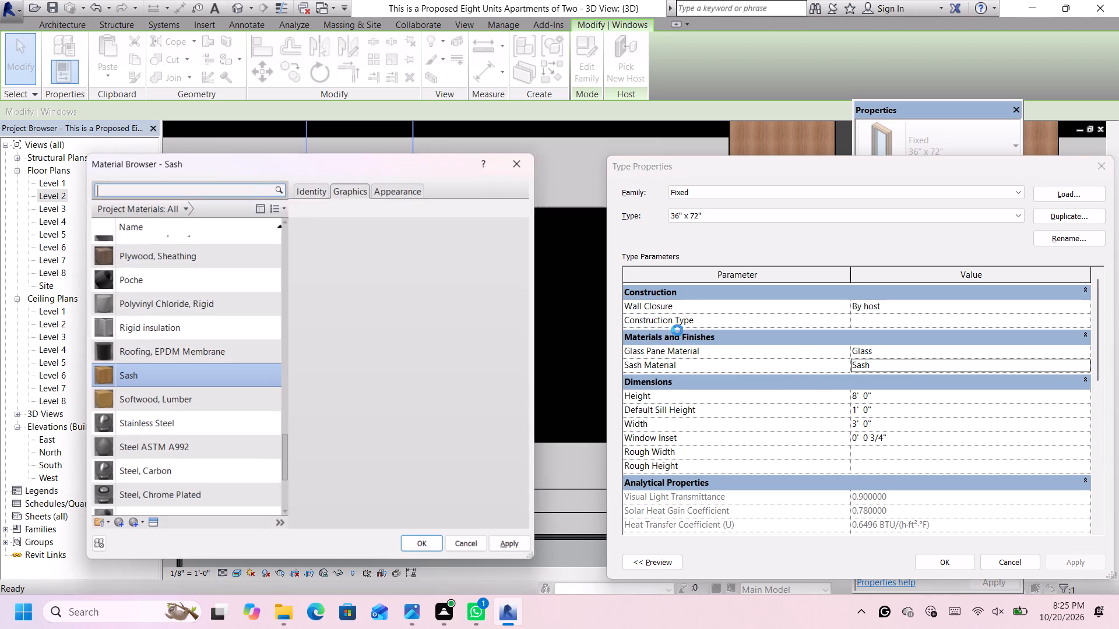
{"action": "left_click", "coordinate": [186, 208]}
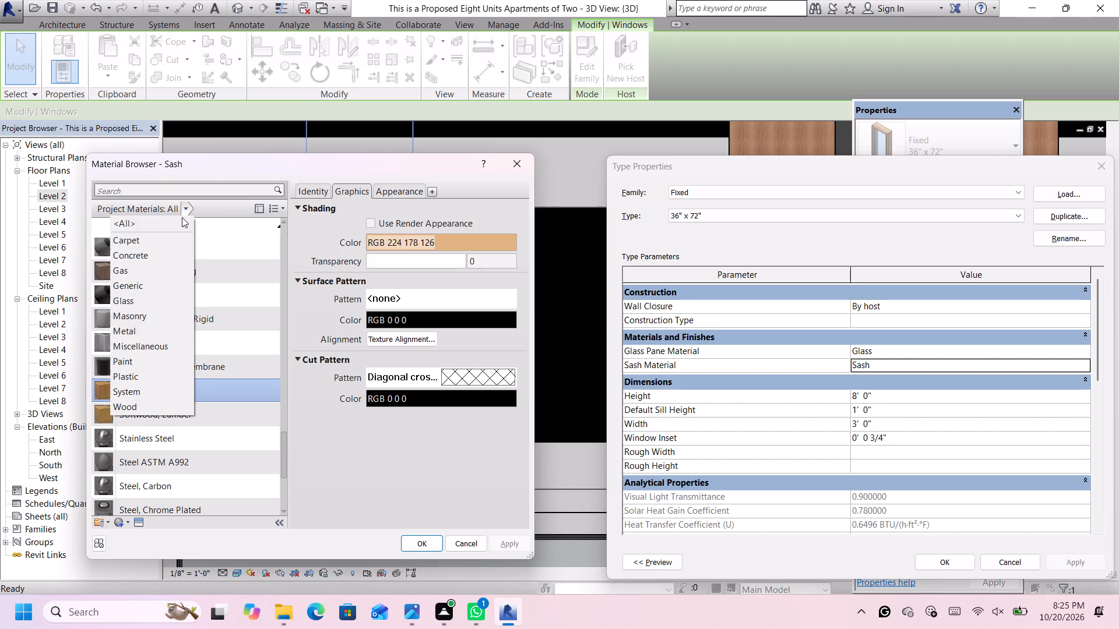
{"action": "left_click", "coordinate": [141, 332]}
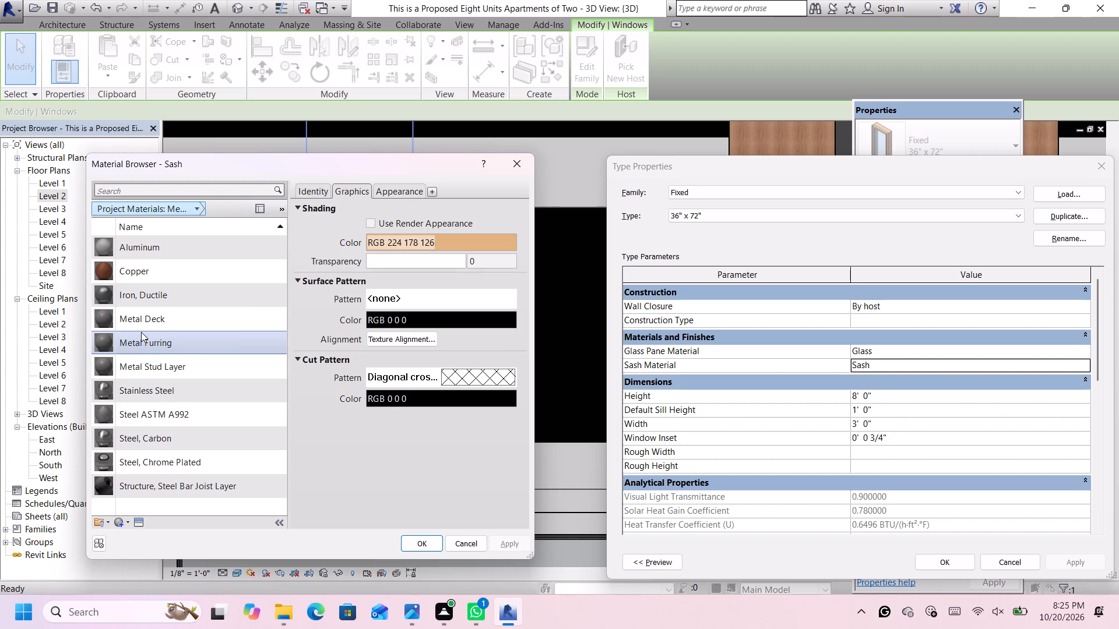
{"action": "left_click", "coordinate": [172, 296]}
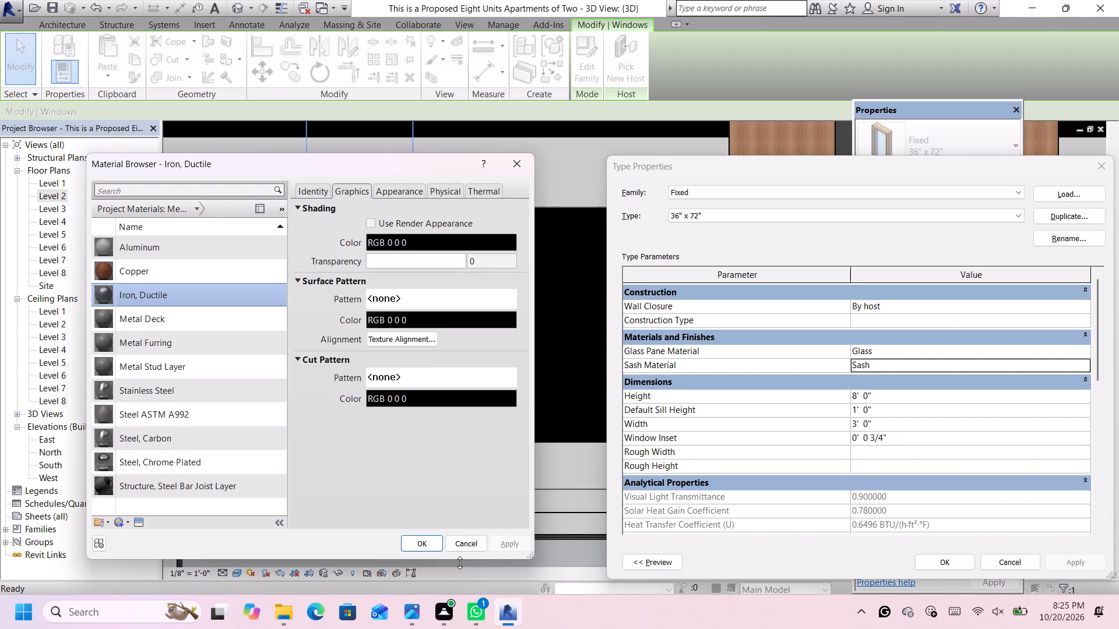
{"action": "left_click", "coordinate": [422, 542]}
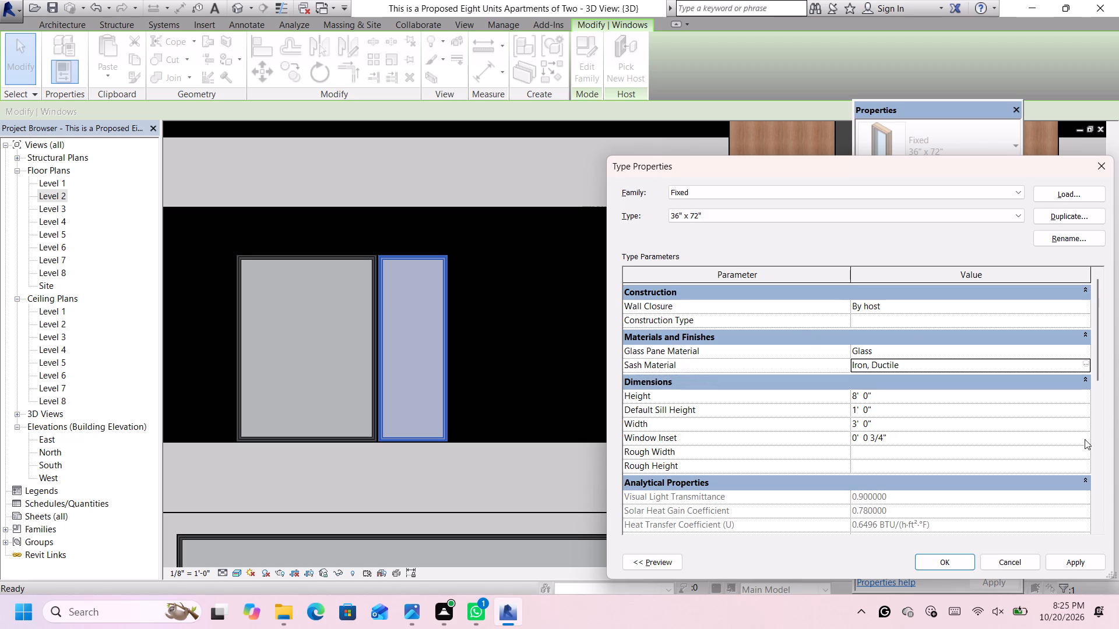
{"action": "left_click", "coordinate": [944, 560]}
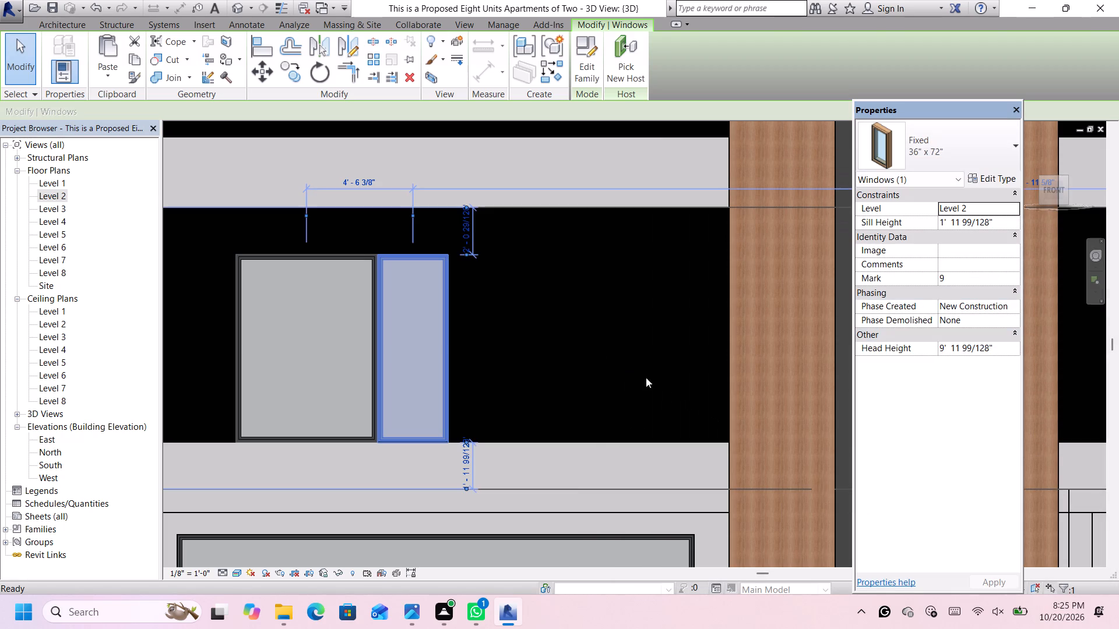
{"action": "scroll", "coordinate": [567, 360], "scroll_direction": "down", "scroll_amount": 11}
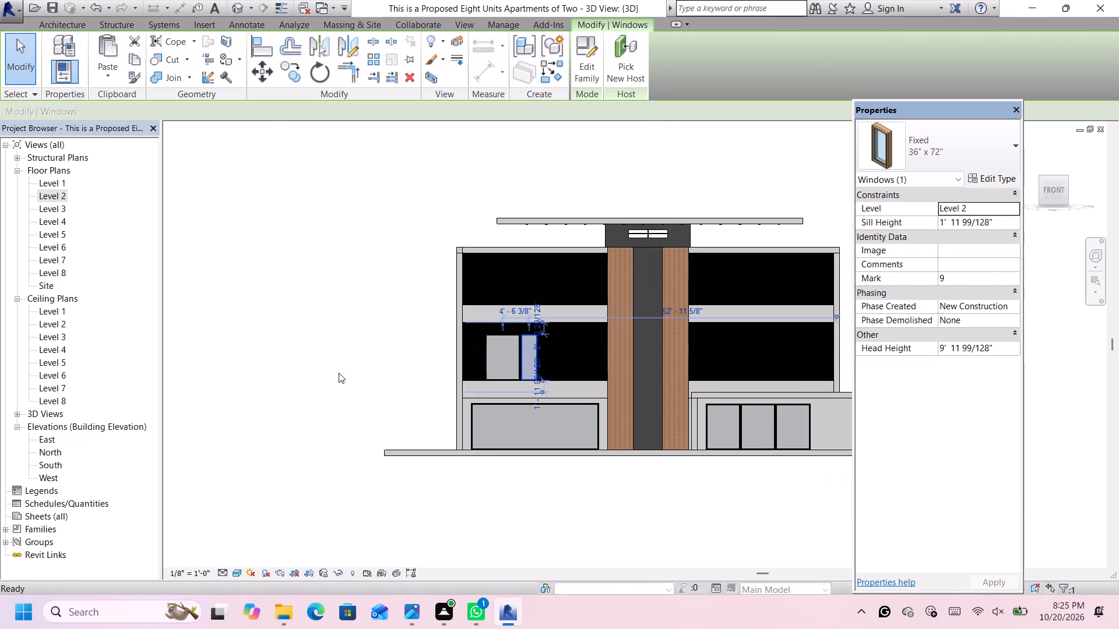
{"action": "left_click", "coordinate": [339, 374]}
Copy the narrow Level 2 window 2' 11 1/4" to the right, corner to corner, so the copy adjoins the original.
{"action": "scroll", "coordinate": [544, 369], "scroll_direction": "up", "scroll_amount": 12}
{"action": "scroll", "coordinate": [493, 408], "scroll_direction": "up", "scroll_amount": 4}
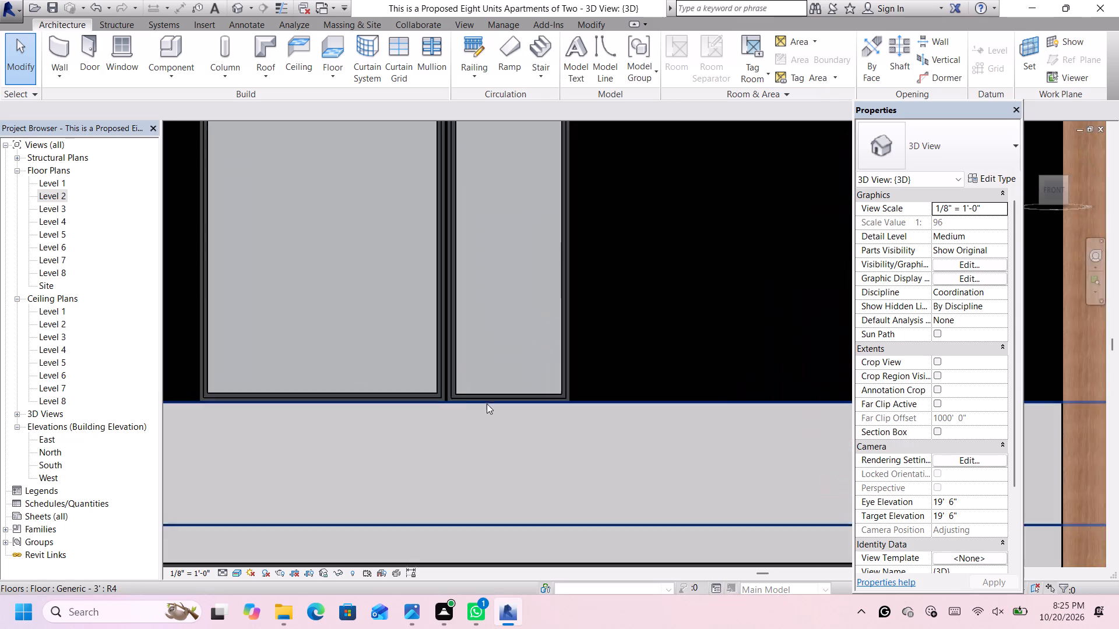
{"action": "left_click", "coordinate": [442, 389]}
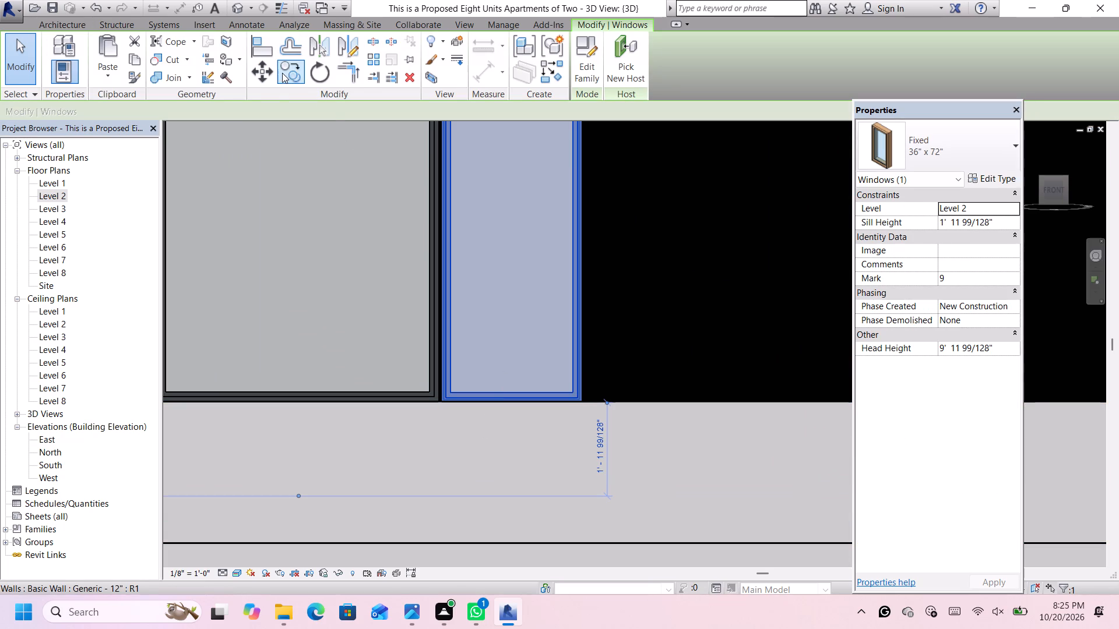
{"action": "left_click", "coordinate": [284, 72]}
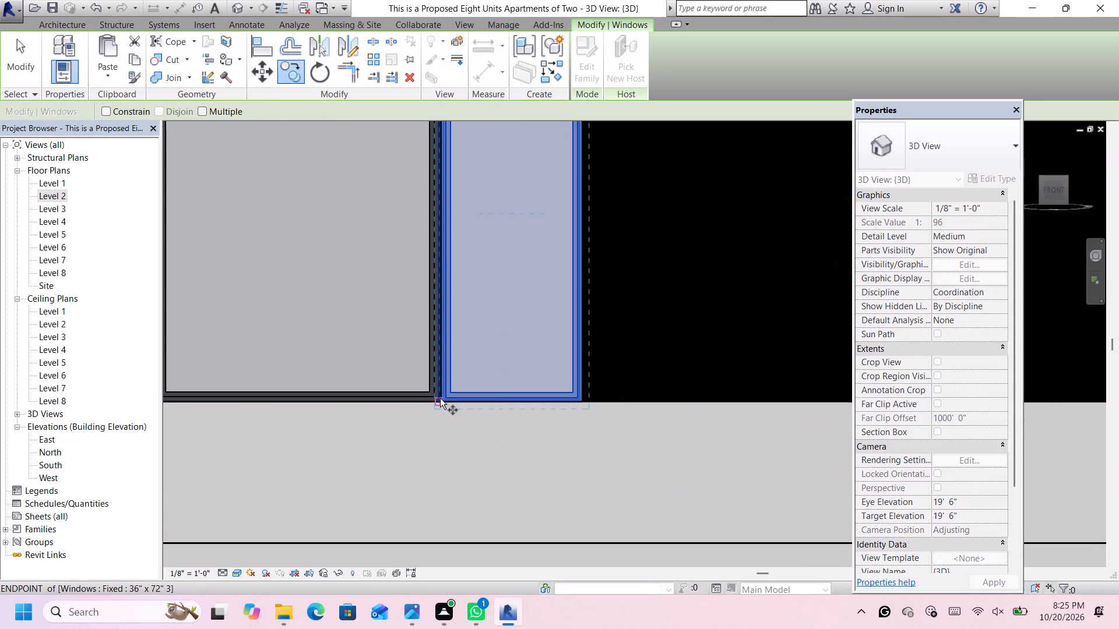
{"action": "left_click", "coordinate": [442, 400]}
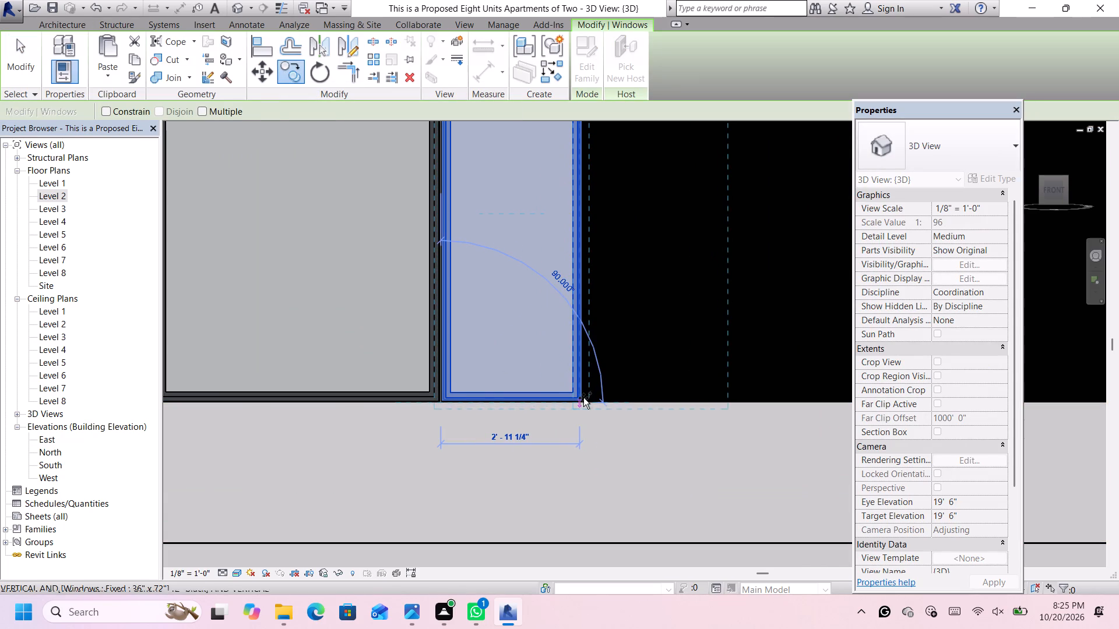
{"action": "left_click", "coordinate": [583, 398]}
{"action": "scroll", "coordinate": [583, 399], "scroll_direction": "down", "scroll_amount": 6}
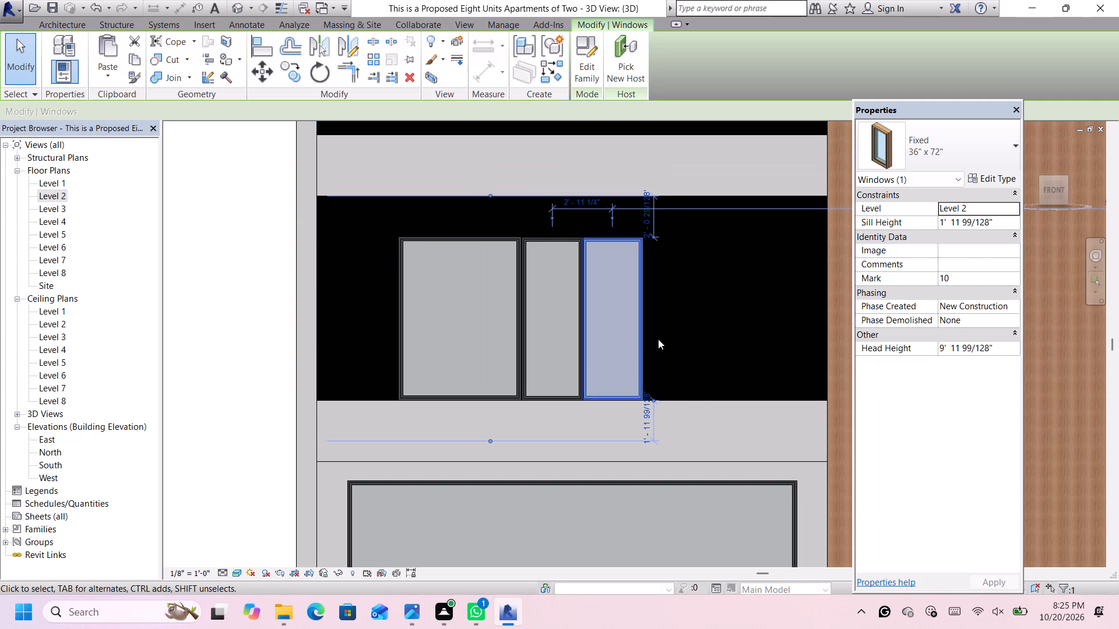
{"action": "scroll", "coordinate": [658, 339], "scroll_direction": "up", "scroll_amount": 4}
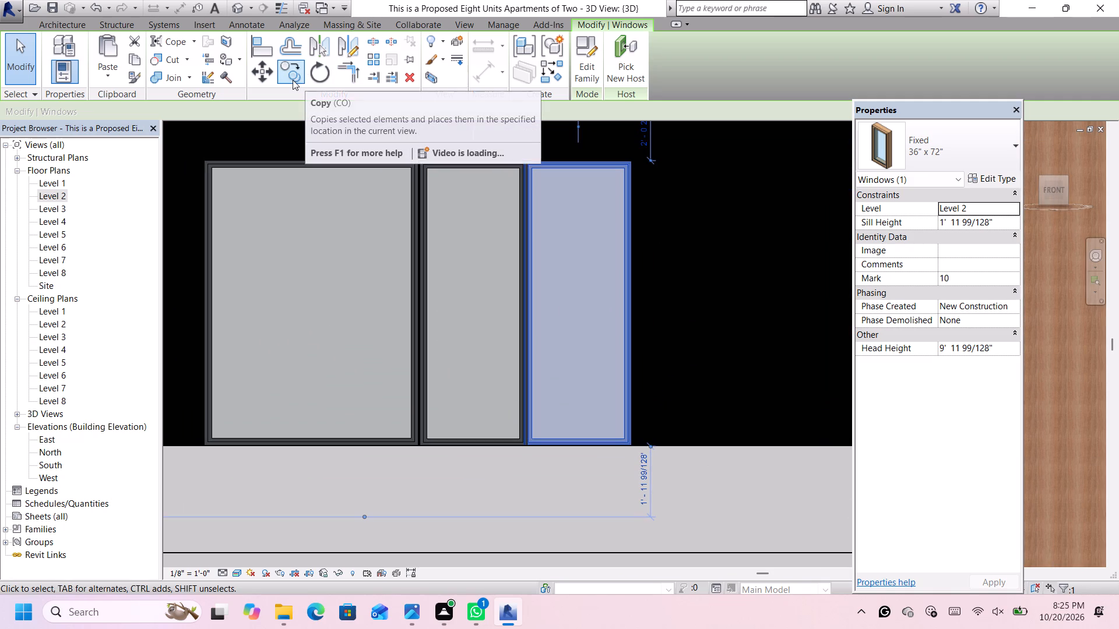
{"action": "scroll", "coordinate": [293, 80], "scroll_direction": "down", "scroll_amount": 20}
{"action": "scroll", "coordinate": [293, 80], "scroll_direction": "down", "scroll_amount": 3}
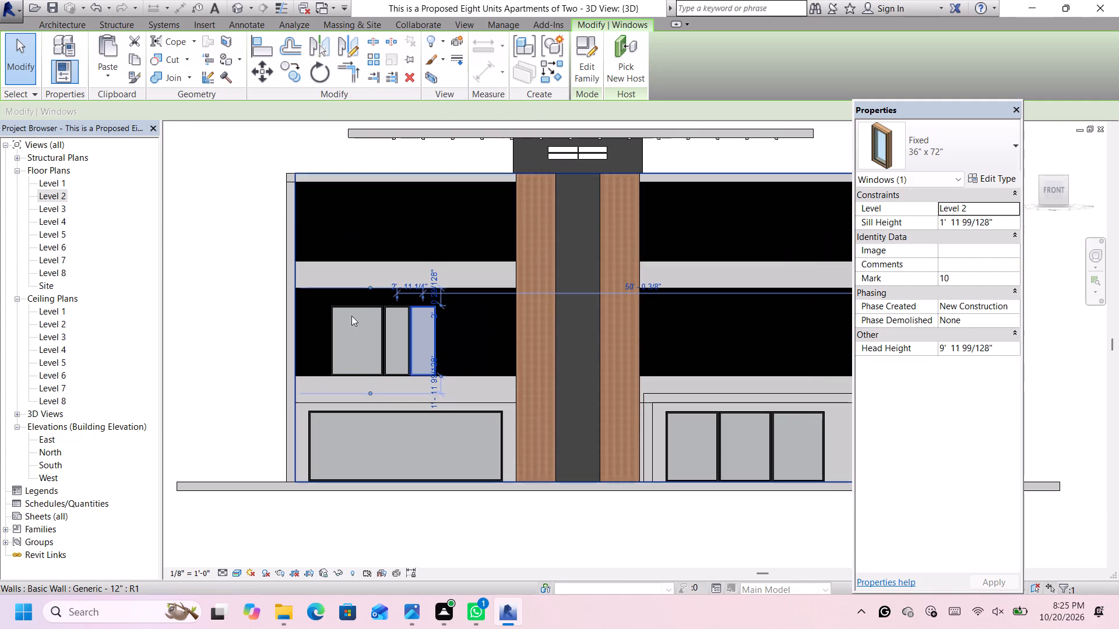
{"action": "key", "text": "Escape"}
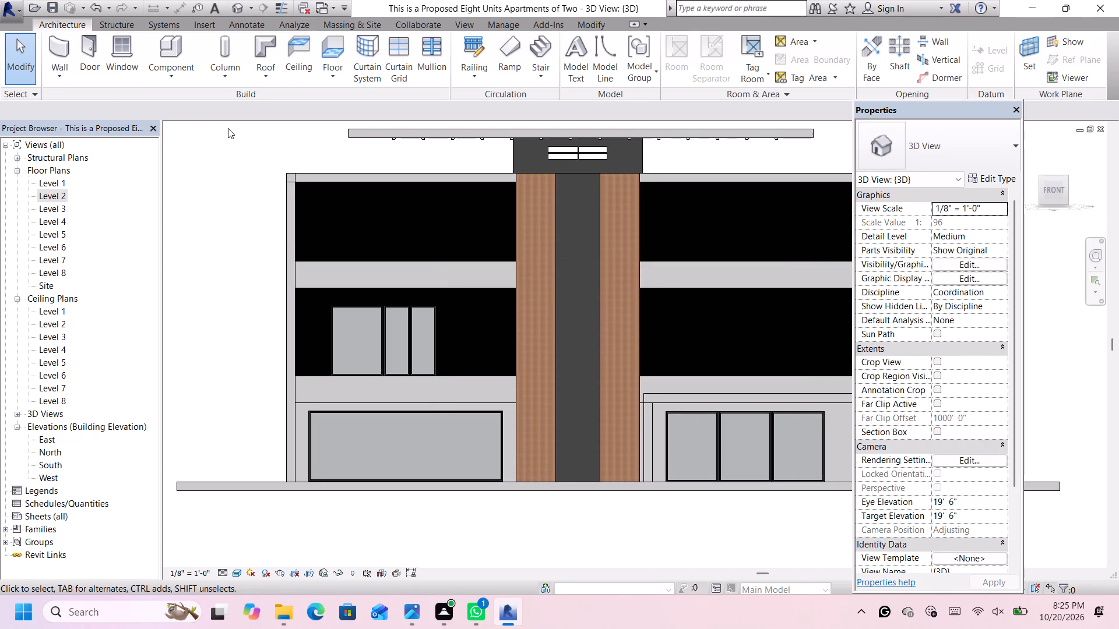
Copy the large Level 2 window 12' 0" to the right, from its lower-left corner to the second narrow window's lower-right corner.
{"action": "scroll", "coordinate": [480, 356], "scroll_direction": "up", "scroll_amount": 3}
{"action": "scroll", "coordinate": [323, 377], "scroll_direction": "up", "scroll_amount": 3}
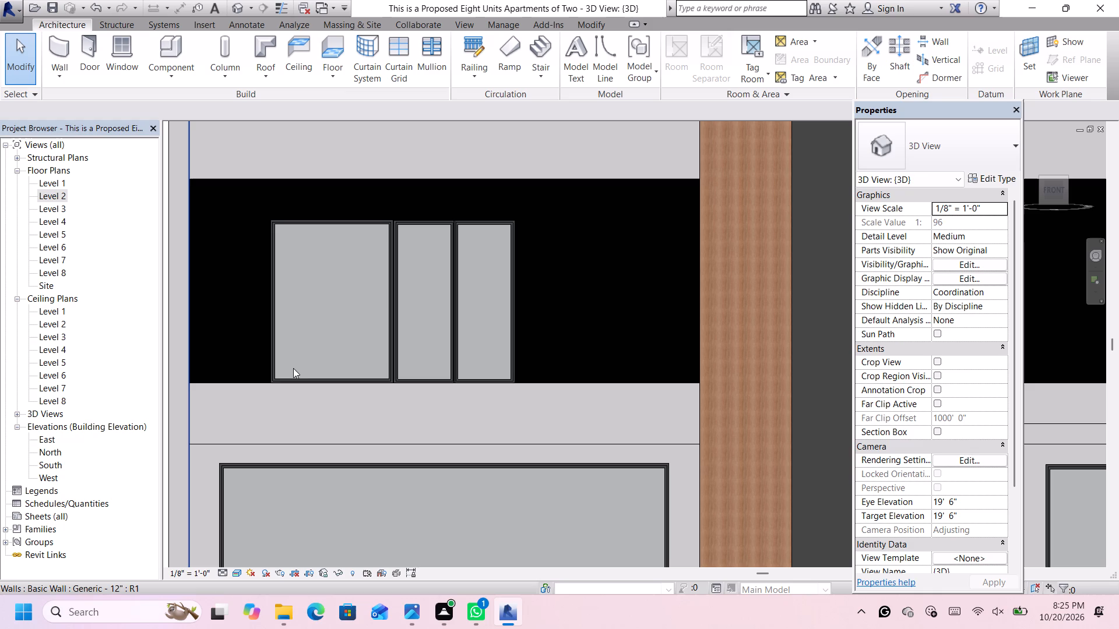
{"action": "left_click", "coordinate": [277, 372]}
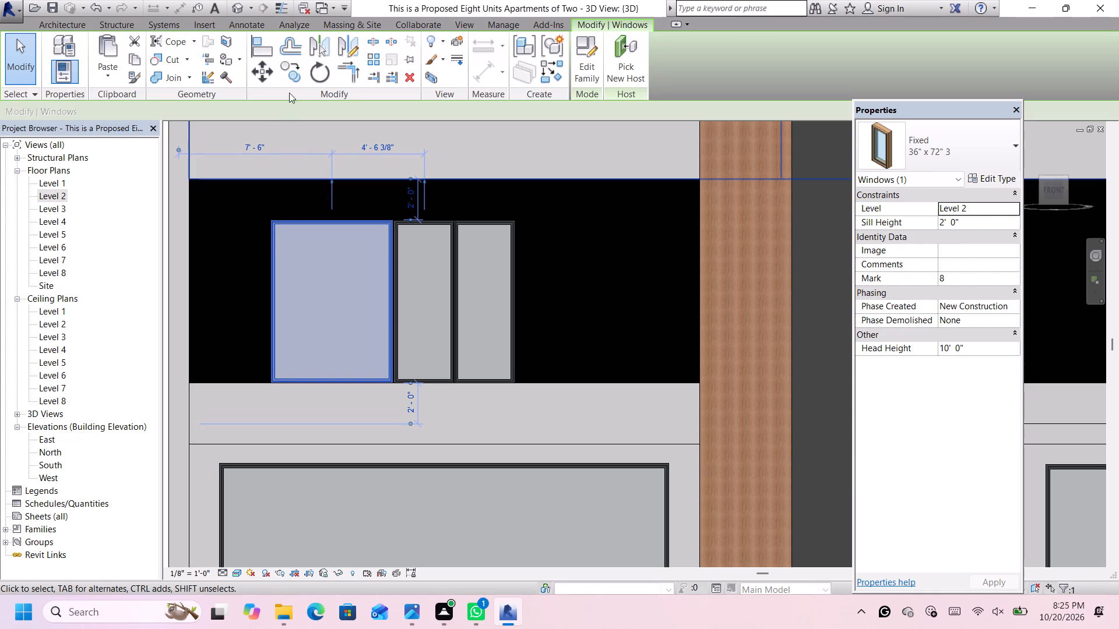
{"action": "left_click", "coordinate": [292, 65]}
{"action": "scroll", "coordinate": [240, 358], "scroll_direction": "up", "scroll_amount": 4}
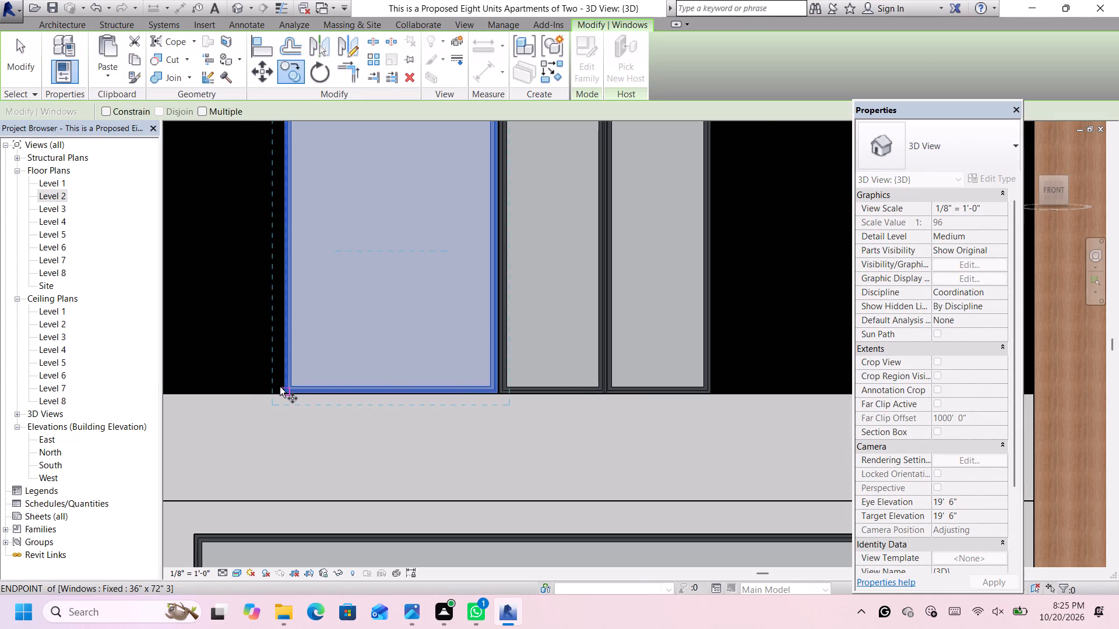
{"action": "scroll", "coordinate": [284, 391], "scroll_direction": "up", "scroll_amount": 5}
{"action": "left_click", "coordinate": [283, 392]}
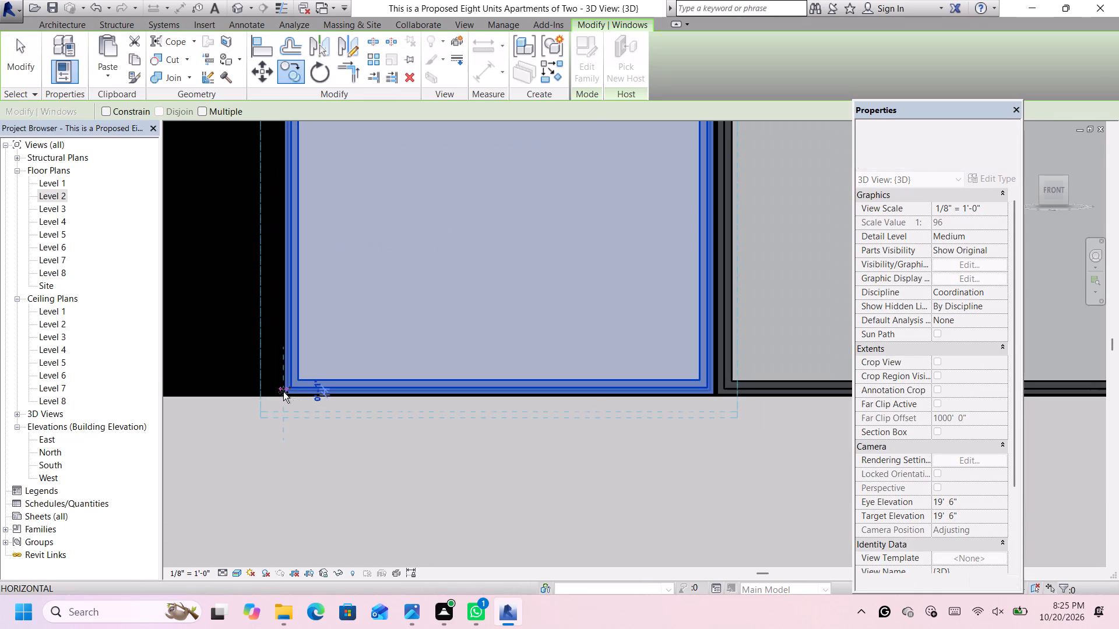
{"action": "scroll", "coordinate": [283, 392], "scroll_direction": "down", "scroll_amount": 7}
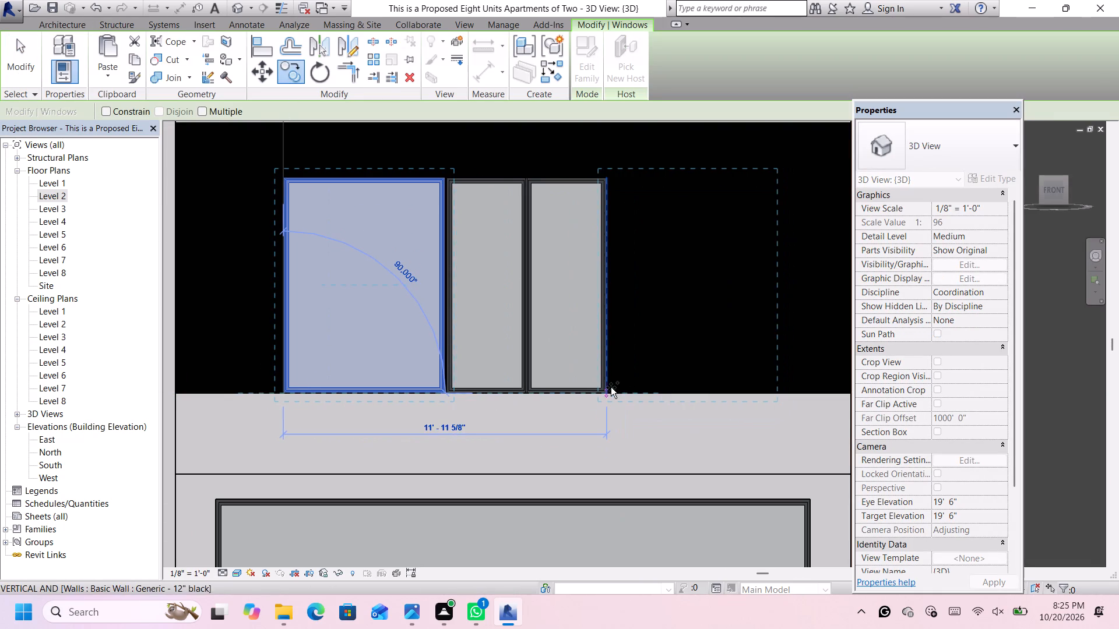
{"action": "scroll", "coordinate": [607, 393], "scroll_direction": "up", "scroll_amount": 2}
{"action": "scroll", "coordinate": [607, 393], "scroll_direction": "down", "scroll_amount": 2}
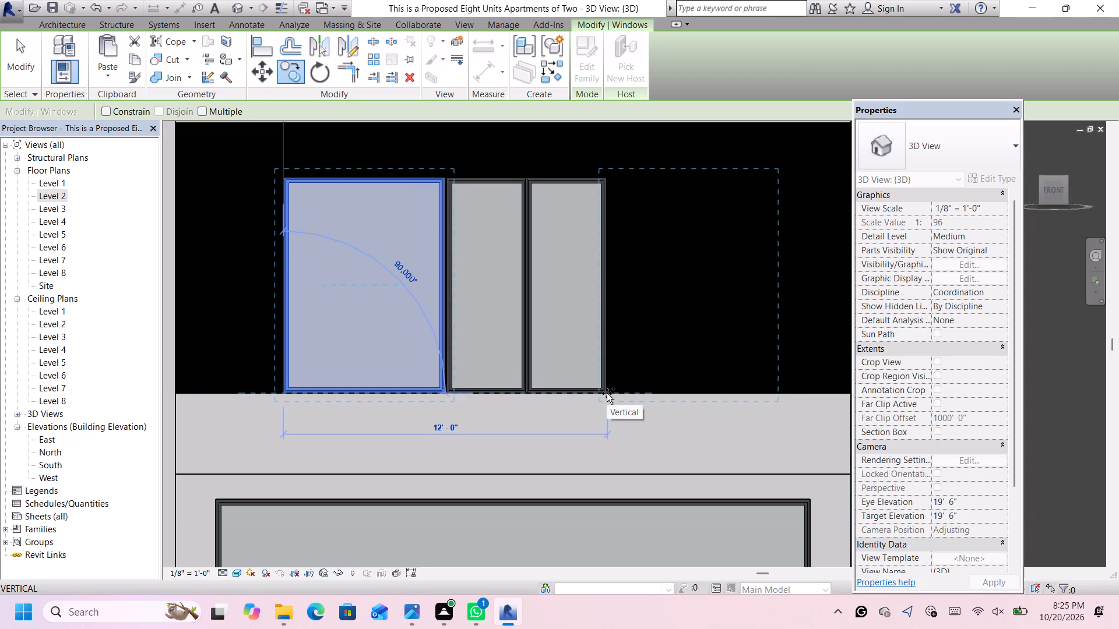
{"action": "left_click", "coordinate": [607, 393]}
{"action": "scroll", "coordinate": [611, 385], "scroll_direction": "down", "scroll_amount": 7}
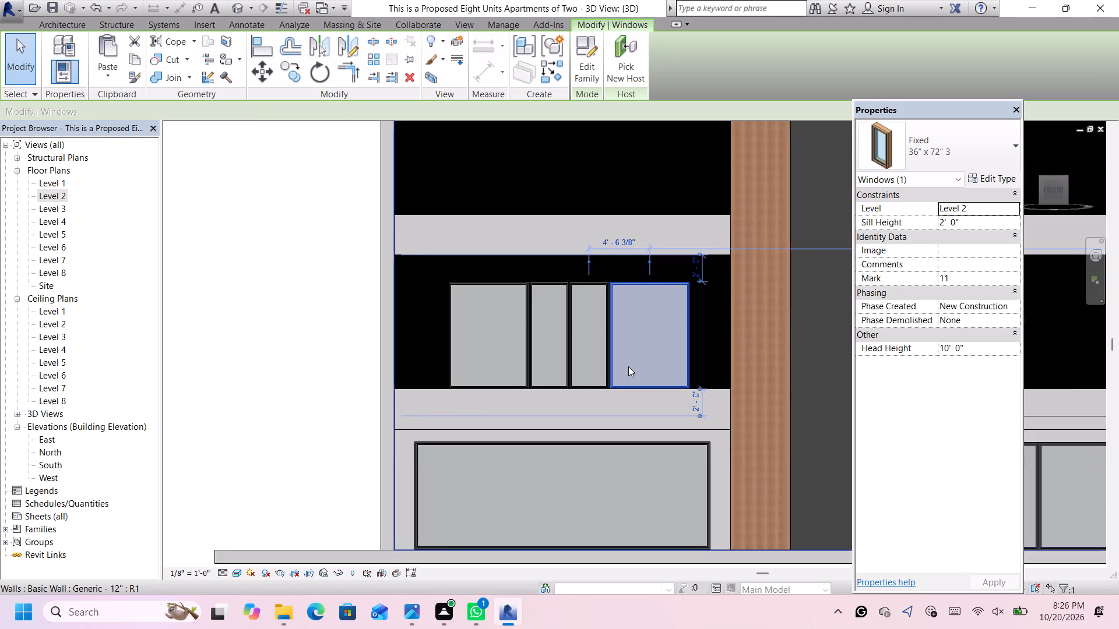
{"action": "scroll", "coordinate": [628, 366], "scroll_direction": "down", "scroll_amount": 7}
{"action": "scroll", "coordinate": [699, 376], "scroll_direction": "up", "scroll_amount": 6}
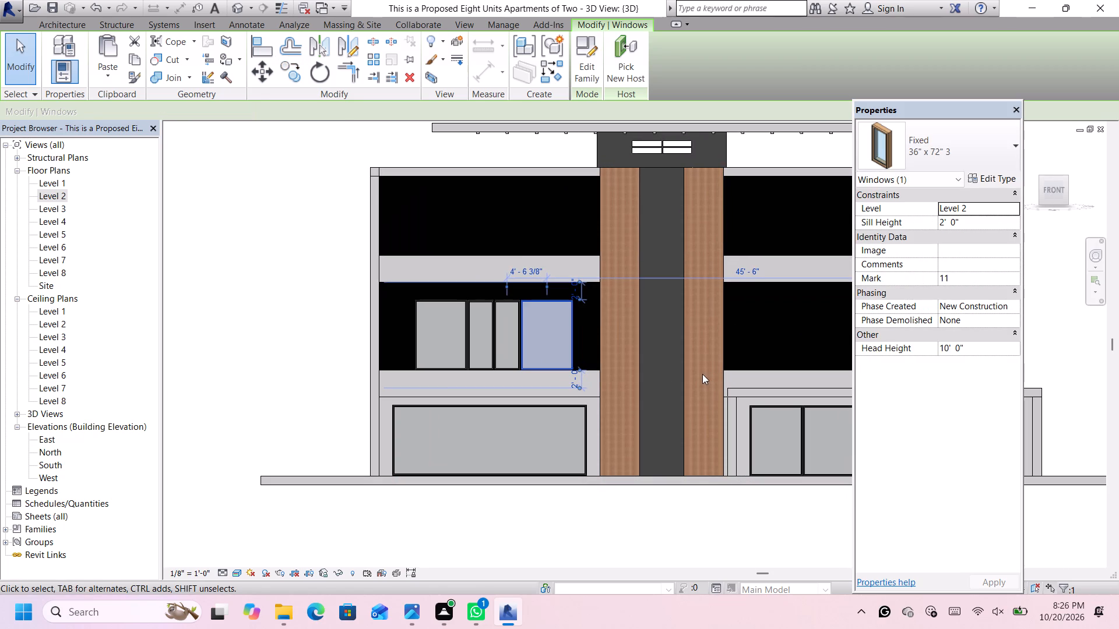
{"action": "key", "text": "space"}
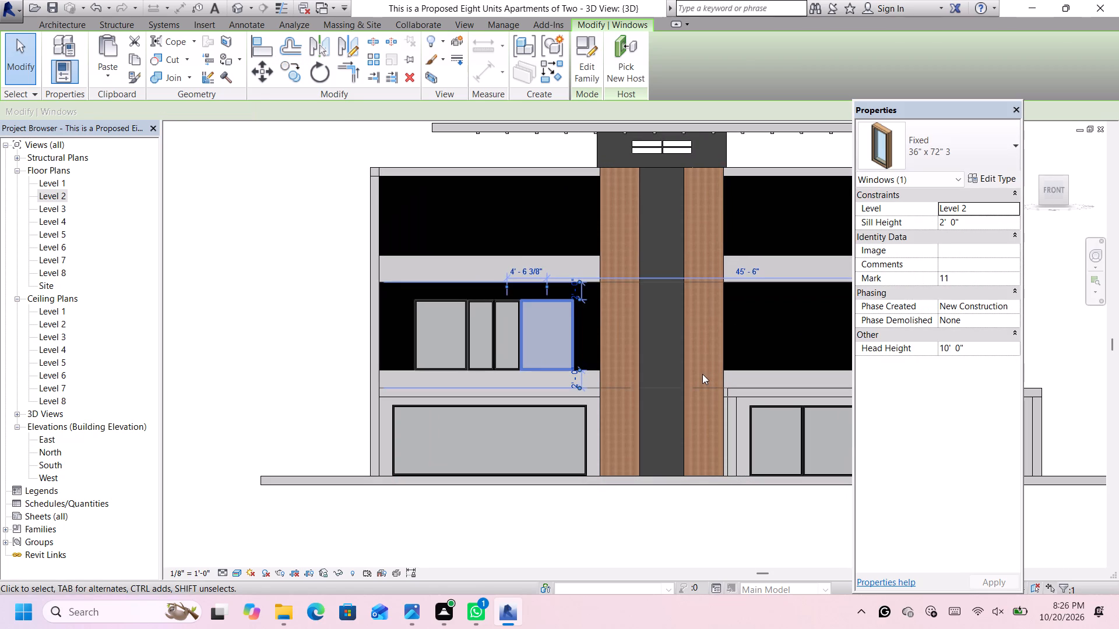
{"action": "key", "text": "Escape"}
Examine the whole front facade, comparing the Level 2 window group with the empty upper-floor openings beyond the central tower.
{"action": "scroll", "coordinate": [709, 365], "scroll_direction": "down", "scroll_amount": 1}
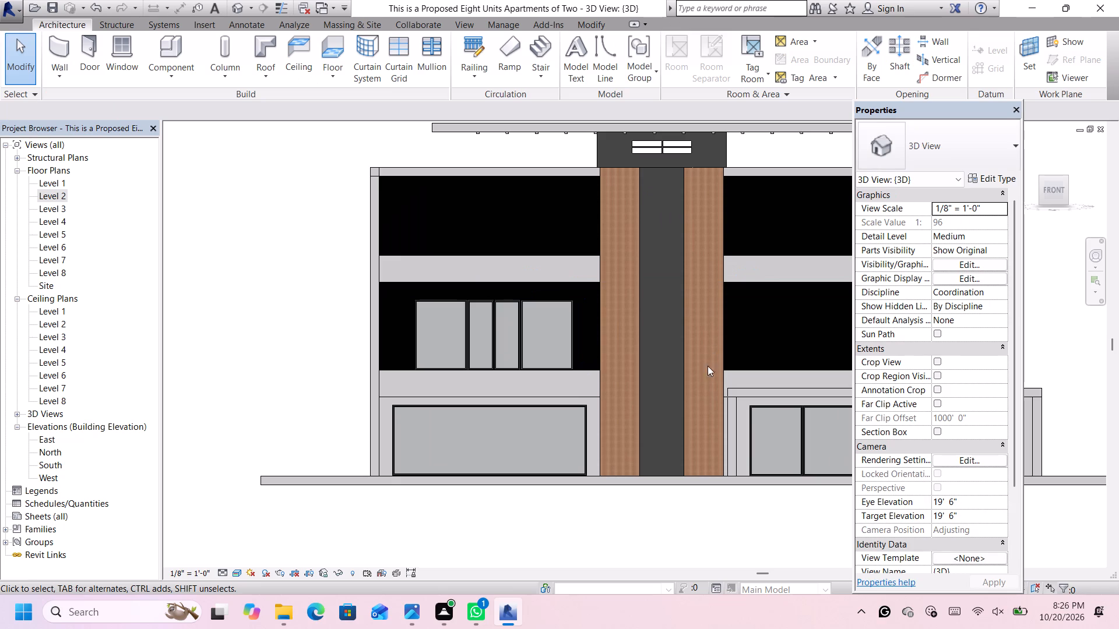
{"action": "scroll", "coordinate": [708, 366], "scroll_direction": "down", "scroll_amount": 3}
{"action": "scroll", "coordinate": [723, 374], "scroll_direction": "up", "scroll_amount": 2}
{"action": "scroll", "coordinate": [725, 376], "scroll_direction": "down", "scroll_amount": 1}
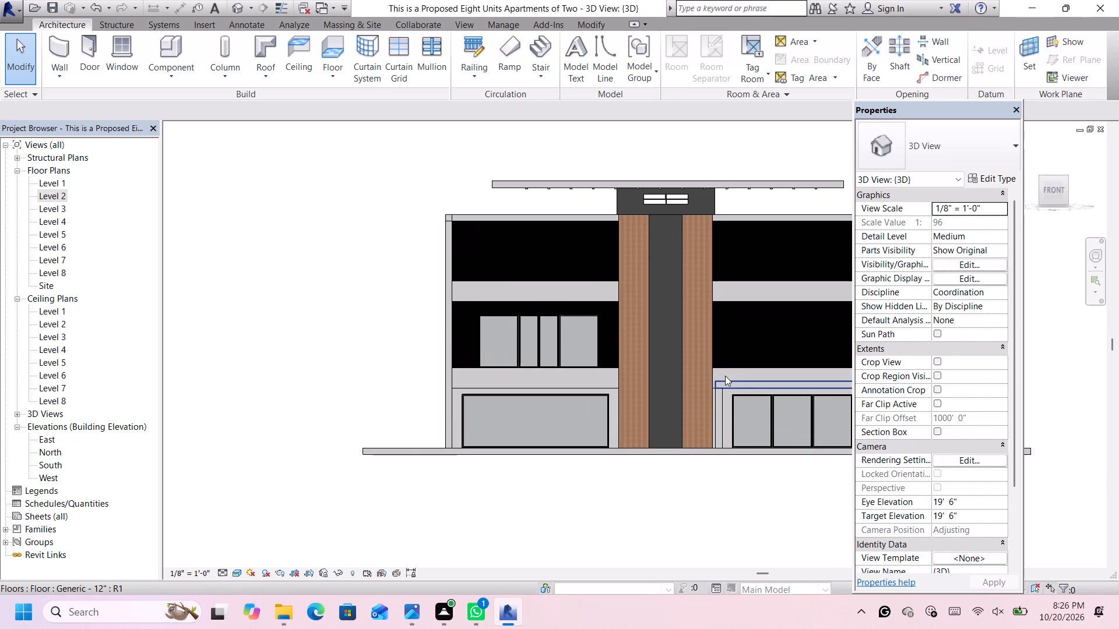
{"action": "scroll", "coordinate": [753, 376], "scroll_direction": "up", "scroll_amount": 2}
{"action": "scroll", "coordinate": [823, 387], "scroll_direction": "down", "scroll_amount": 1}
{"action": "middle_click_drag", "start_coordinate": [818, 387], "coordinate": [584, 381]}
{"action": "scroll", "coordinate": [787, 383], "scroll_direction": "up", "scroll_amount": 2}
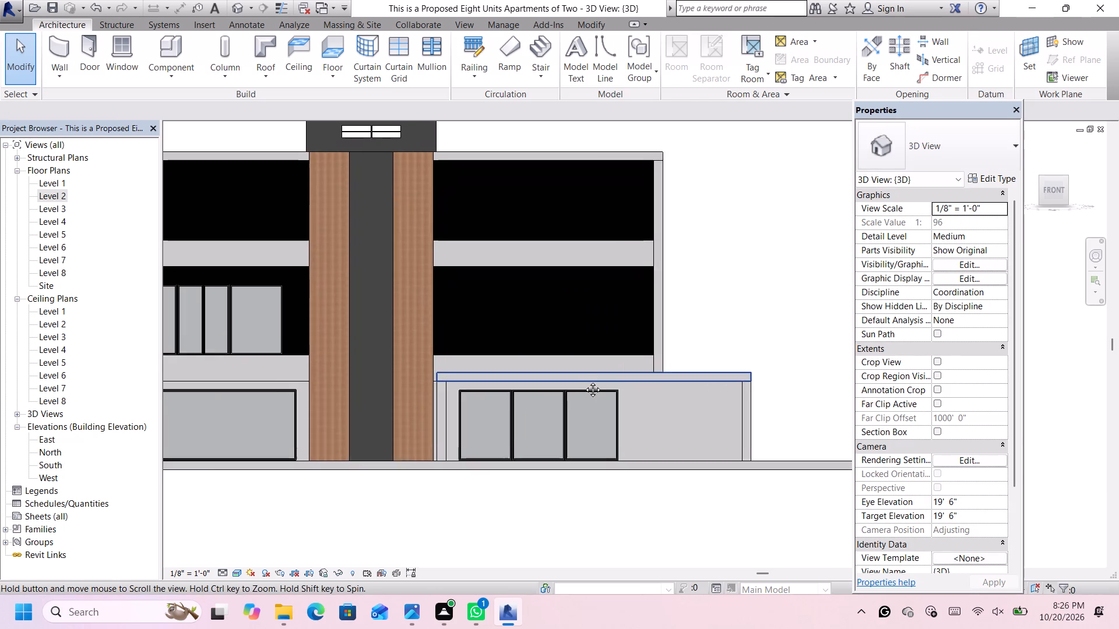
{"action": "middle_click_drag", "start_coordinate": [584, 381], "coordinate": [599, 387]}
{"action": "scroll", "coordinate": [599, 387], "scroll_direction": "up", "scroll_amount": 1}
{"action": "scroll", "coordinate": [599, 387], "scroll_direction": "down", "scroll_amount": 5}
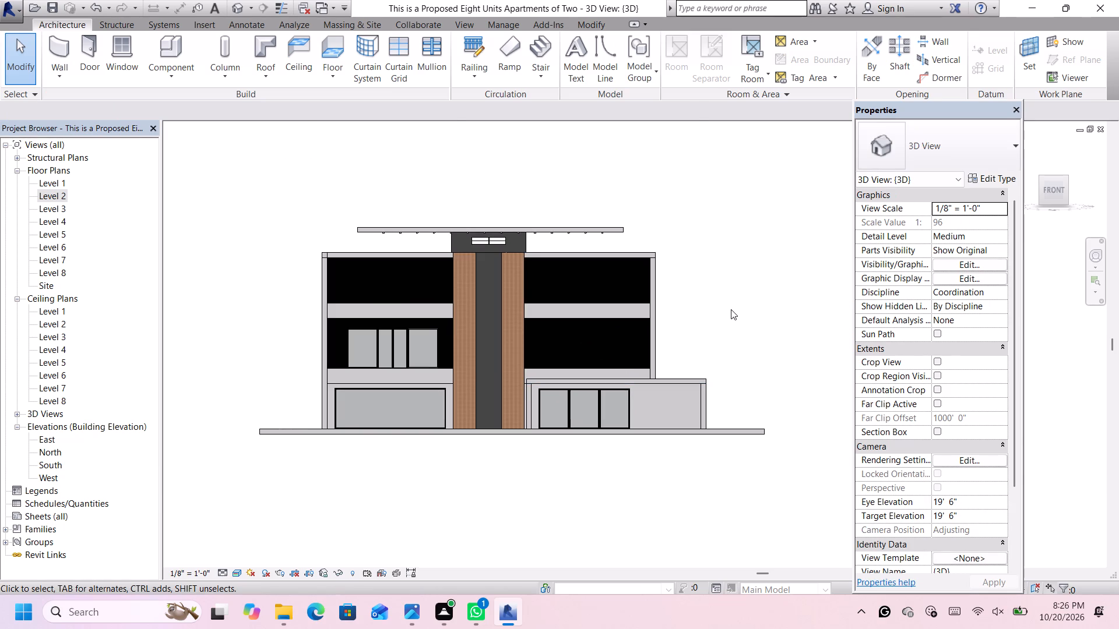
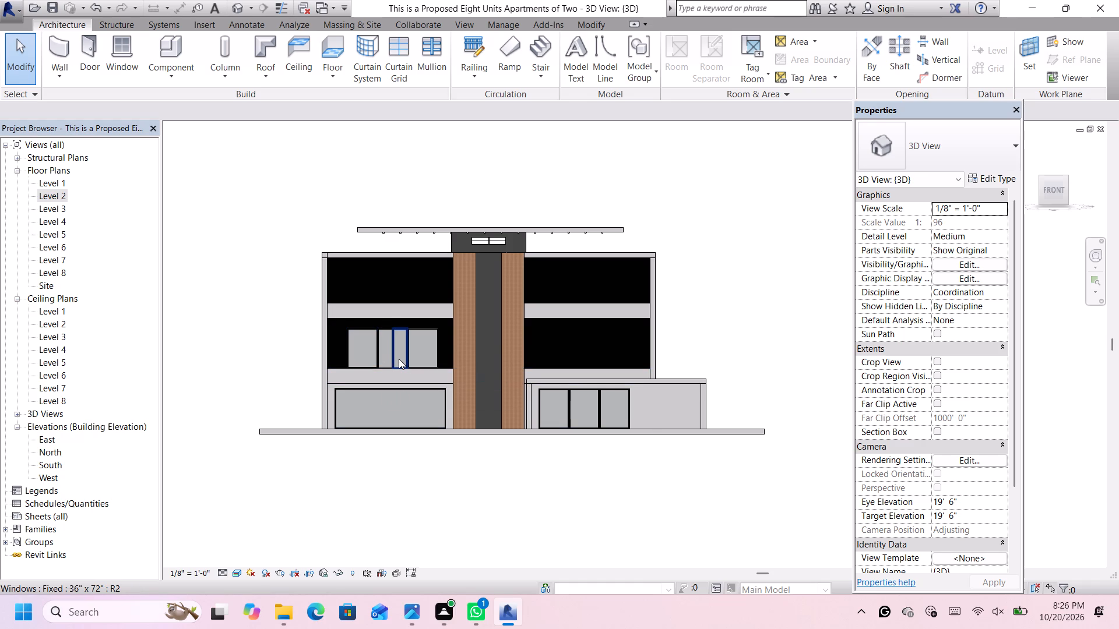
Group the four adjacent Level 2 windows in the front facade's left bay into a model group, keeping the default name.
{"action": "scroll", "coordinate": [399, 359], "scroll_direction": "up", "scroll_amount": 1}
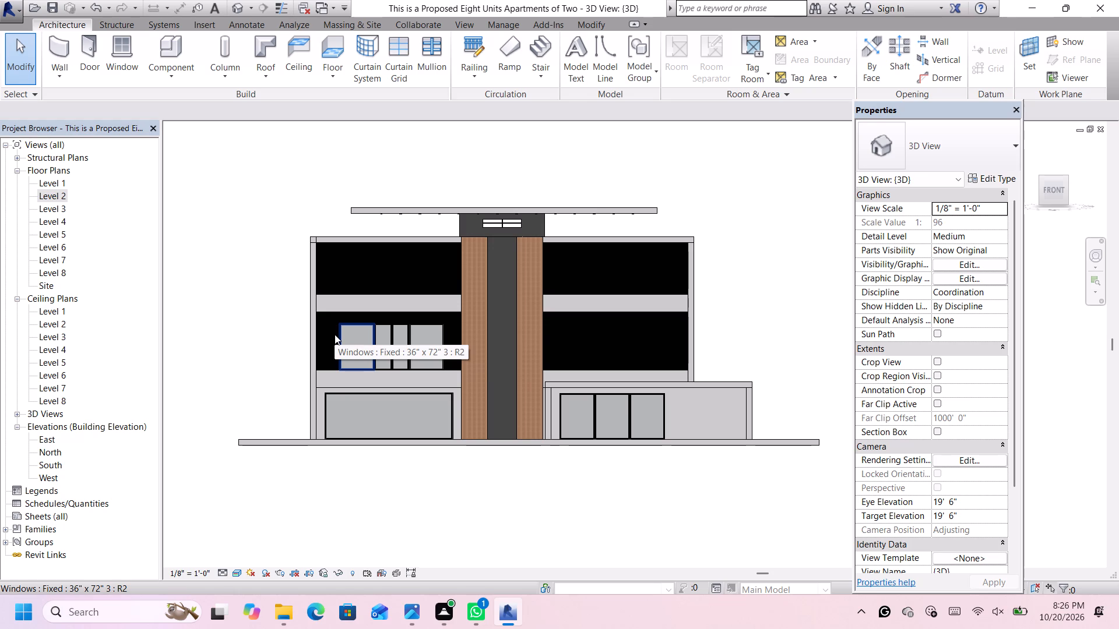
{"action": "scroll", "coordinate": [335, 334], "scroll_direction": "up", "scroll_amount": 2}
{"action": "scroll", "coordinate": [478, 324], "scroll_direction": "up", "scroll_amount": 4}
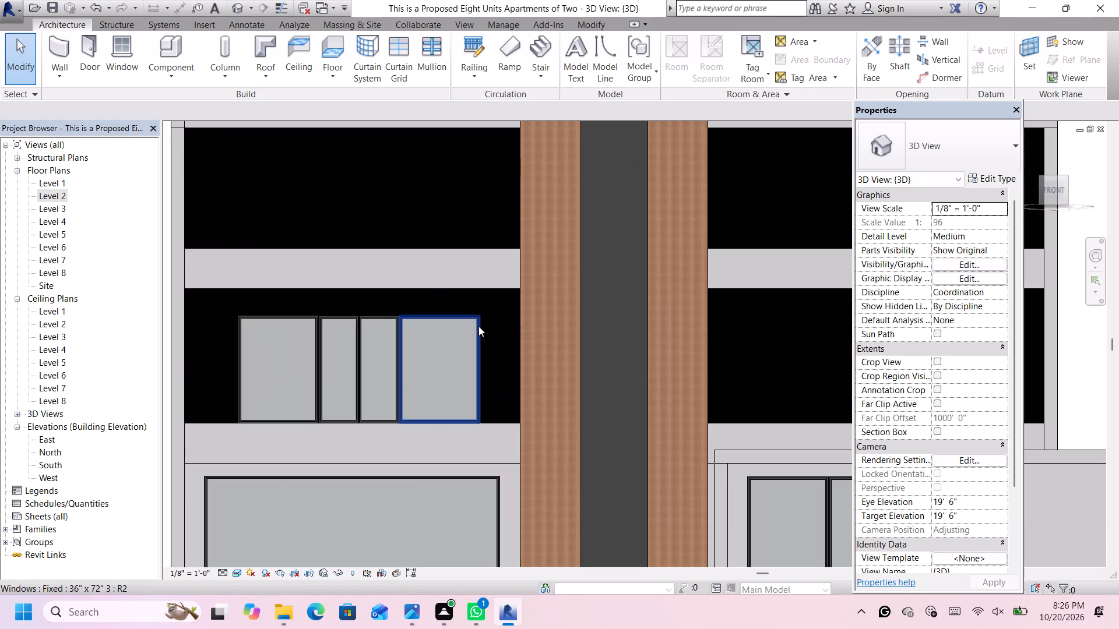
{"action": "left_click", "coordinate": [479, 321]}
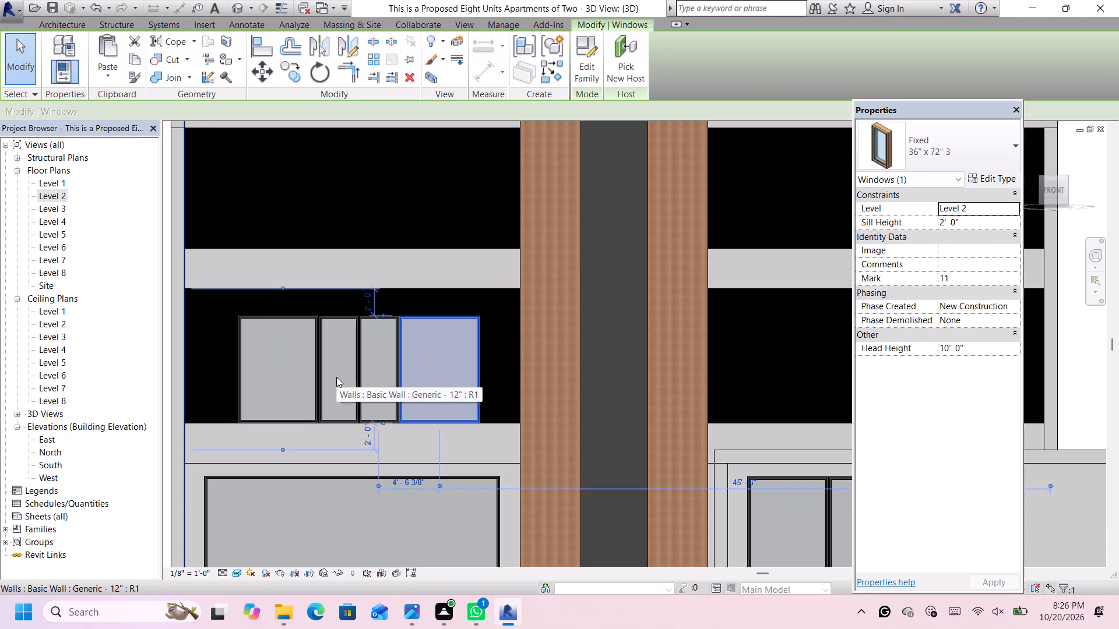
{"action": "left_click", "coordinate": [361, 378], "text": "ctrl"}
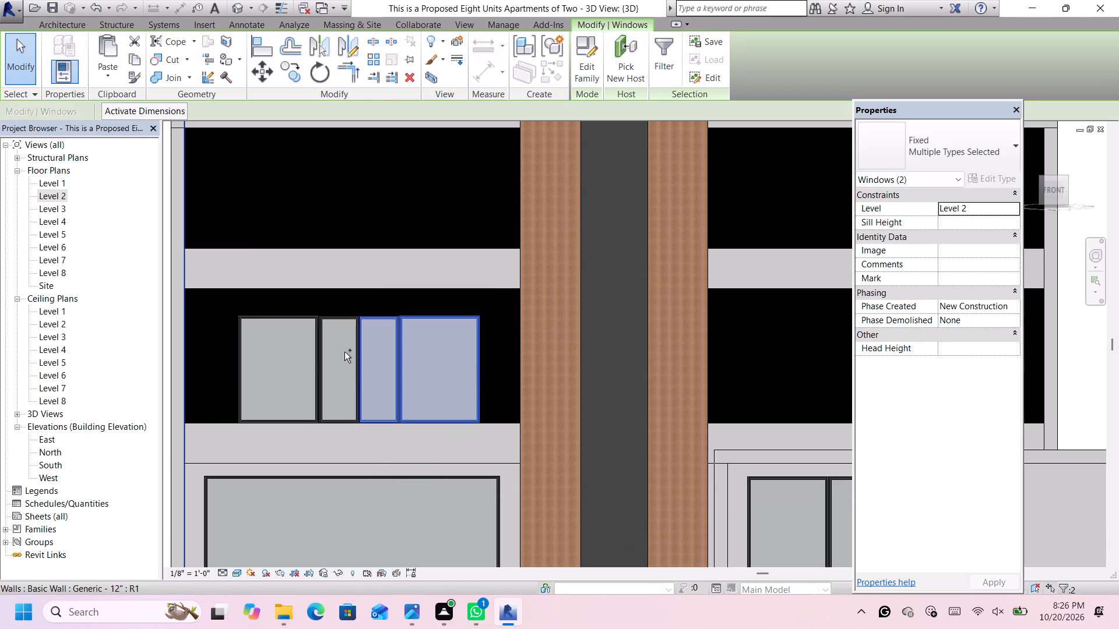
{"action": "left_click", "coordinate": [335, 319], "text": "ctrl"}
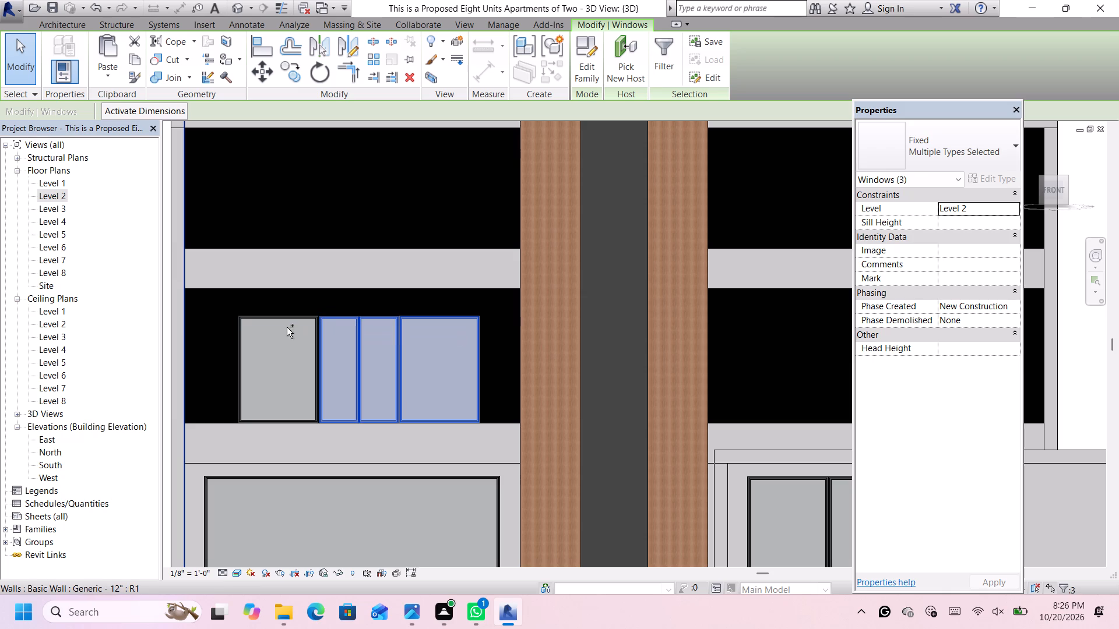
{"action": "left_click", "coordinate": [295, 321], "text": "ctrl"}
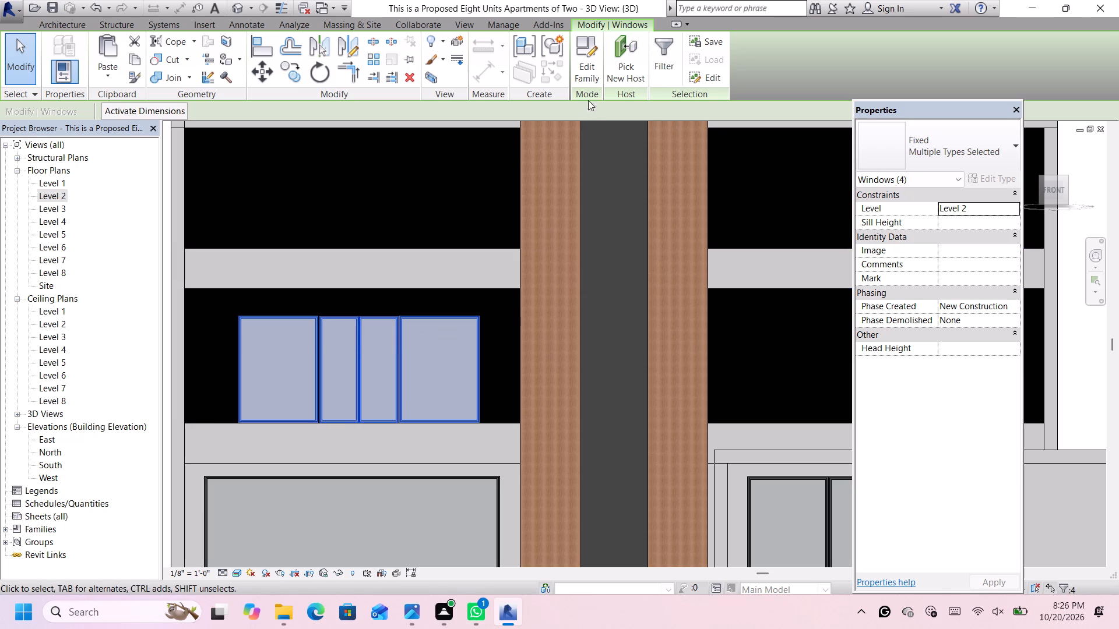
{"action": "left_click", "coordinate": [559, 37]}
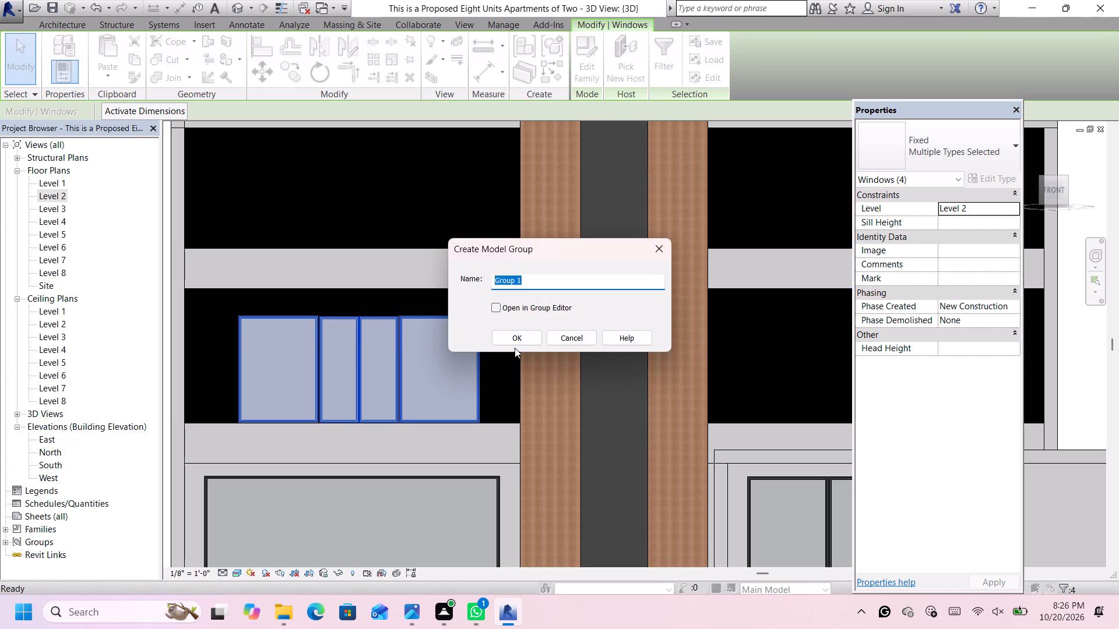
{"action": "left_click", "coordinate": [513, 344]}
Copy the window group 39' horizontally to the Level 2 bay on the other side of the central tower.
{"action": "scroll", "coordinate": [388, 366], "scroll_direction": "down", "scroll_amount": 5}
{"action": "scroll", "coordinate": [333, 427], "scroll_direction": "up", "scroll_amount": 2}
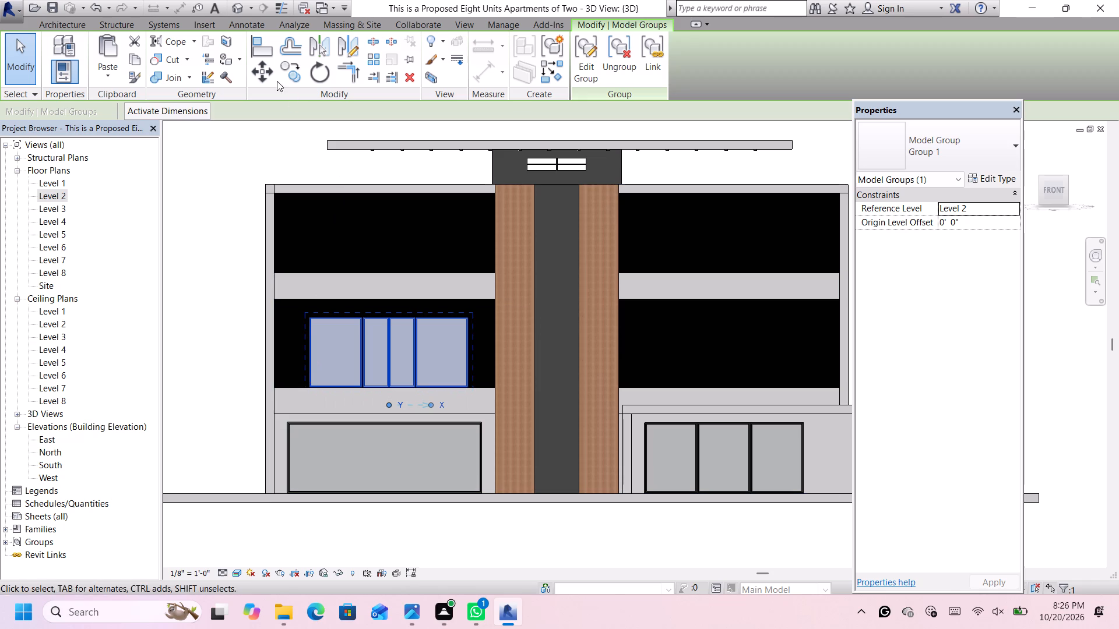
{"action": "left_click", "coordinate": [286, 66]}
{"action": "left_click", "coordinate": [306, 384]}
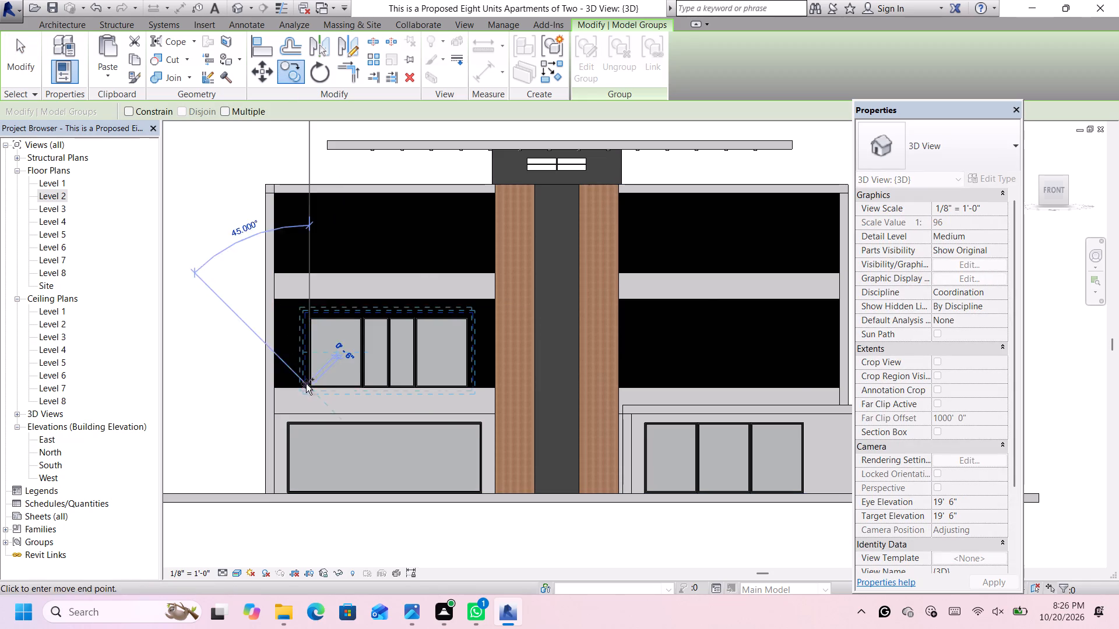
{"action": "scroll", "coordinate": [673, 366], "scroll_direction": "down", "scroll_amount": 3}
{"action": "scroll", "coordinate": [661, 376], "scroll_direction": "up", "scroll_amount": 1}
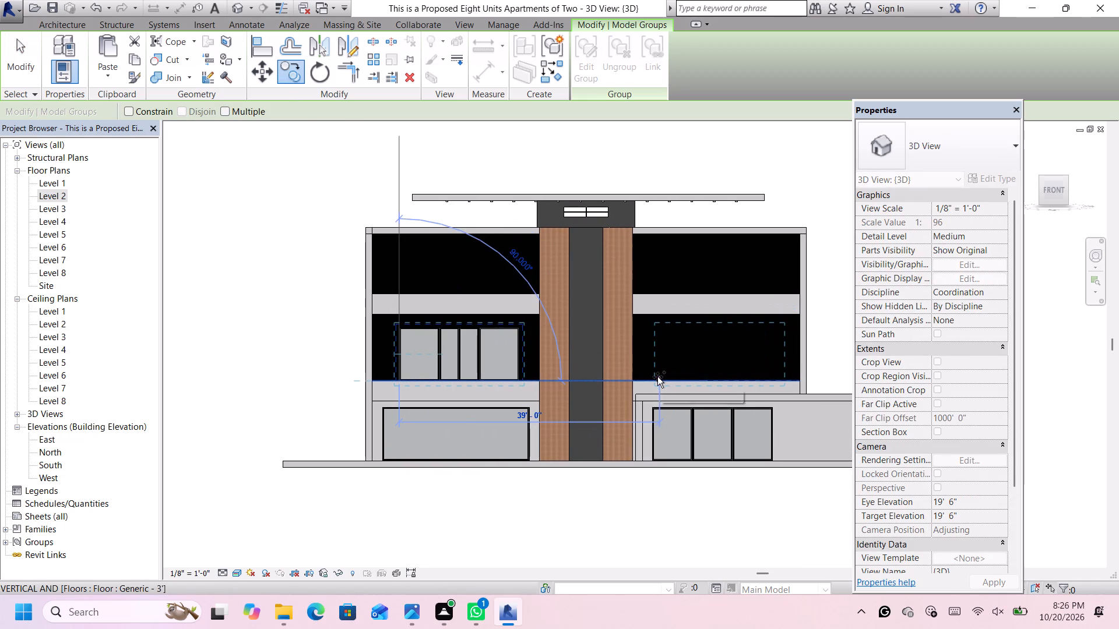
{"action": "left_click", "coordinate": [657, 377]}
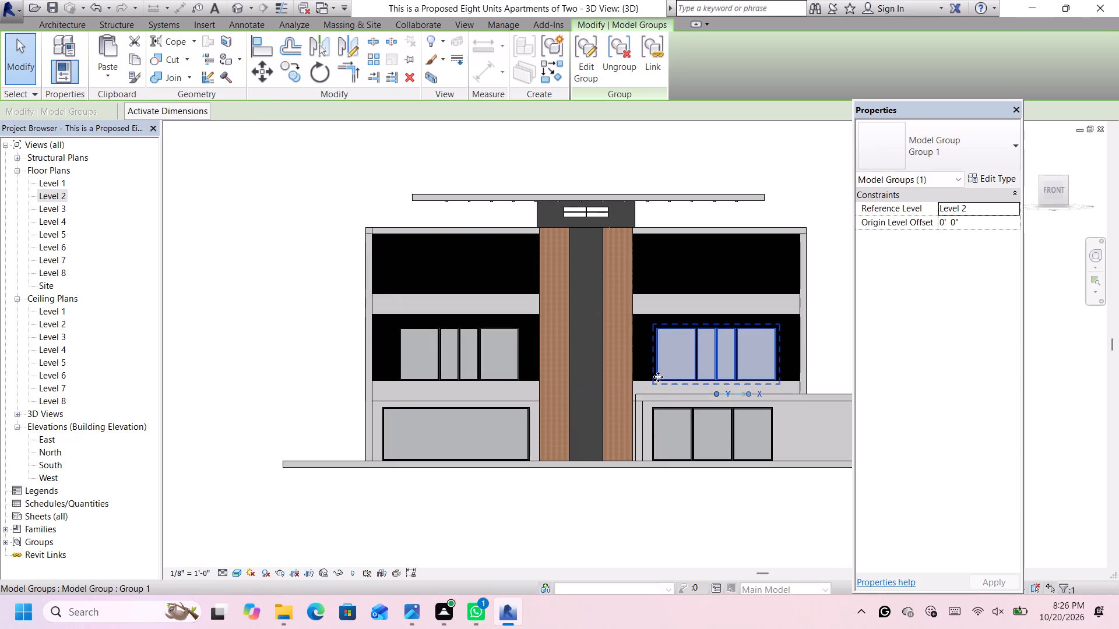
Copy the right bay's window group straight up onto the black Level 3 wall, resting on the floor band.
{"action": "scroll", "coordinate": [659, 377], "scroll_direction": "down", "scroll_amount": 4}
{"action": "scroll", "coordinate": [672, 386], "scroll_direction": "up", "scroll_amount": 5}
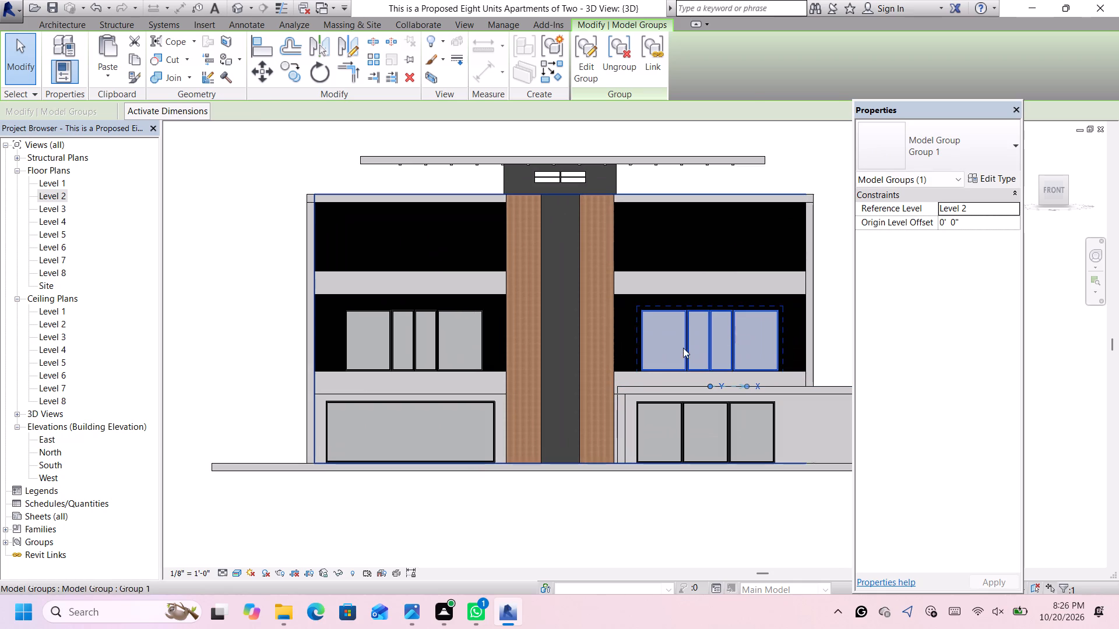
{"action": "left_click", "coordinate": [288, 69]}
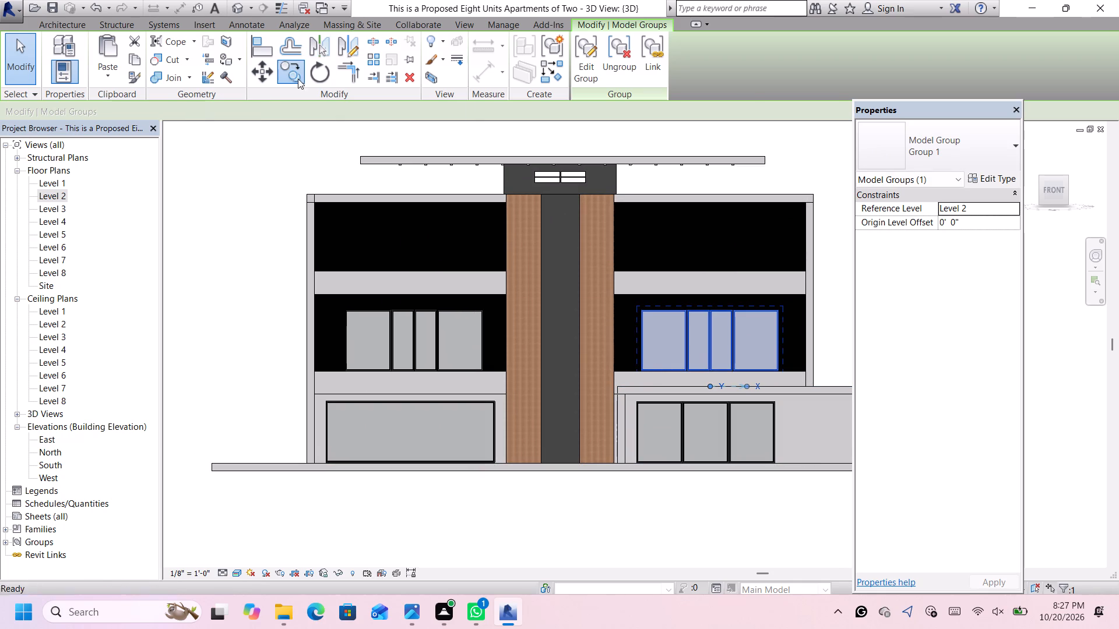
{"action": "left_click", "coordinate": [637, 371]}
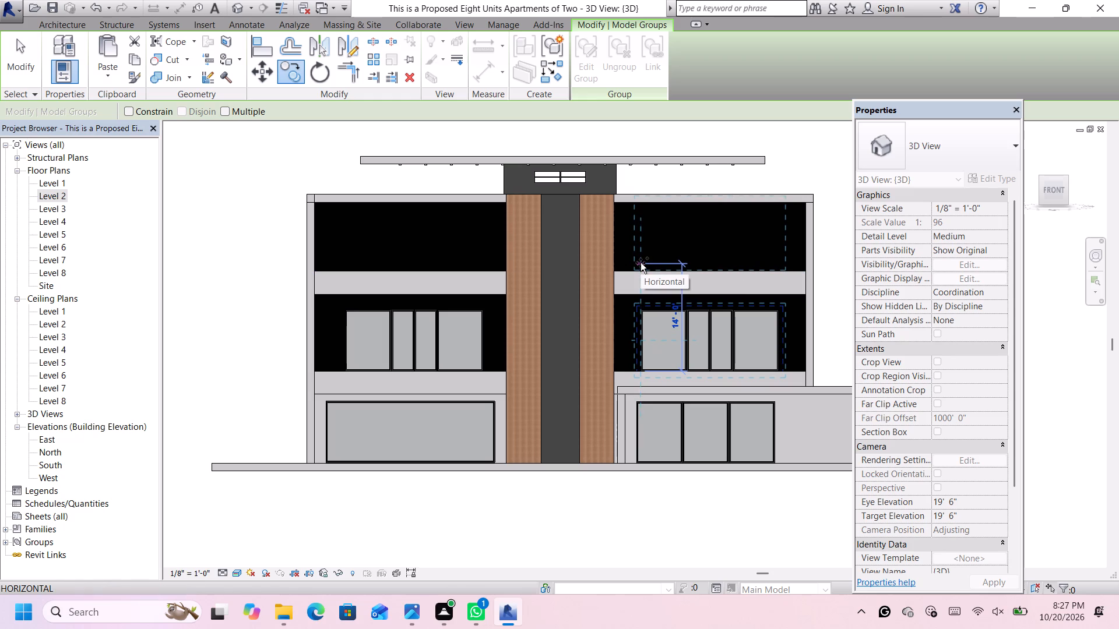
{"action": "left_click", "coordinate": [641, 266]}
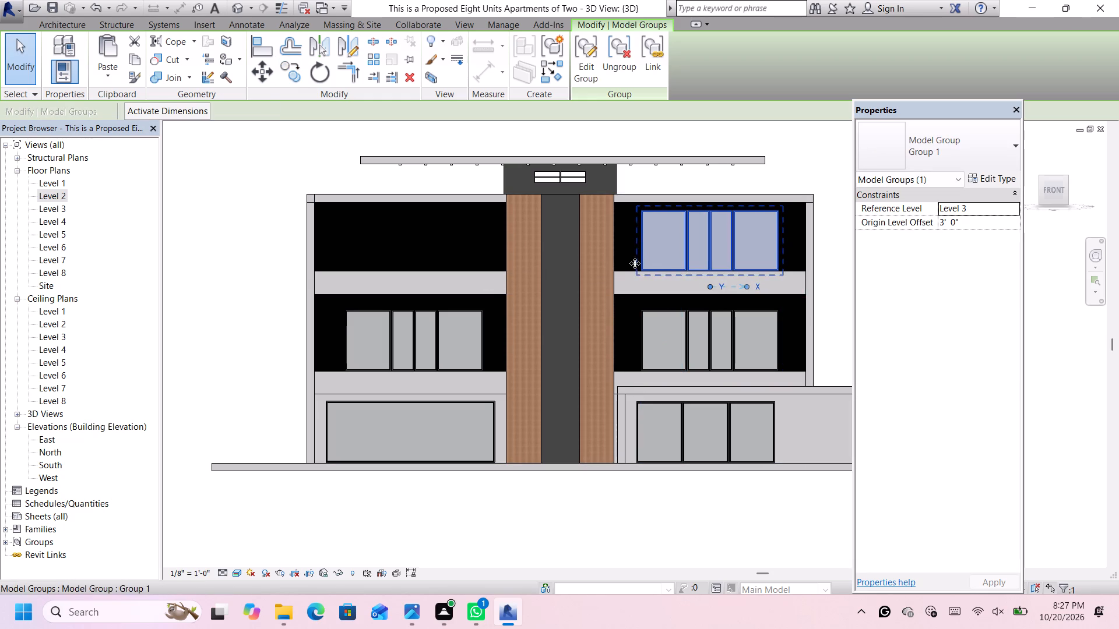
Copy the Level 3 window group horizontally to the left bay, aligned above the lower left window group.
{"action": "left_click", "coordinate": [284, 72]}
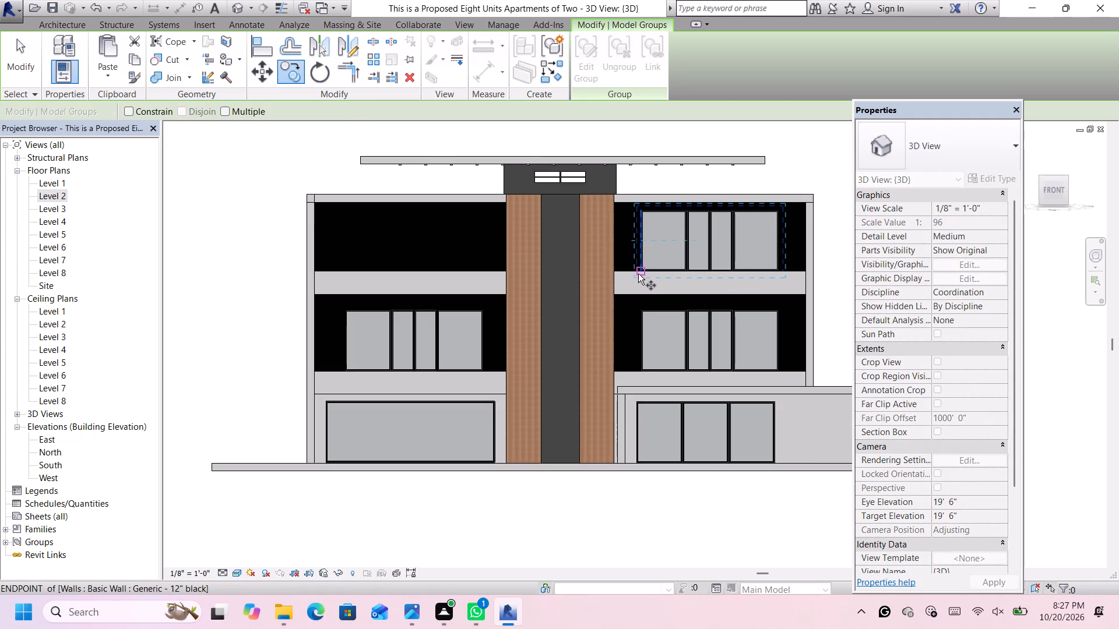
{"action": "left_click", "coordinate": [639, 272]}
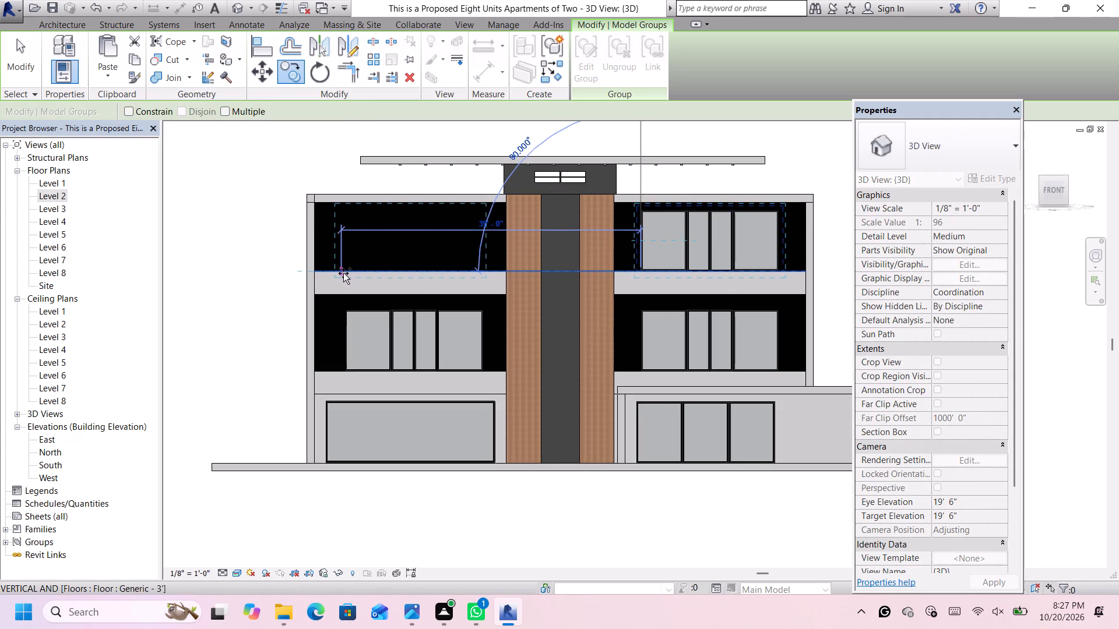
{"action": "left_click", "coordinate": [343, 273]}
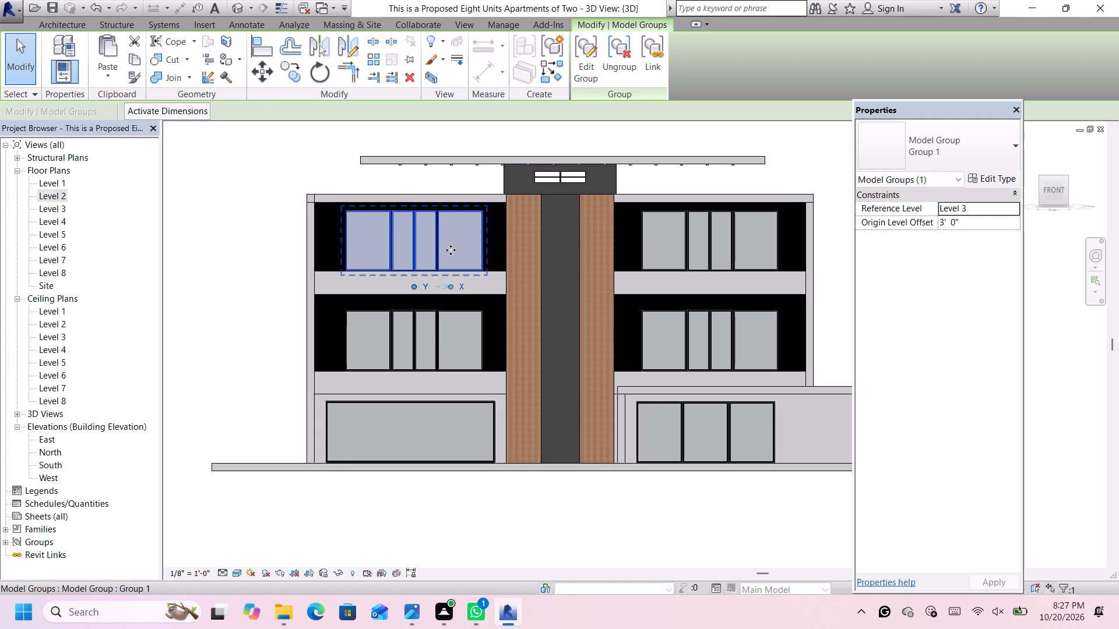
{"action": "scroll", "coordinate": [471, 232], "scroll_direction": "down", "scroll_amount": 1}
{"action": "left_click", "coordinate": [818, 170]}
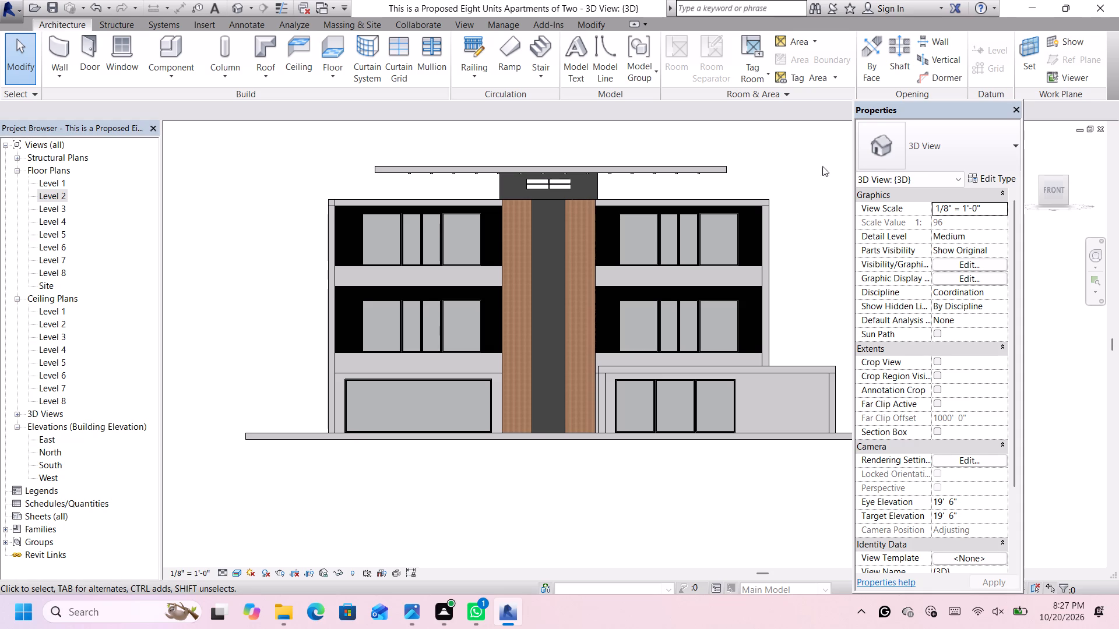
Start placing windows and save the project at the reminder.
{"action": "scroll", "coordinate": [649, 173], "scroll_direction": "up", "scroll_amount": 2}
{"action": "scroll", "coordinate": [730, 157], "scroll_direction": "down", "scroll_amount": 1}
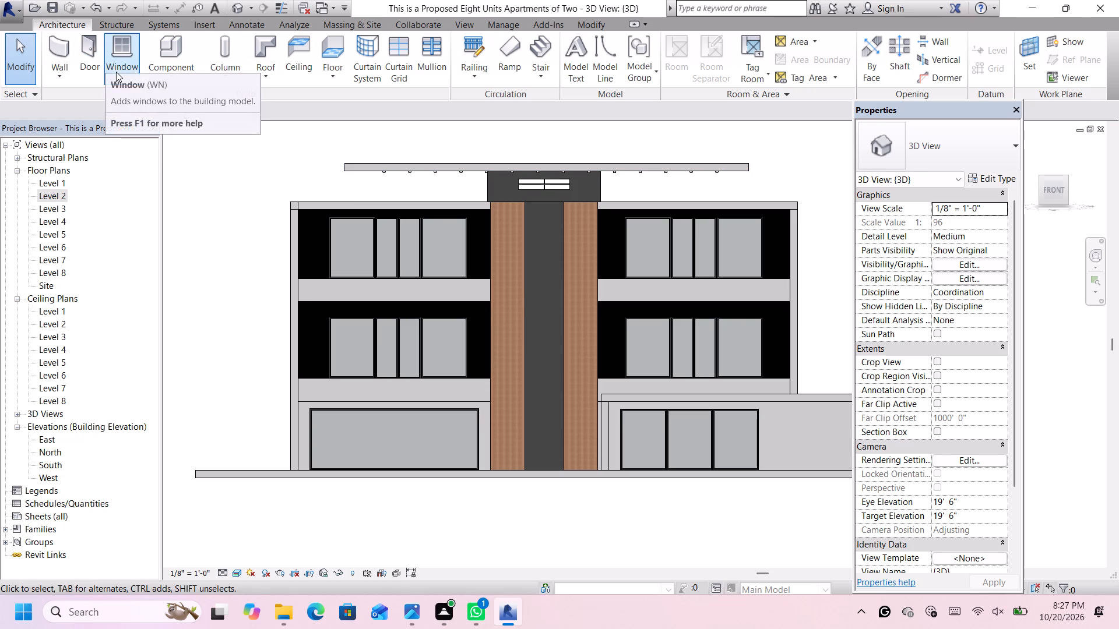
{"action": "left_click", "coordinate": [122, 47]}
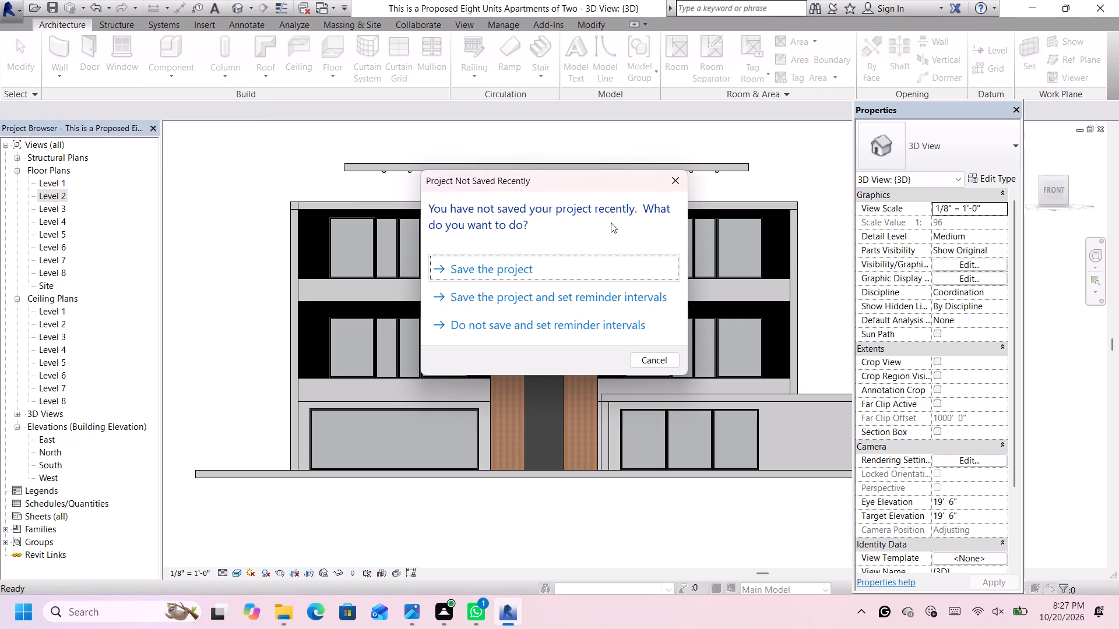
{"action": "left_click", "coordinate": [589, 269]}
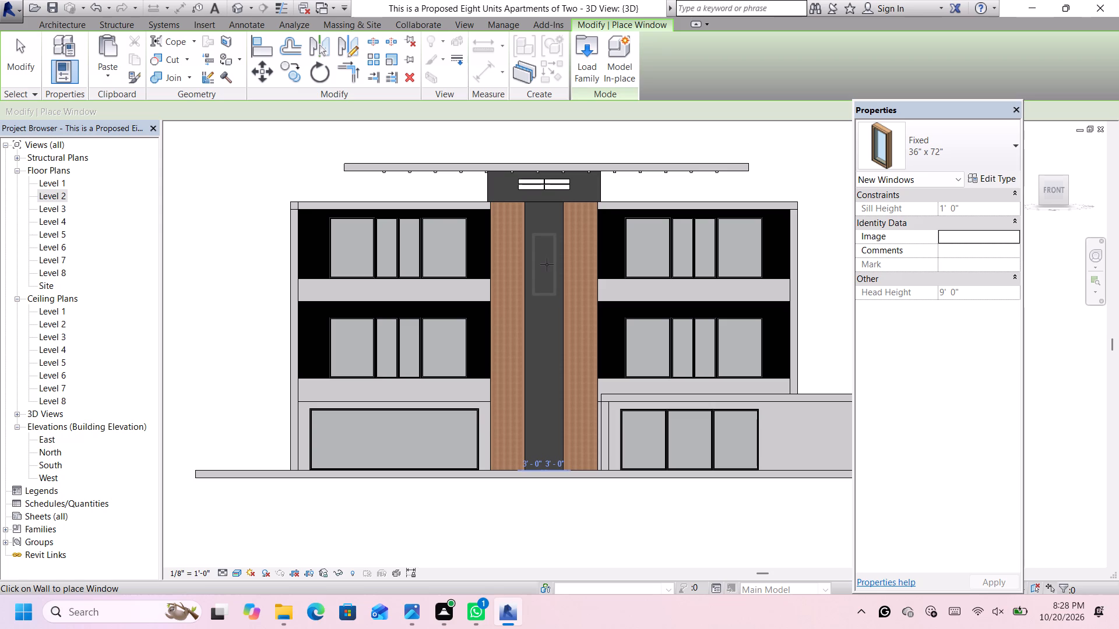
Place two Fixed 36" x 72" windows one above the other on the dark central strip of the tower.
{"action": "left_click", "coordinate": [547, 264]}
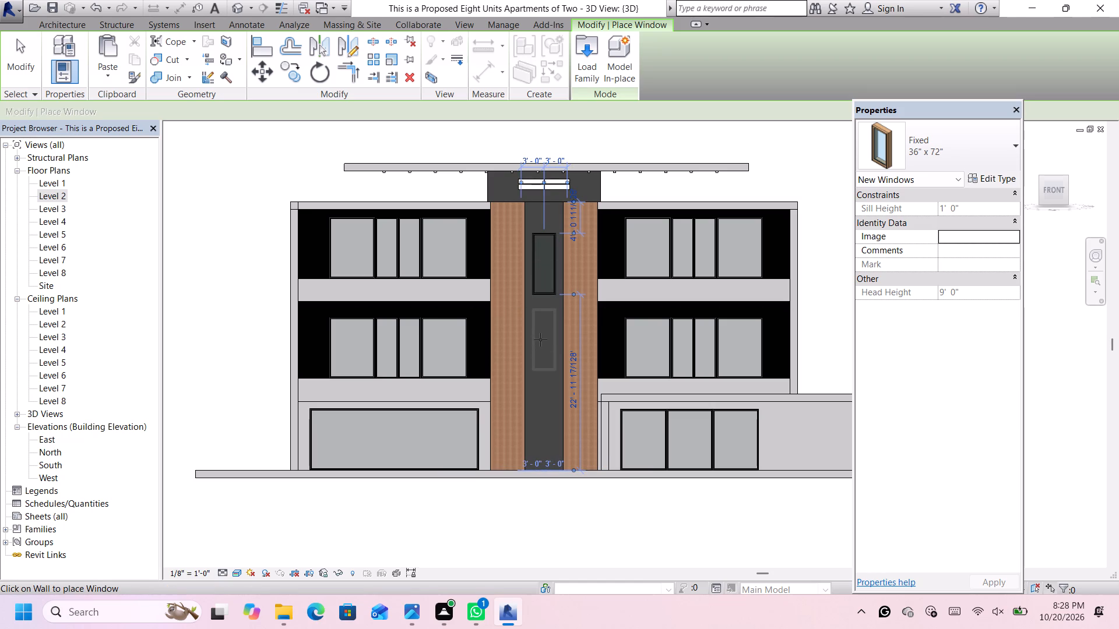
{"action": "left_click", "coordinate": [540, 340]}
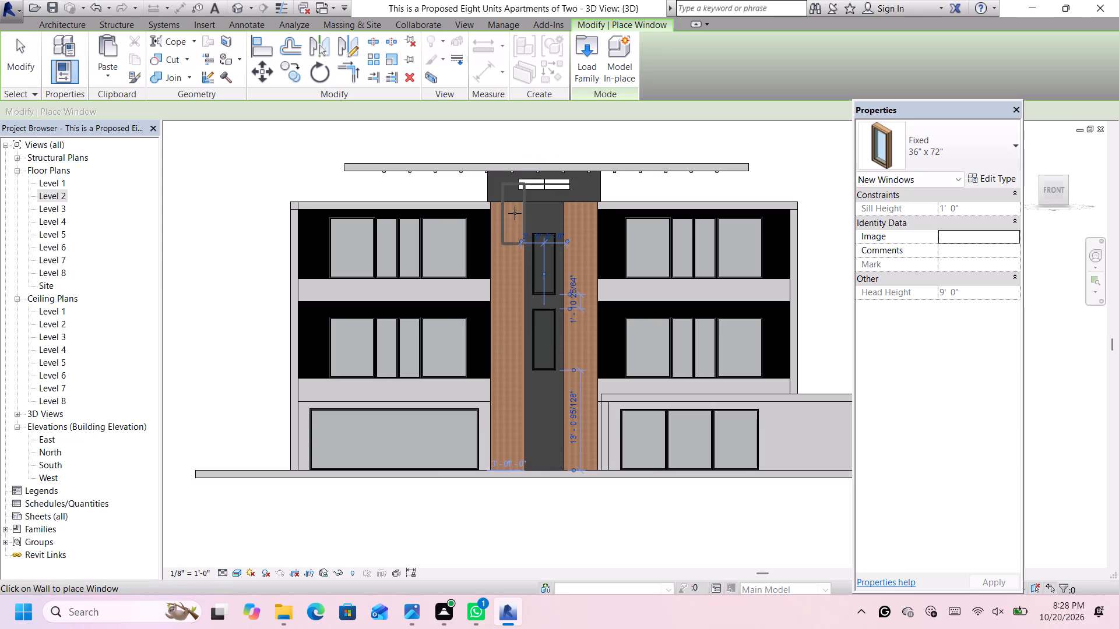
Start loading a window family and open the Windows folder of the US Imperial library.
{"action": "left_click", "coordinate": [587, 51]}
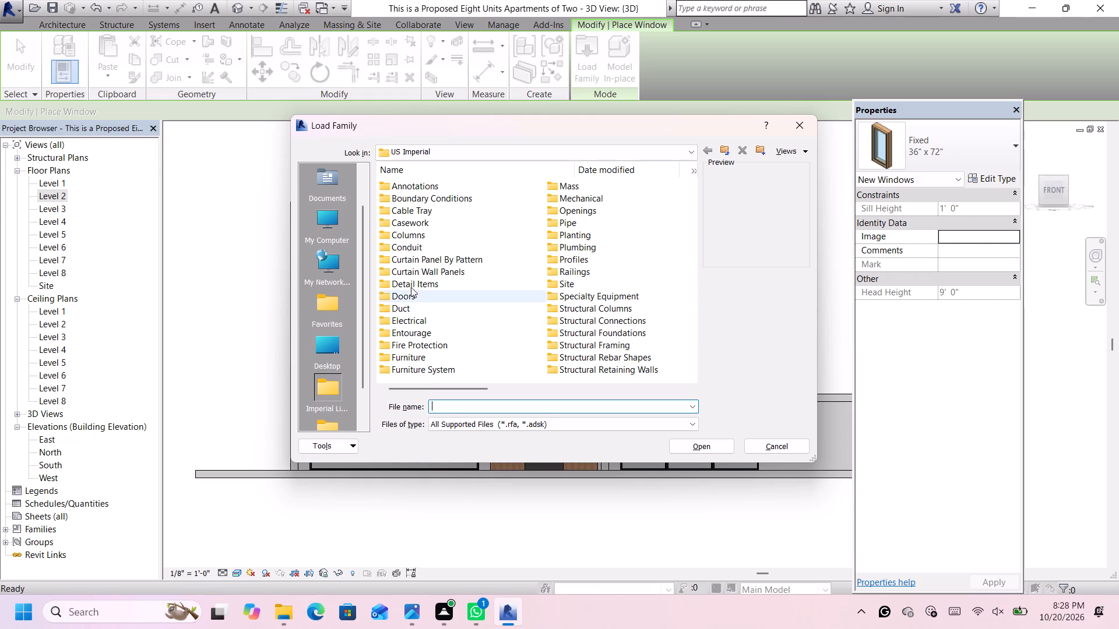
{"action": "scroll", "coordinate": [431, 320], "scroll_direction": "down", "scroll_amount": 1}
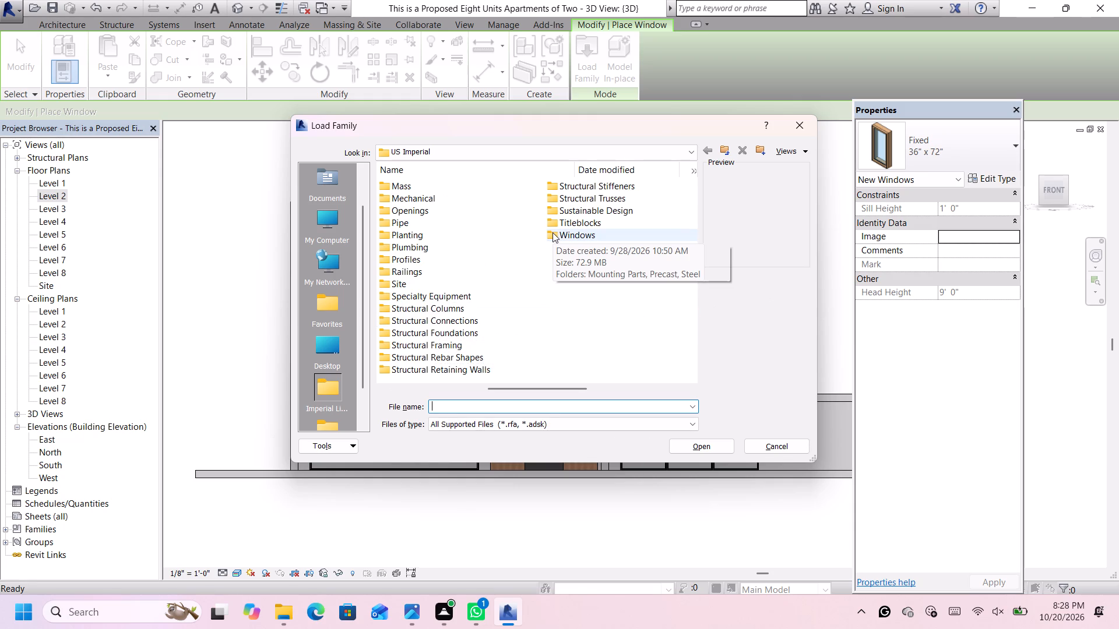
{"action": "scroll", "coordinate": [552, 233], "scroll_direction": "down", "scroll_amount": 1}
{"action": "scroll", "coordinate": [535, 244], "scroll_direction": "up", "scroll_amount": 1}
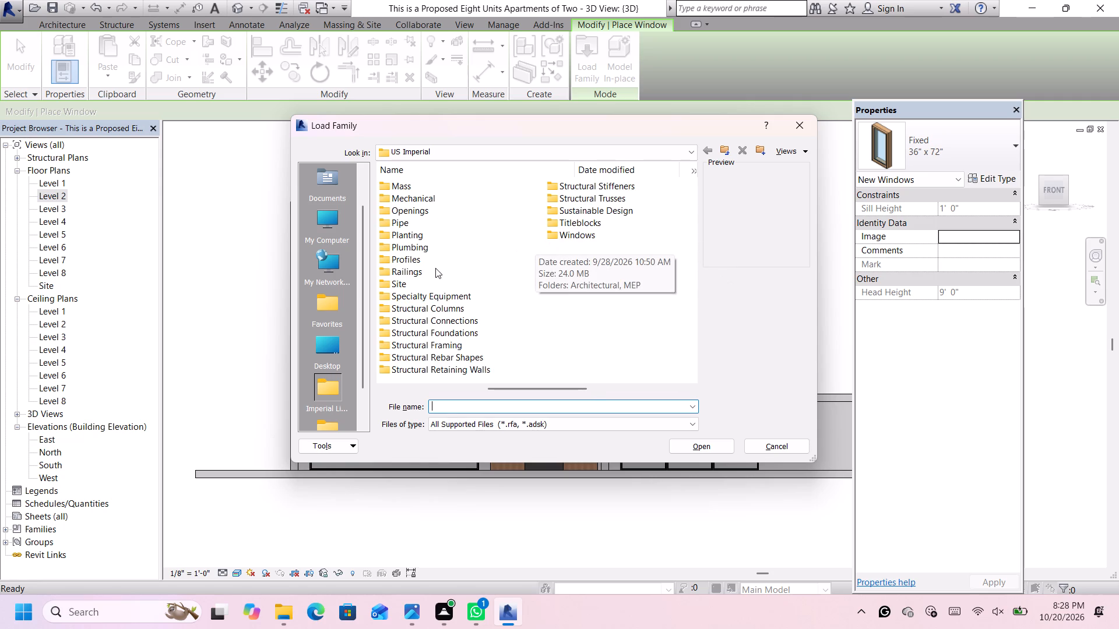
{"action": "scroll", "coordinate": [435, 268], "scroll_direction": "up", "scroll_amount": 1}
{"action": "scroll", "coordinate": [448, 261], "scroll_direction": "down", "scroll_amount": 1}
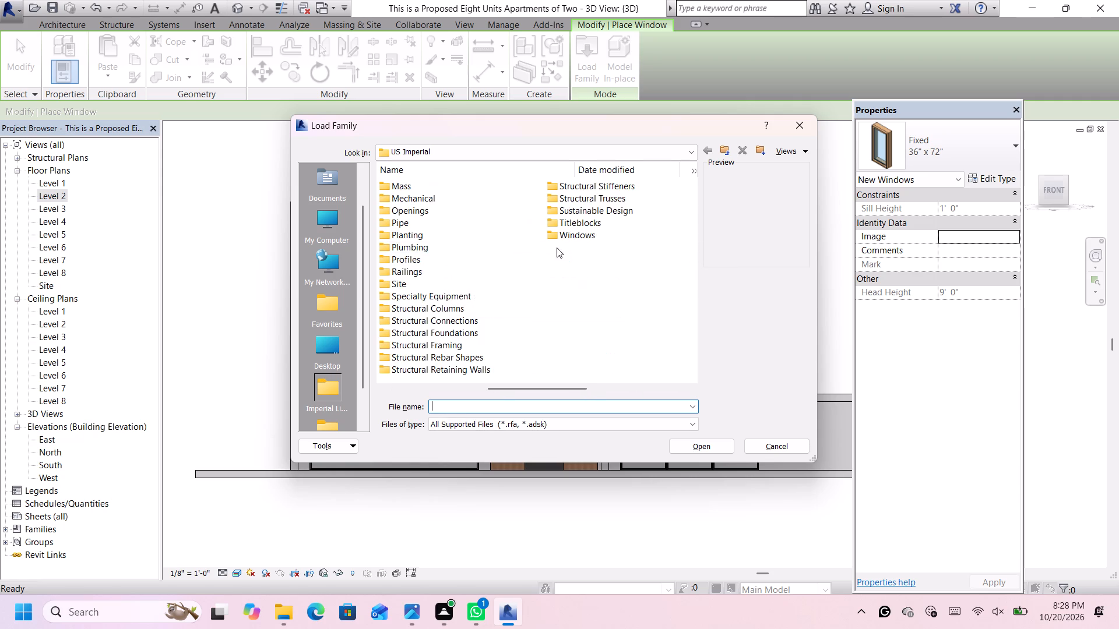
{"action": "left_click", "coordinate": [600, 235]}
{"action": "left_click", "coordinate": [600, 235]}
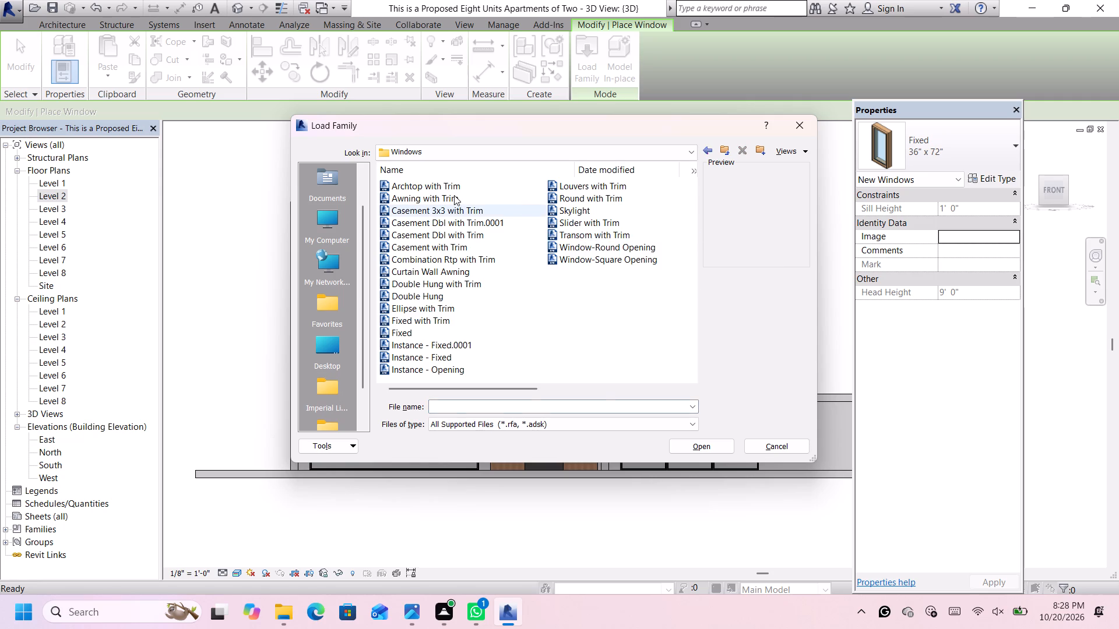
Preview the window families in the library folder to compare casement, double hung, fixed, round, louver and transom styles.
{"action": "left_click", "coordinate": [470, 220]}
{"action": "left_click", "coordinate": [469, 236]}
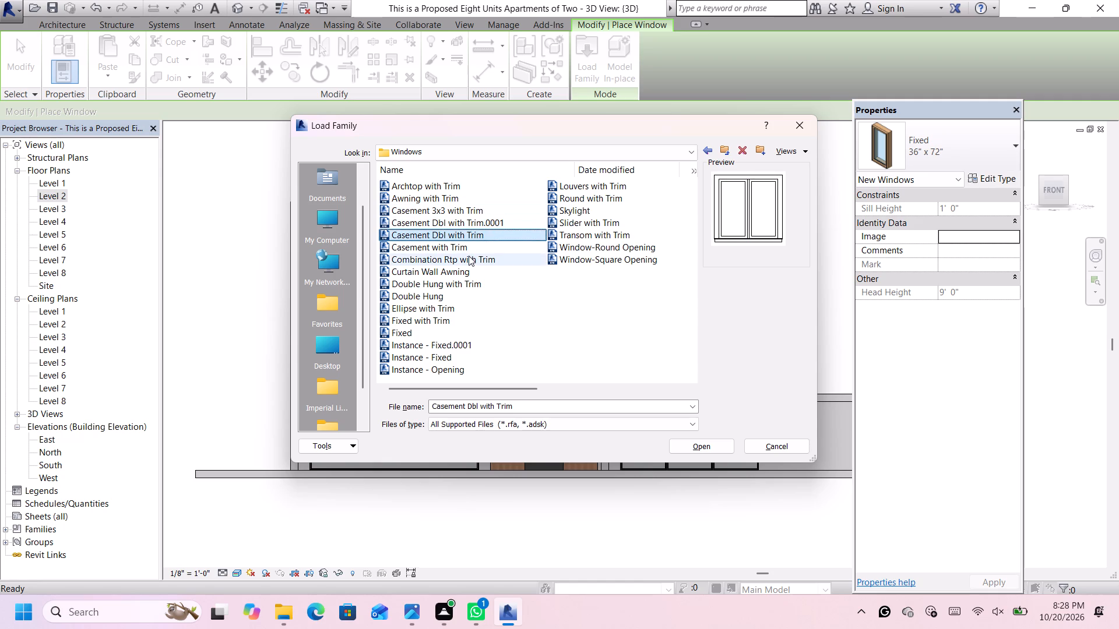
{"action": "left_click", "coordinate": [469, 256]}
{"action": "left_click", "coordinate": [462, 278]}
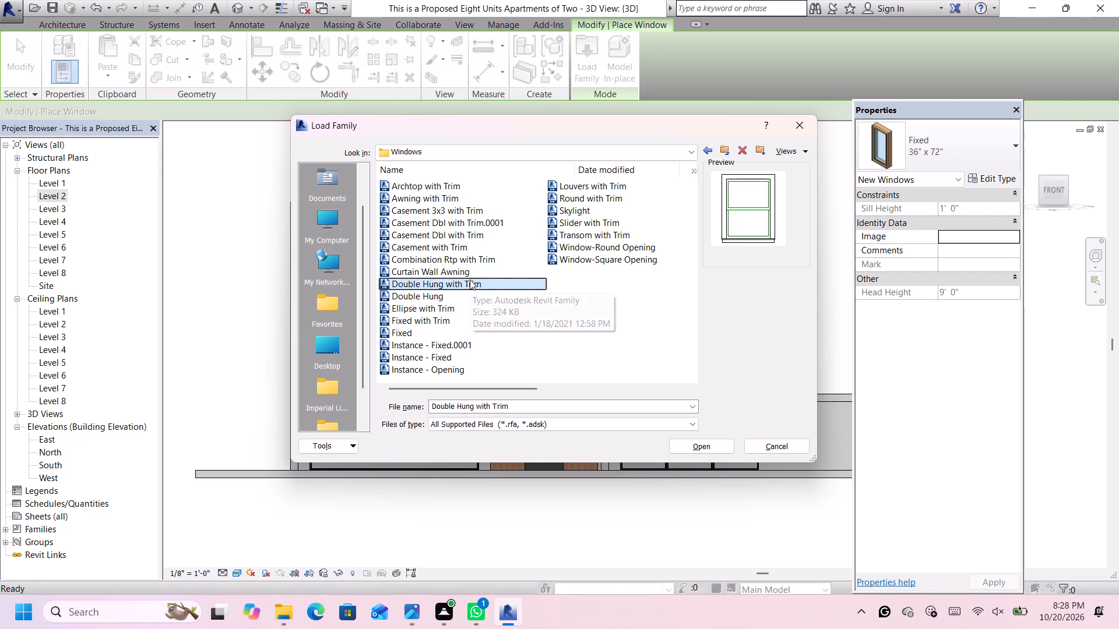
{"action": "left_click", "coordinate": [470, 294]}
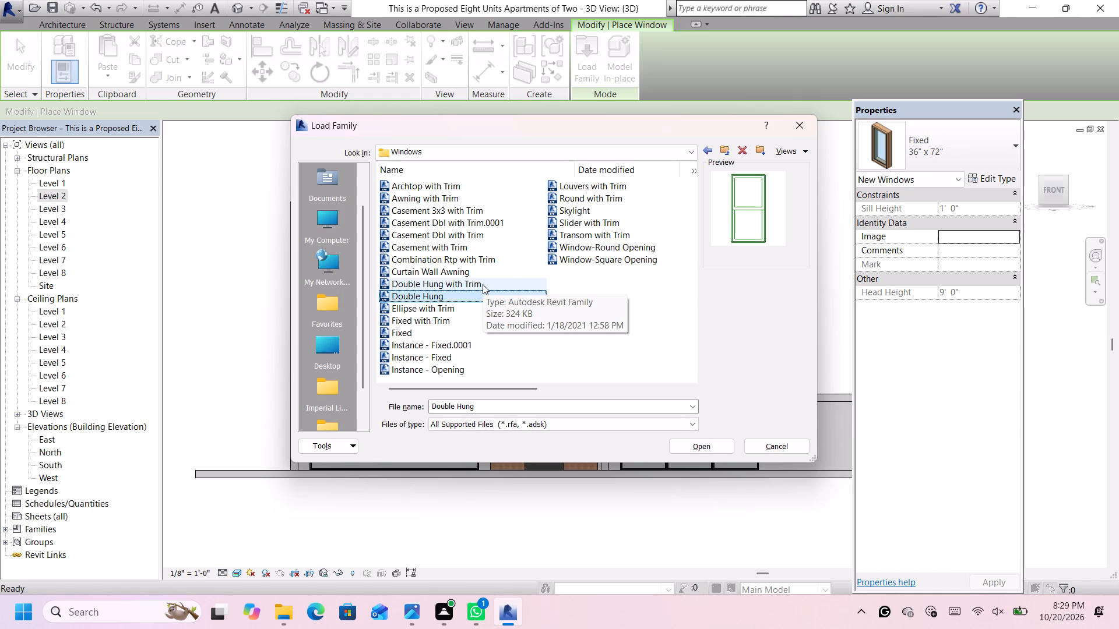
{"action": "left_click", "coordinate": [473, 313]}
{"action": "left_click", "coordinate": [471, 324]}
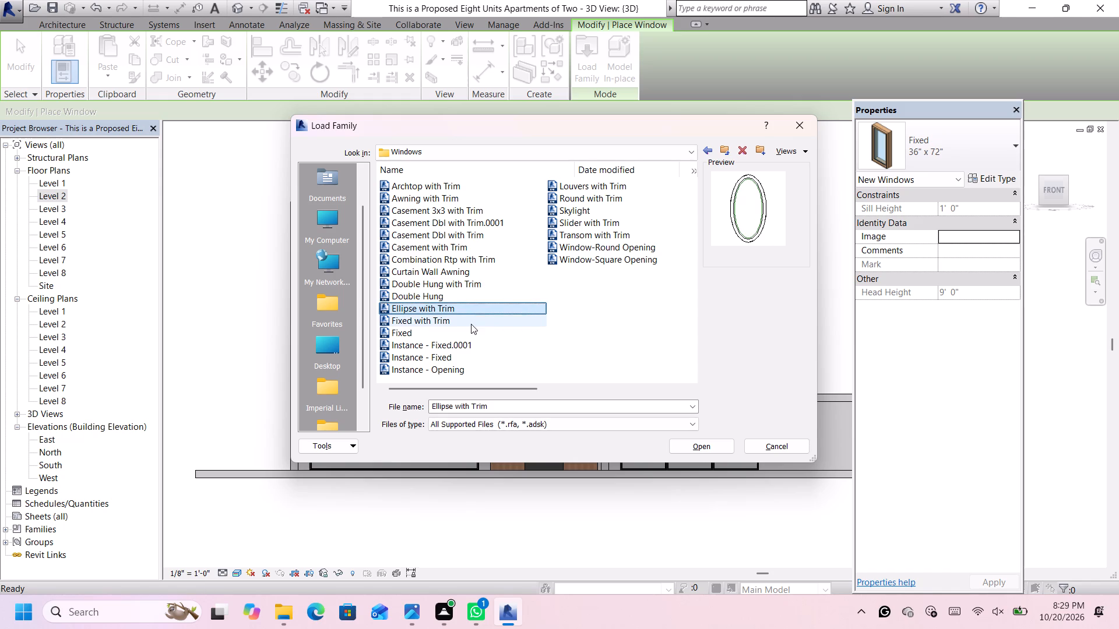
{"action": "left_click", "coordinate": [470, 338]}
{"action": "left_click", "coordinate": [471, 359]}
{"action": "left_click", "coordinate": [472, 379]}
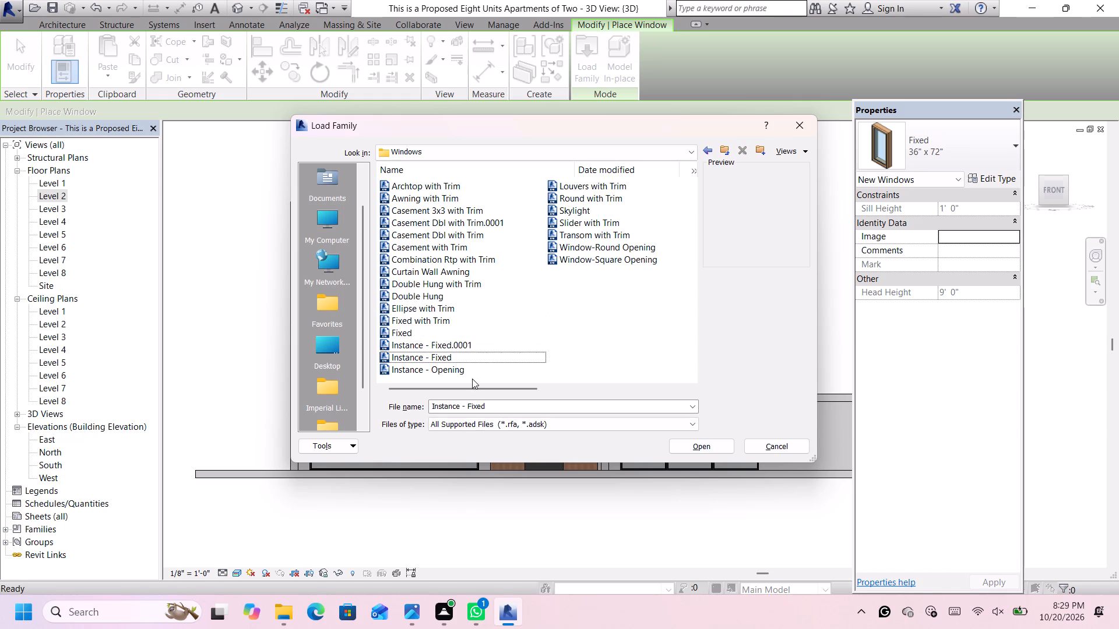
{"action": "left_click", "coordinate": [470, 357]}
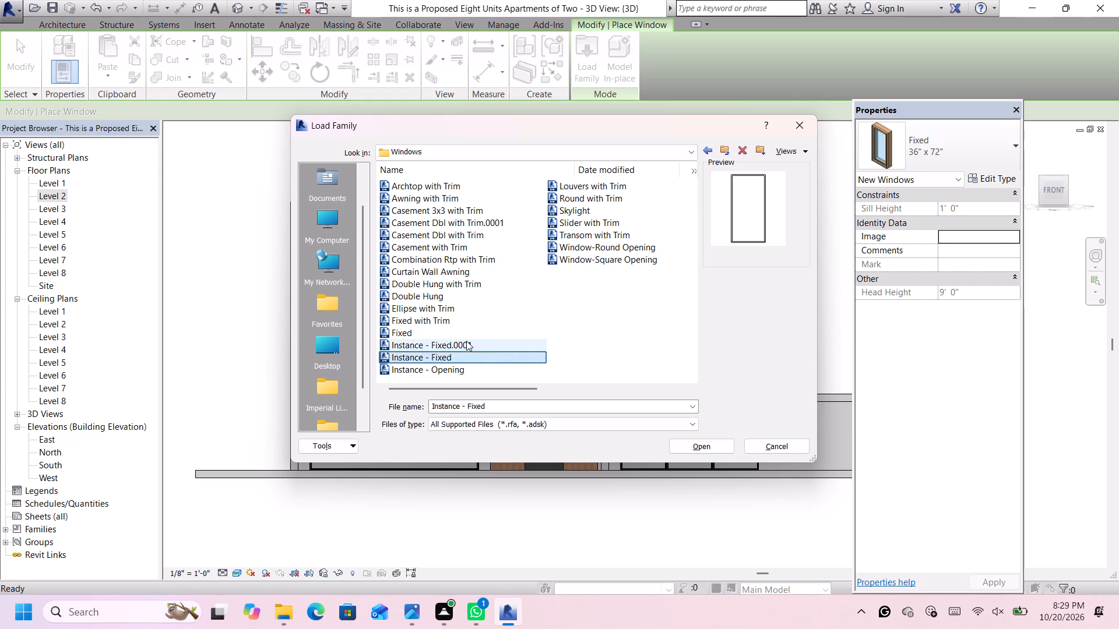
{"action": "left_click", "coordinate": [466, 341]}
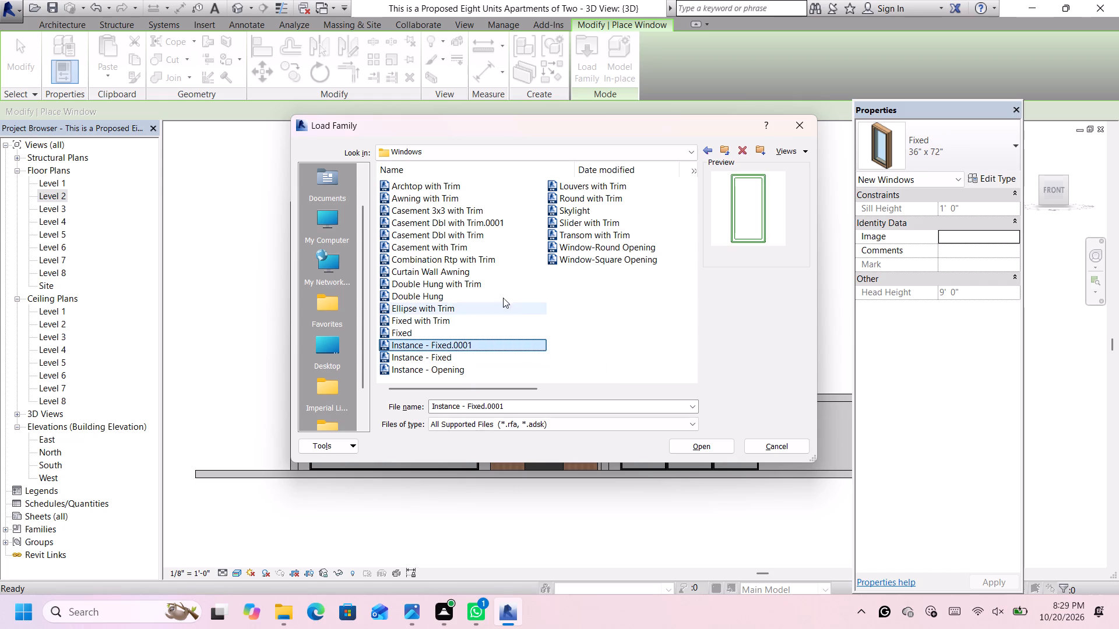
{"action": "left_click", "coordinate": [597, 191]}
{"action": "left_click", "coordinate": [594, 200]}
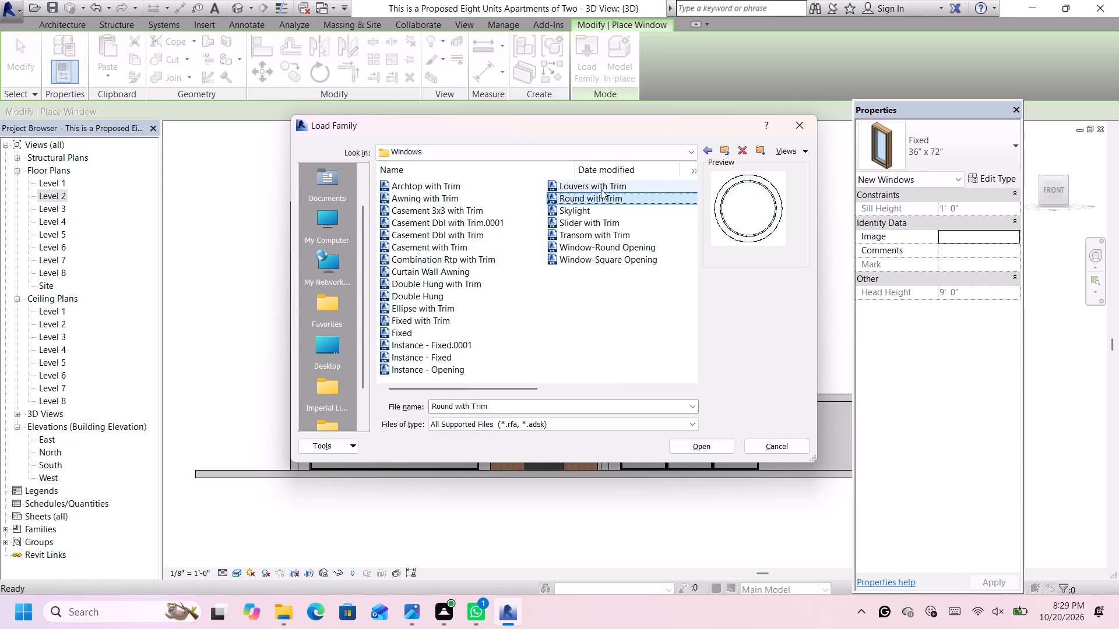
{"action": "left_click", "coordinate": [604, 185]}
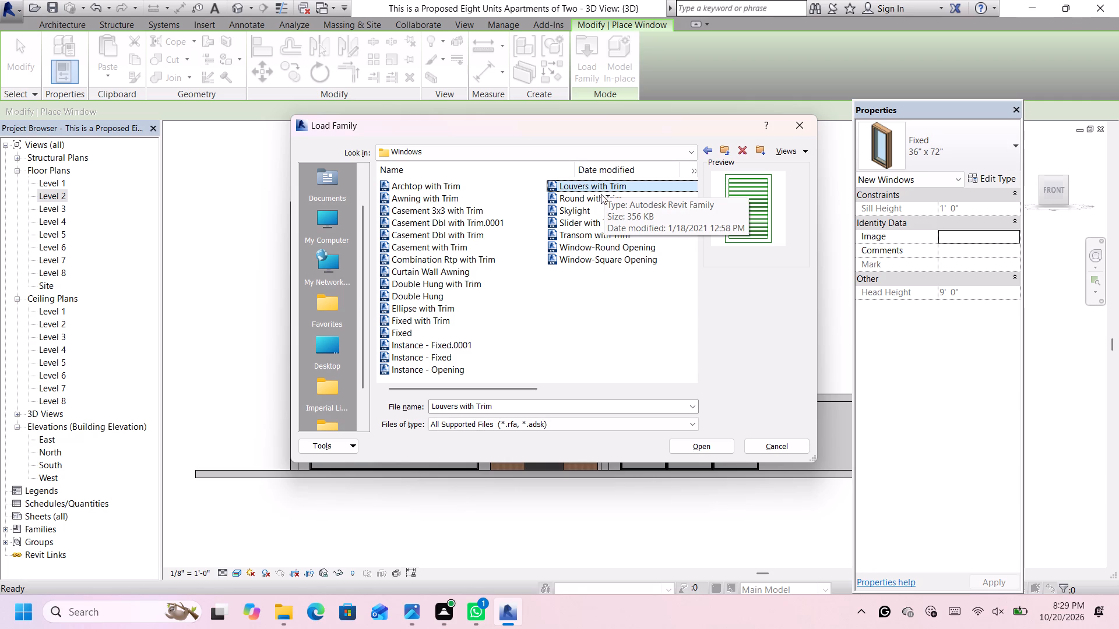
{"action": "left_click", "coordinate": [592, 200]}
{"action": "left_click", "coordinate": [590, 213]}
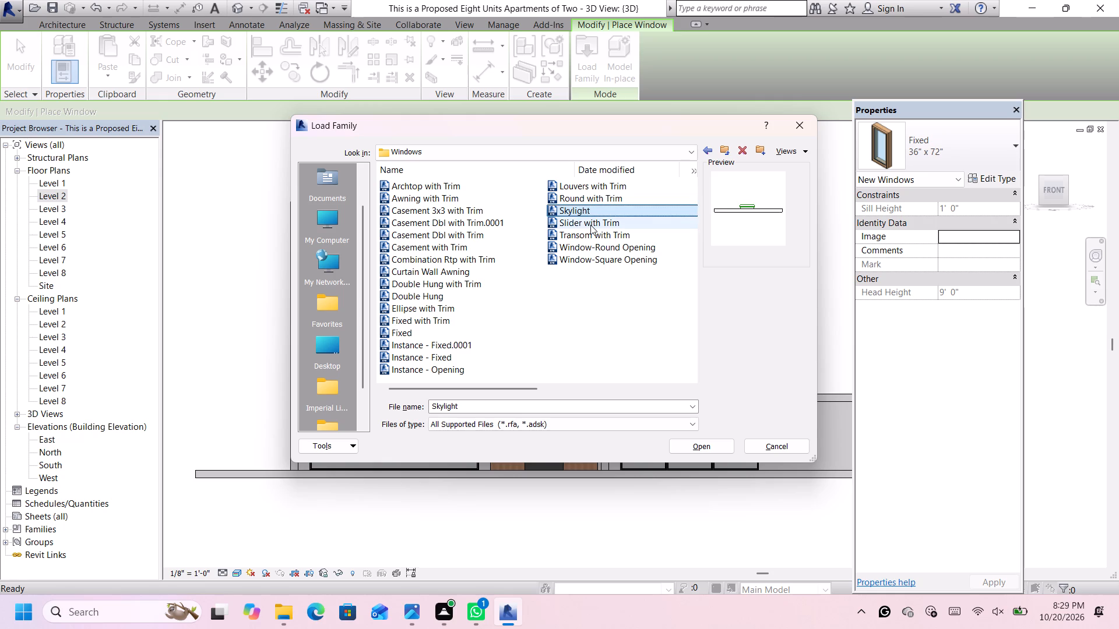
{"action": "left_click", "coordinate": [590, 225]}
{"action": "left_click", "coordinate": [586, 231]}
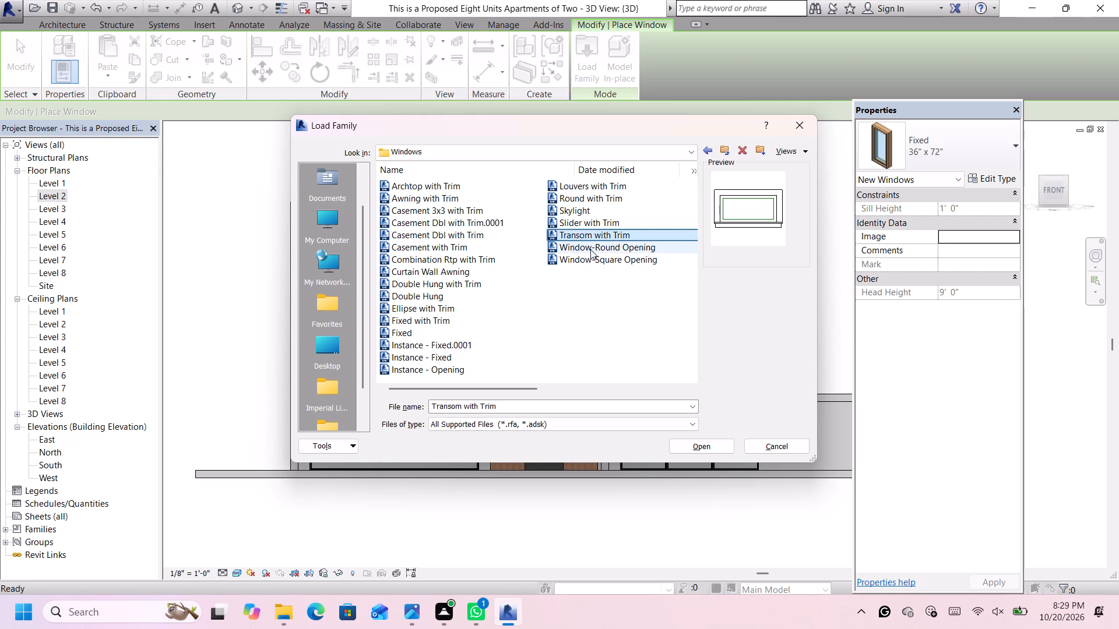
{"action": "left_click", "coordinate": [590, 250]}
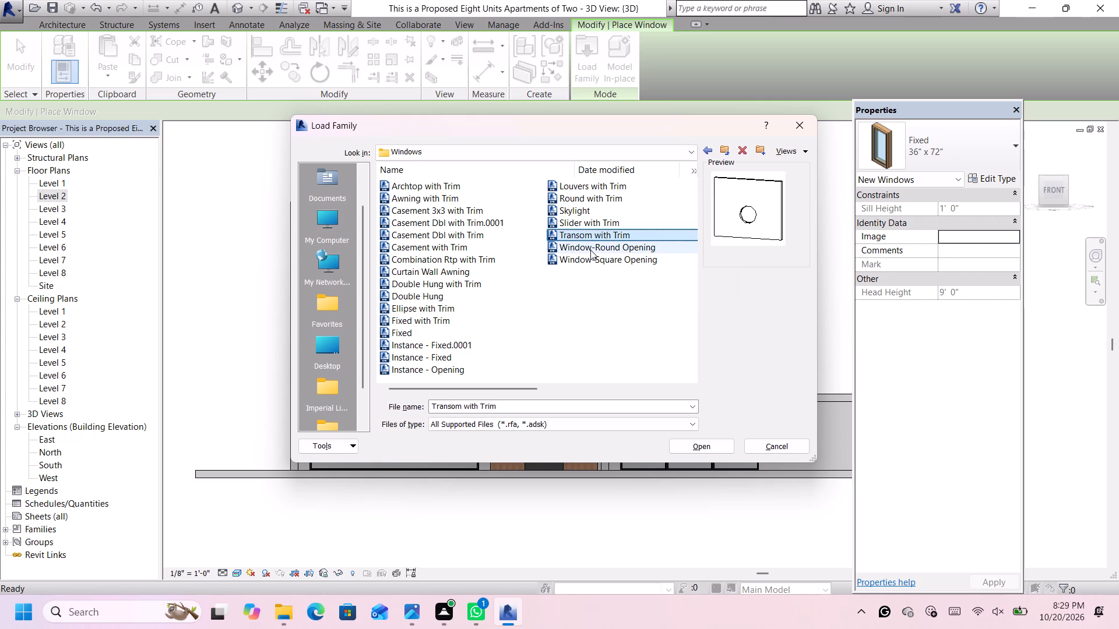
{"action": "left_click", "coordinate": [590, 257]}
{"action": "left_click", "coordinate": [594, 233]}
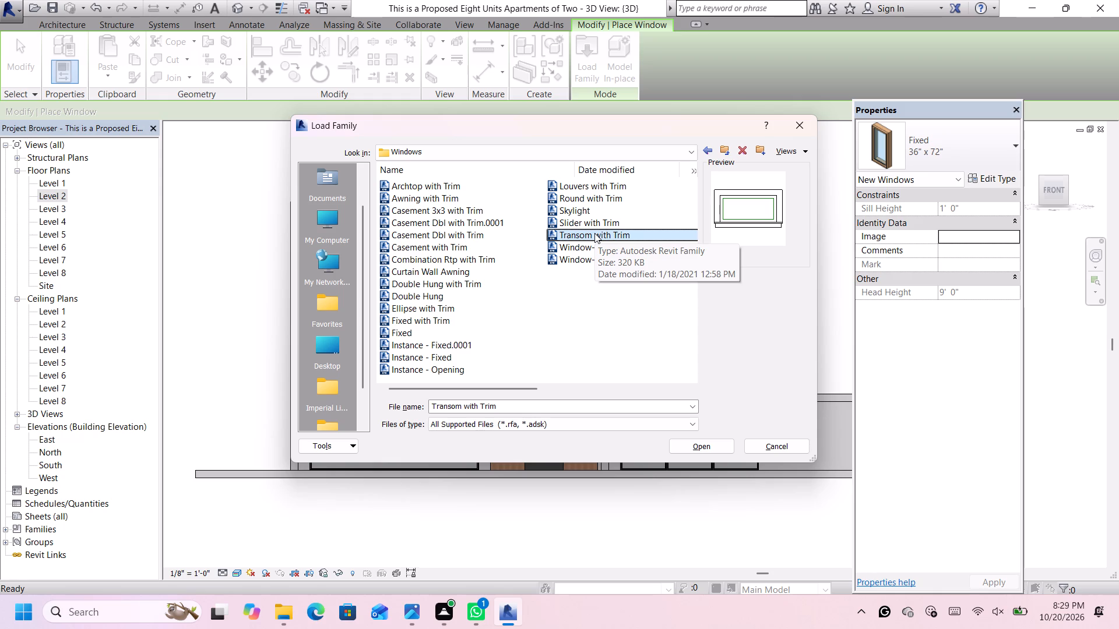
{"action": "left_click", "coordinate": [450, 186]}
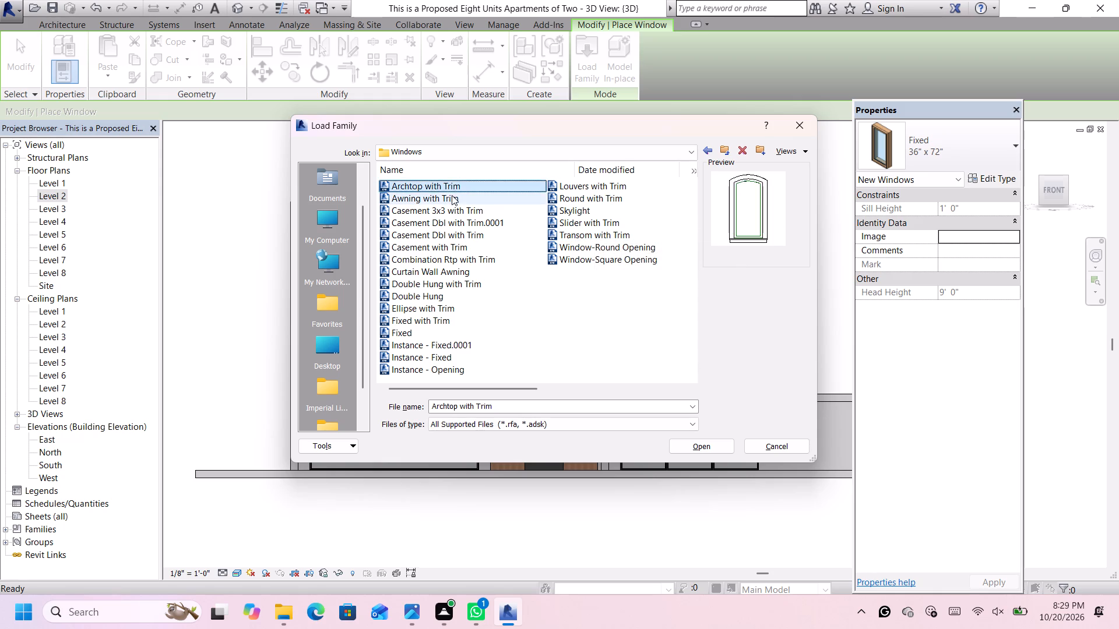
{"action": "left_click", "coordinate": [453, 198]}
{"action": "left_click", "coordinate": [453, 220]}
{"action": "left_click", "coordinate": [458, 246]}
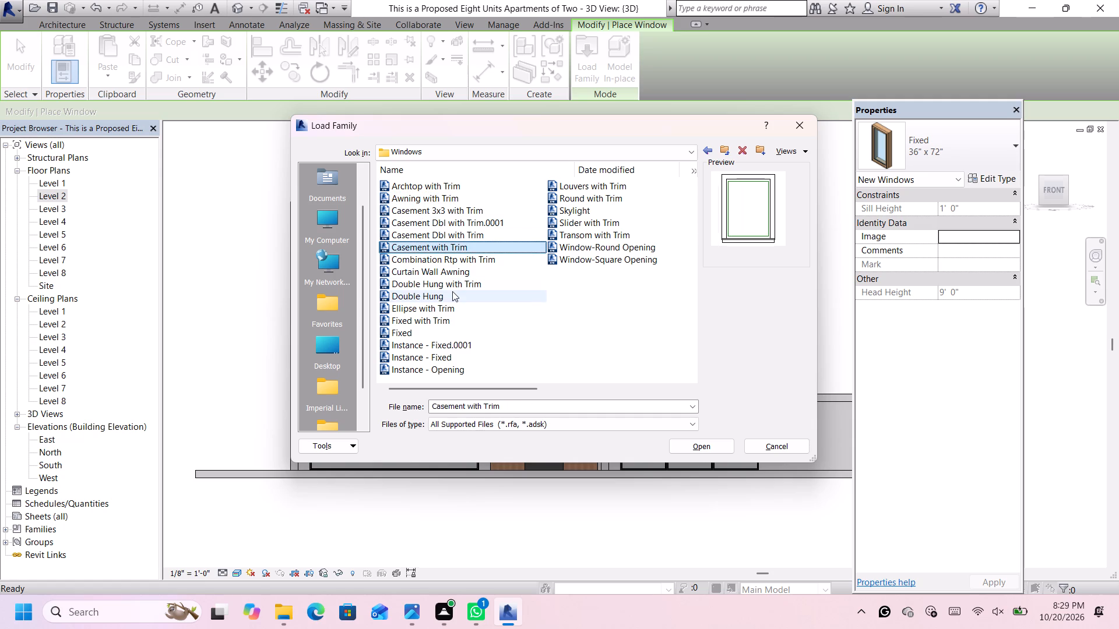
{"action": "left_click", "coordinate": [463, 262]}
Load the Double Hung with Trim window family into the project.
{"action": "left_click", "coordinate": [461, 280]}
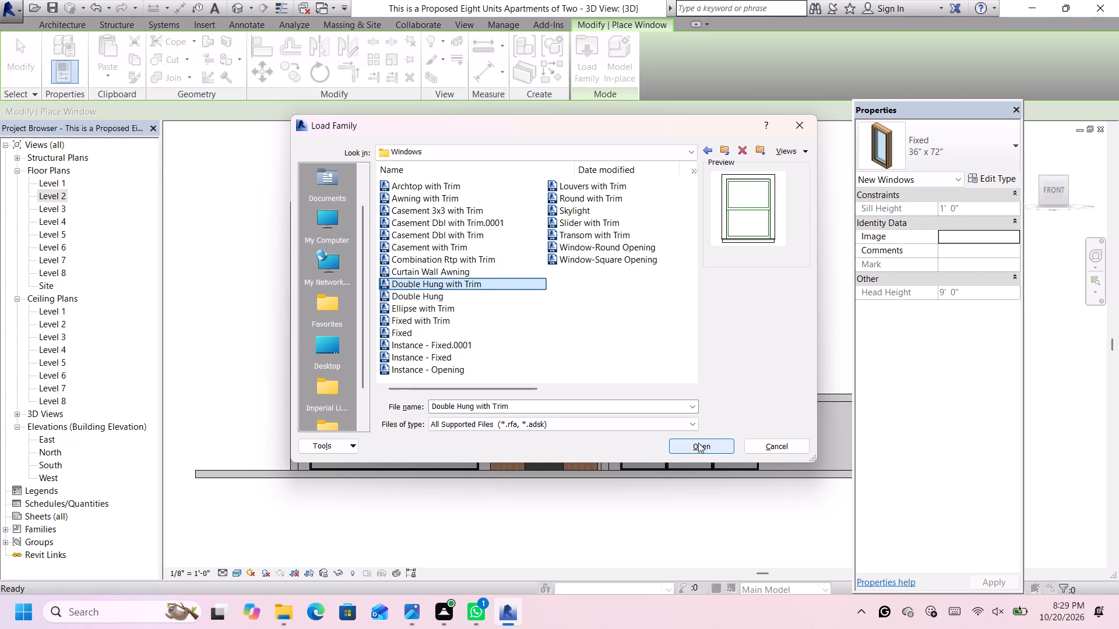
{"action": "double_click", "coordinate": [520, 286]}
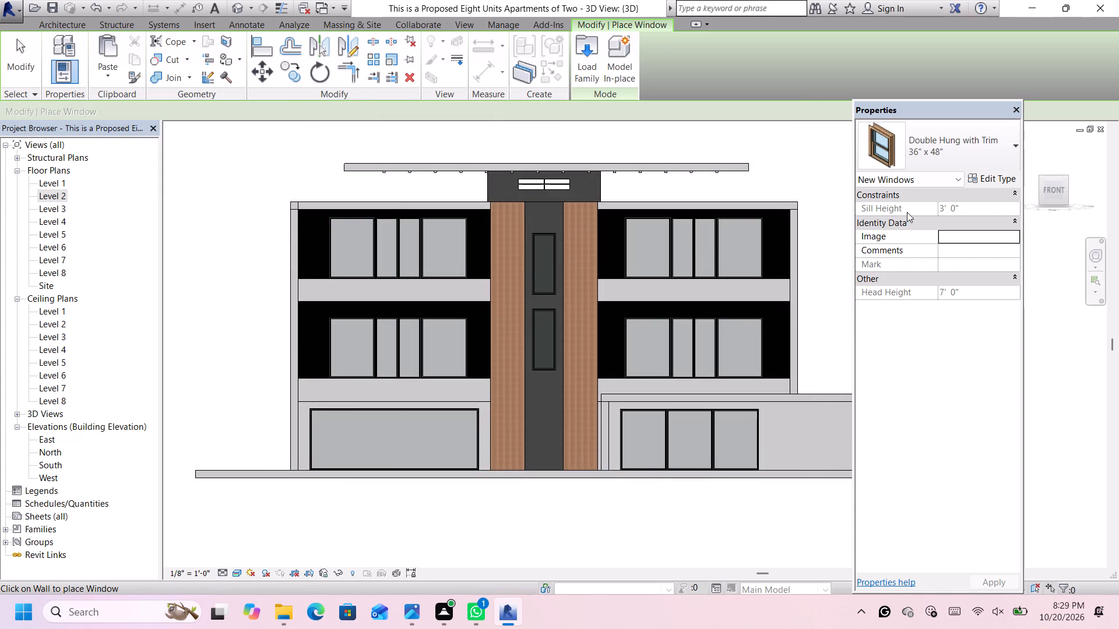
Duplicate the 36" x 48" type of the Double Hung with Trim window, accepting the proposed name.
{"action": "left_click", "coordinate": [985, 176]}
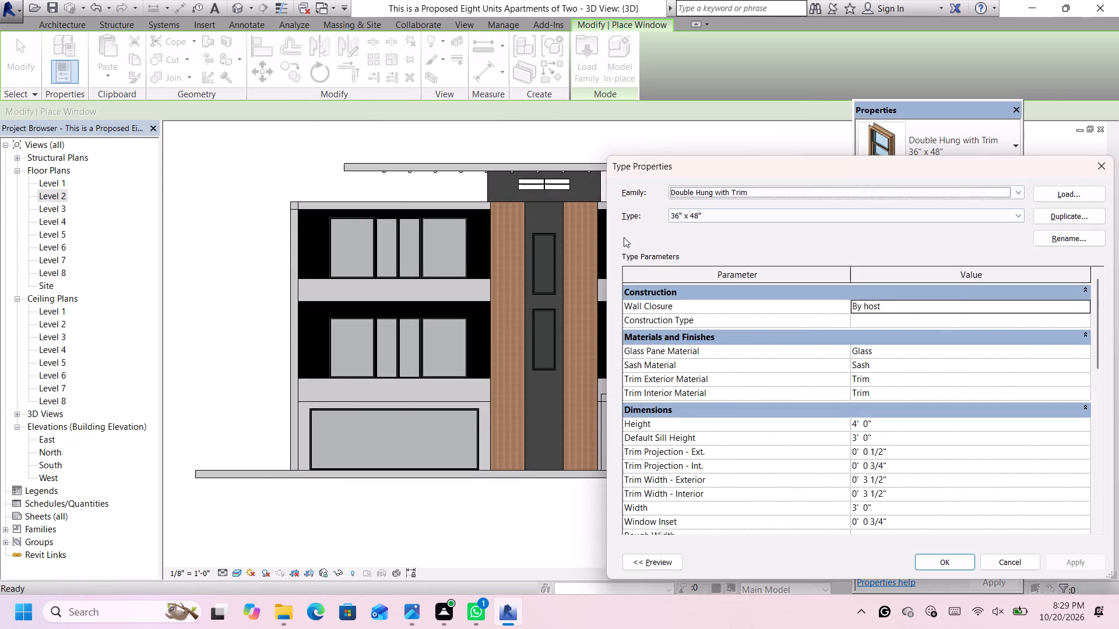
{"action": "left_click", "coordinate": [1066, 217]}
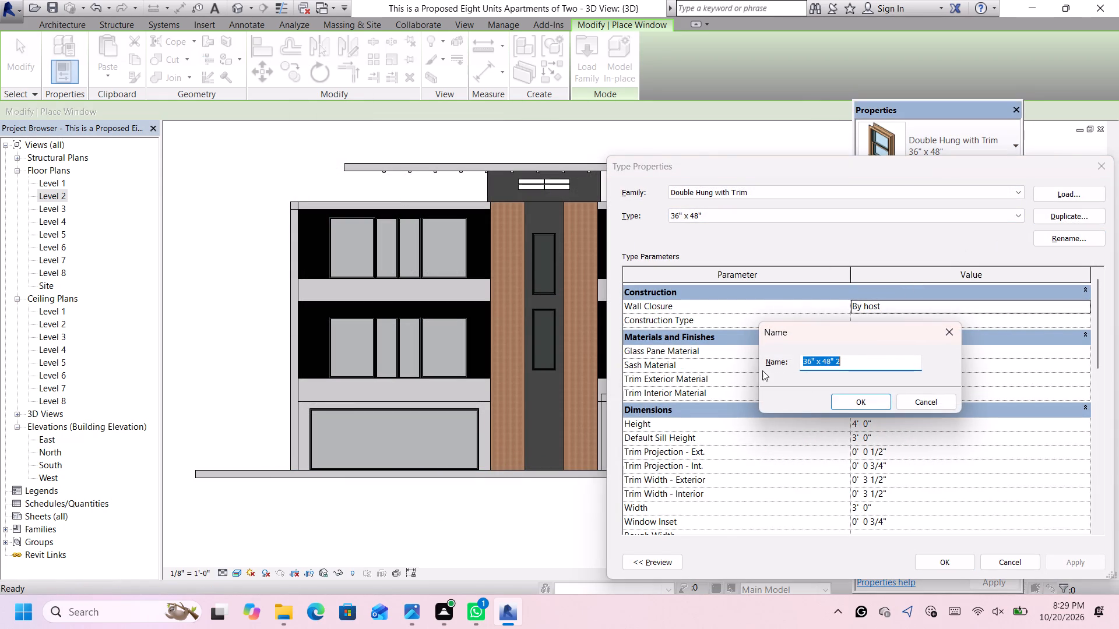
{"action": "left_click", "coordinate": [843, 397]}
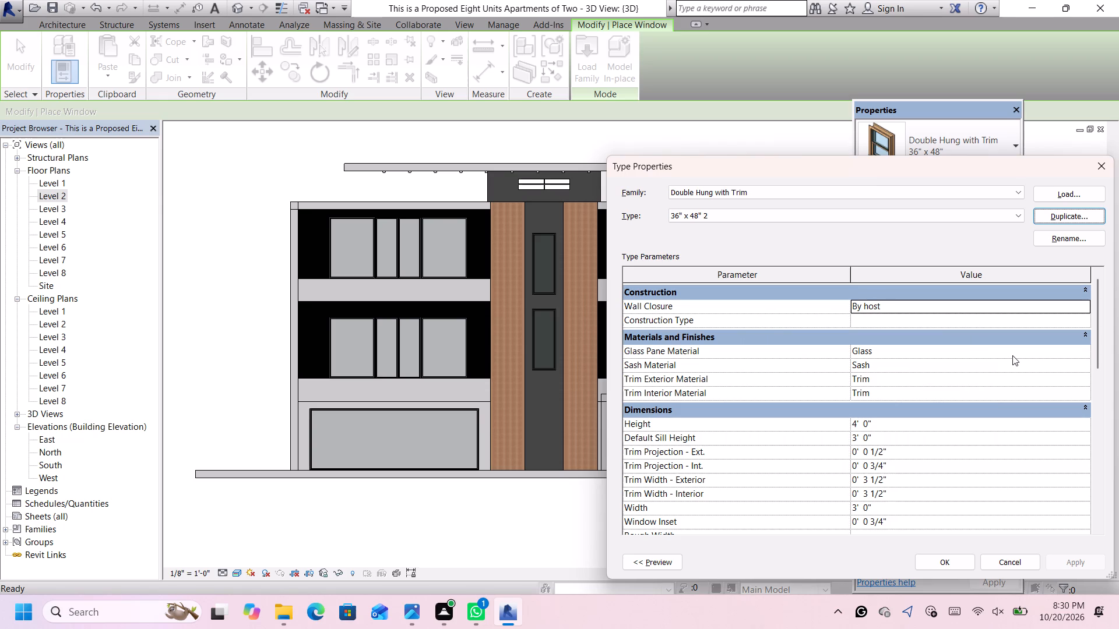
Set the duplicated window type's Sash Material to Iron, Ductile from the metal materials.
{"action": "left_click", "coordinate": [1083, 364]}
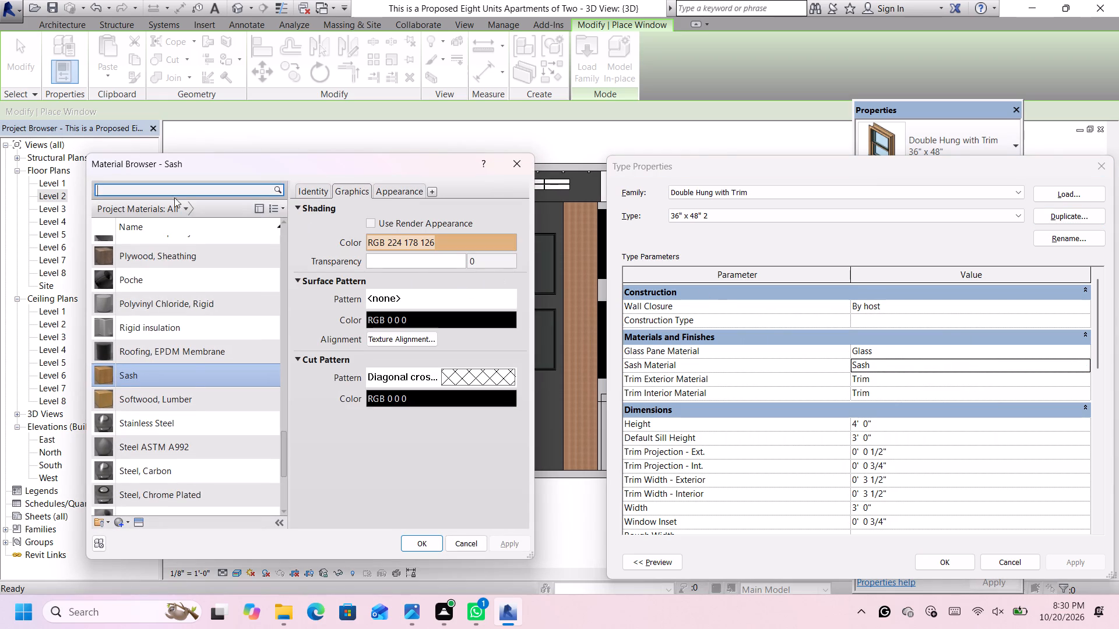
{"action": "left_click", "coordinate": [184, 208]}
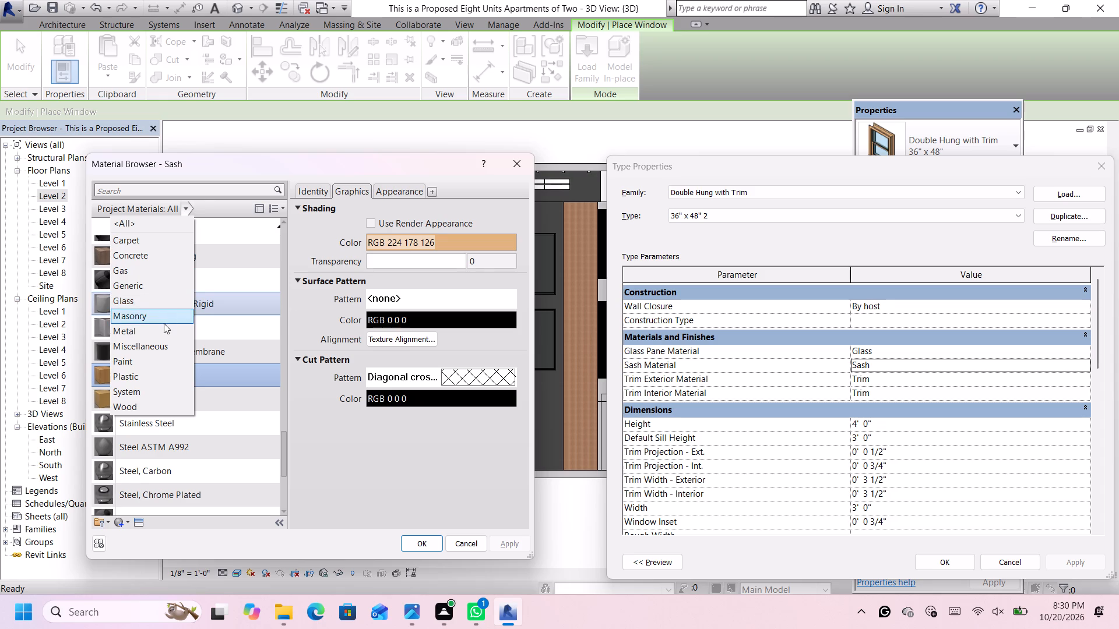
{"action": "left_click", "coordinate": [166, 327]}
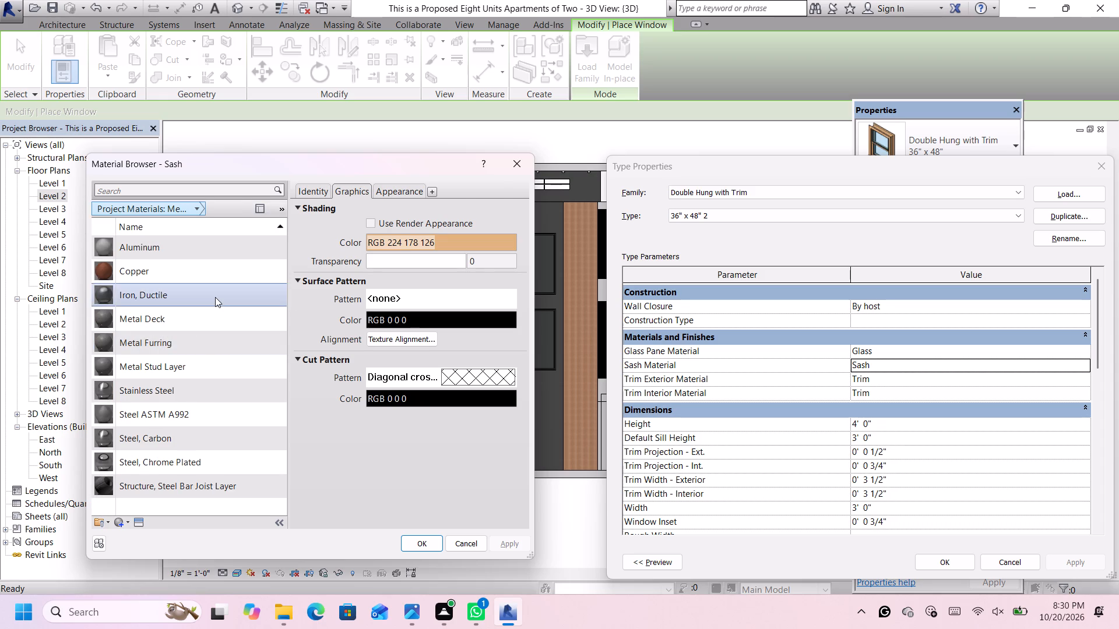
{"action": "left_click", "coordinate": [215, 297]}
{"action": "left_click", "coordinate": [421, 538]}
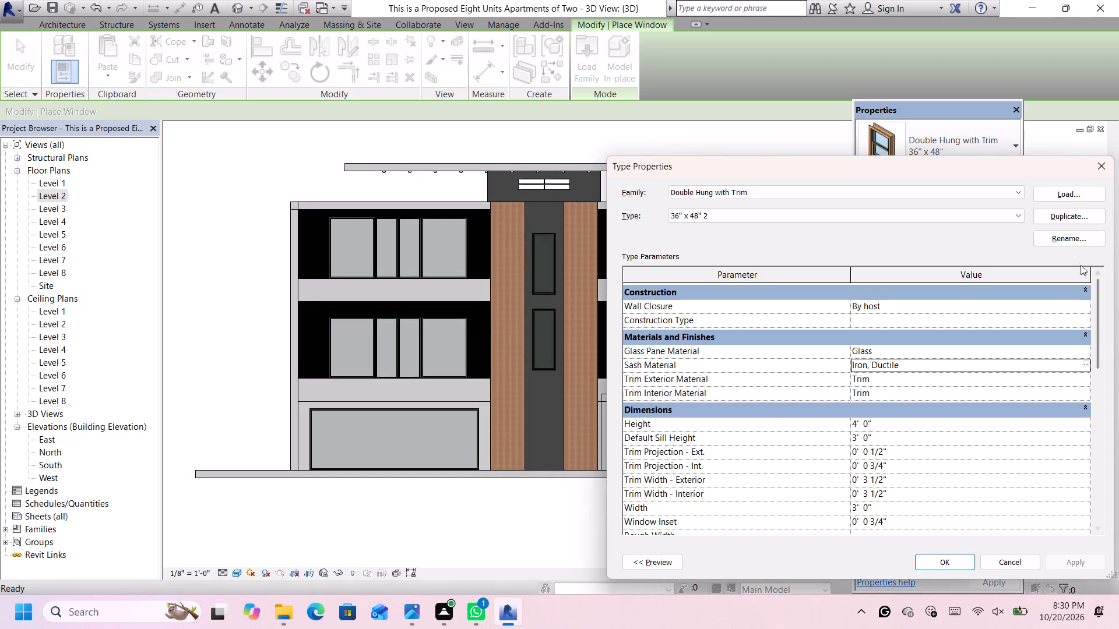
Set the duplicated window type's Trim Exterior Material to Iron, Ductile from the metal materials.
{"action": "left_click", "coordinate": [1086, 381]}
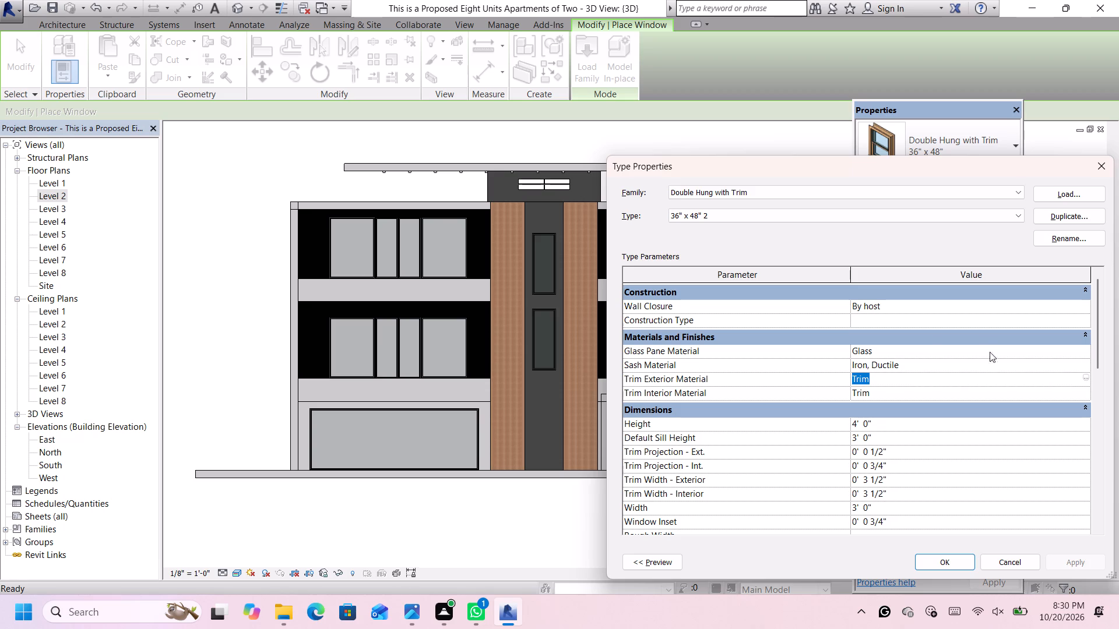
{"action": "left_click", "coordinate": [1087, 377]}
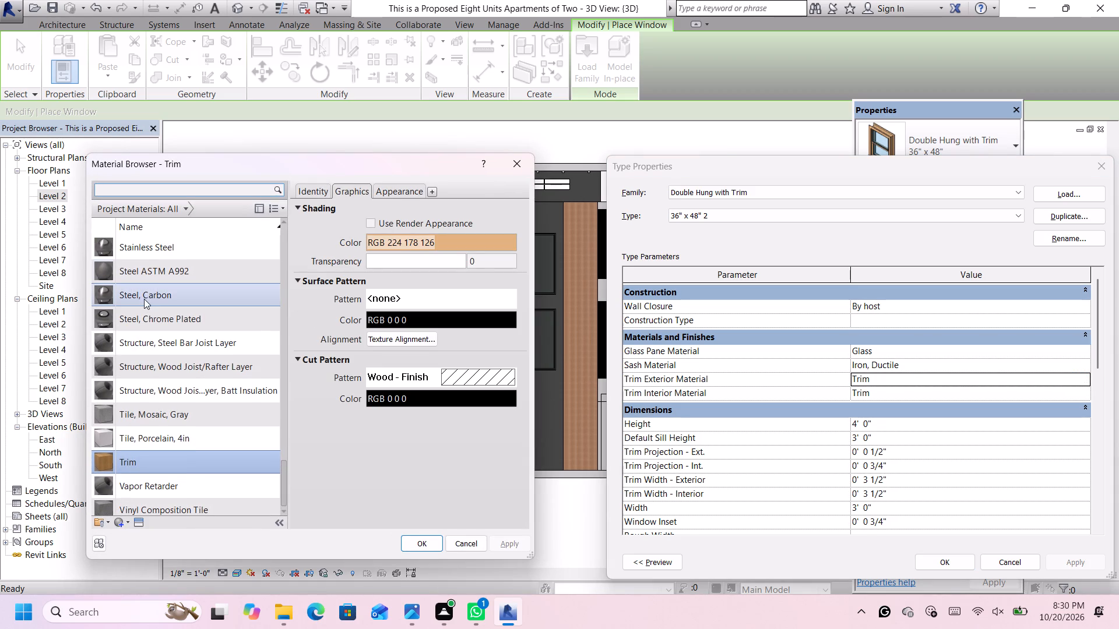
{"action": "left_click", "coordinate": [185, 209]}
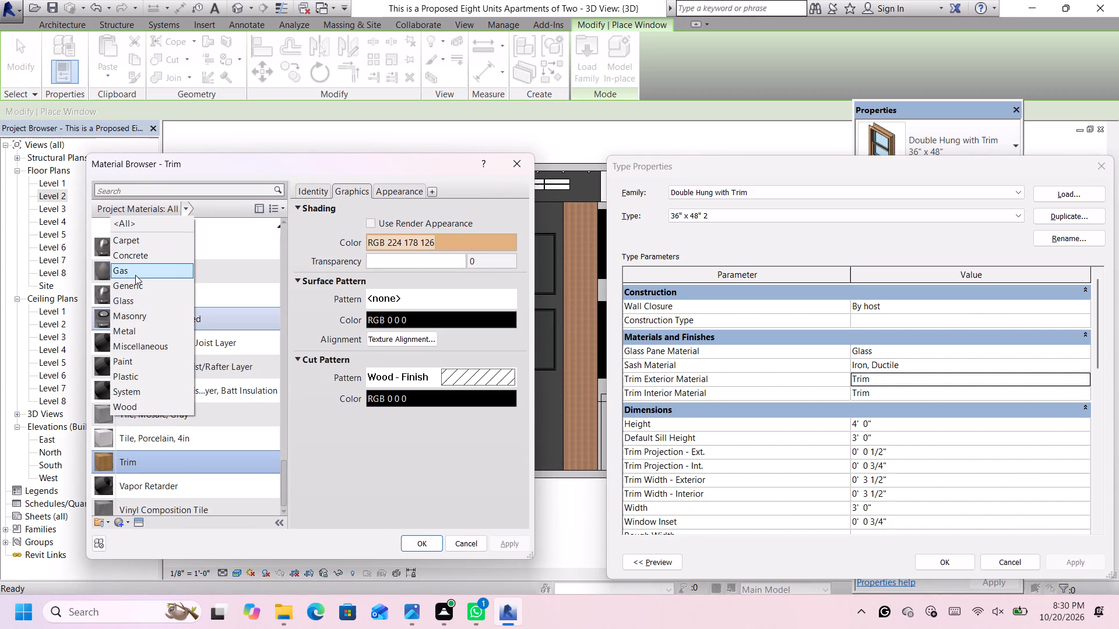
{"action": "left_click", "coordinate": [127, 330]}
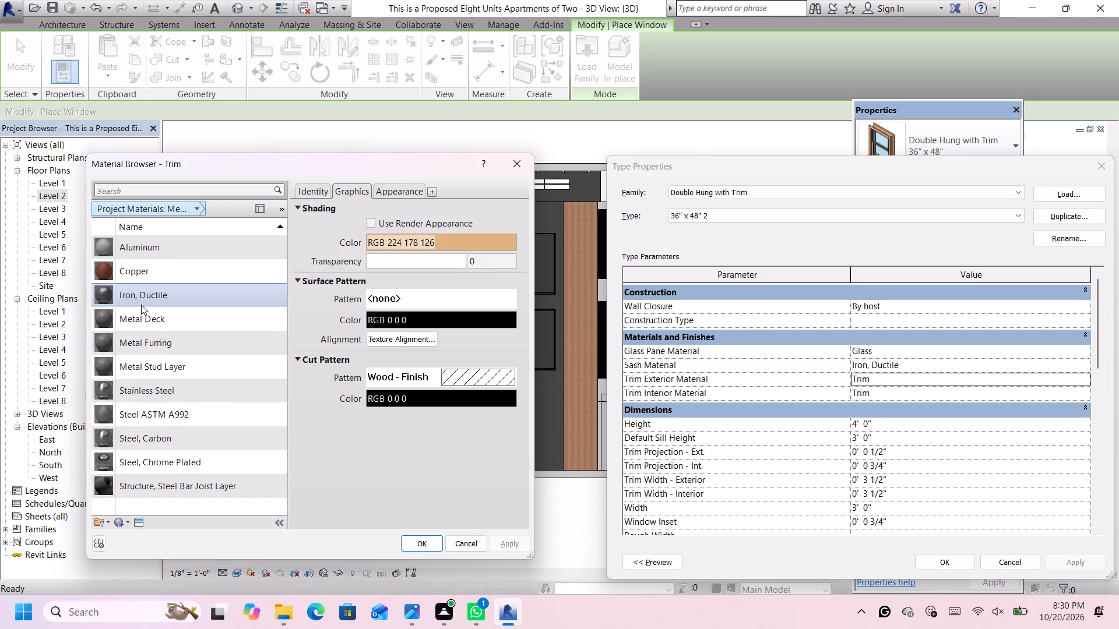
{"action": "left_click", "coordinate": [151, 299]}
{"action": "left_click", "coordinate": [423, 535]}
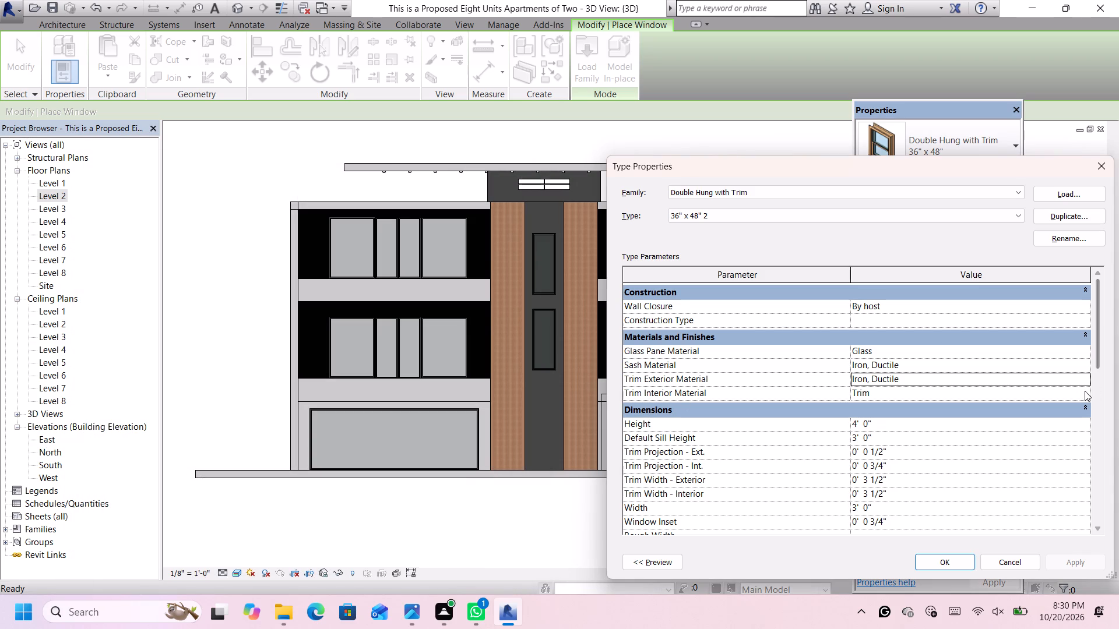
Set the duplicated window type's Trim Interior Material to Iron, Ductile from the metal materials.
{"action": "left_click", "coordinate": [1085, 392]}
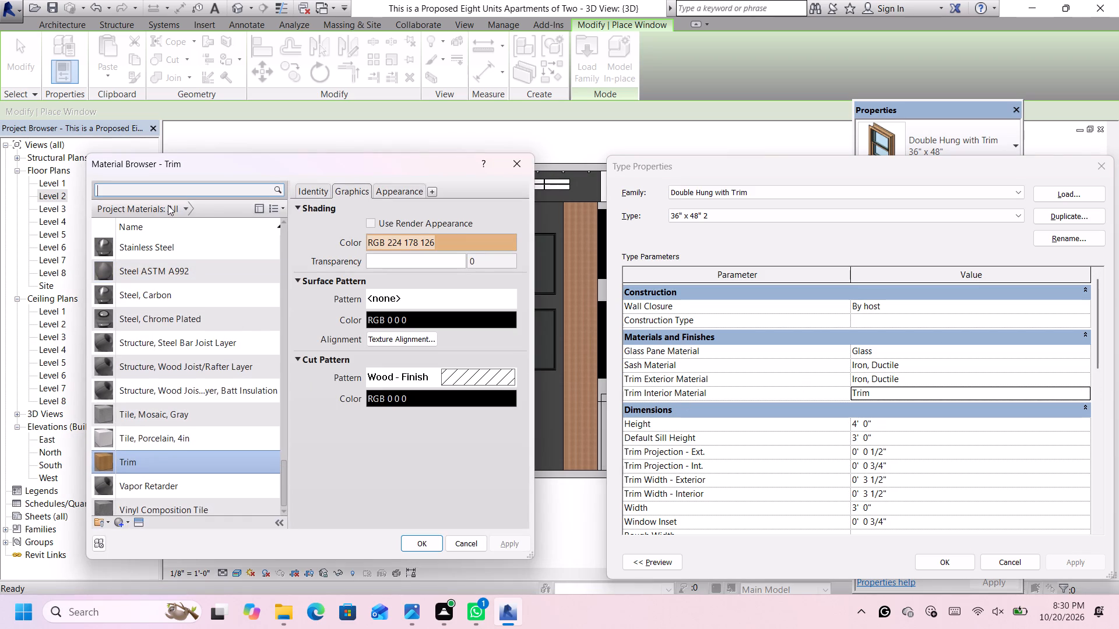
{"action": "left_click", "coordinate": [186, 206]}
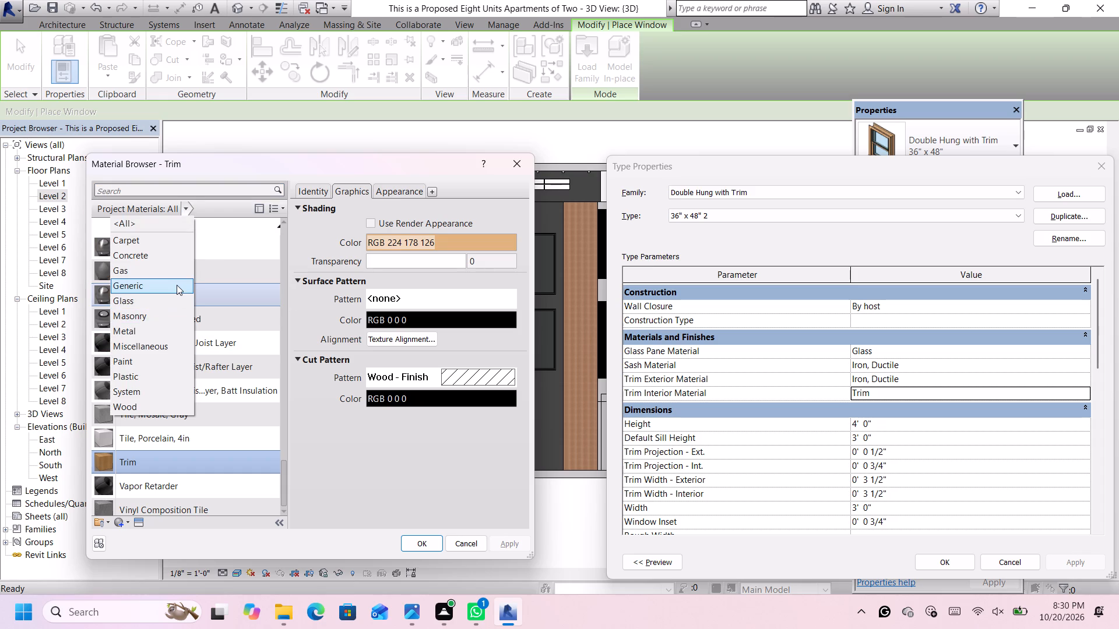
{"action": "left_click", "coordinate": [164, 332]}
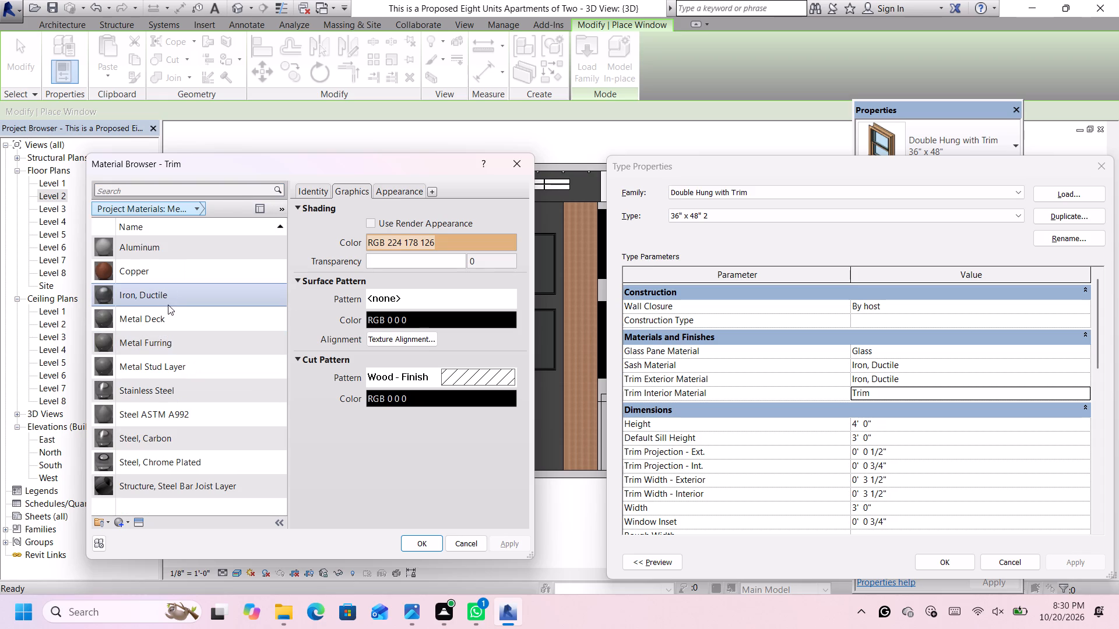
{"action": "left_click", "coordinate": [168, 299]}
{"action": "left_click", "coordinate": [411, 540]}
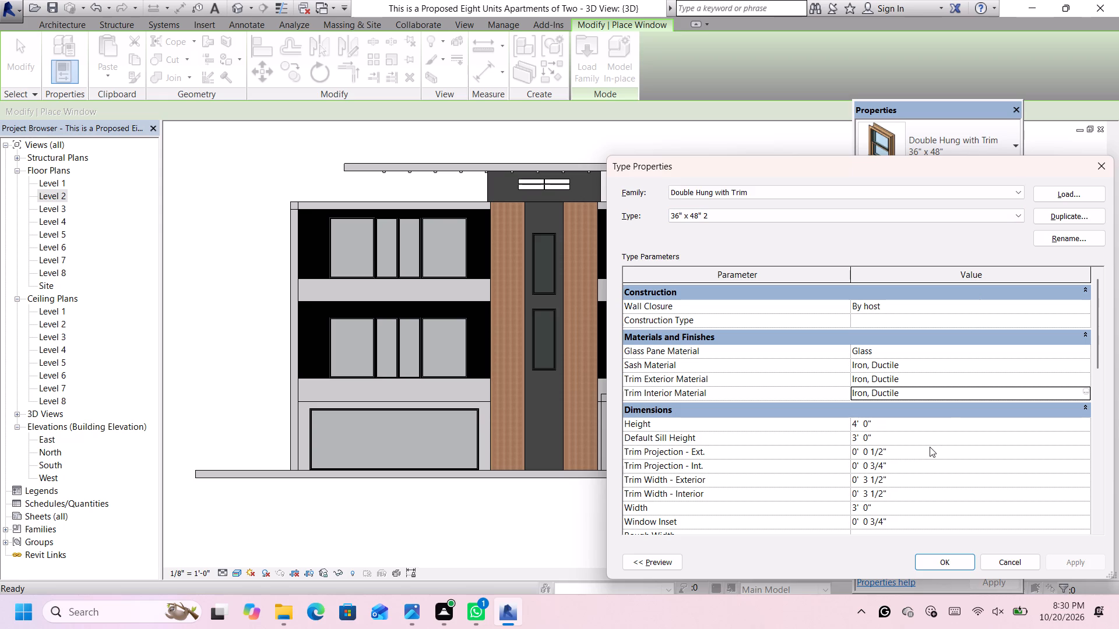
Set the duplicated Double Hung with Trim window type's Height to 1' 0" and accept the type properties.
{"action": "left_click", "coordinate": [922, 421]}
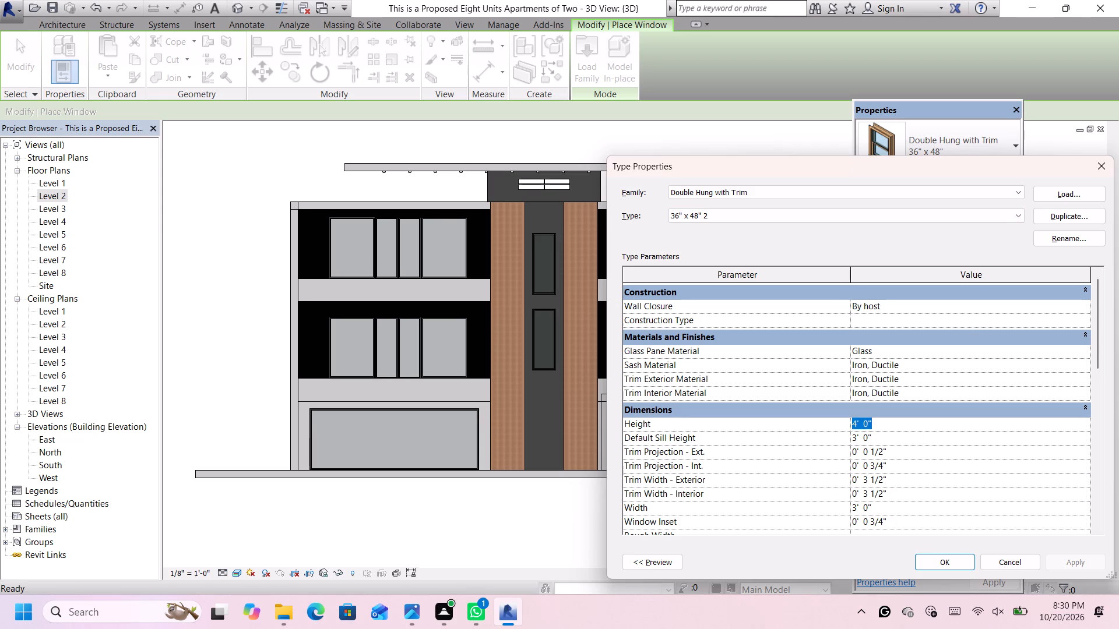
{"action": "key", "text": "BackSpace"}
{"action": "key", "text": "1"}
{"action": "key", "text": "apostrophe"}
{"action": "key", "text": "Return"}
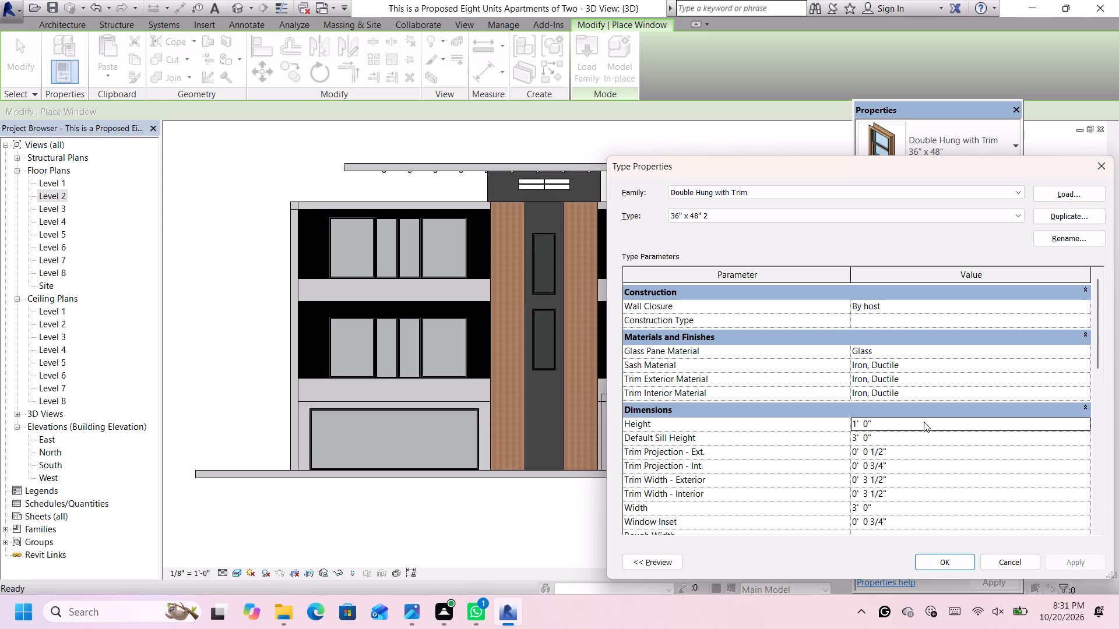
{"action": "left_click", "coordinate": [931, 557]}
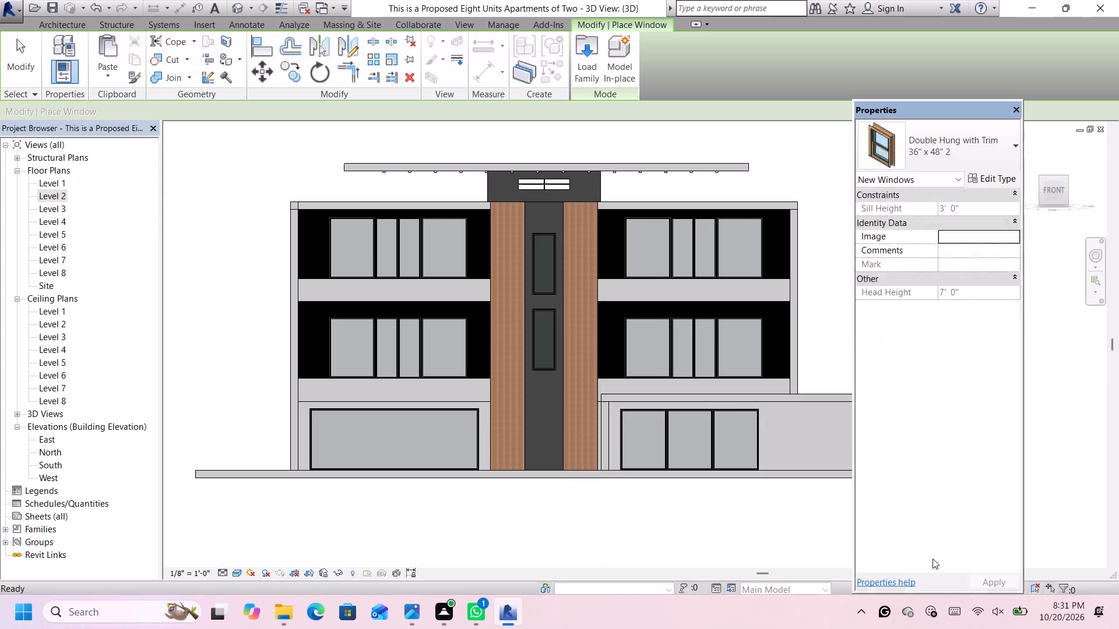
Place two of the short double-hung windows on the central tower, one above the upper window and one below the lower window.
{"action": "scroll", "coordinate": [539, 215], "scroll_direction": "up", "scroll_amount": 3}
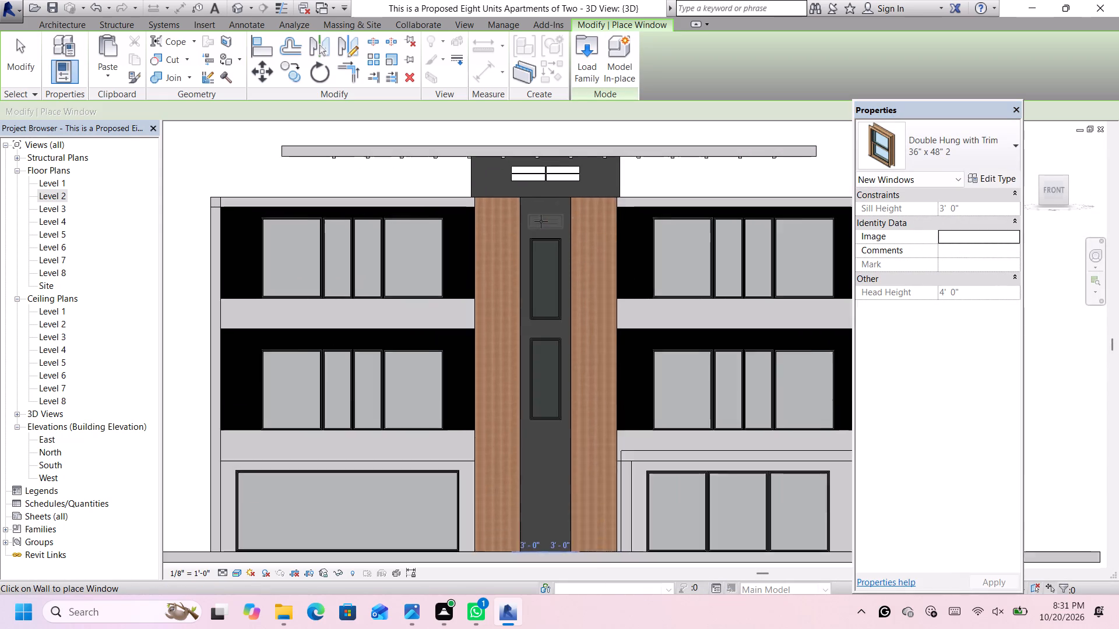
{"action": "scroll", "coordinate": [541, 221], "scroll_direction": "up", "scroll_amount": 2}
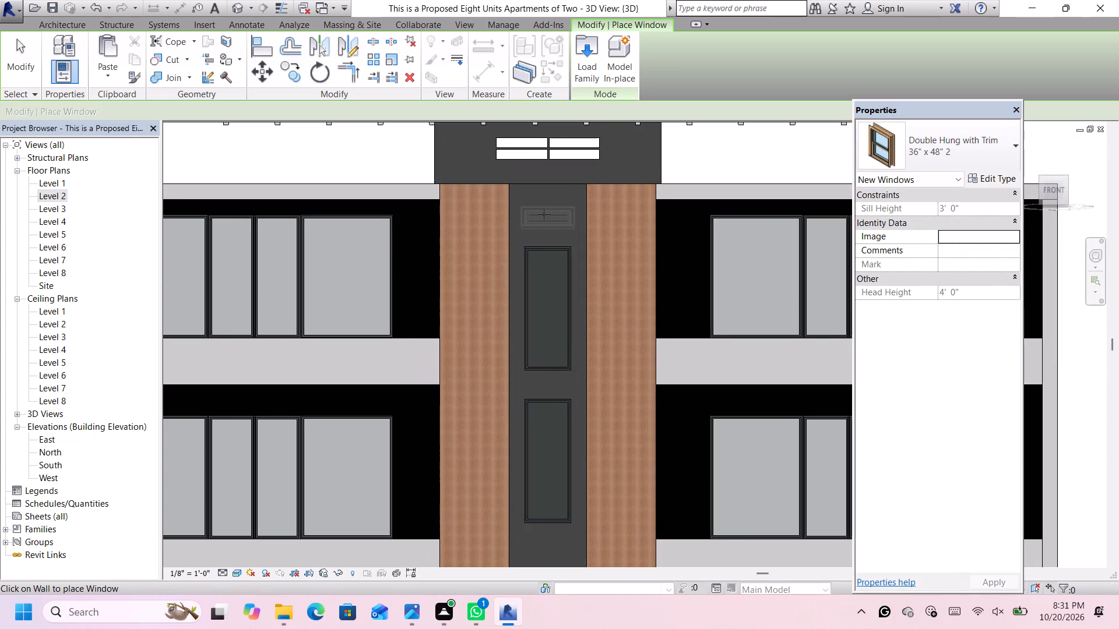
{"action": "left_click", "coordinate": [544, 214]}
{"action": "scroll", "coordinate": [544, 214], "scroll_direction": "down", "scroll_amount": 6}
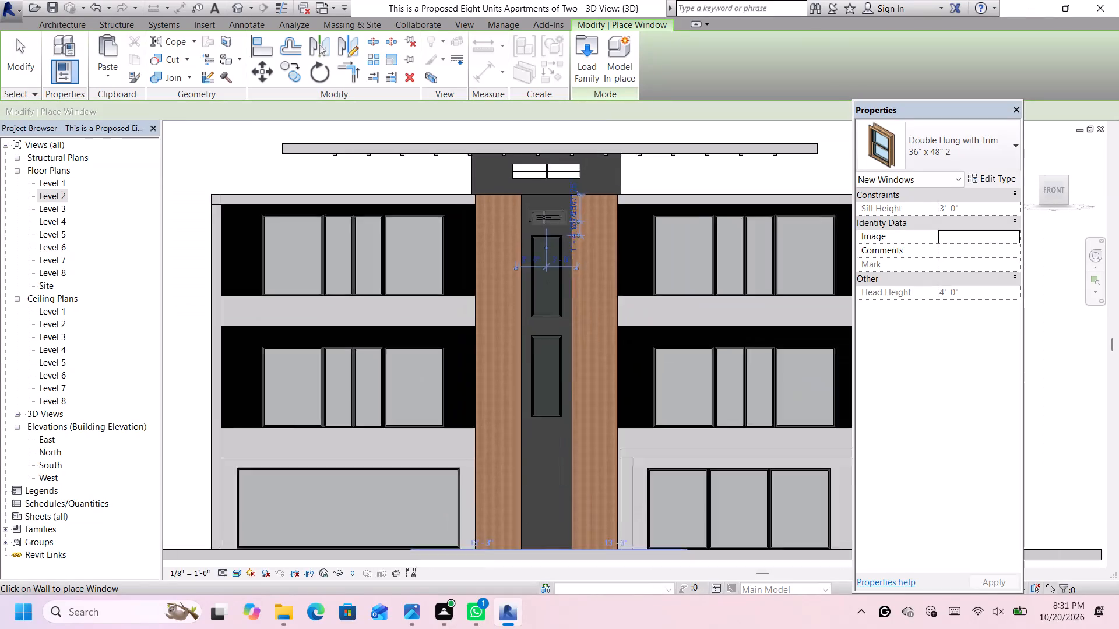
{"action": "scroll", "coordinate": [543, 388], "scroll_direction": "up", "scroll_amount": 3}
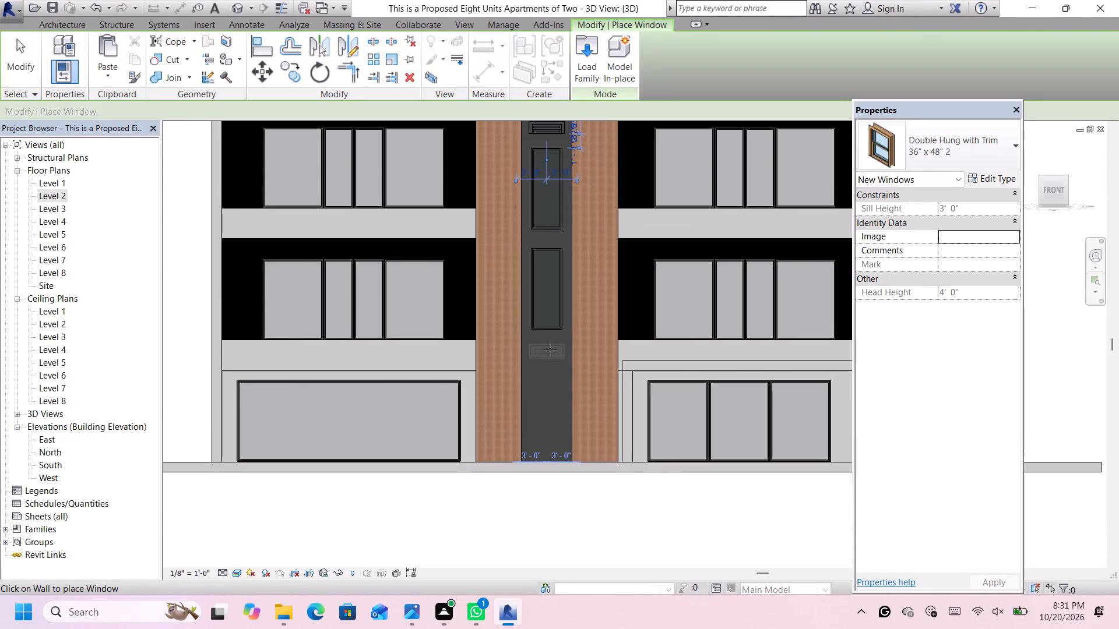
{"action": "left_click", "coordinate": [550, 351]}
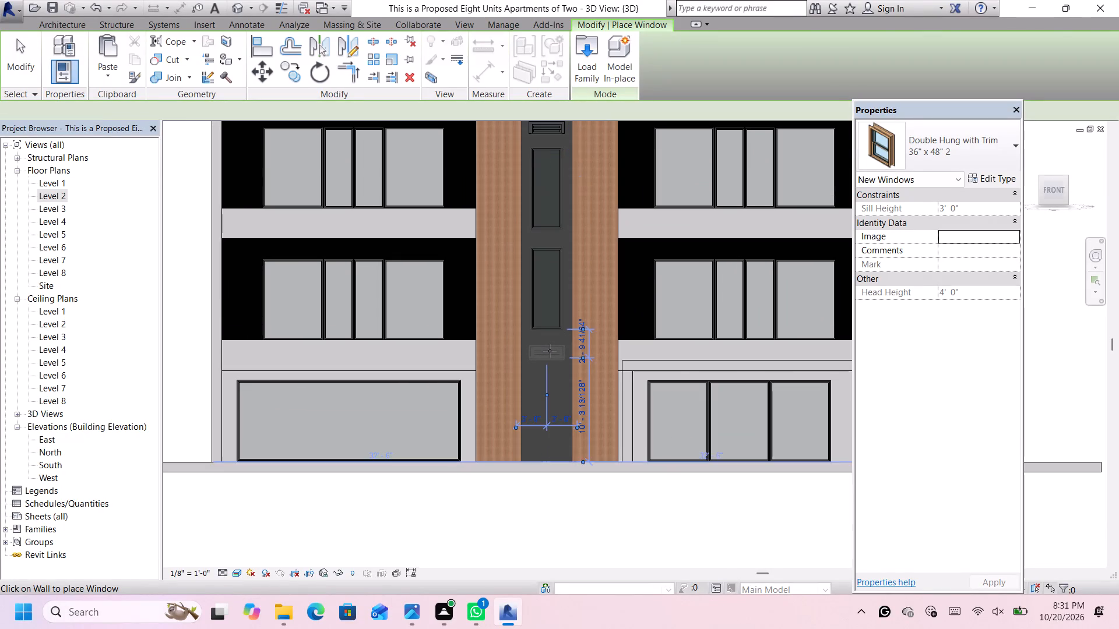
{"action": "scroll", "coordinate": [550, 351], "scroll_direction": "down", "scroll_amount": 8}
{"action": "scroll", "coordinate": [558, 404], "scroll_direction": "up", "scroll_amount": 4}
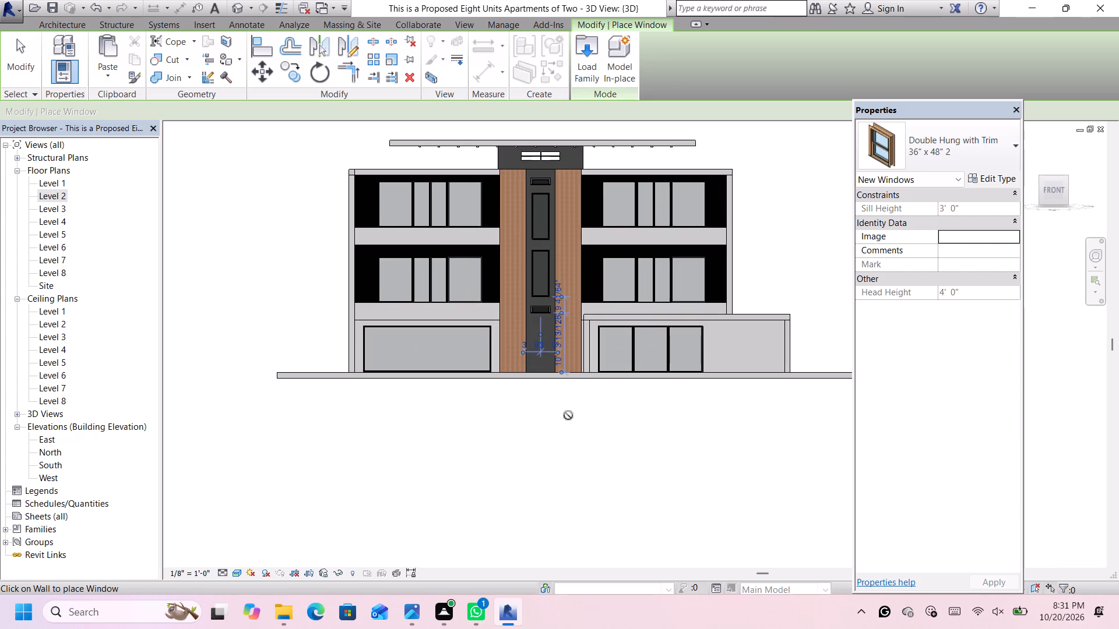
{"action": "key", "text": "Escape"}
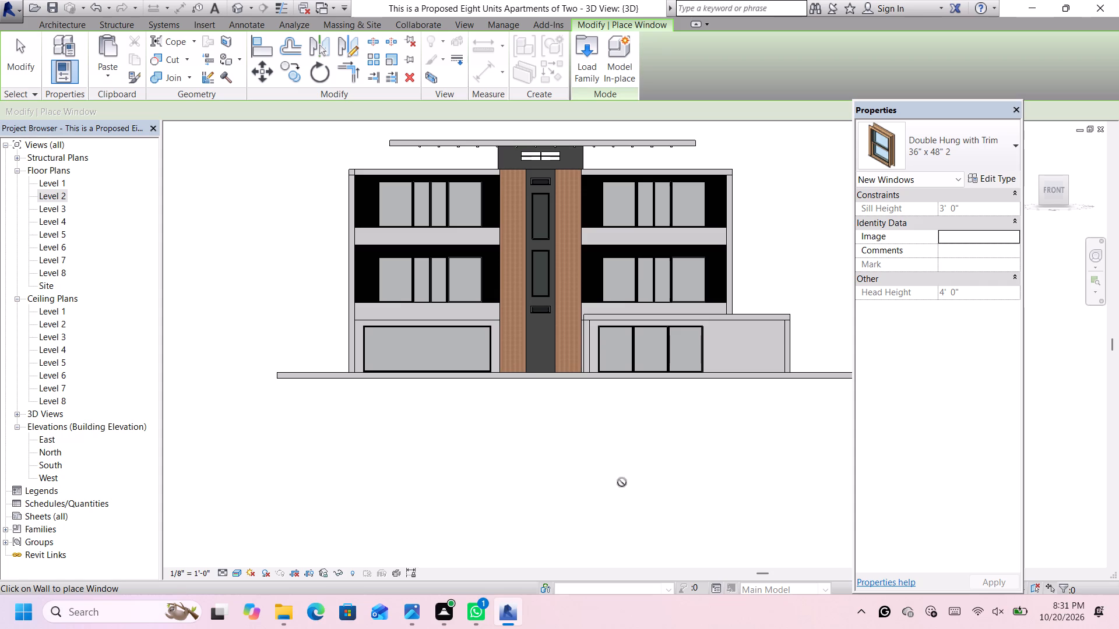
{"action": "scroll", "coordinate": [511, 453], "scroll_direction": "up", "scroll_amount": 4}
{"action": "scroll", "coordinate": [507, 462], "scroll_direction": "down", "scroll_amount": 6}
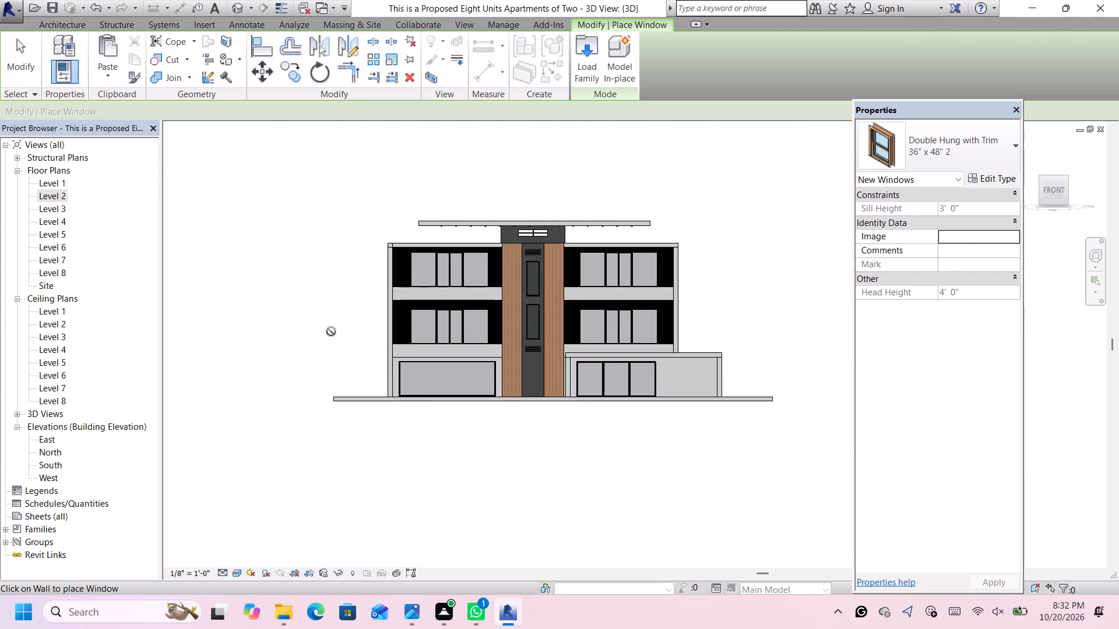
{"action": "key", "text": "Escape"}
{"action": "scroll", "coordinate": [390, 357], "scroll_direction": "down", "scroll_amount": 5}
{"action": "scroll", "coordinate": [502, 372], "scroll_direction": "up", "scroll_amount": 2}
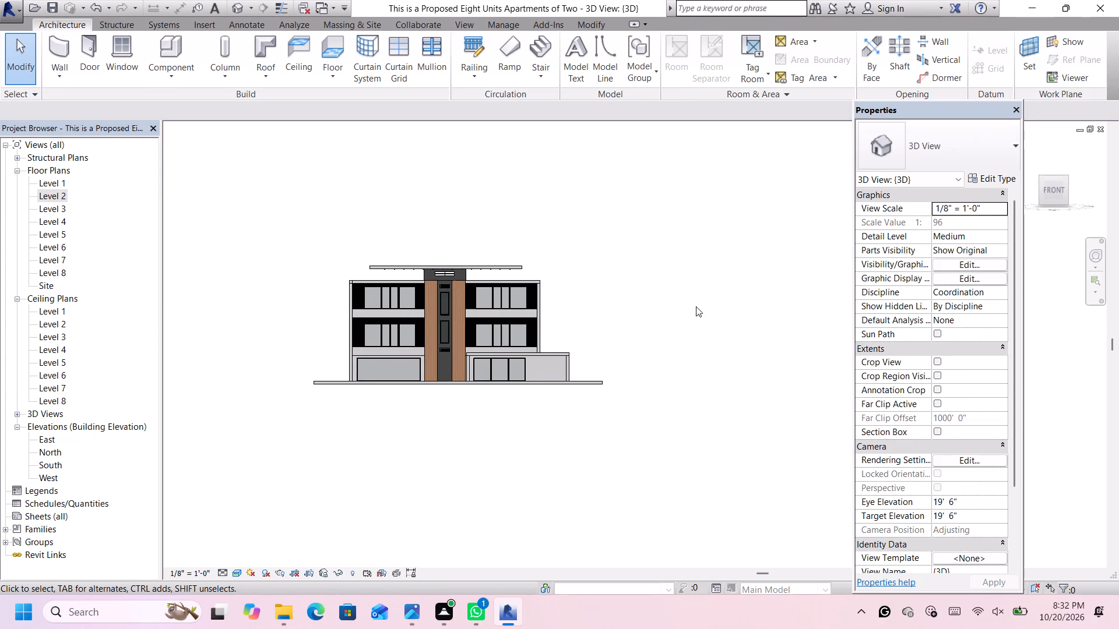
On the Level 1 floor plan, draw a horizontal 15' Generic - 12" wall just inside the floor slab's front edge.
{"action": "left_click", "coordinate": [1039, 176]}
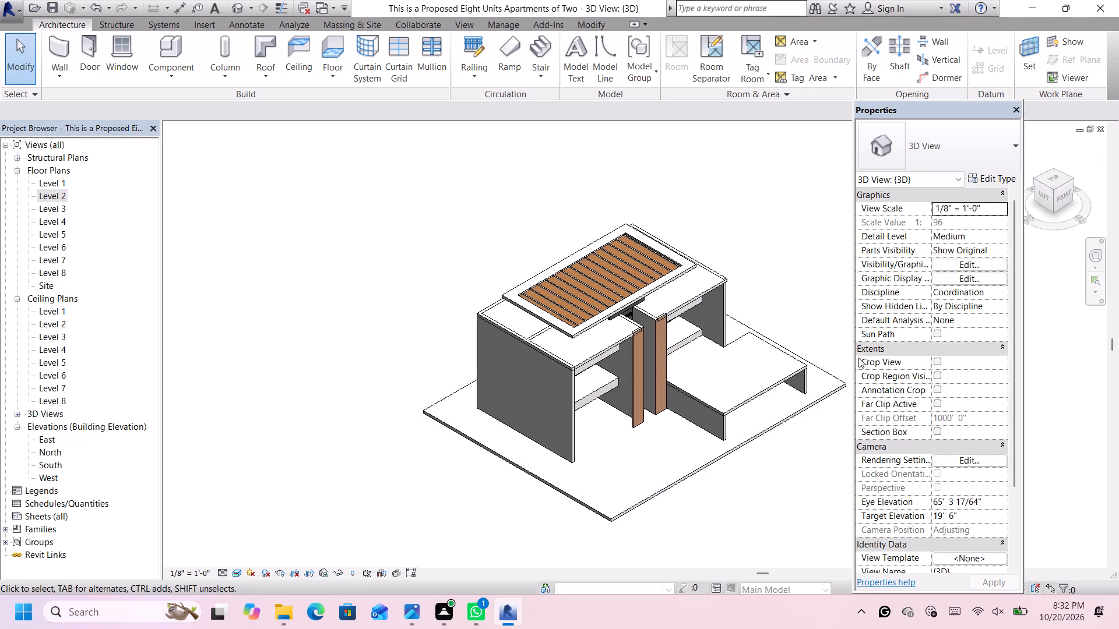
{"action": "scroll", "coordinate": [858, 357], "scroll_direction": "up", "scroll_amount": 1}
{"action": "scroll", "coordinate": [833, 414], "scroll_direction": "up", "scroll_amount": 1}
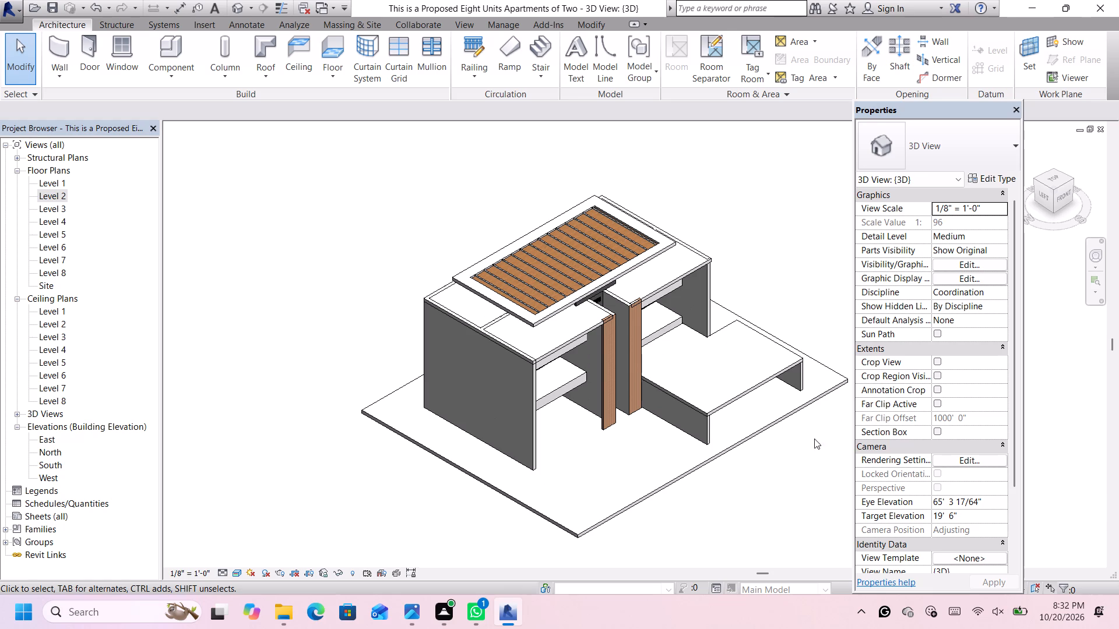
{"action": "scroll", "coordinate": [682, 466], "scroll_direction": "up", "scroll_amount": 2}
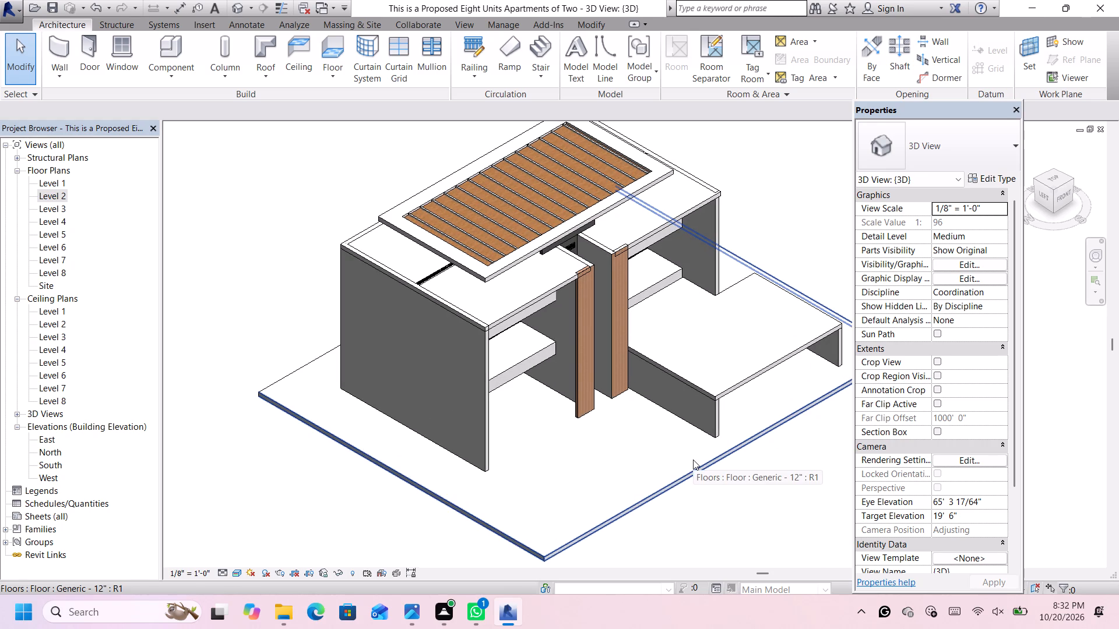
{"action": "left_click", "coordinate": [54, 50]}
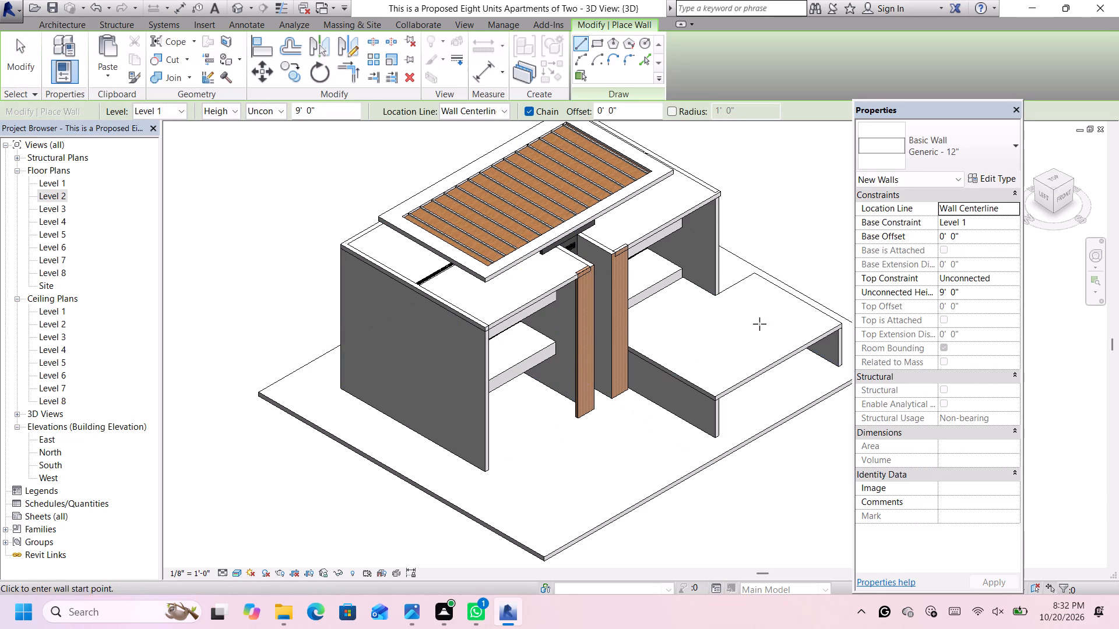
{"action": "double_click", "coordinate": [58, 182]}
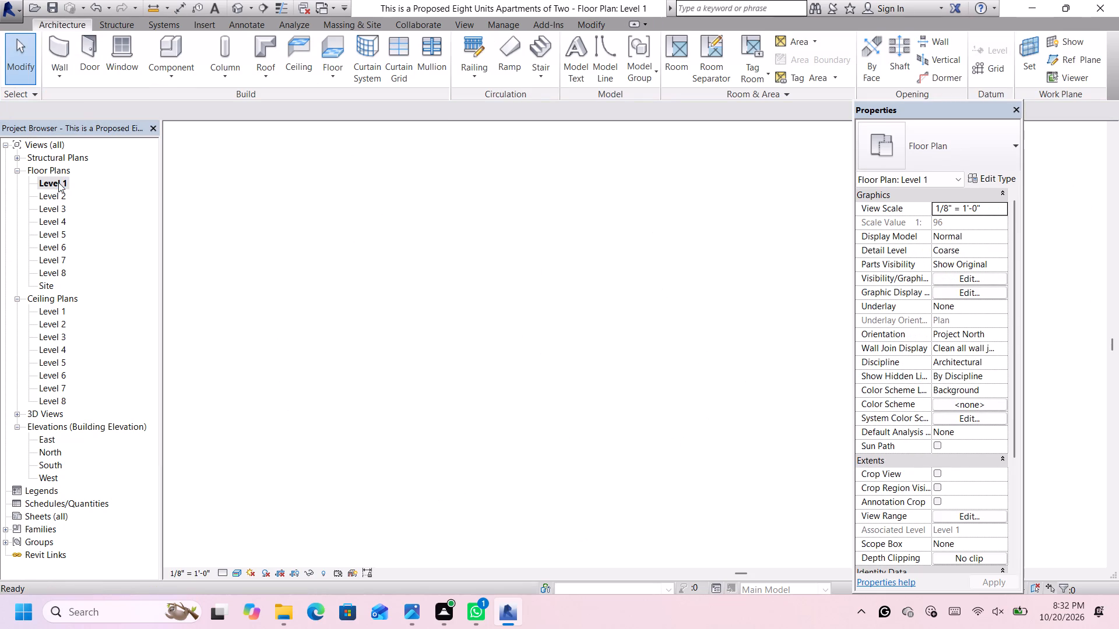
{"action": "scroll", "coordinate": [539, 414], "scroll_direction": "up", "scroll_amount": 3}
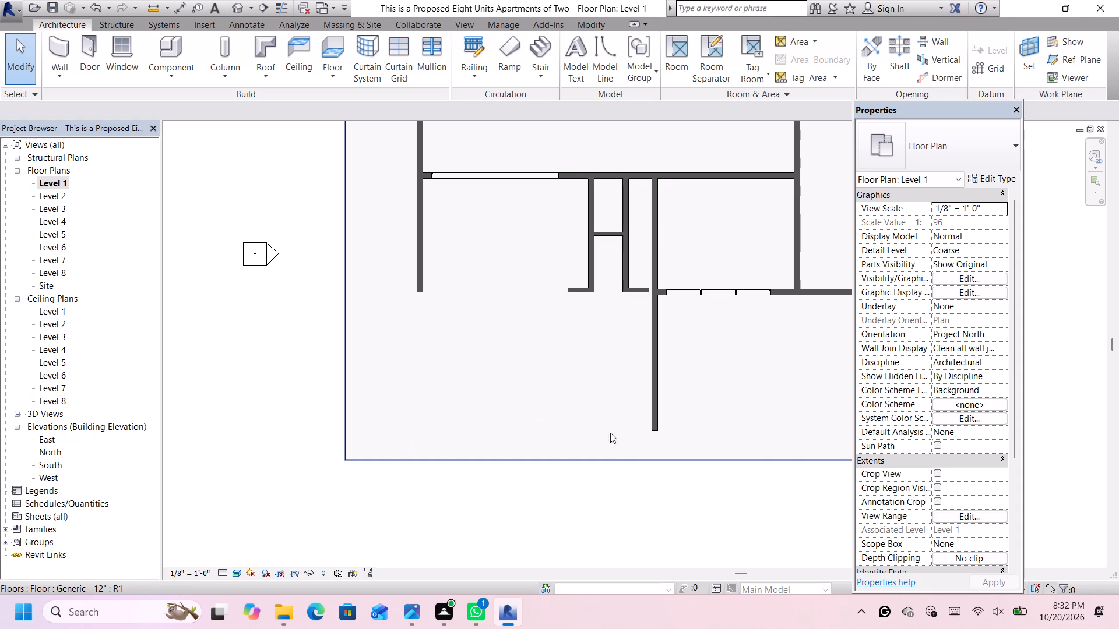
{"action": "left_click", "coordinate": [57, 38]}
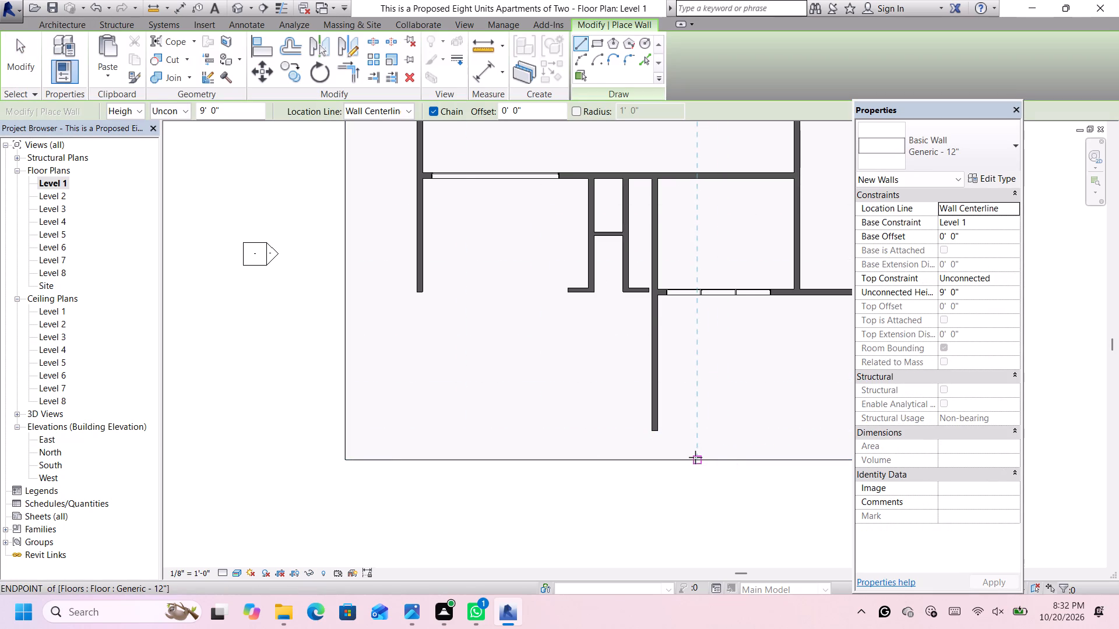
{"action": "scroll", "coordinate": [695, 457], "scroll_direction": "down", "scroll_amount": 3}
{"action": "scroll", "coordinate": [705, 448], "scroll_direction": "up", "scroll_amount": 3}
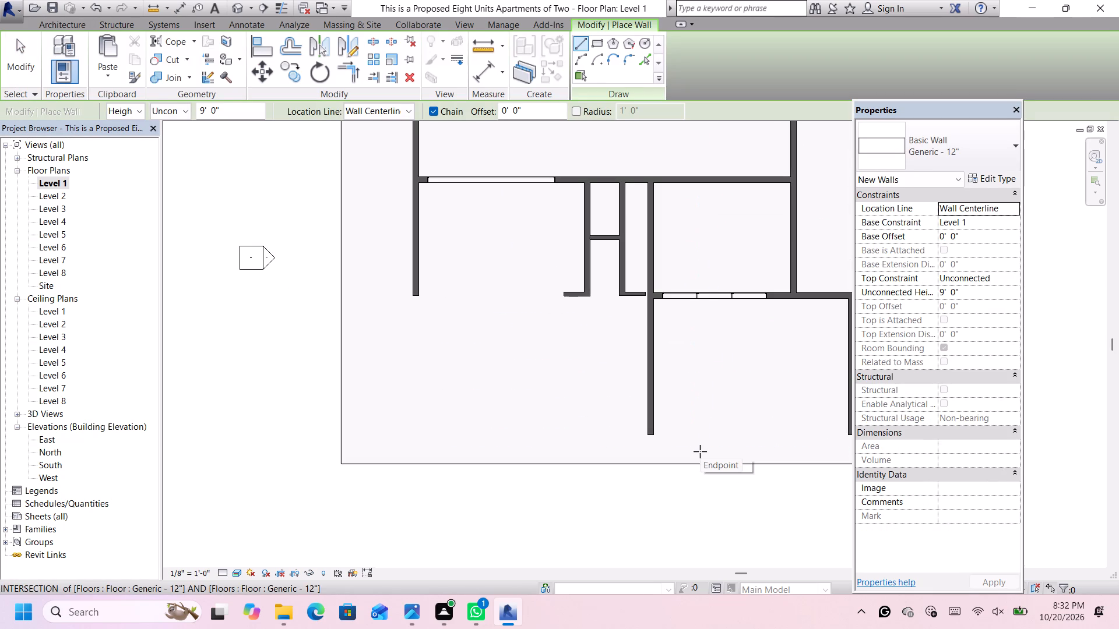
{"action": "left_click", "coordinate": [694, 451]}
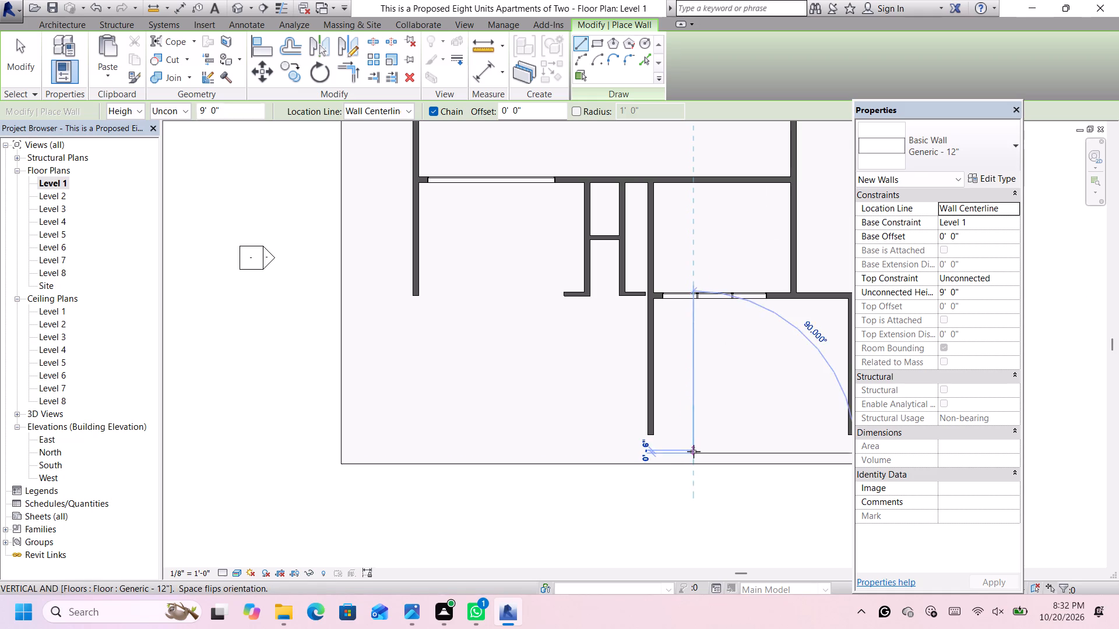
{"action": "left_click", "coordinate": [606, 457]}
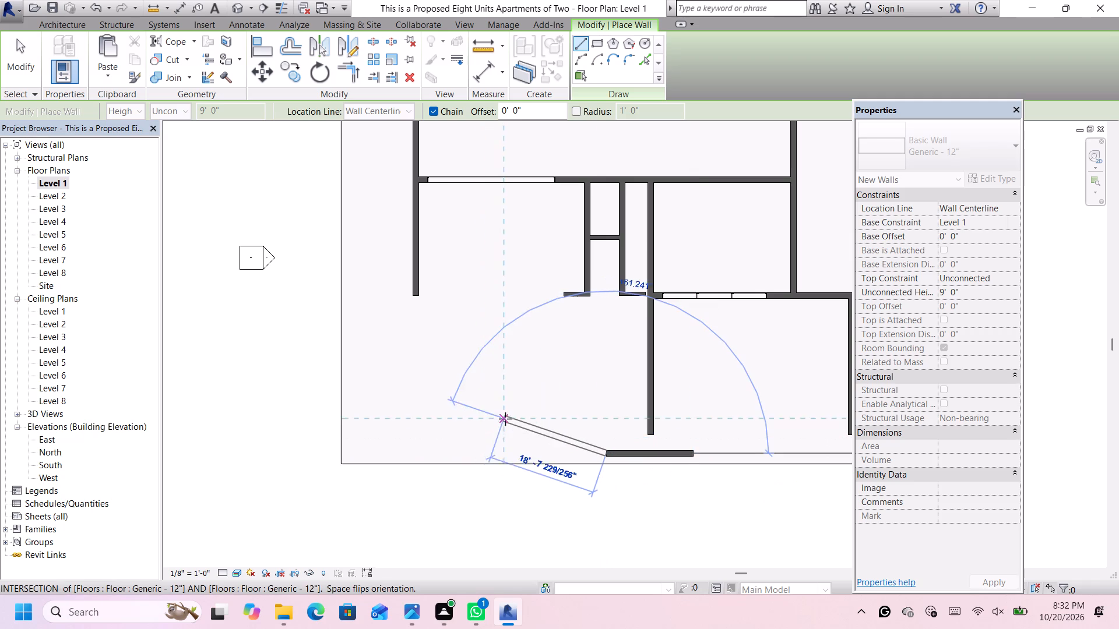
{"action": "key", "text": "Escape"}
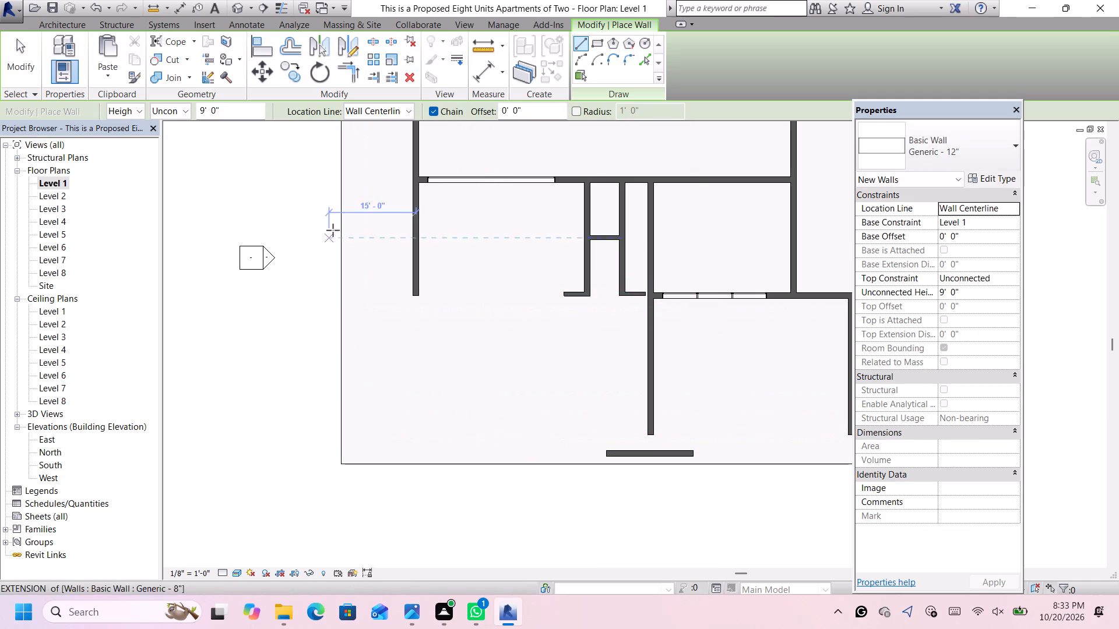
Start an architectural column using the Rectangular Column 18" x 18" type.
{"action": "left_click", "coordinate": [60, 27]}
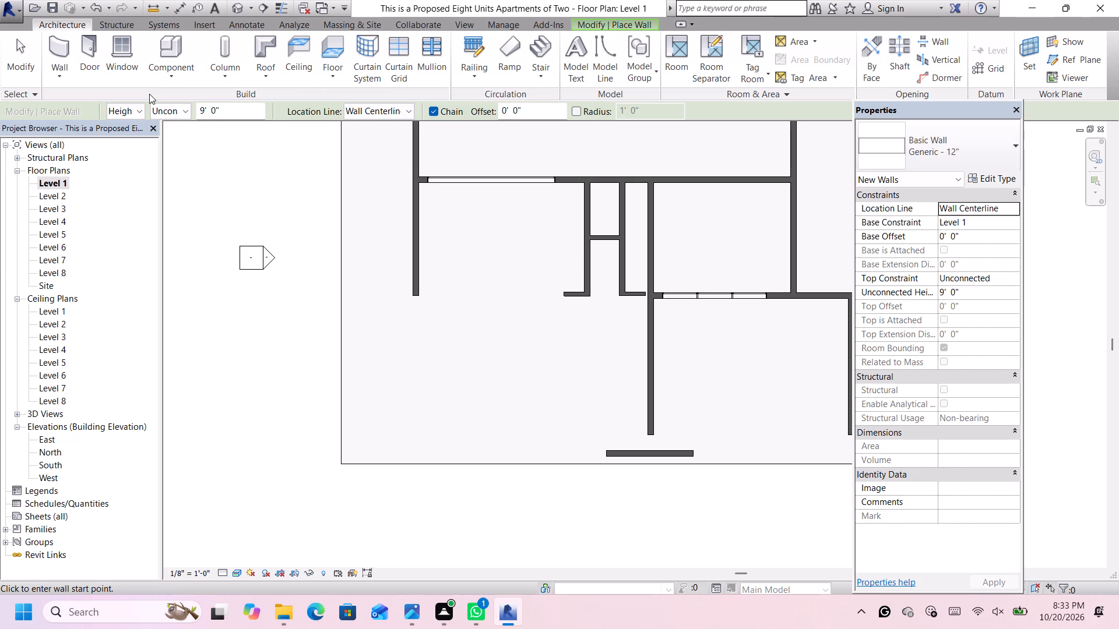
{"action": "left_click", "coordinate": [221, 65]}
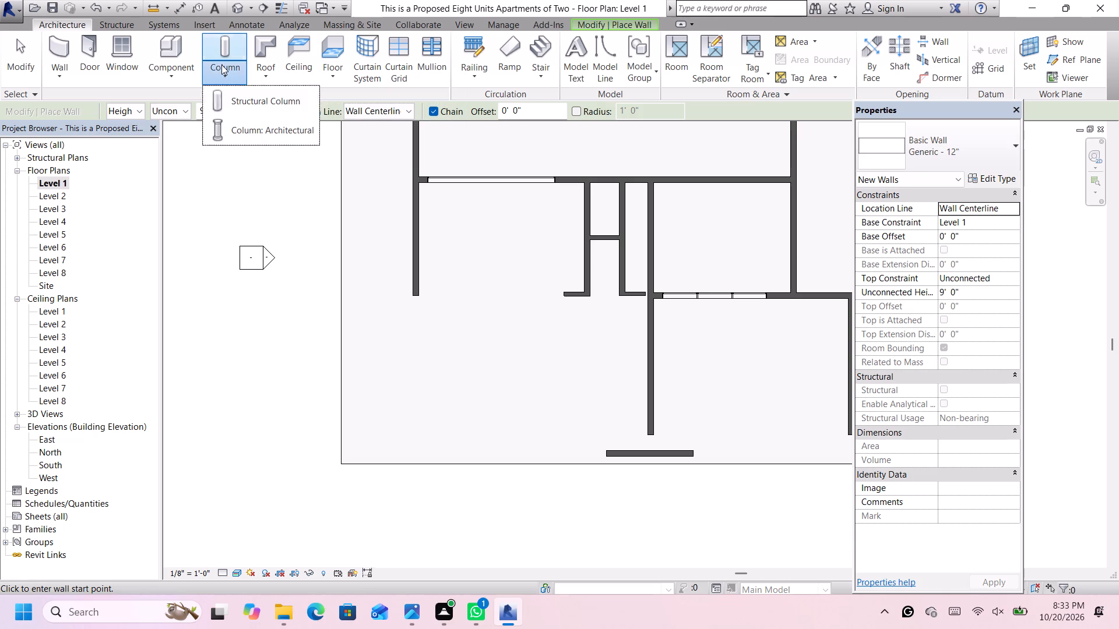
{"action": "left_click", "coordinate": [228, 135]}
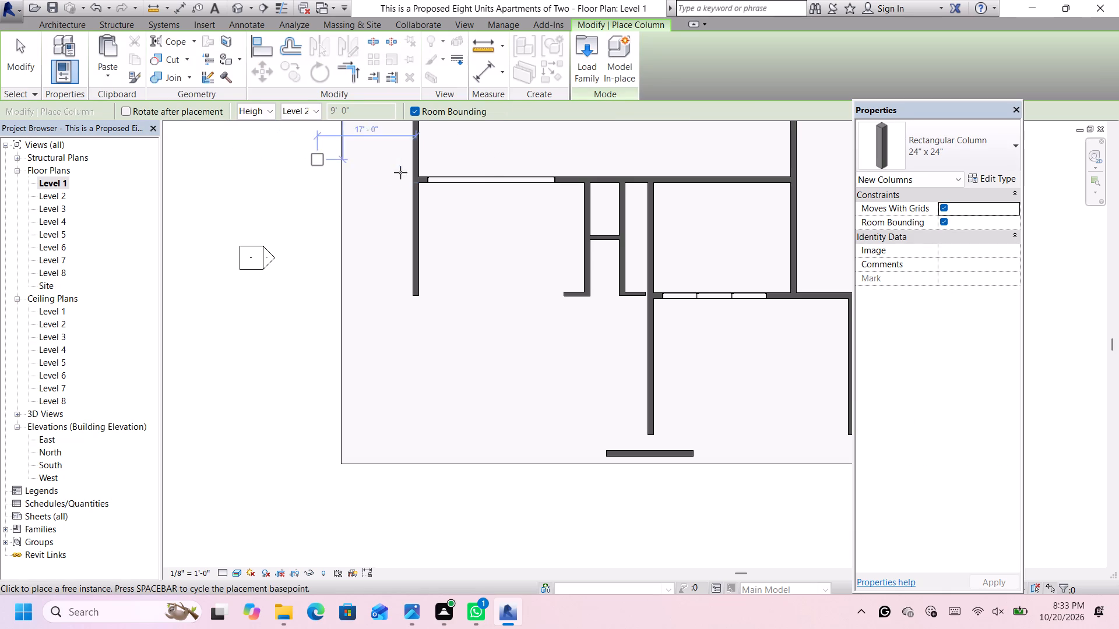
{"action": "left_click", "coordinate": [1001, 150]}
{"action": "left_click", "coordinate": [959, 228]}
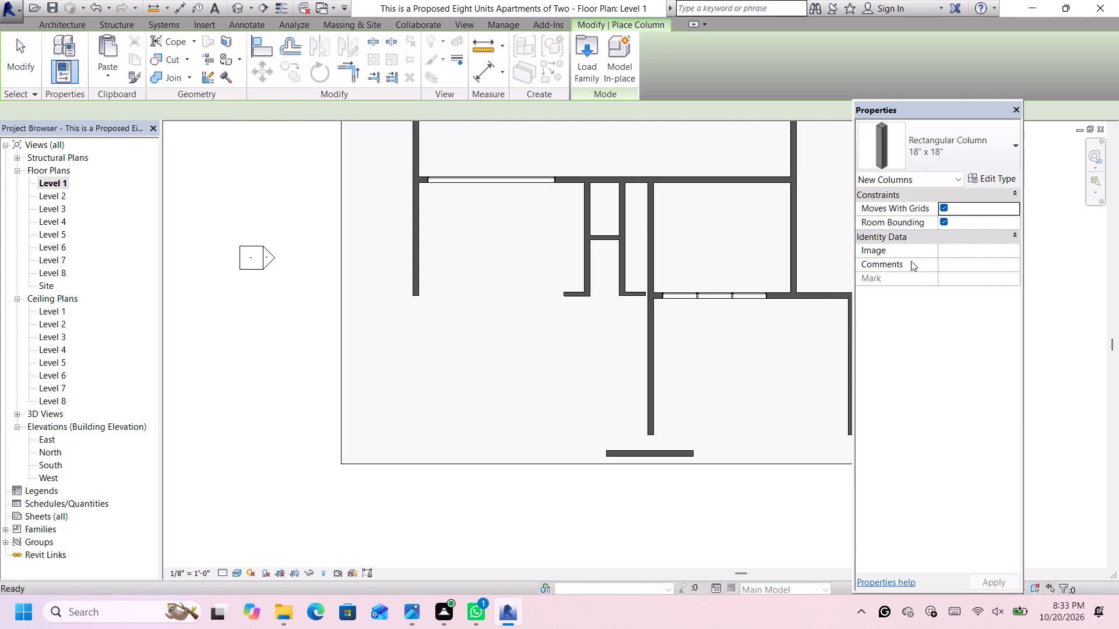
Set the Rectangular Column 18" x 18" type's Material to Rigid insulation and accept the type properties.
{"action": "left_click", "coordinate": [1000, 175]}
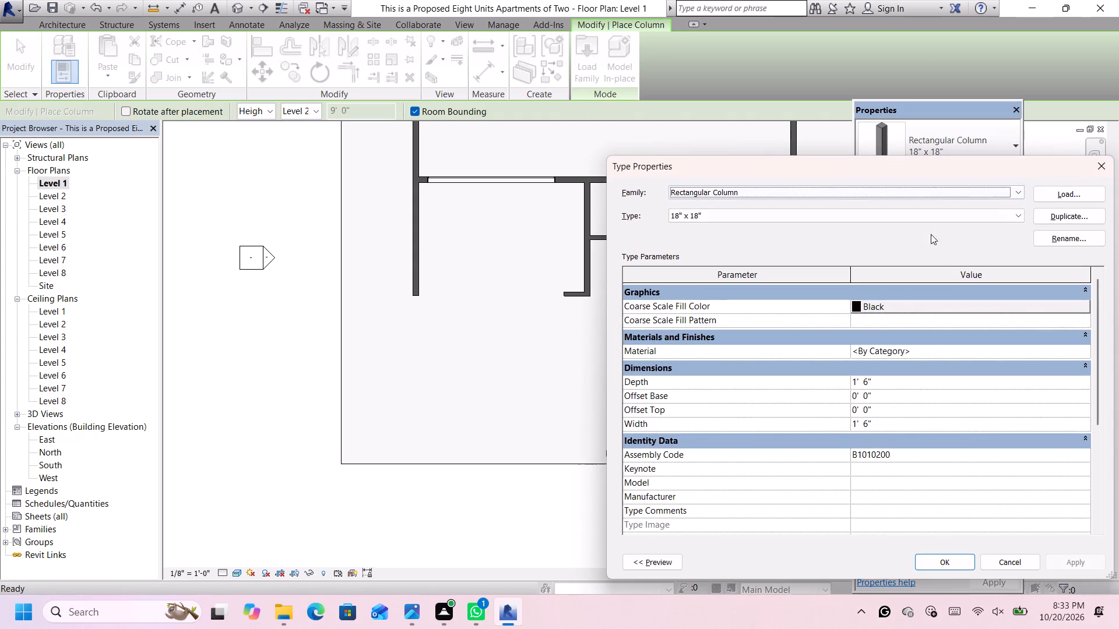
{"action": "left_click", "coordinate": [1080, 349]}
{"action": "left_click", "coordinate": [1085, 350]}
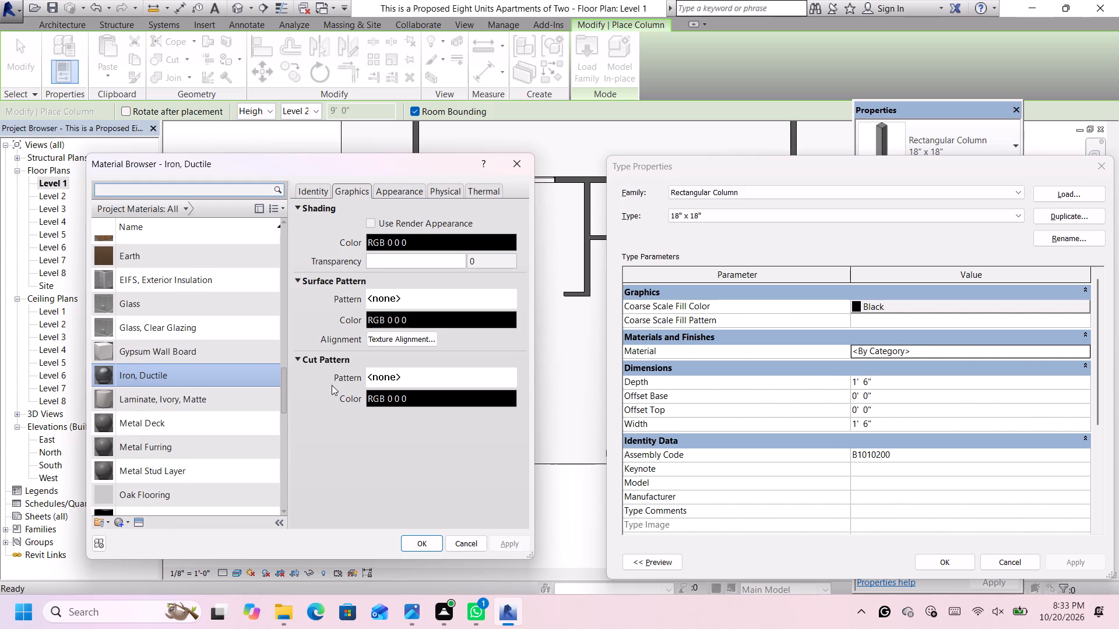
{"action": "left_click", "coordinate": [183, 284]}
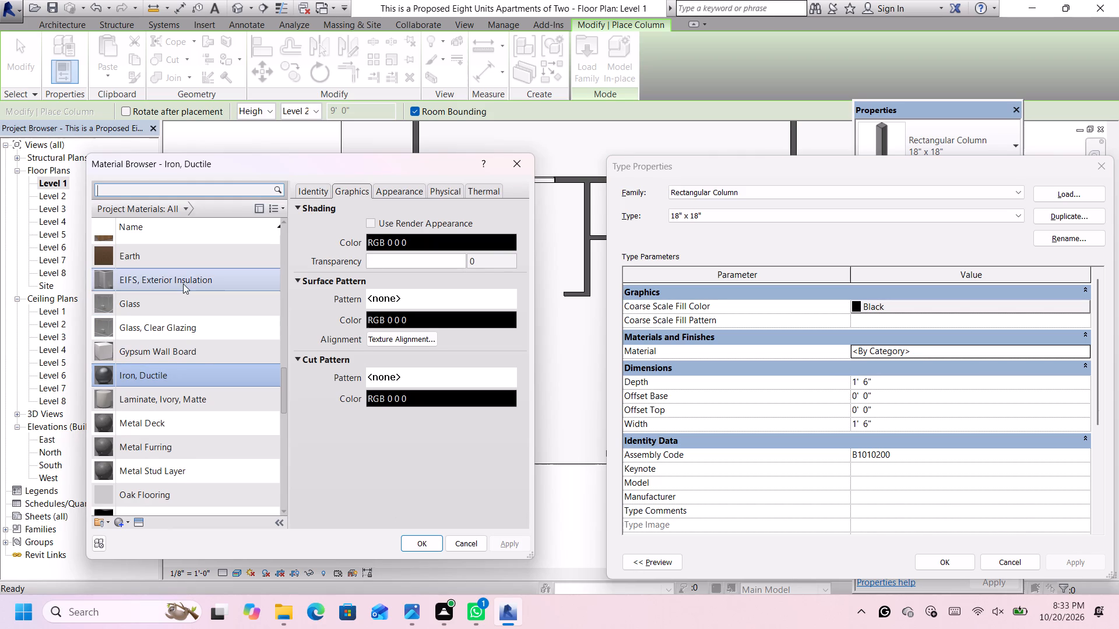
{"action": "left_click", "coordinate": [394, 195]}
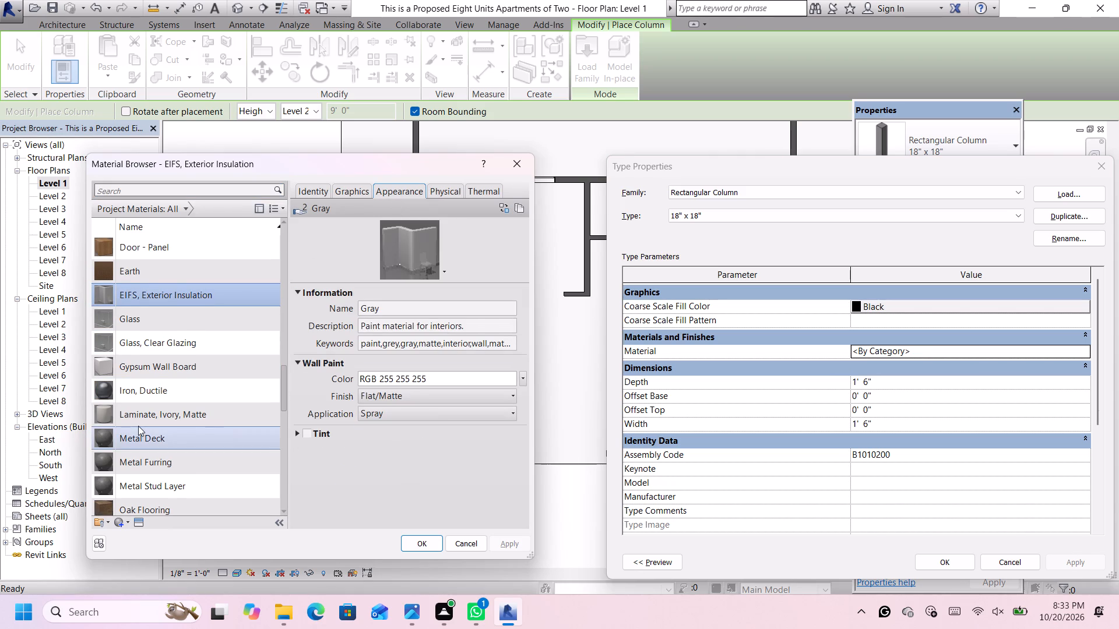
{"action": "scroll", "coordinate": [153, 409], "scroll_direction": "down", "scroll_amount": 4}
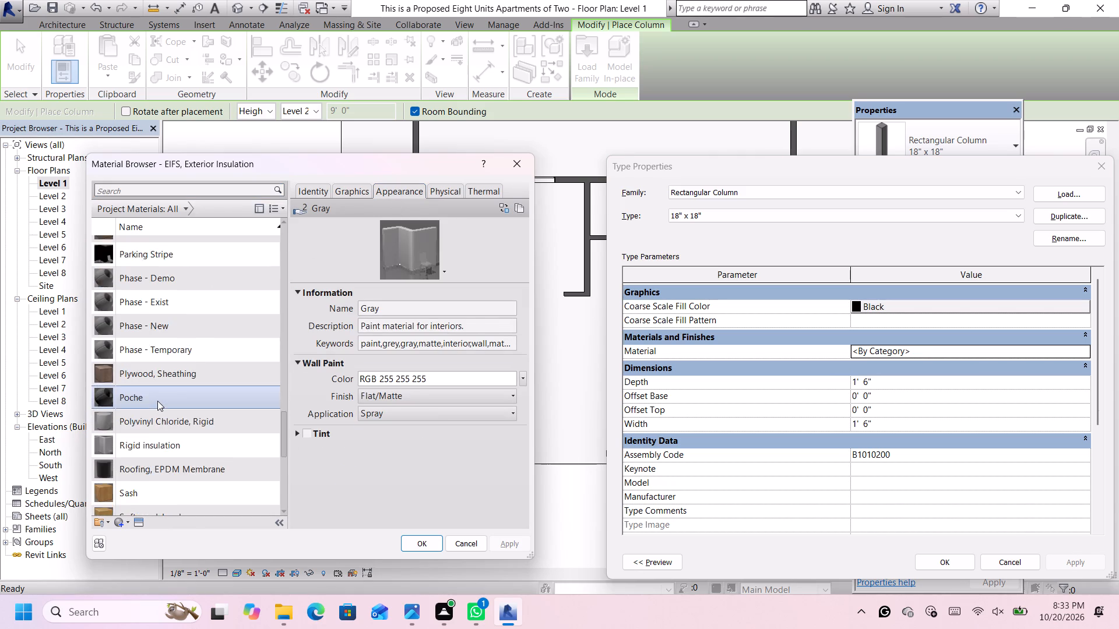
{"action": "scroll", "coordinate": [157, 401], "scroll_direction": "down", "scroll_amount": 1}
{"action": "left_click", "coordinate": [171, 382]}
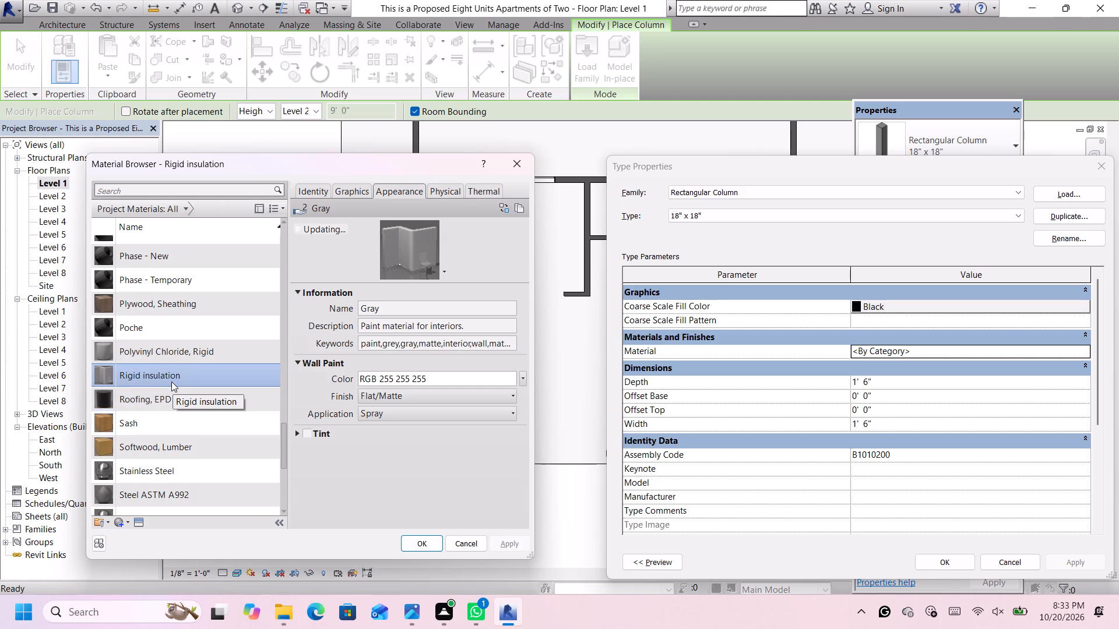
{"action": "left_click", "coordinate": [173, 380]}
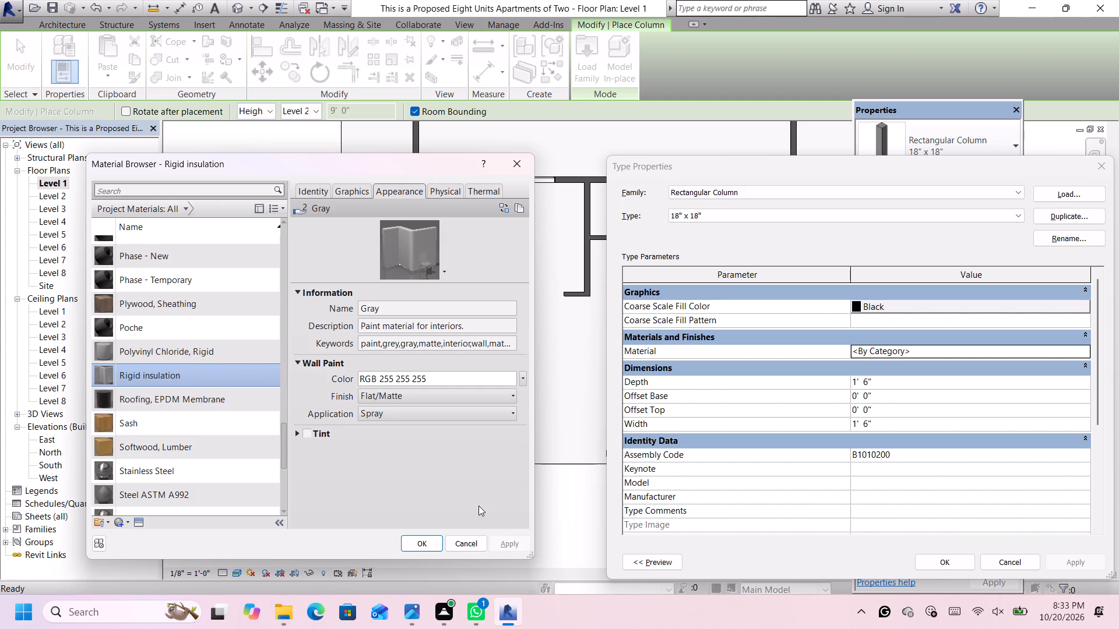
{"action": "left_click", "coordinate": [423, 545]}
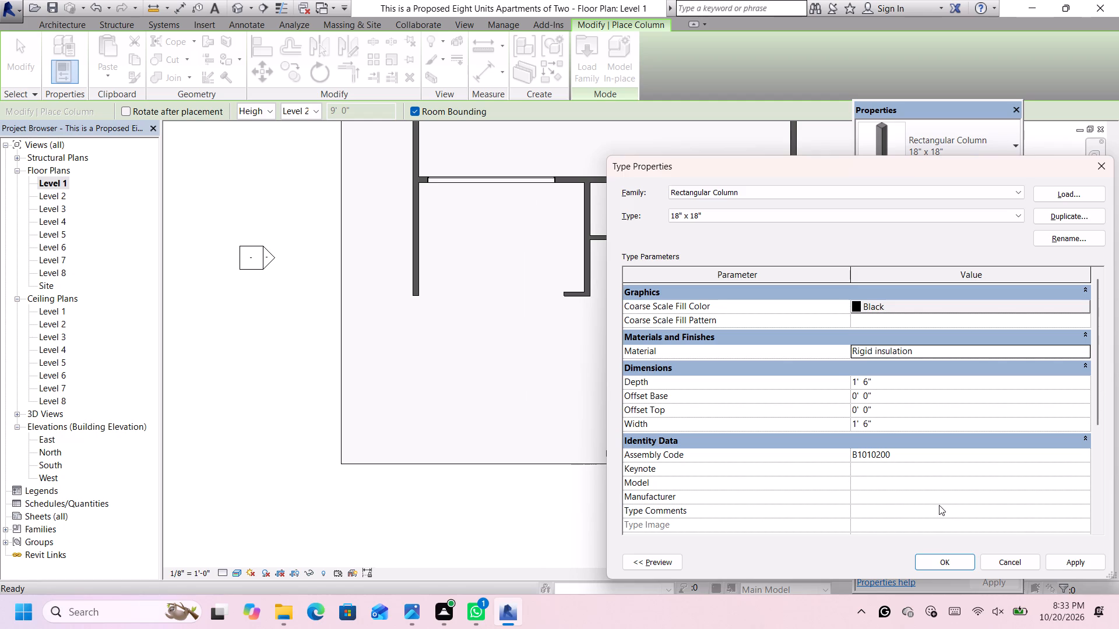
{"action": "left_click", "coordinate": [945, 564]}
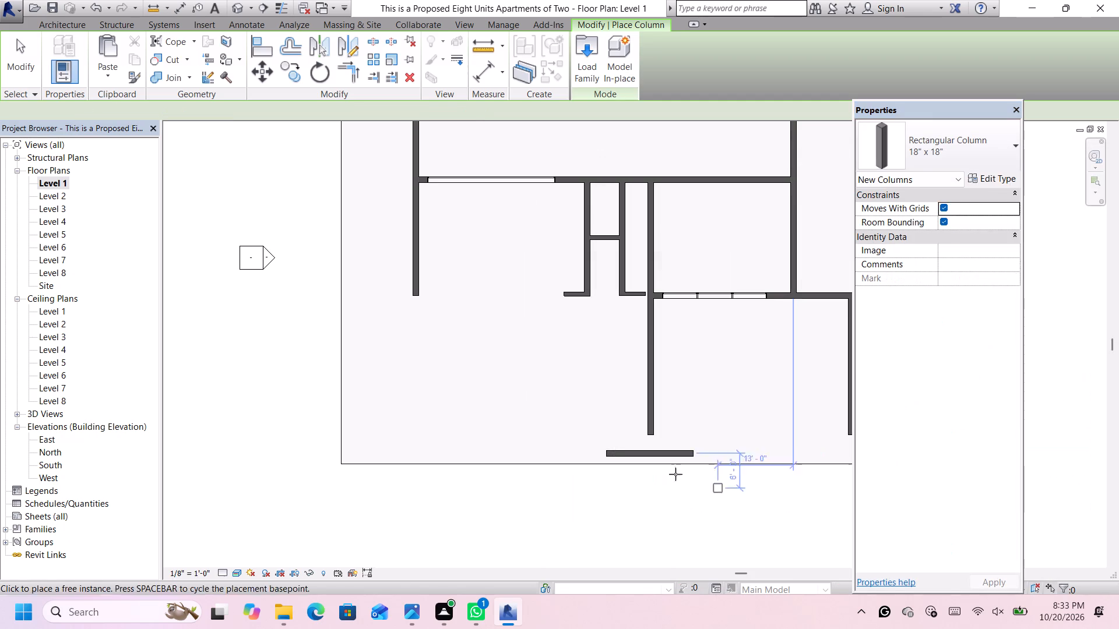
Place eight 18" x 18" columns about 2' 6" apart, in line with the front wall and starting beside its west end.
{"action": "scroll", "coordinate": [597, 457], "scroll_direction": "up", "scroll_amount": 4}
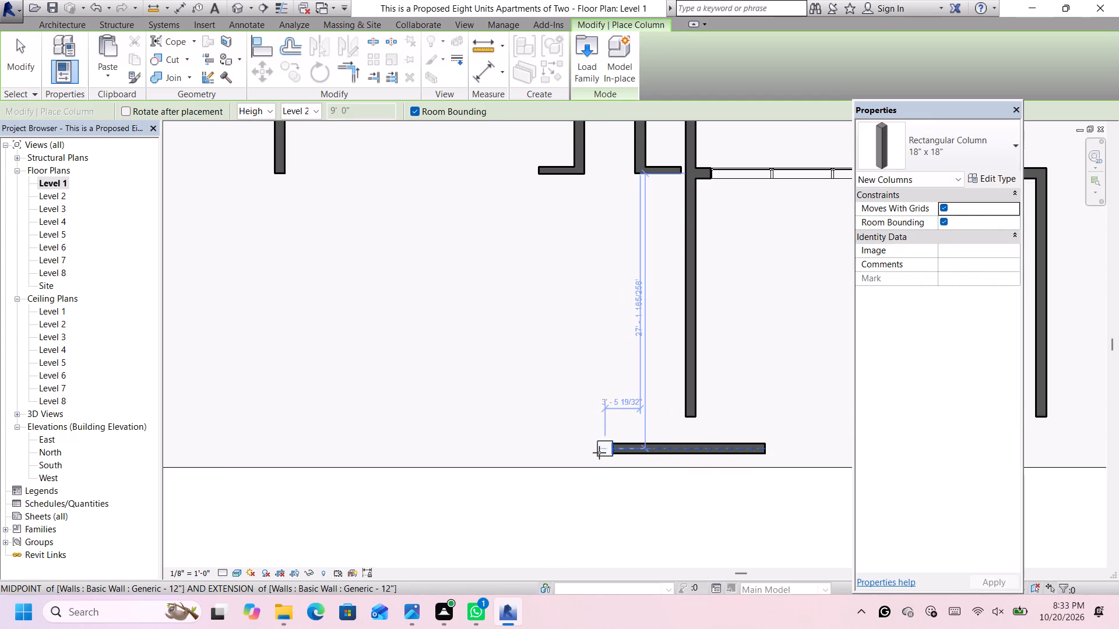
{"action": "left_click", "coordinate": [590, 453]}
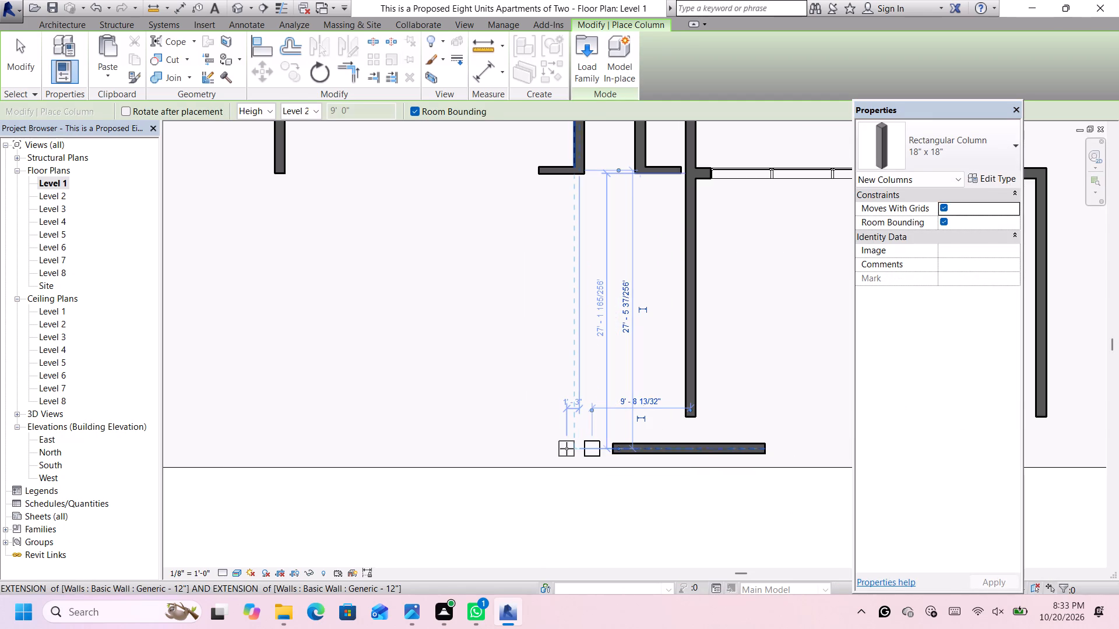
{"action": "left_click", "coordinate": [565, 448]}
{"action": "left_click", "coordinate": [542, 450]}
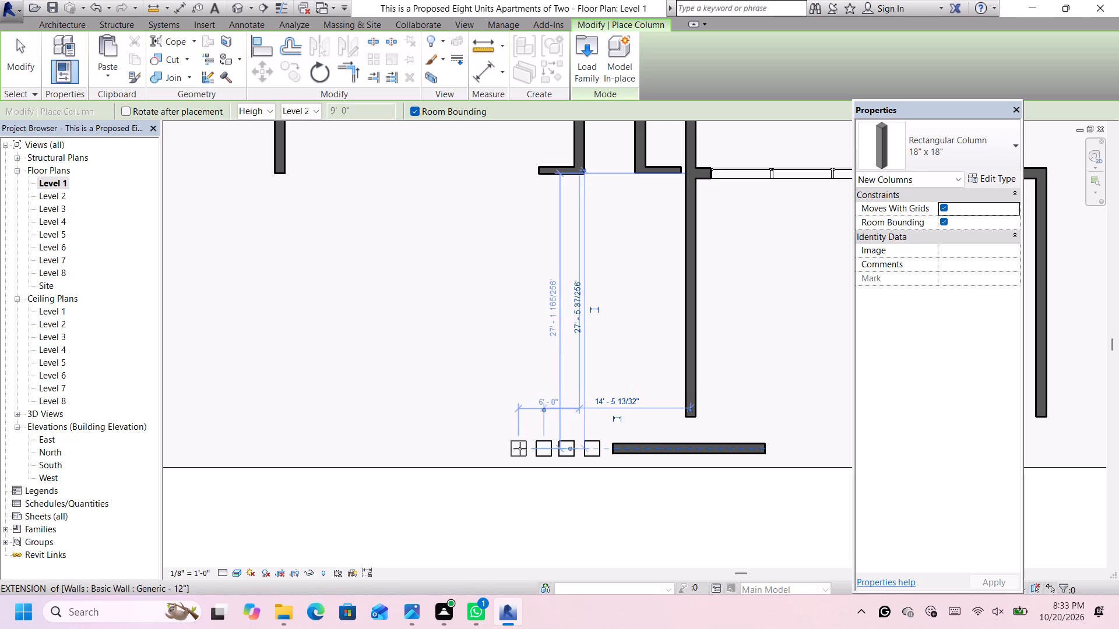
{"action": "left_click", "coordinate": [520, 448]}
{"action": "scroll", "coordinate": [520, 448], "scroll_direction": "down", "scroll_amount": 5}
{"action": "scroll", "coordinate": [517, 448], "scroll_direction": "up", "scroll_amount": 2}
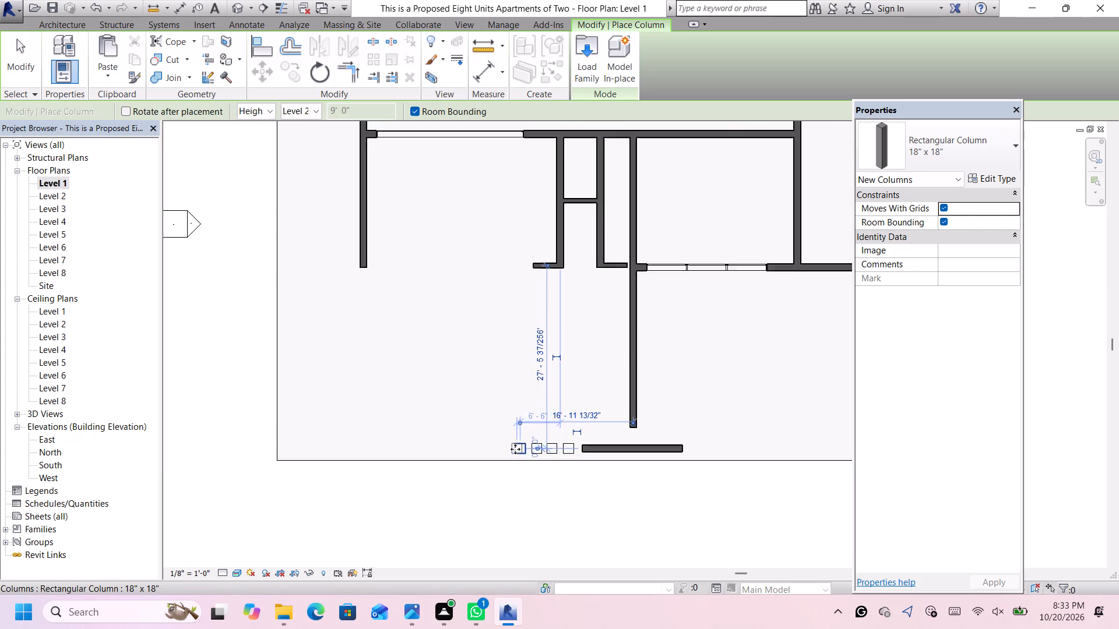
{"action": "scroll", "coordinate": [515, 449], "scroll_direction": "up", "scroll_amount": 2}
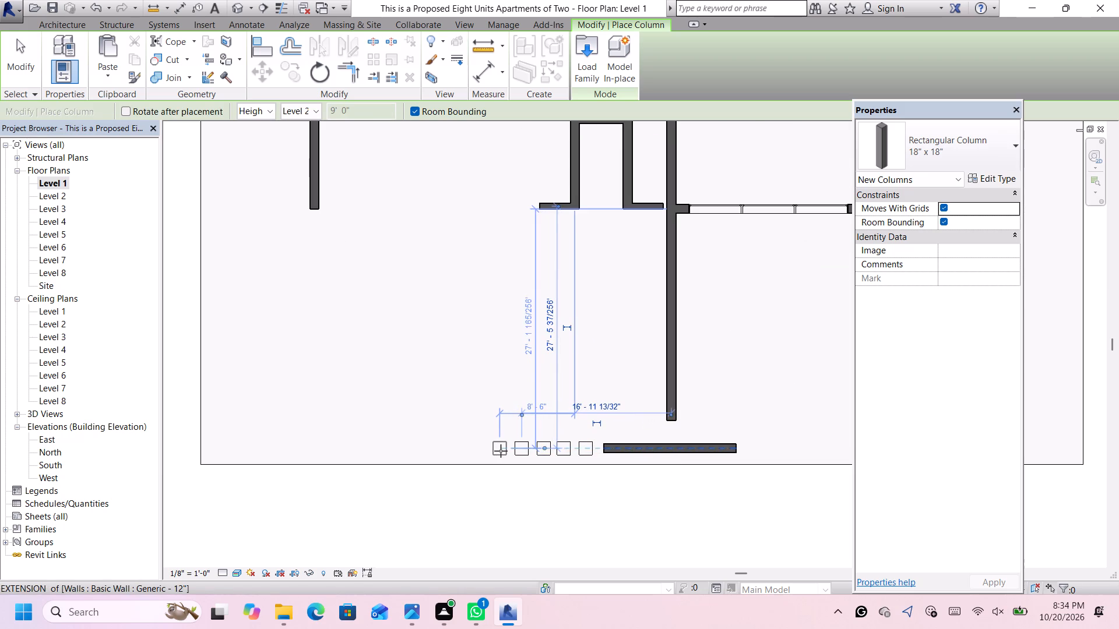
{"action": "left_click", "coordinate": [501, 451]}
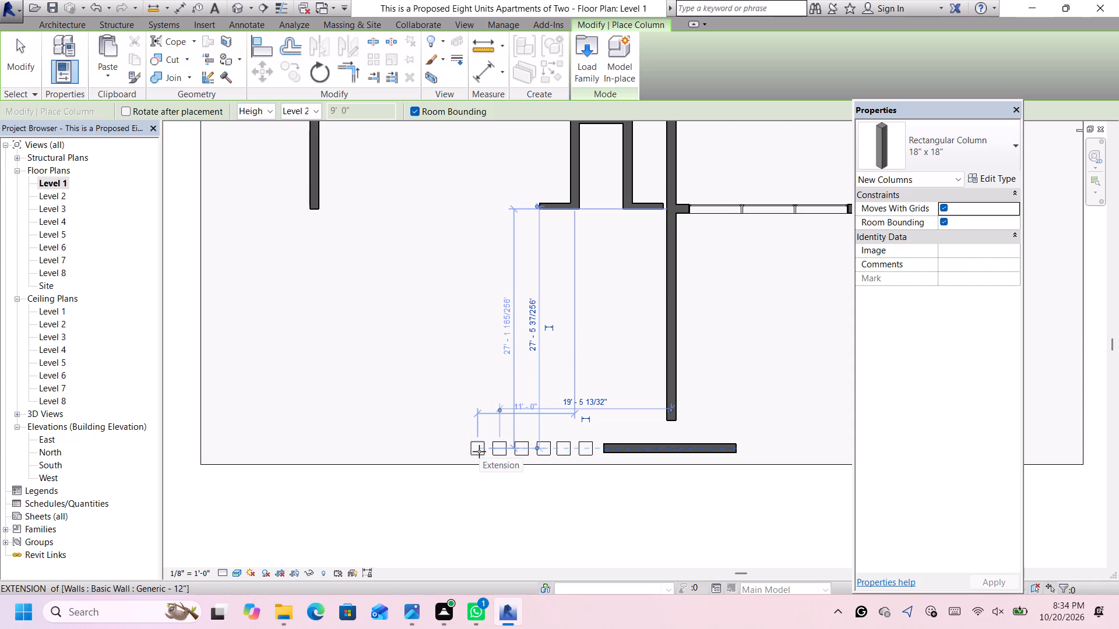
{"action": "left_click", "coordinate": [479, 451]}
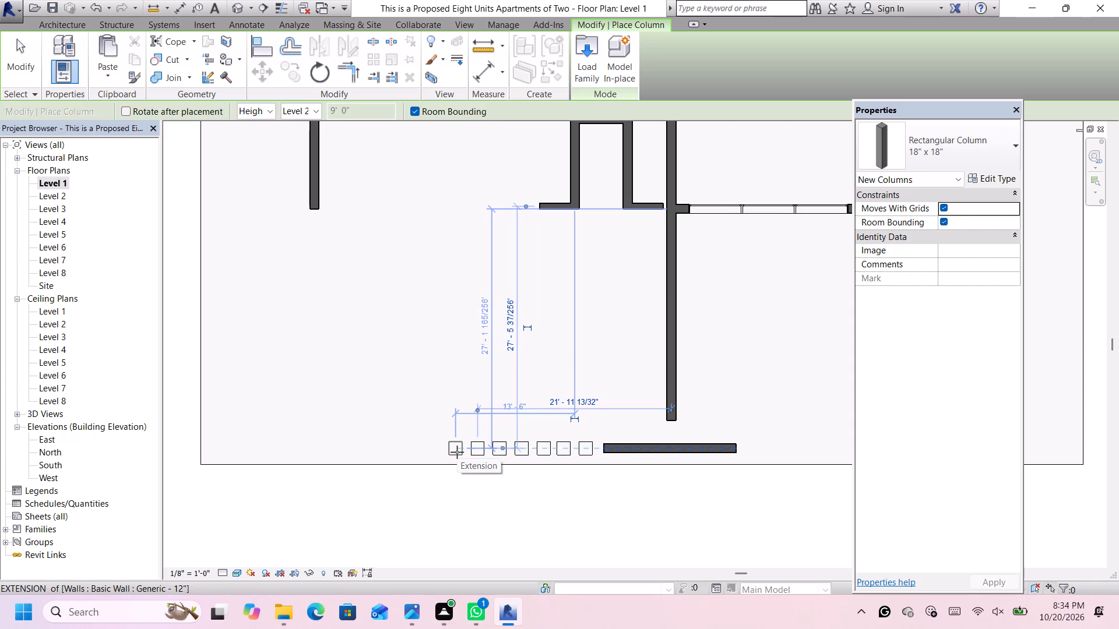
{"action": "left_click", "coordinate": [457, 452]}
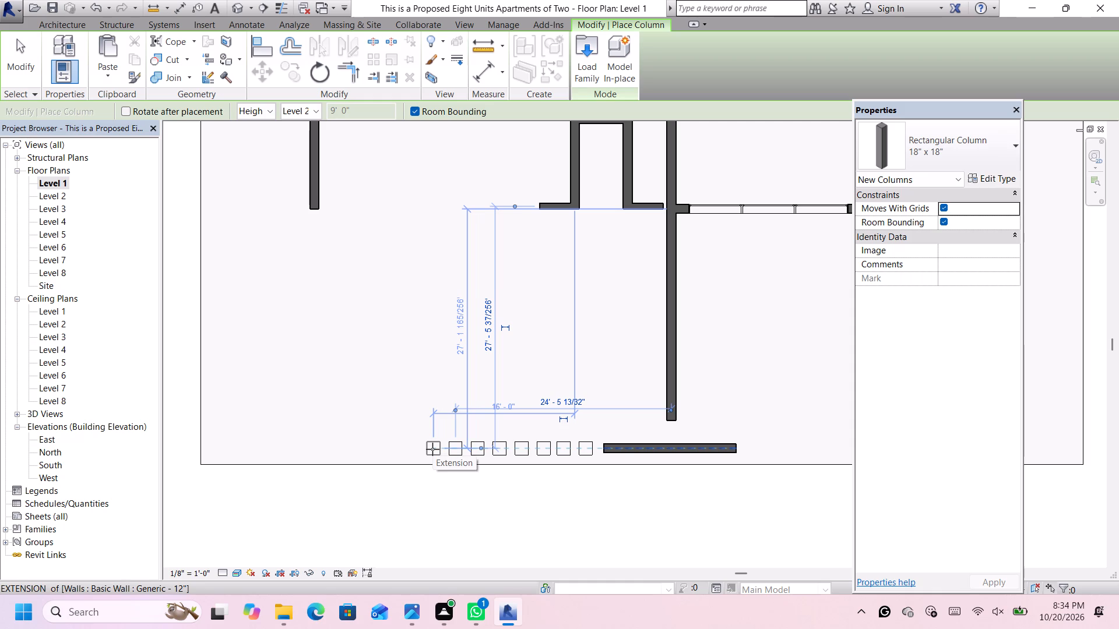
{"action": "left_click", "coordinate": [432, 449]}
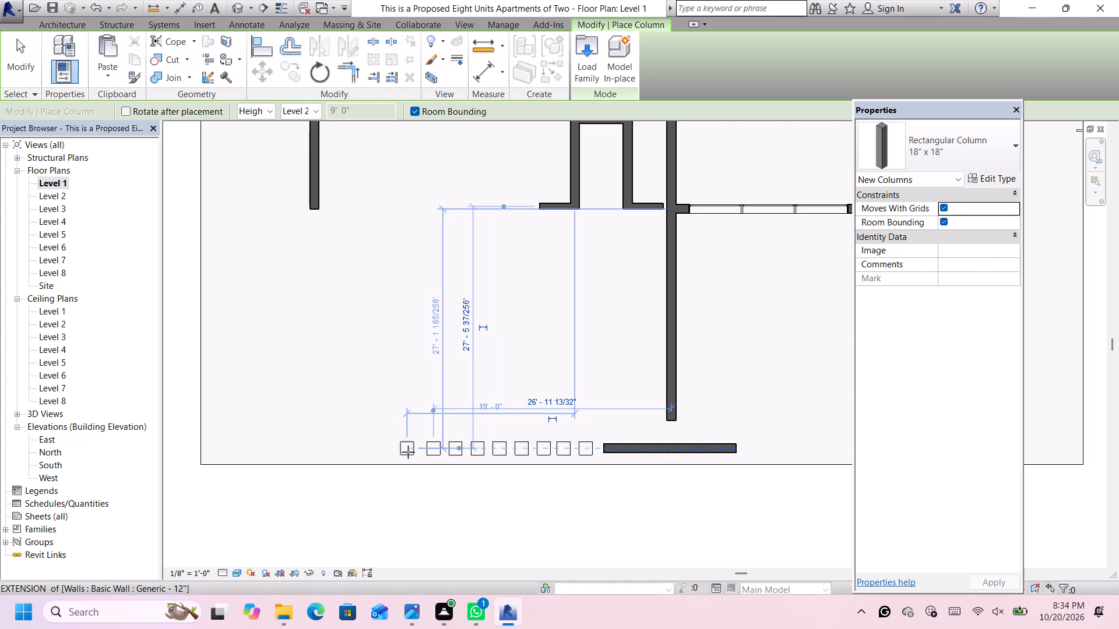
Continue the column row westward at about 2' 6" spacing with ten more columns, up to the slab's west edge, and finish placing.
{"action": "left_click", "coordinate": [411, 452]}
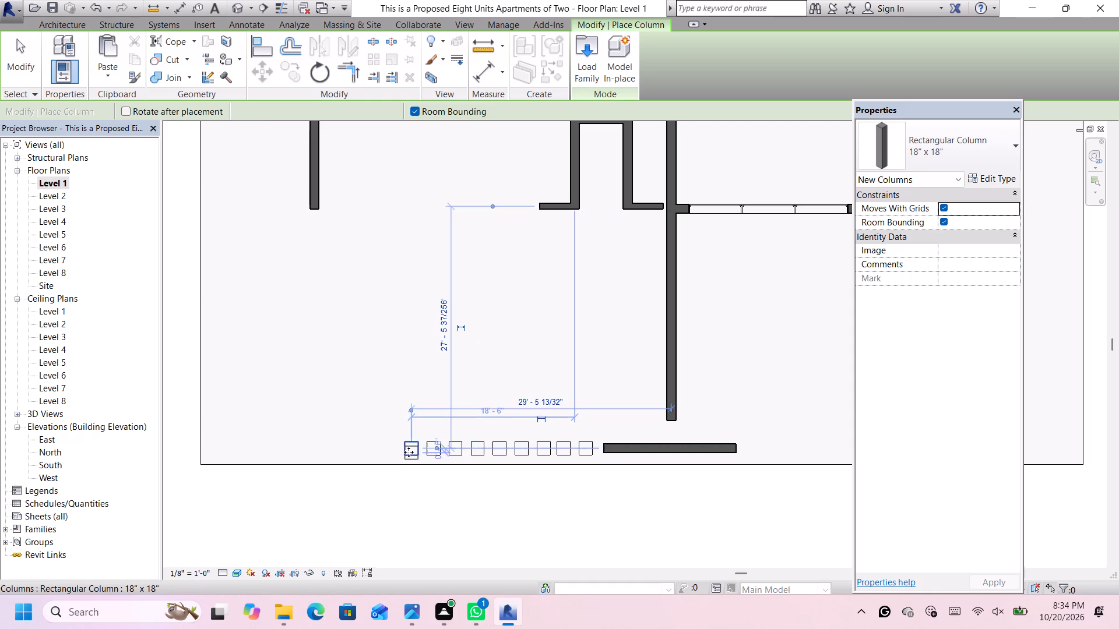
{"action": "left_click", "coordinate": [389, 451]}
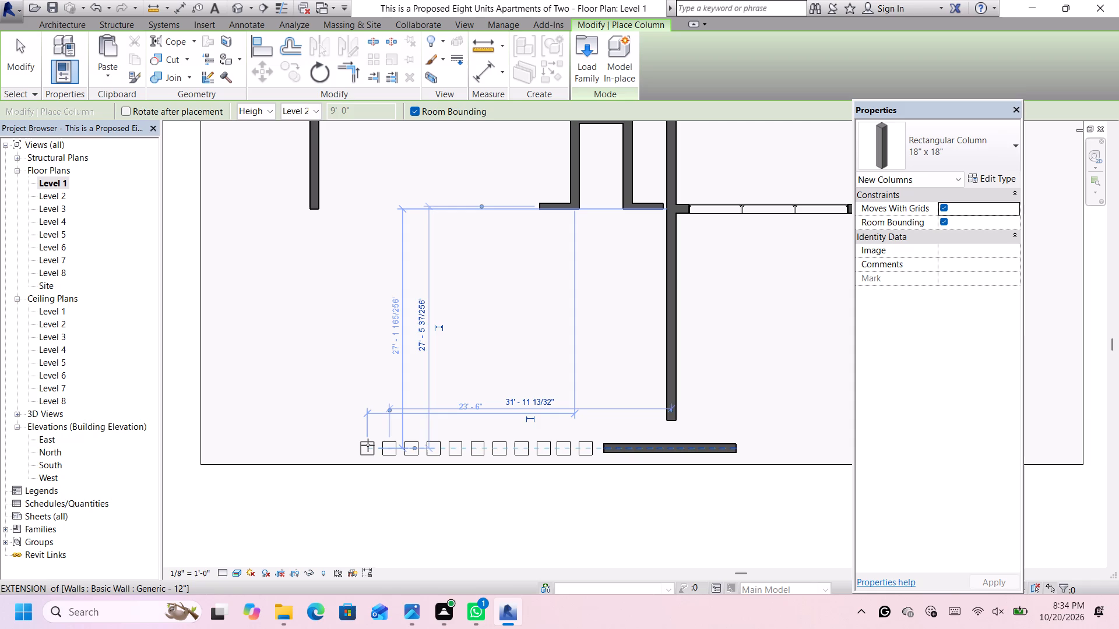
{"action": "left_click", "coordinate": [368, 445]}
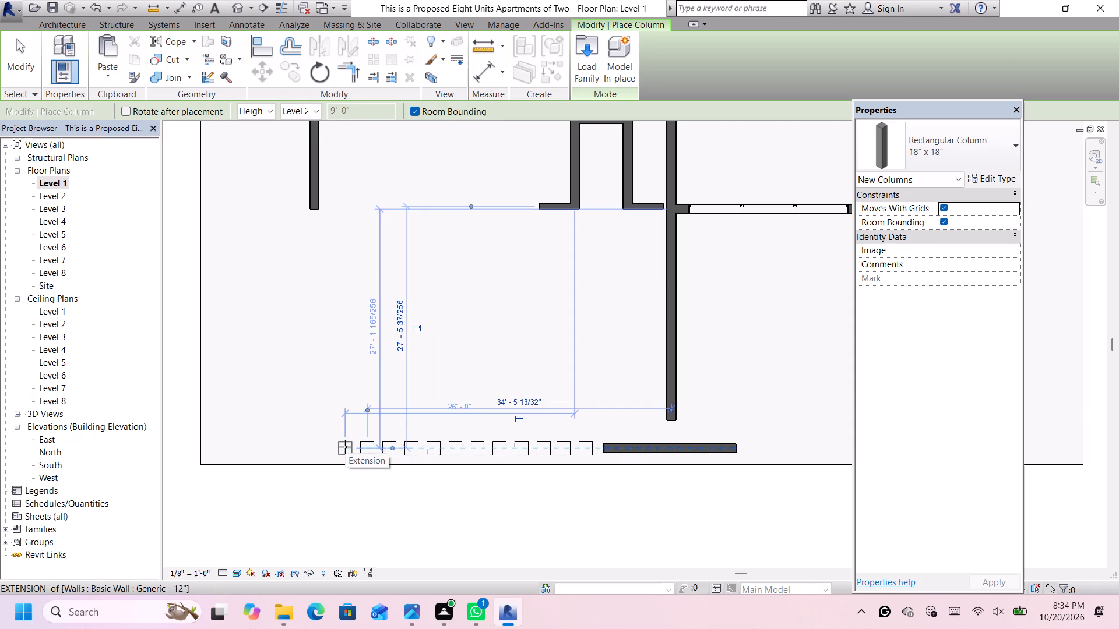
{"action": "left_click", "coordinate": [345, 447]}
{"action": "left_click", "coordinate": [326, 446]}
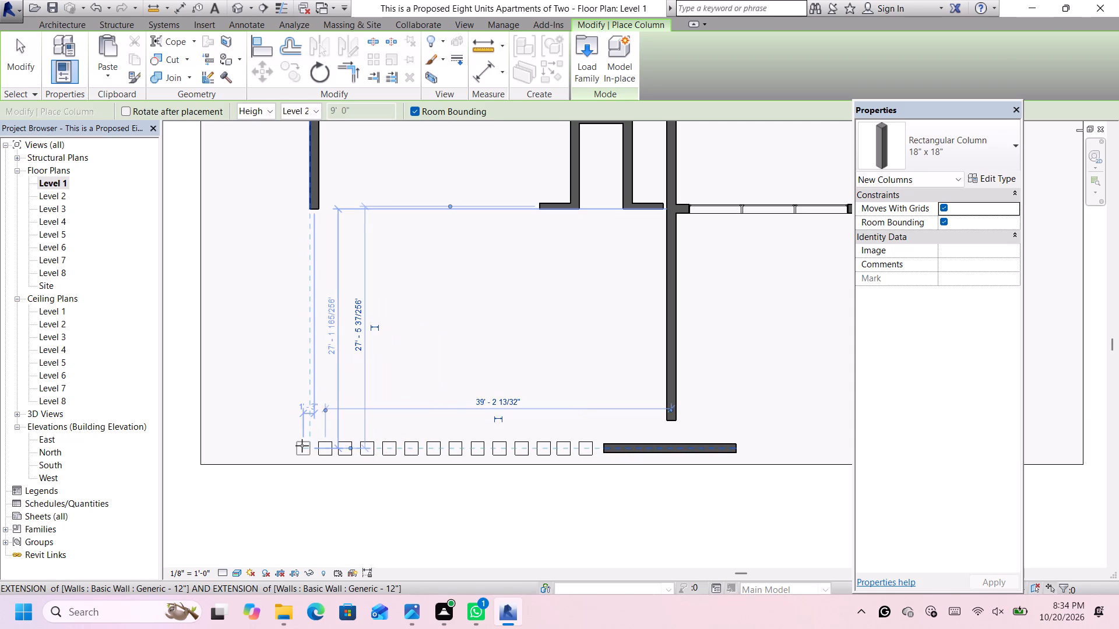
{"action": "left_click", "coordinate": [302, 446]}
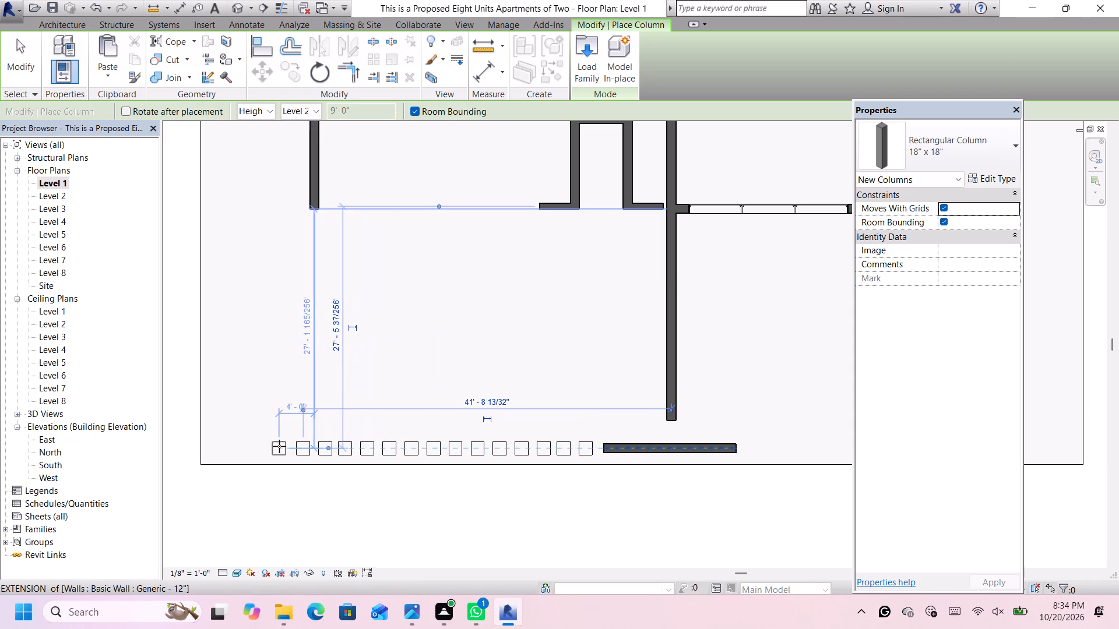
{"action": "left_click", "coordinate": [279, 446]}
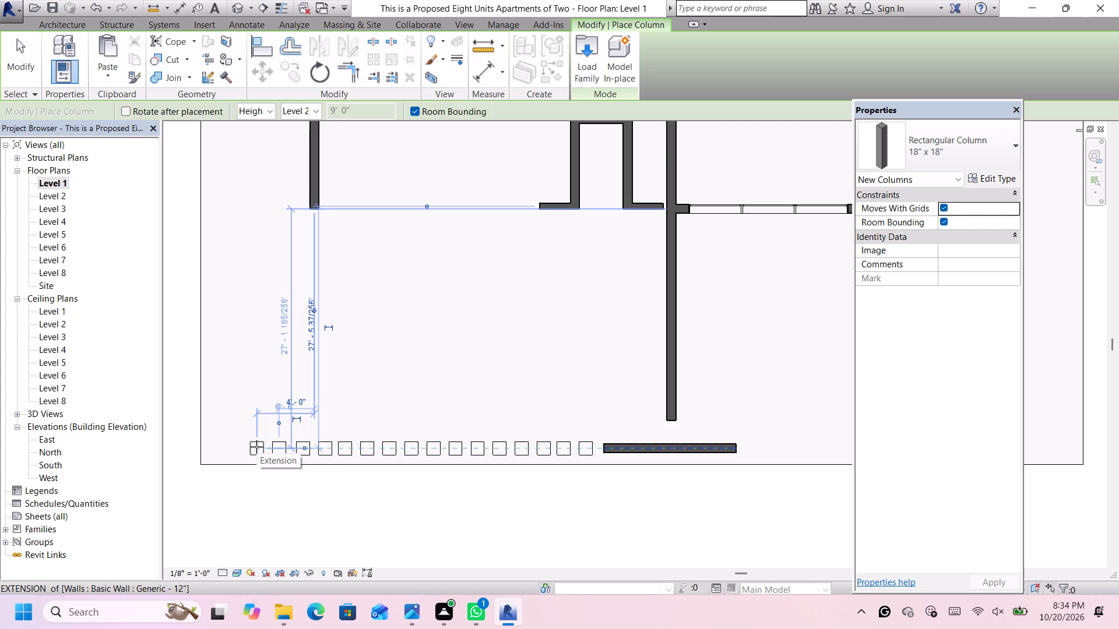
{"action": "scroll", "coordinate": [256, 447], "scroll_direction": "up", "scroll_amount": 2}
{"action": "left_click", "coordinate": [256, 447]}
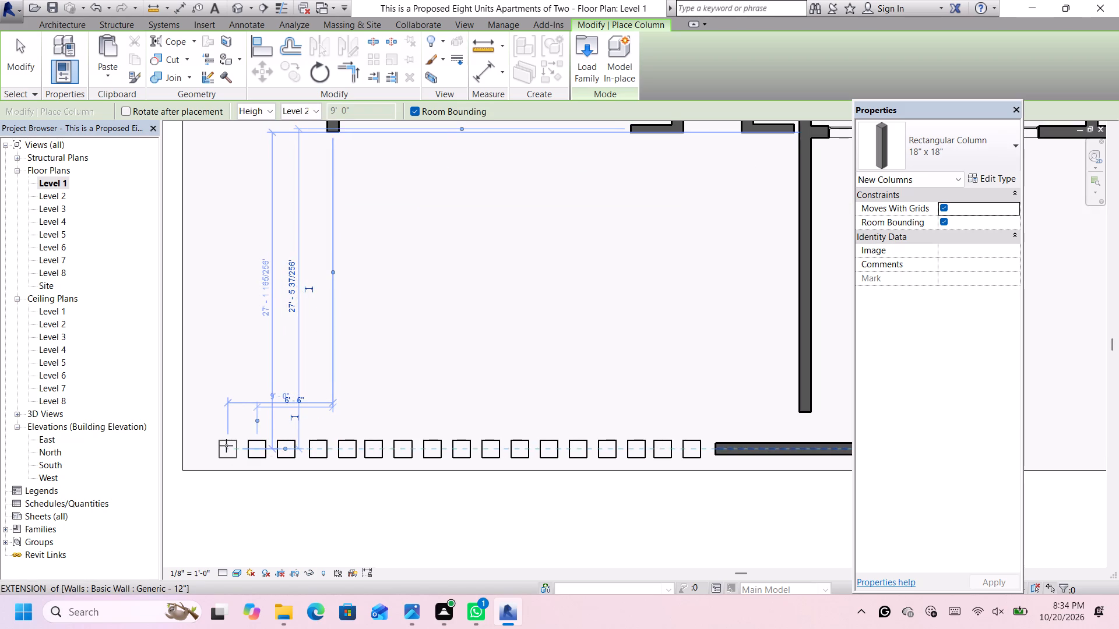
{"action": "left_click", "coordinate": [226, 446]}
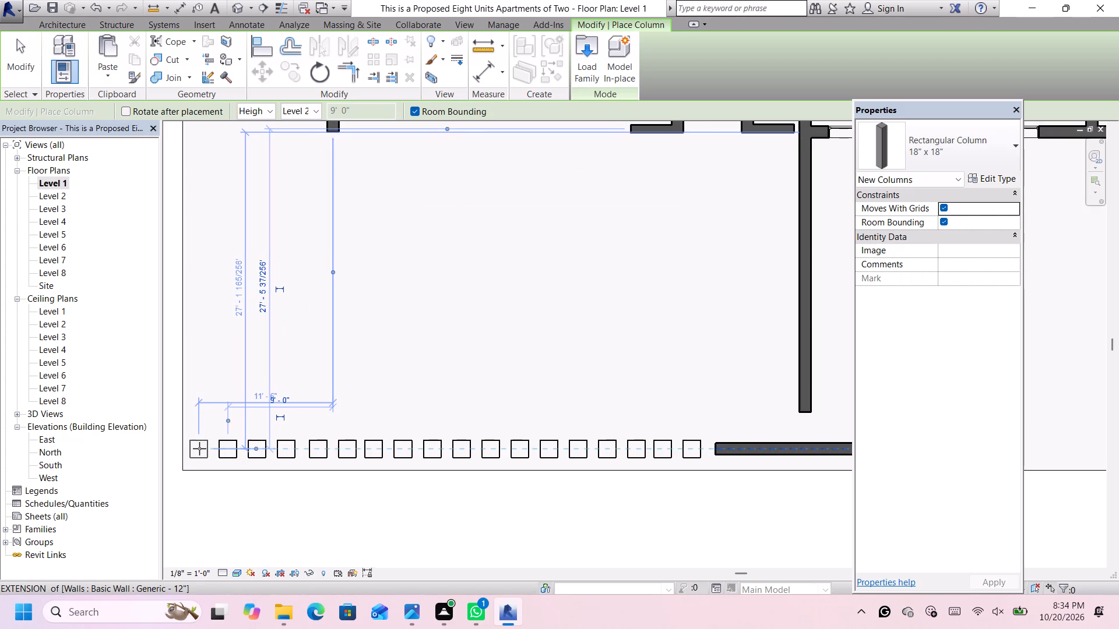
{"action": "left_click", "coordinate": [199, 448]}
{"action": "scroll", "coordinate": [200, 448], "scroll_direction": "down", "scroll_amount": 10}
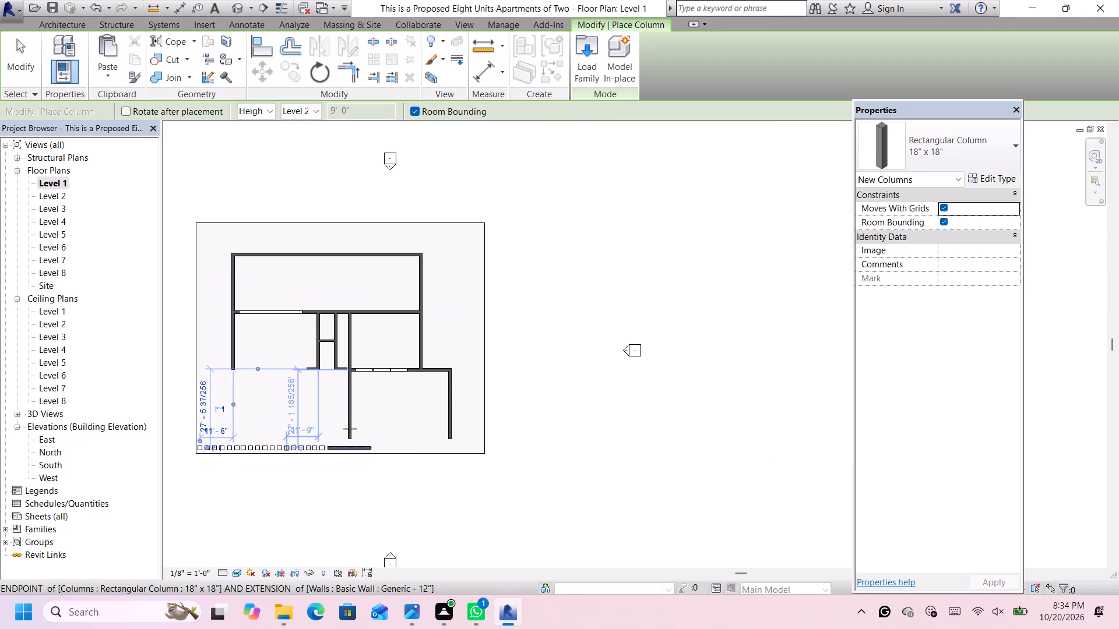
{"action": "scroll", "coordinate": [539, 361], "scroll_direction": "up", "scroll_amount": 1}
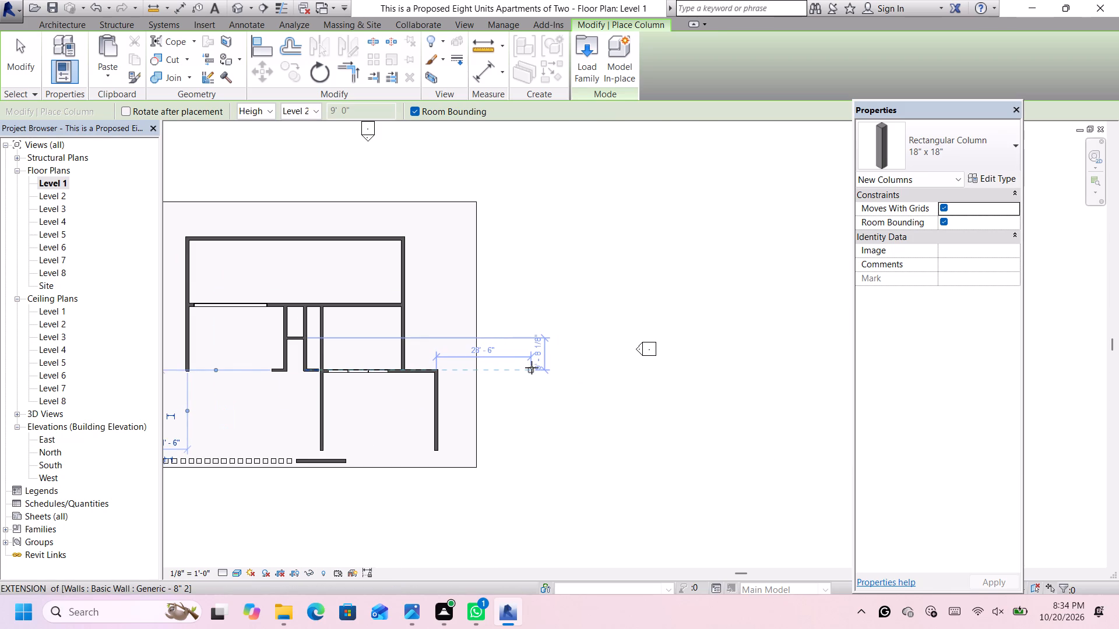
{"action": "key", "text": "Escape"}
{"action": "key", "text": "Escape"}
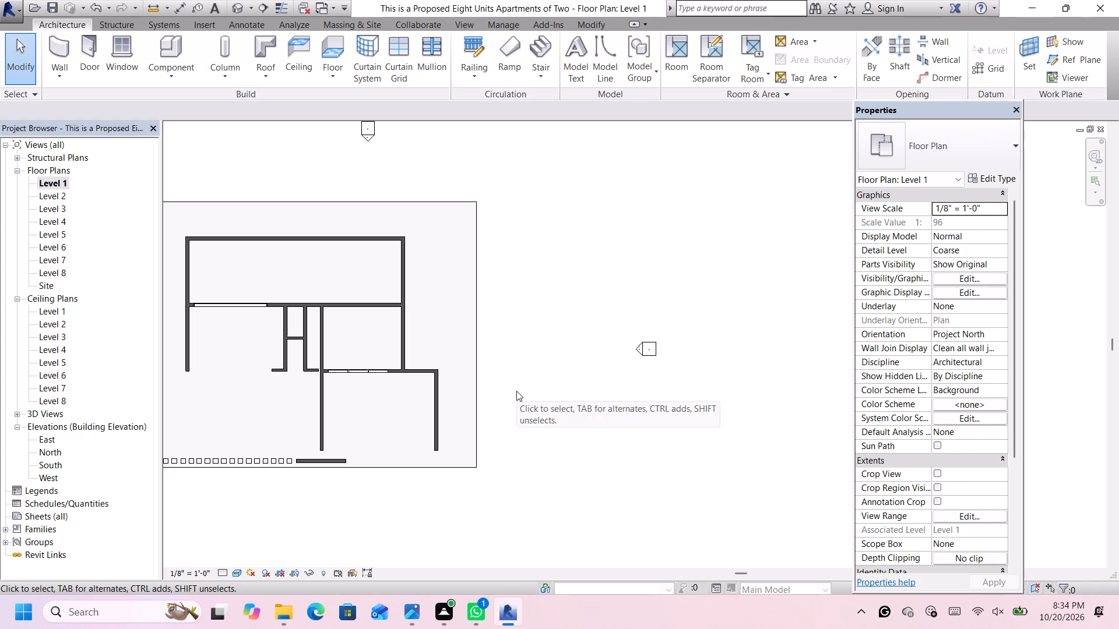
In the 3D view, set the Rectangular Column 18" x 18" type's Depth and Width to 1' 0" and accept.
{"action": "scroll", "coordinate": [528, 416], "scroll_direction": "down", "scroll_amount": 3}
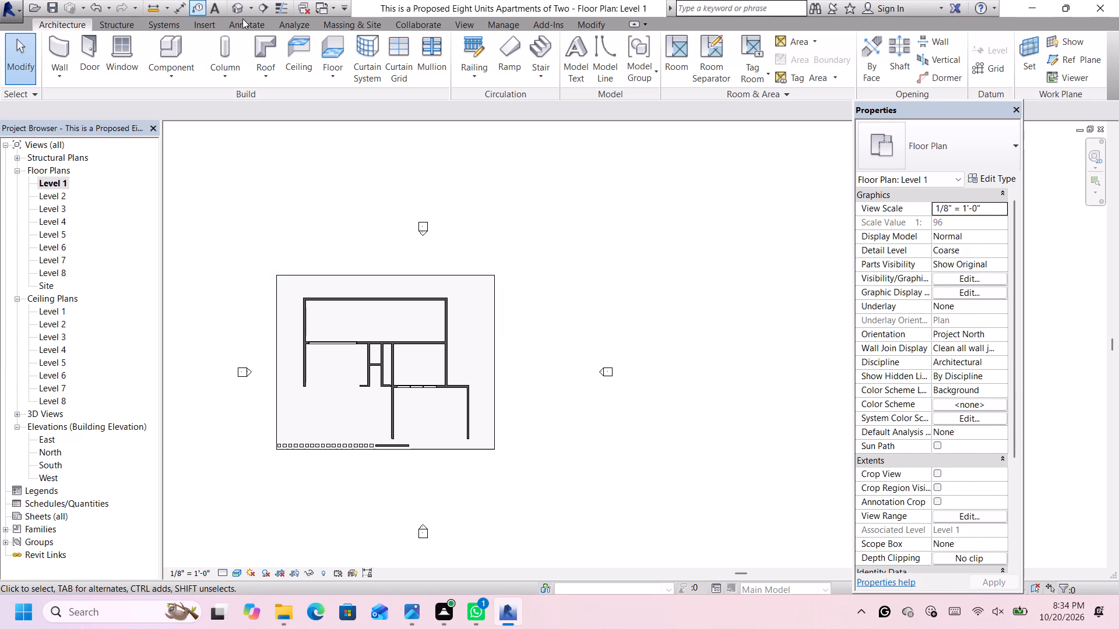
{"action": "left_click", "coordinate": [237, 2]}
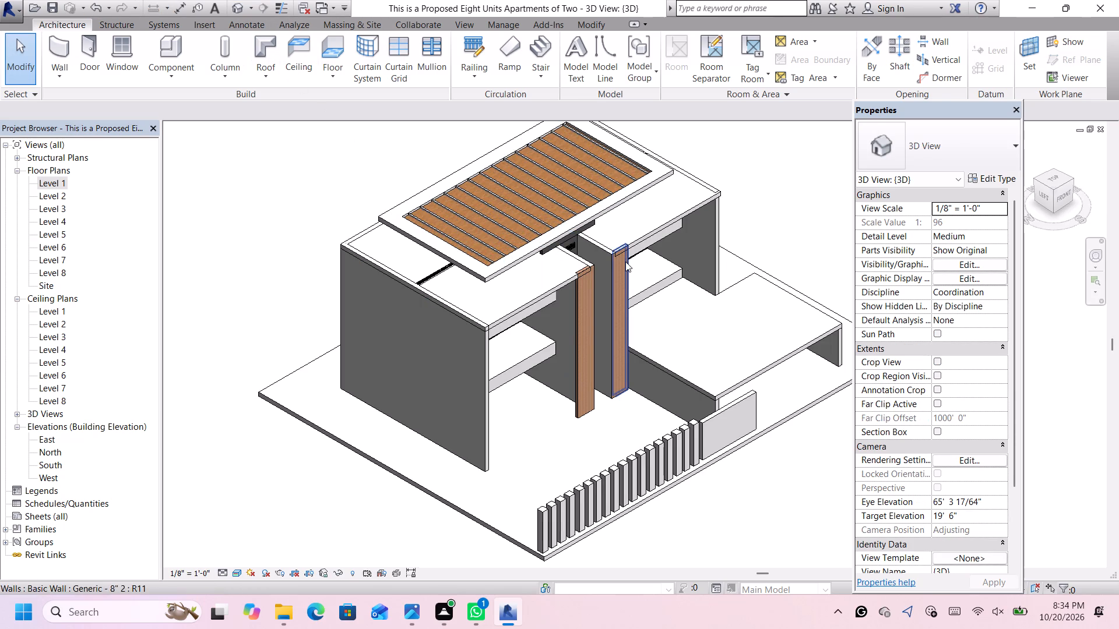
{"action": "scroll", "coordinate": [698, 386], "scroll_direction": "up", "scroll_amount": 3}
{"action": "left_click", "coordinate": [695, 444]}
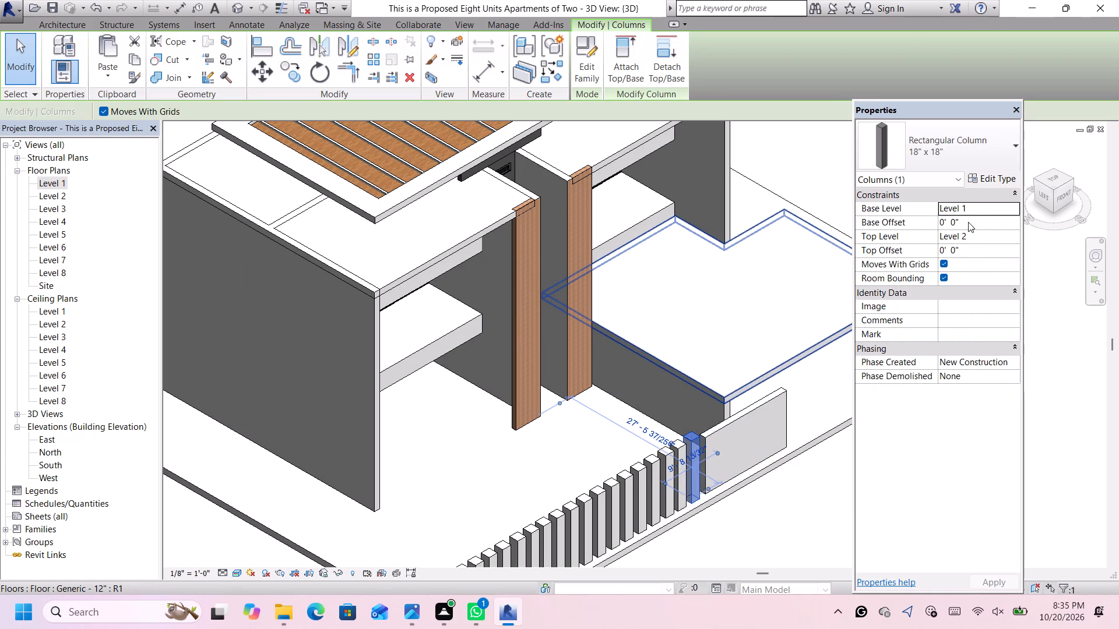
{"action": "scroll", "coordinate": [705, 489], "scroll_direction": "up", "scroll_amount": 3}
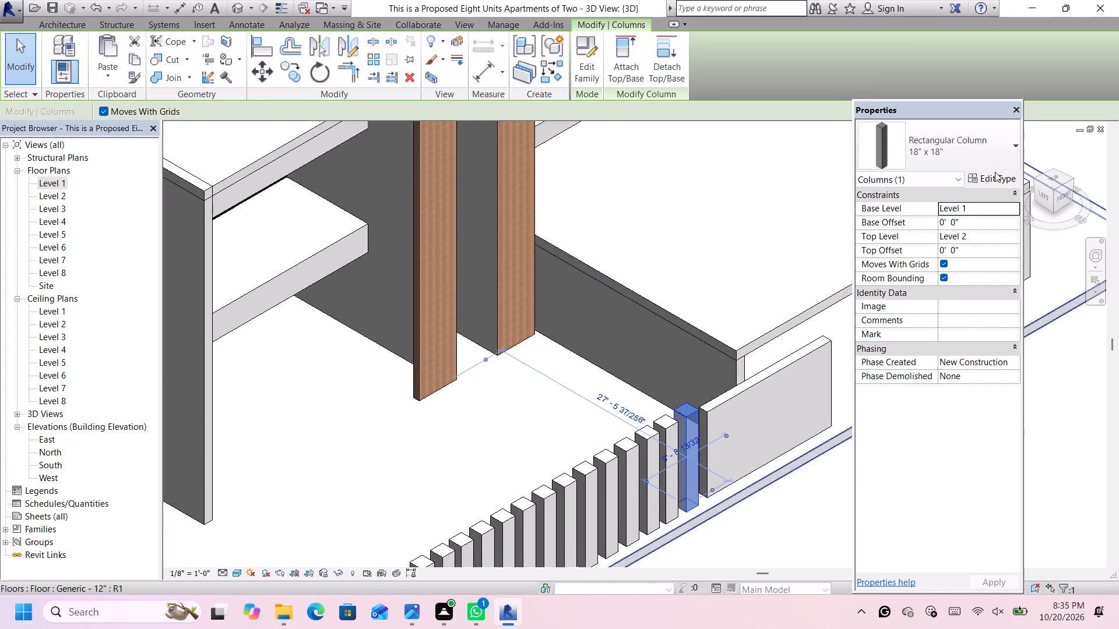
{"action": "left_click", "coordinate": [994, 179]}
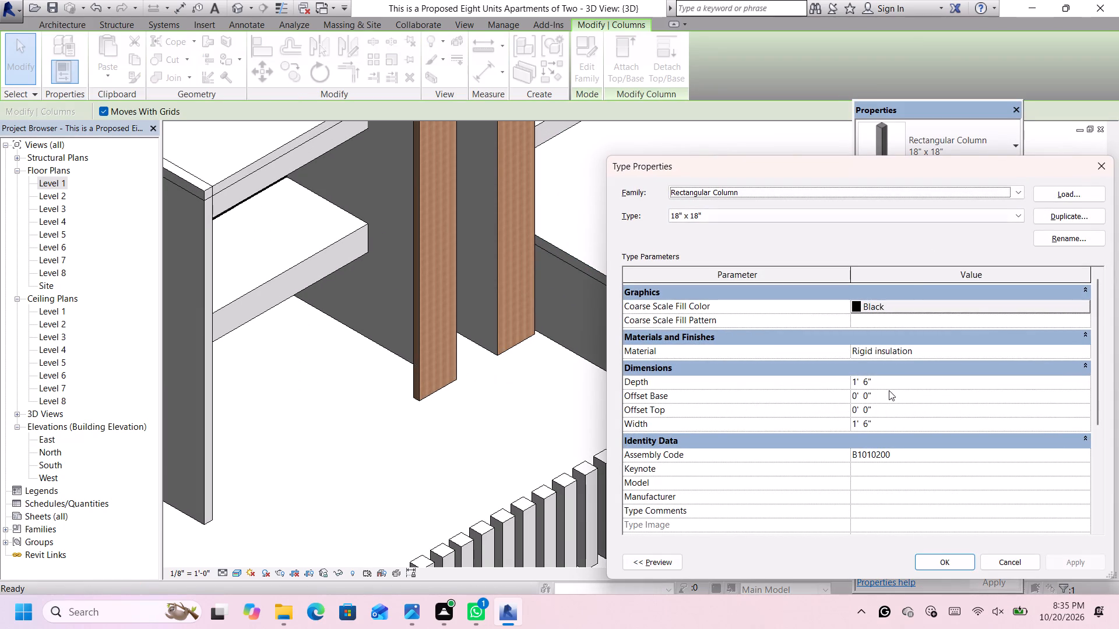
{"action": "left_click", "coordinate": [888, 384]}
{"action": "key", "text": "BackSpace"}
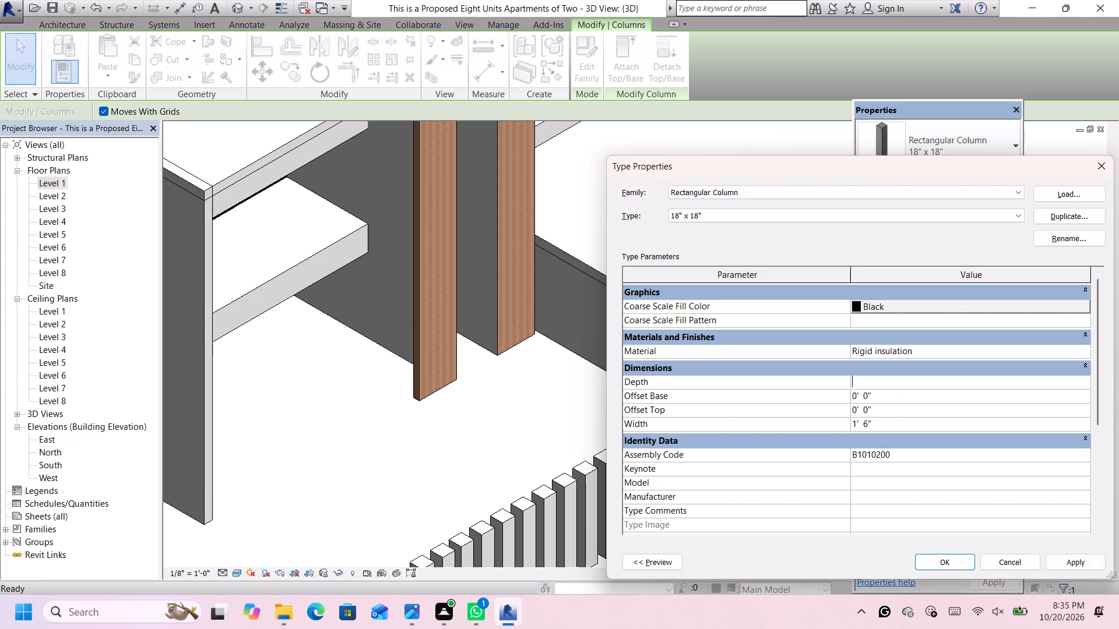
{"action": "key", "text": "1"}
{"action": "key", "text": "apostrophe"}
{"action": "key", "text": "Return"}
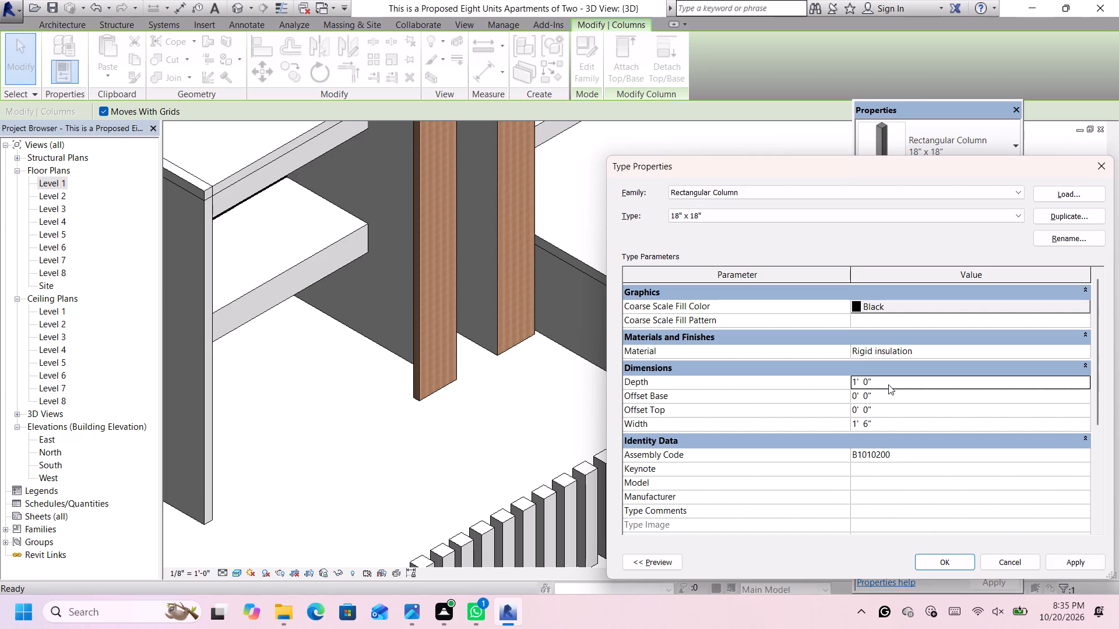
{"action": "left_click", "coordinate": [888, 425]}
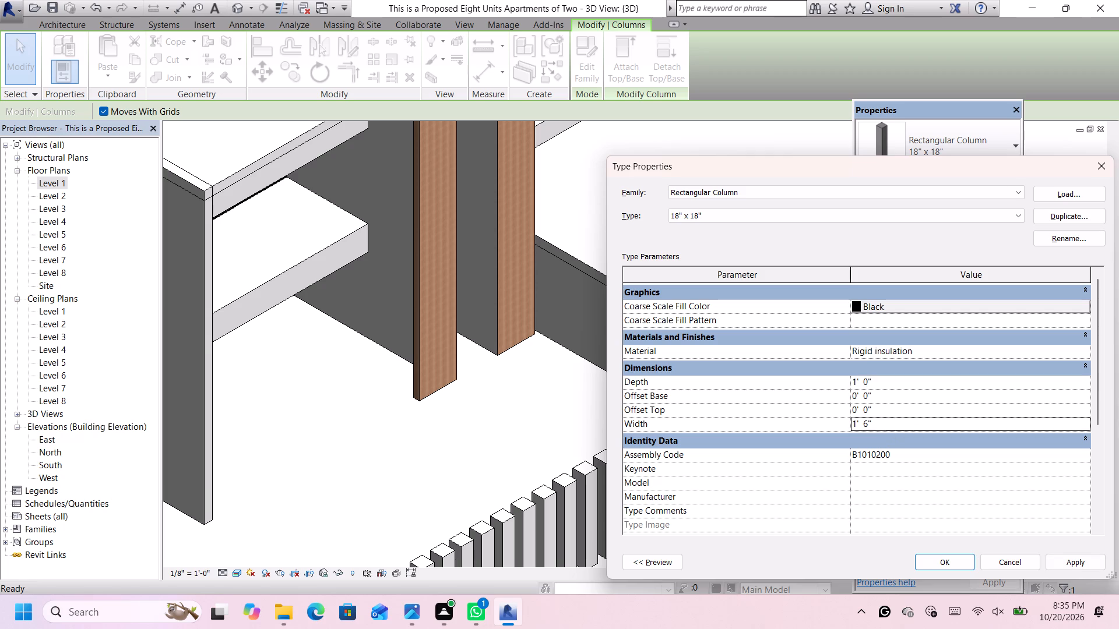
{"action": "key", "text": "BackSpace"}
{"action": "type", "text": "1'"}
{"action": "key", "text": "Return"}
{"action": "left_click", "coordinate": [955, 558]}
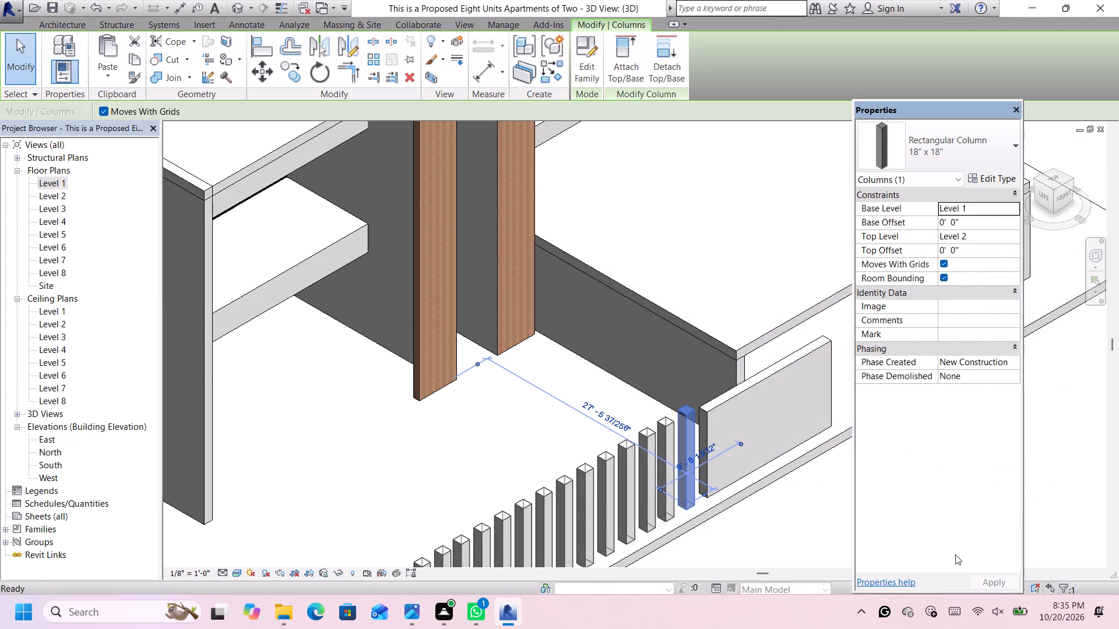
Examine the resized column row against the building in 3D and from the front.
{"action": "scroll", "coordinate": [771, 499], "scroll_direction": "down", "scroll_amount": 9}
{"action": "scroll", "coordinate": [776, 523], "scroll_direction": "up", "scroll_amount": 5}
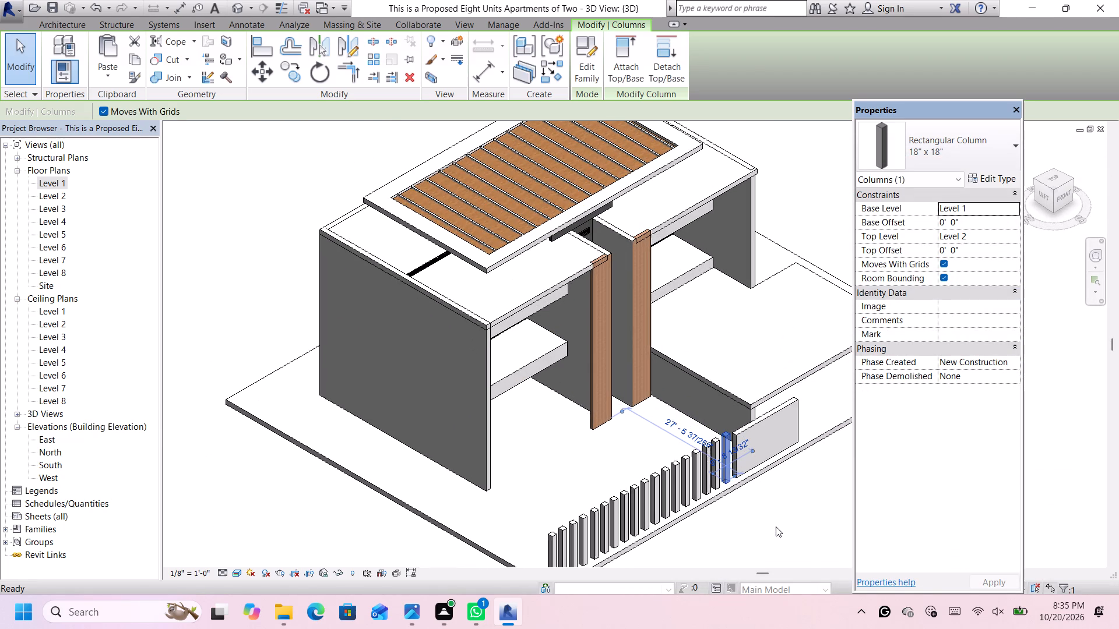
{"action": "scroll", "coordinate": [762, 511], "scroll_direction": "up", "scroll_amount": 1}
{"action": "scroll", "coordinate": [762, 510], "scroll_direction": "down", "scroll_amount": 4}
{"action": "scroll", "coordinate": [762, 521], "scroll_direction": "up", "scroll_amount": 4}
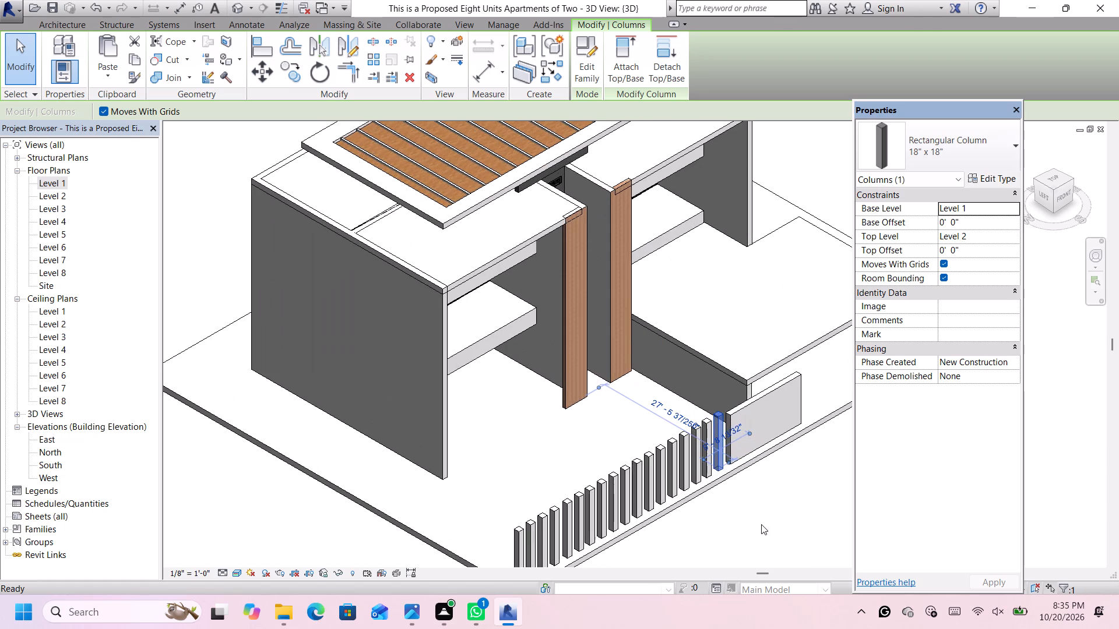
{"action": "left_click", "coordinate": [738, 498]}
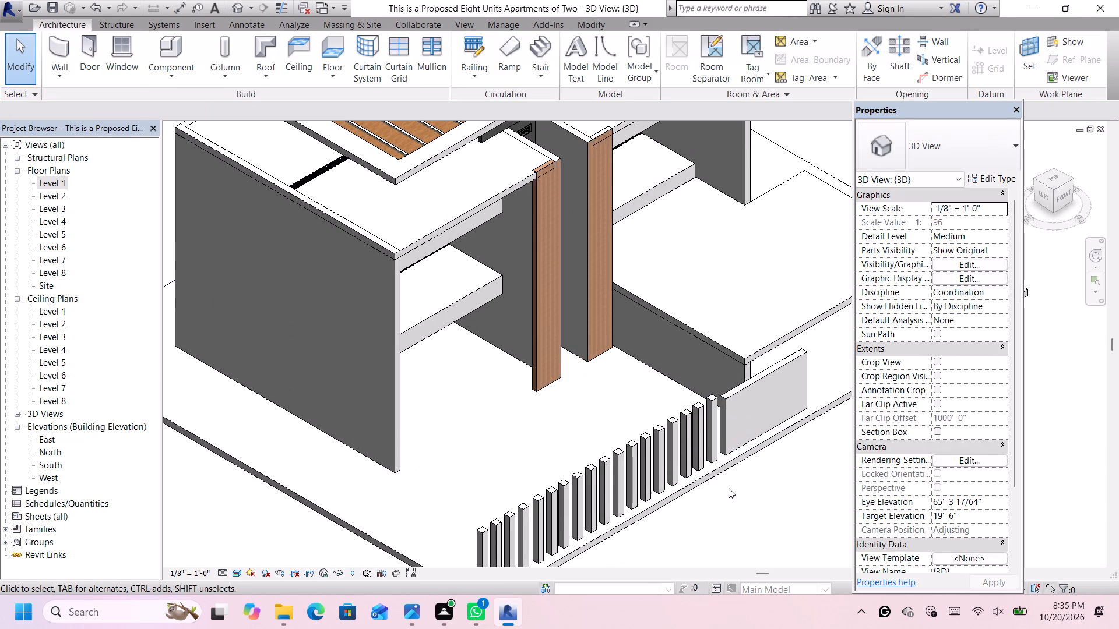
{"action": "scroll", "coordinate": [730, 485], "scroll_direction": "up", "scroll_amount": 2}
{"action": "left_click", "coordinate": [1064, 203]}
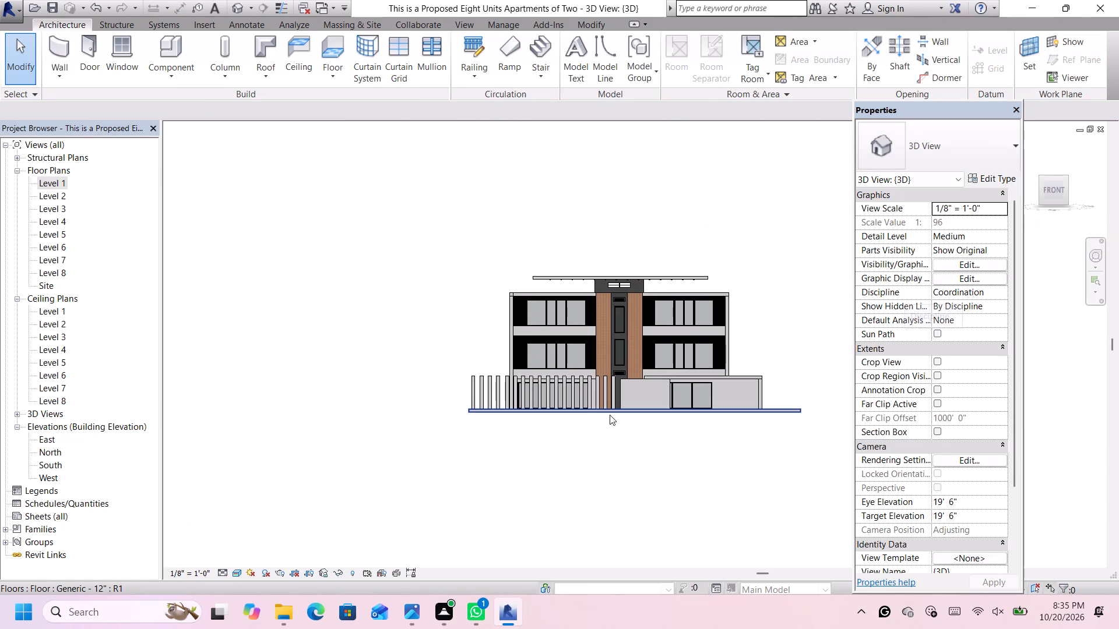
{"action": "scroll", "coordinate": [597, 402], "scroll_direction": "up", "scroll_amount": 4}
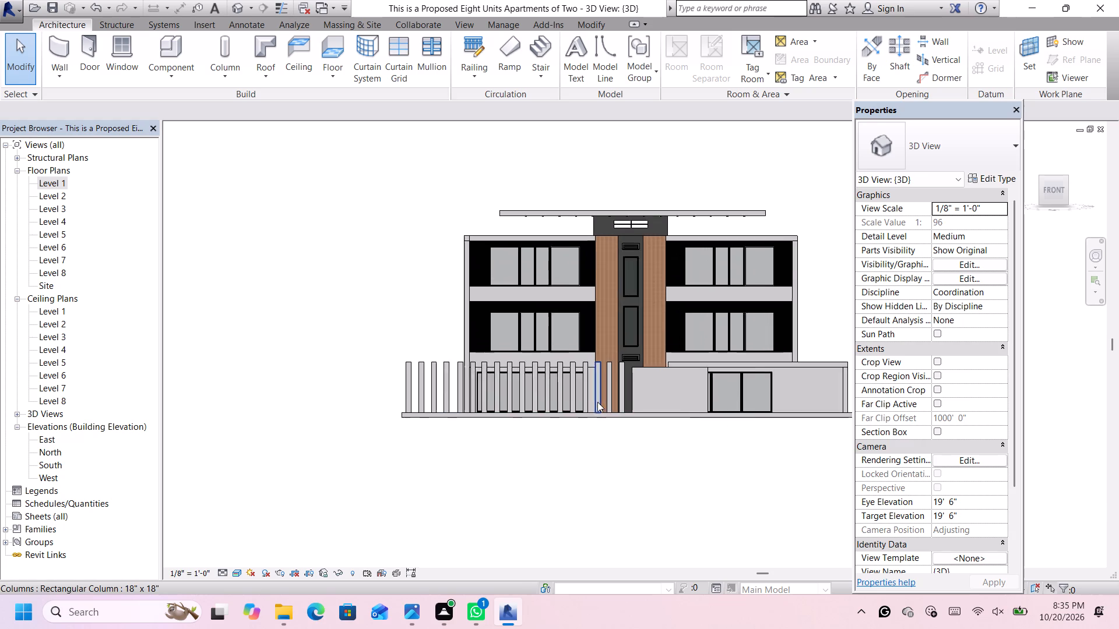
{"action": "scroll", "coordinate": [609, 390], "scroll_direction": "up", "scroll_amount": 3}
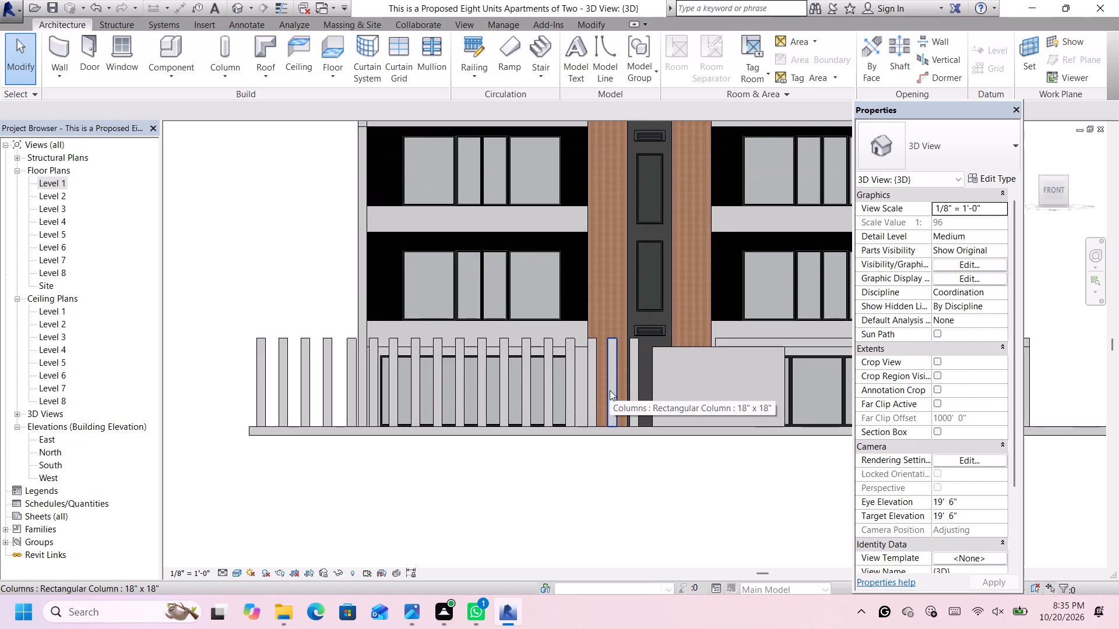
Set the boundary columns' type Depth to 10", apply it and accept the type properties.
{"action": "left_click", "coordinate": [610, 391]}
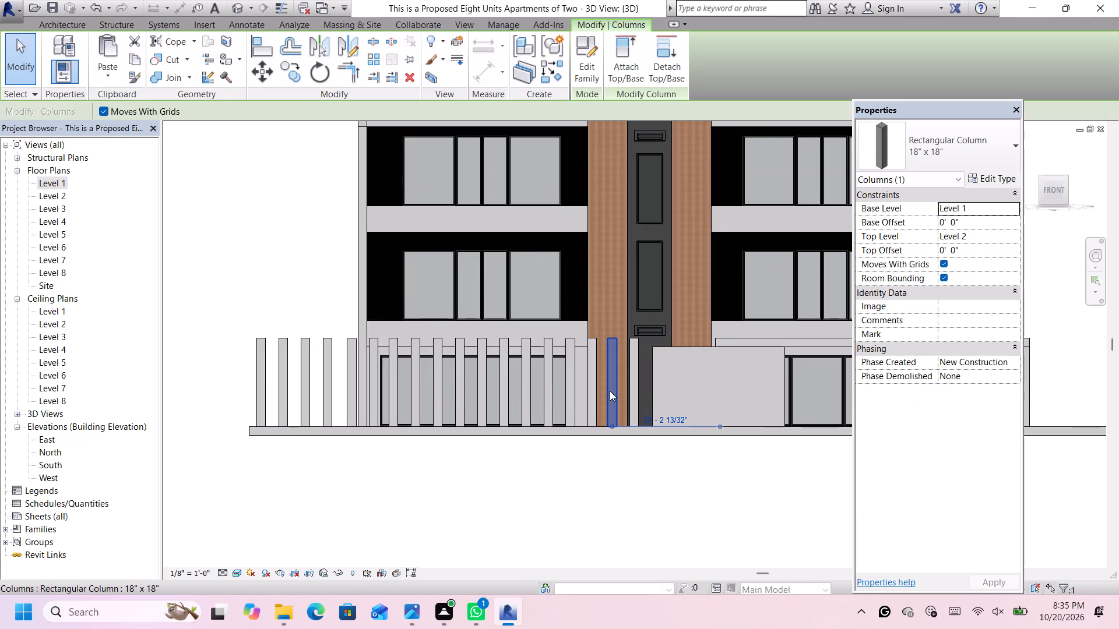
{"action": "scroll", "coordinate": [610, 391], "scroll_direction": "down", "scroll_amount": 2}
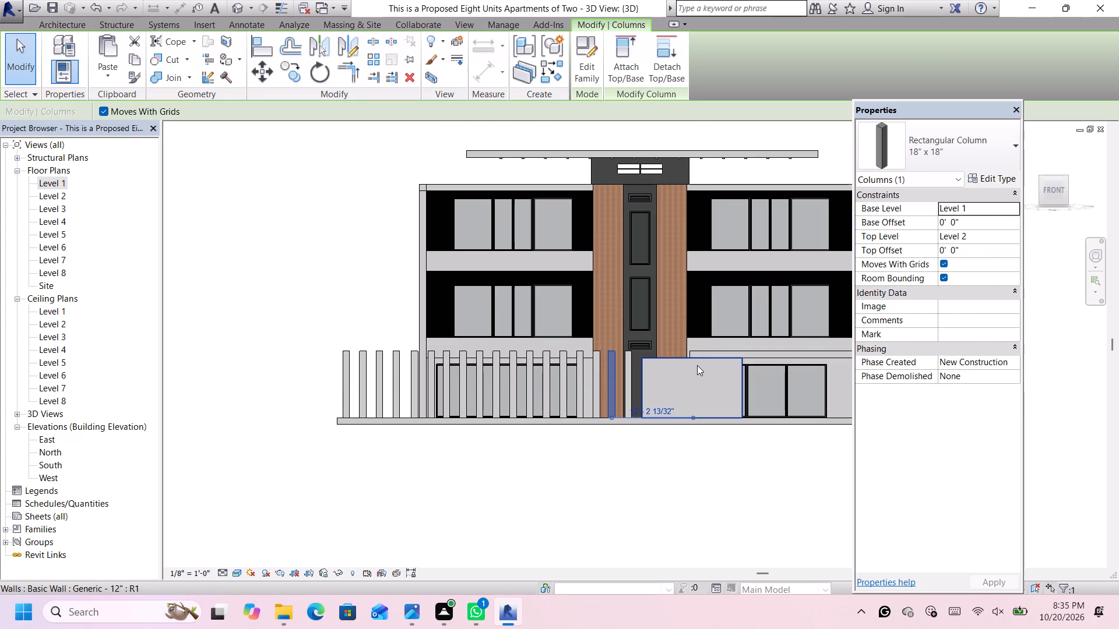
{"action": "scroll", "coordinate": [695, 365], "scroll_direction": "up", "scroll_amount": 1}
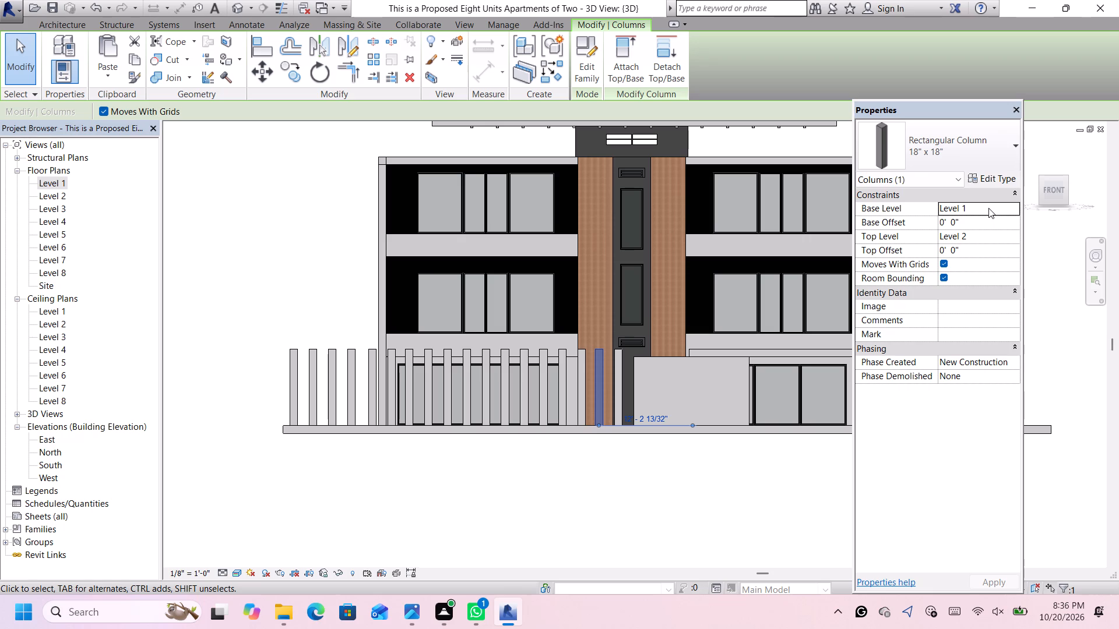
{"action": "left_click", "coordinate": [996, 182]}
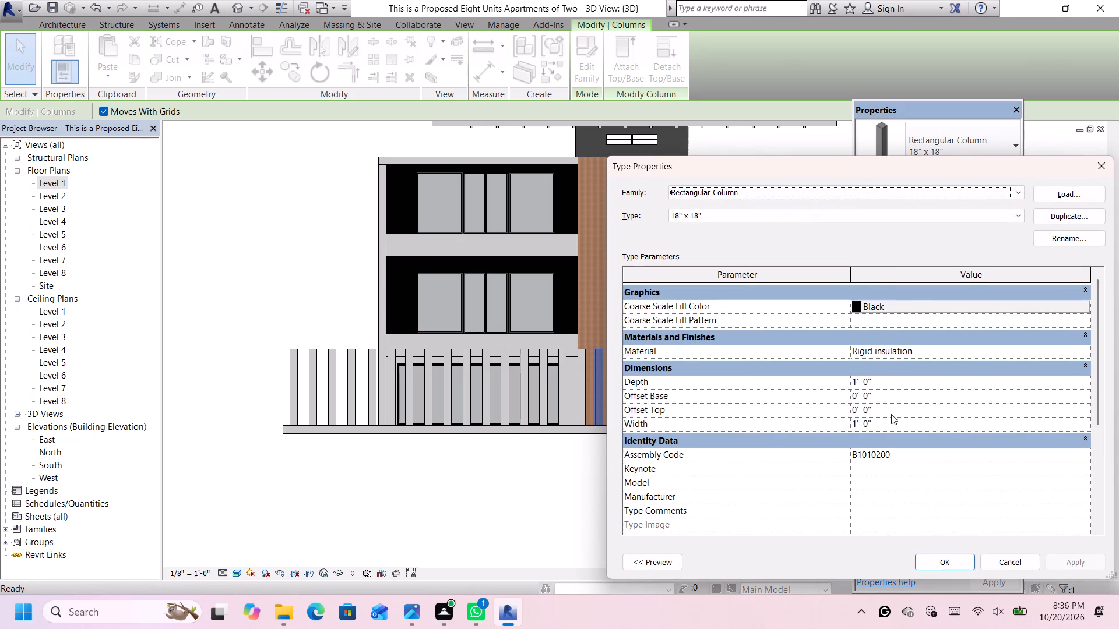
{"action": "left_click", "coordinate": [879, 379]}
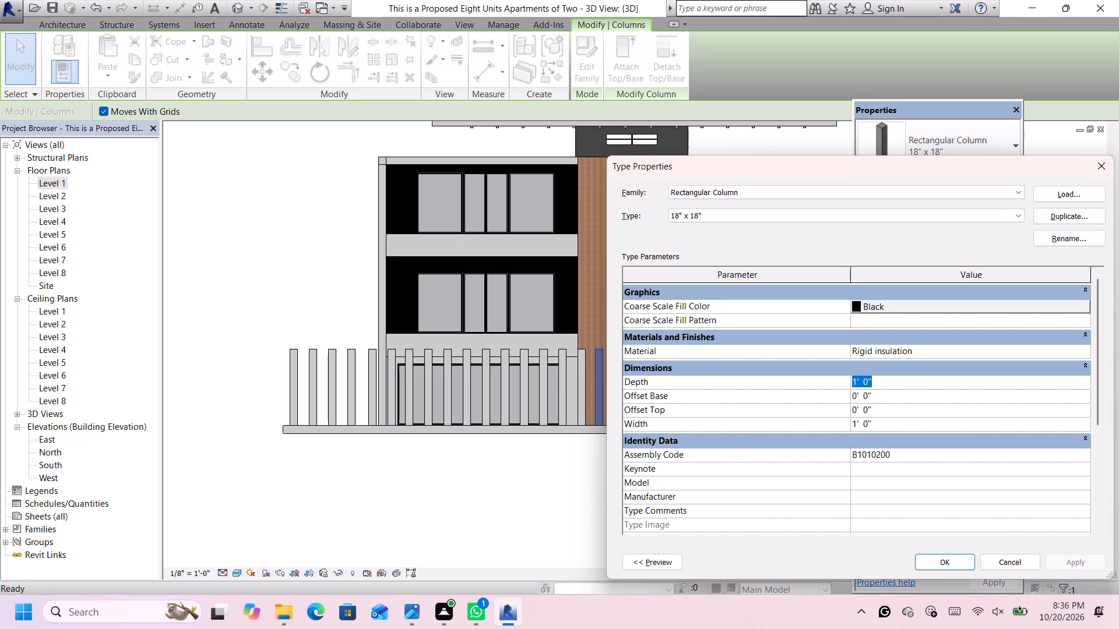
{"action": "key", "text": "BackSpace"}
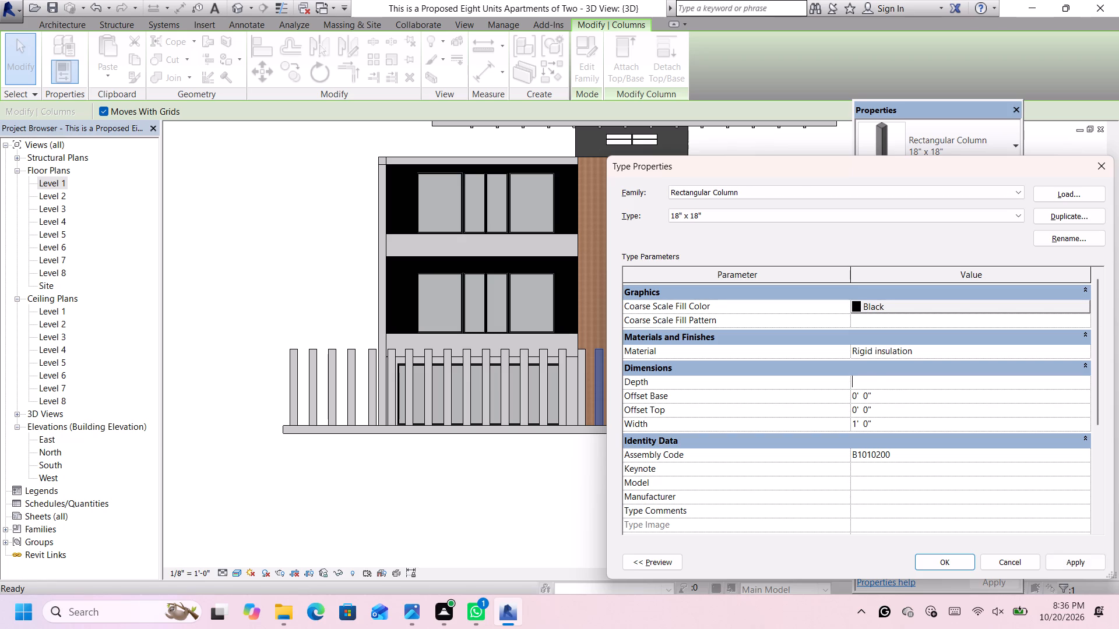
{"action": "type", "text": "10"}
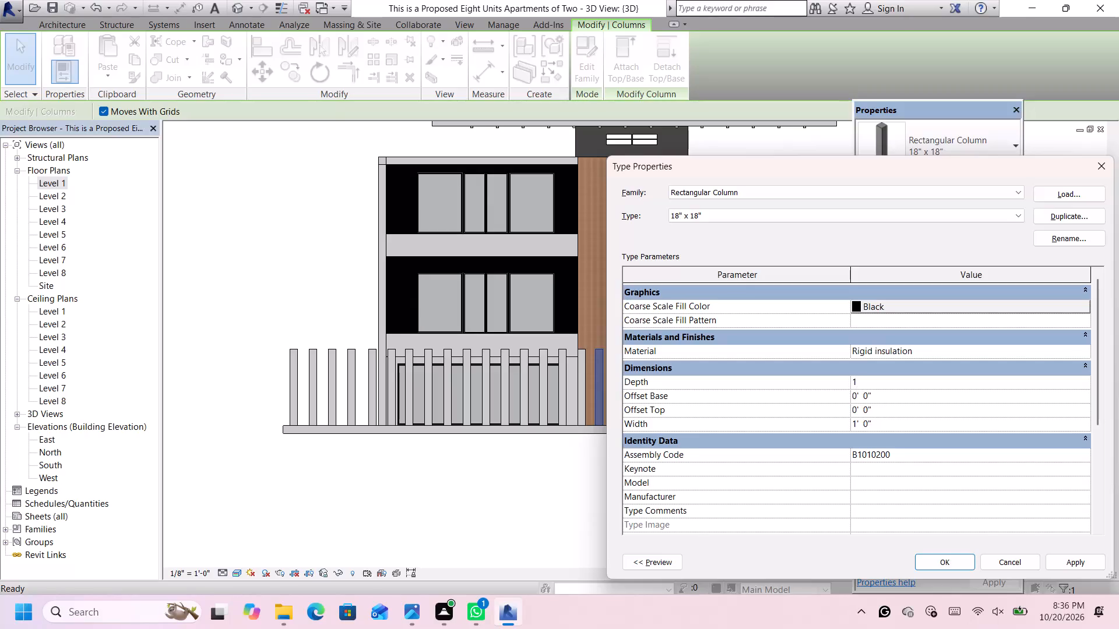
{"action": "key", "text": "shift+quotedbl"}
{"action": "key", "text": "Return"}
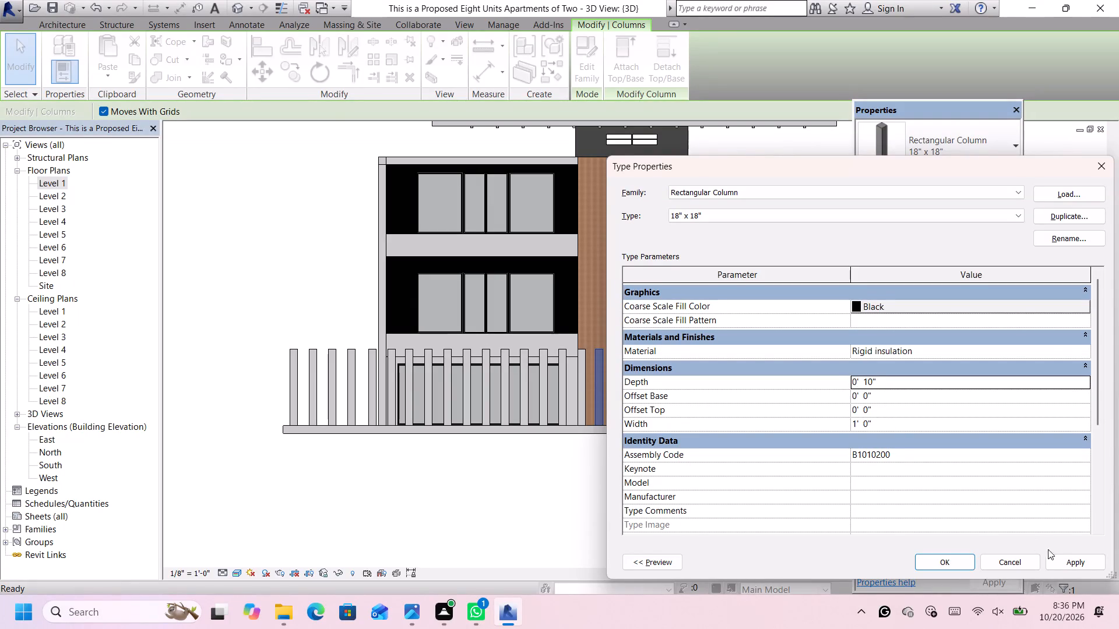
{"action": "left_click", "coordinate": [1072, 564]}
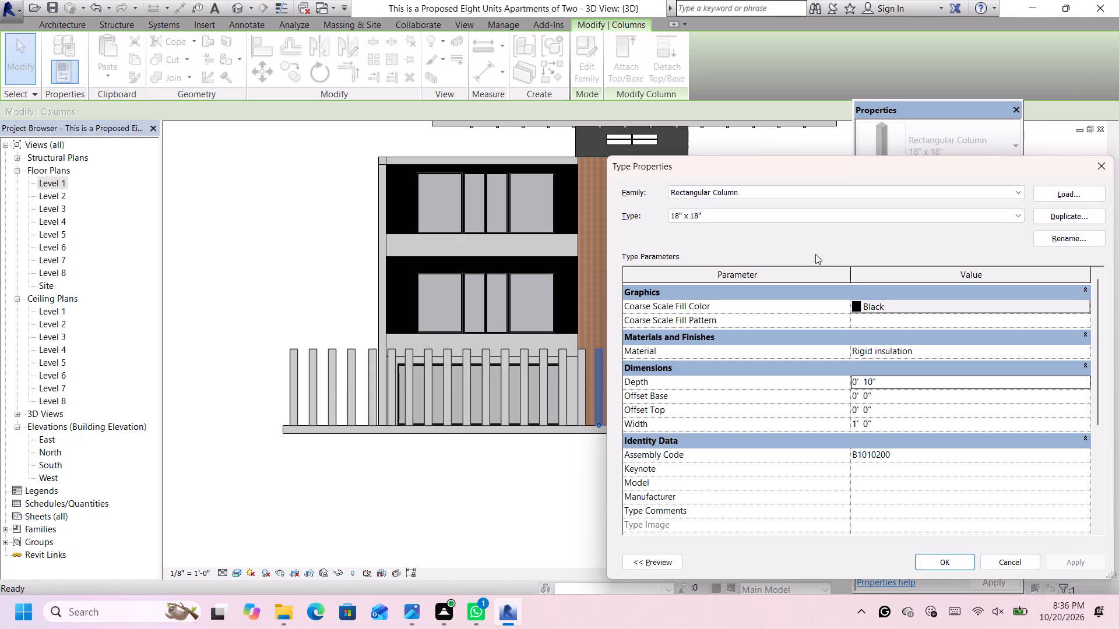
{"action": "scroll", "coordinate": [909, 460], "scroll_direction": "down", "scroll_amount": 2}
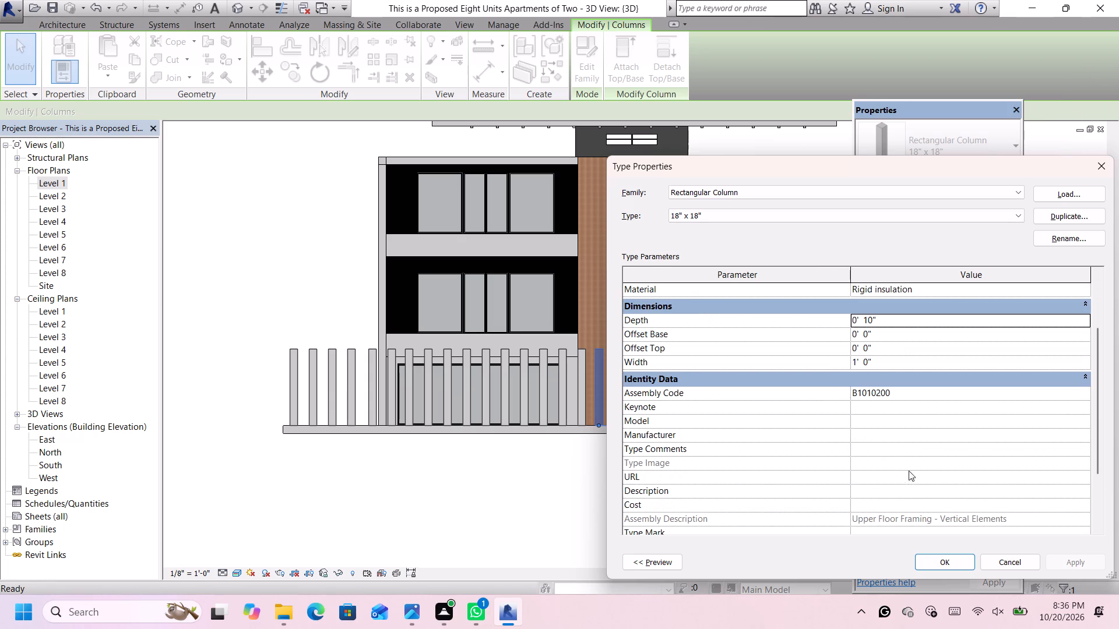
{"action": "scroll", "coordinate": [912, 485], "scroll_direction": "up", "scroll_amount": 1}
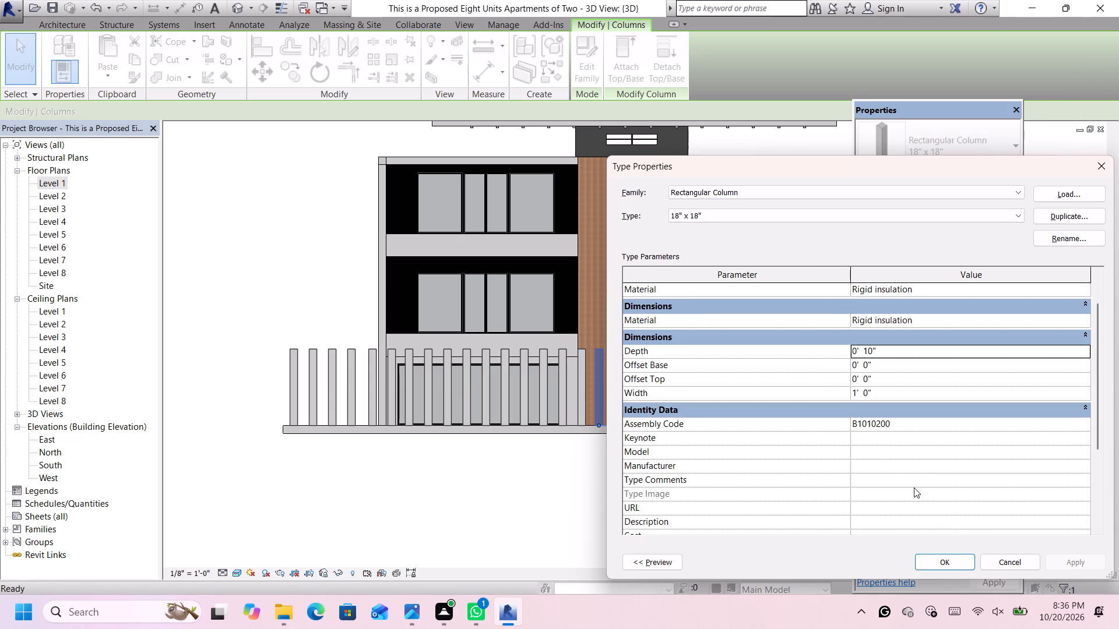
{"action": "left_click", "coordinate": [939, 558]}
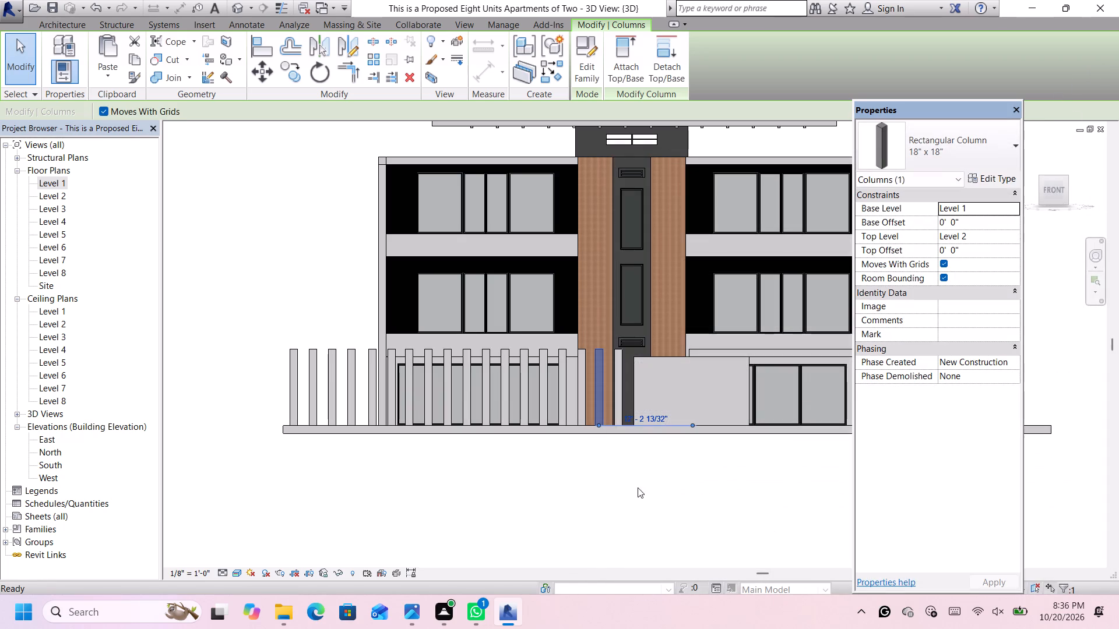
Set the Unconnected Height of the front boundary wall beside the column row to 1' 0".
{"action": "scroll", "coordinate": [606, 471], "scroll_direction": "up", "scroll_amount": 2}
{"action": "scroll", "coordinate": [619, 461], "scroll_direction": "down", "scroll_amount": 4}
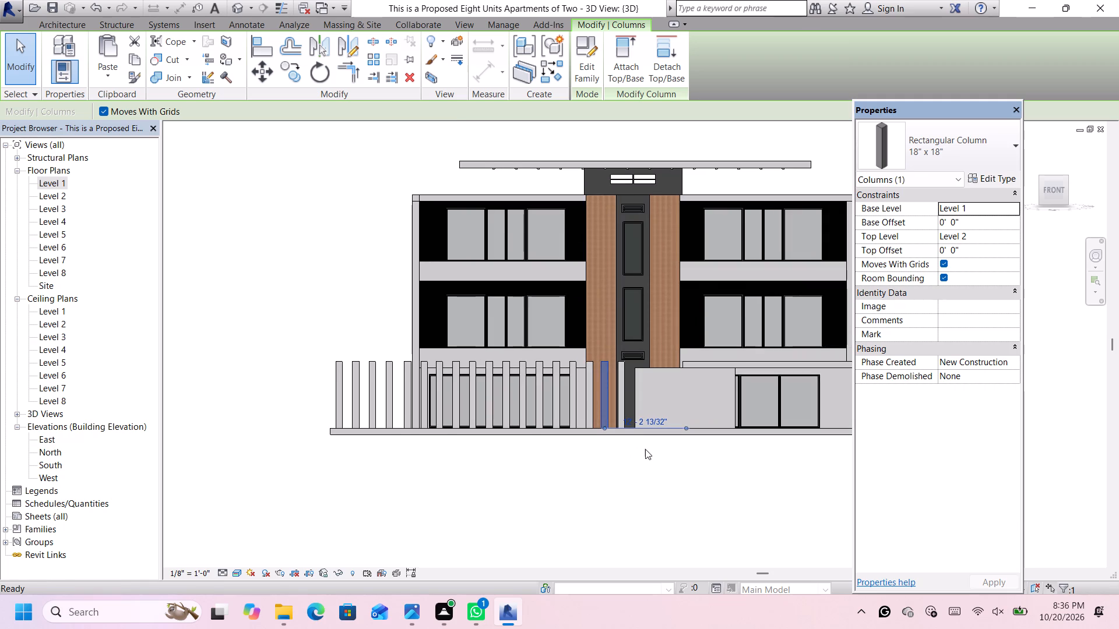
{"action": "middle_click", "coordinate": [645, 450]}
{"action": "middle_click", "coordinate": [645, 451]}
{"action": "scroll", "coordinate": [643, 450], "scroll_direction": "down", "scroll_amount": 2}
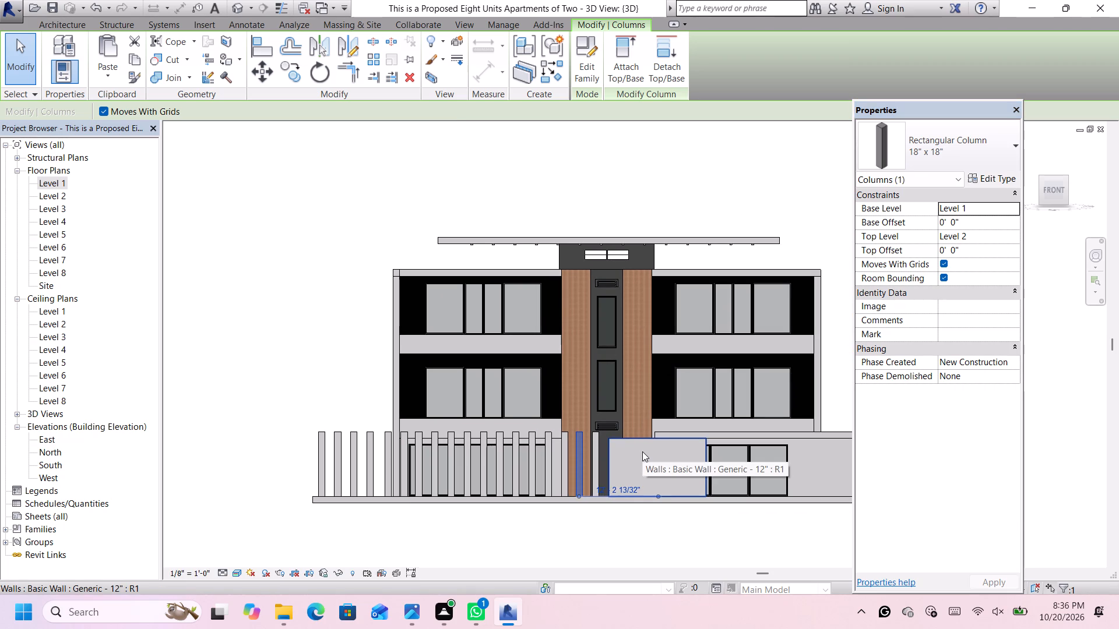
{"action": "scroll", "coordinate": [642, 451], "scroll_direction": "down", "scroll_amount": 1}
{"action": "left_click", "coordinate": [647, 439]}
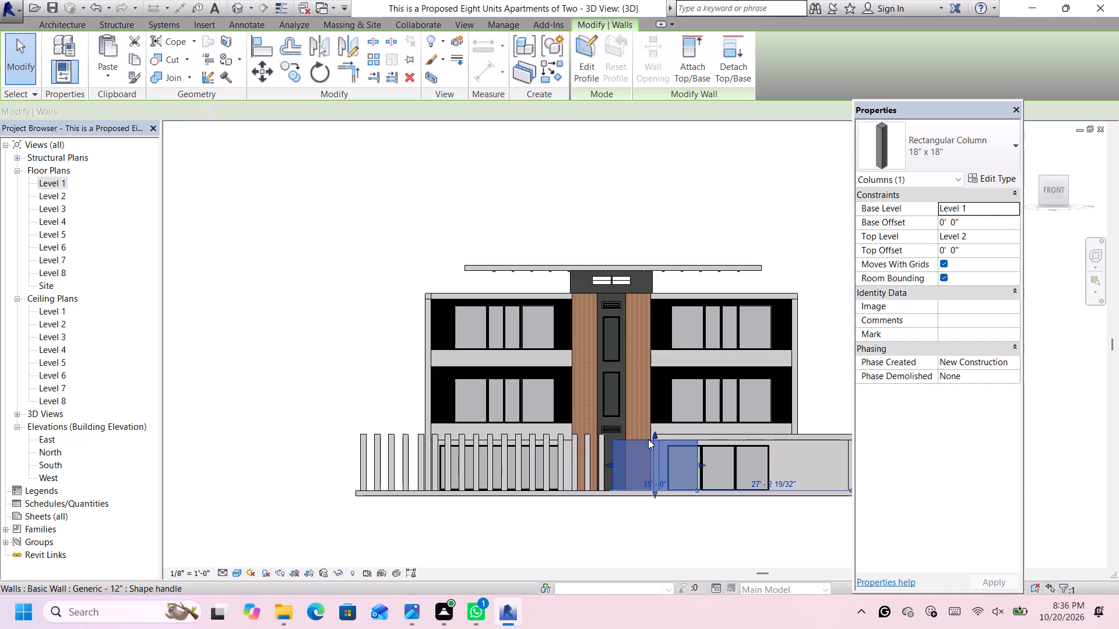
{"action": "left_click", "coordinate": [963, 294]}
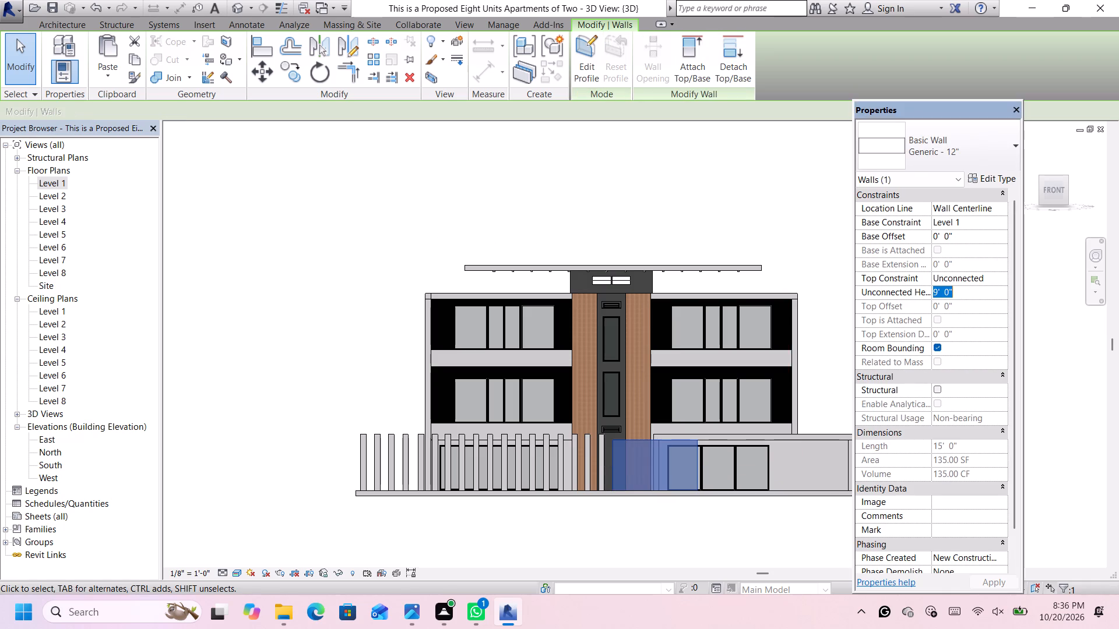
{"action": "key", "text": "BackSpace"}
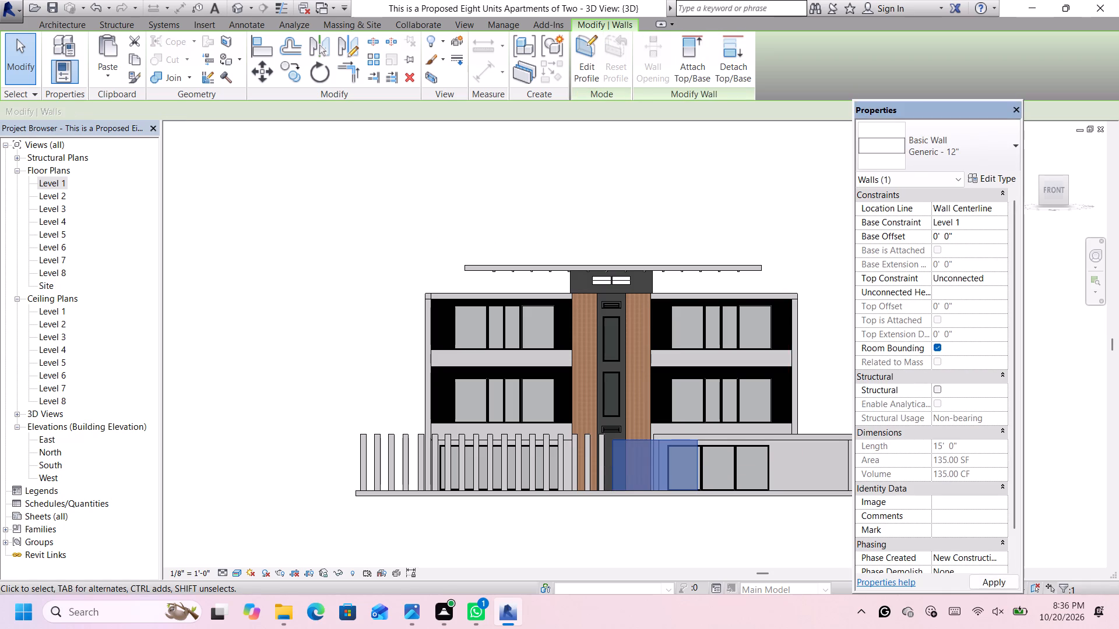
{"action": "key", "text": "1"}
{"action": "key", "text": "apostrophe"}
{"action": "key", "text": "Return"}
{"action": "key", "text": "Return"}
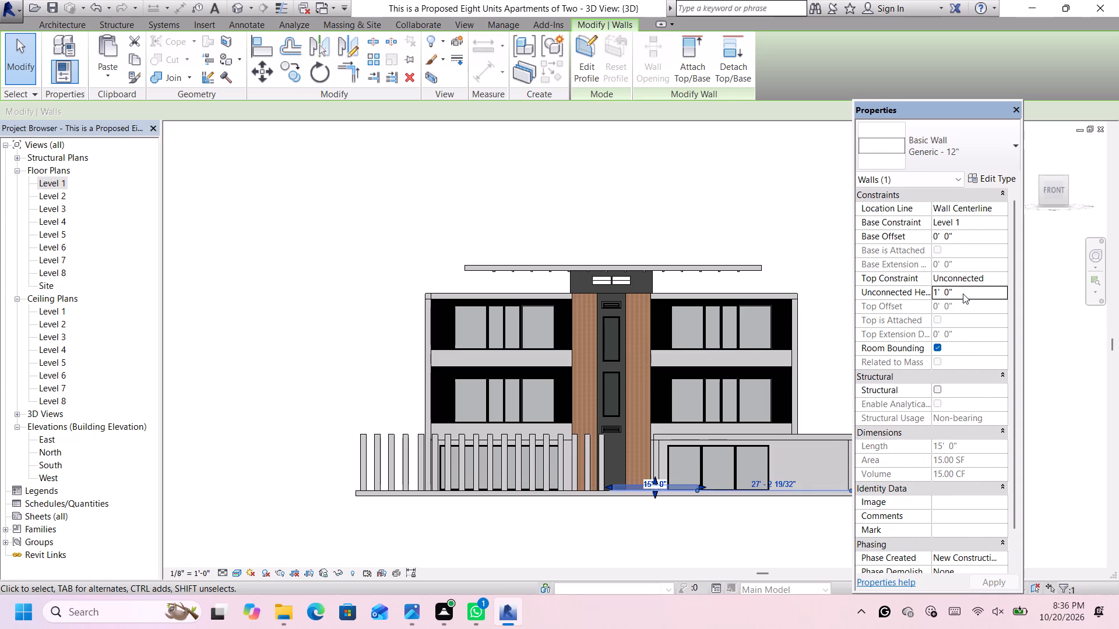
Set the Unconnected Height of the front boundary wall beside the column row to 10' 0".
{"action": "left_click", "coordinate": [962, 294]}
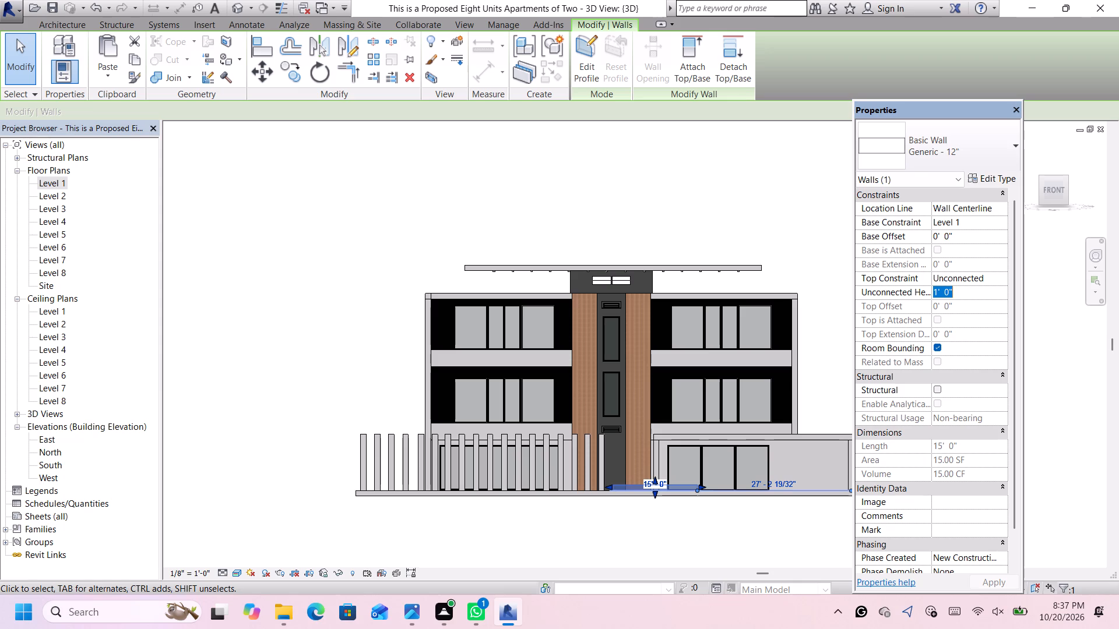
{"action": "key", "text": "1"}
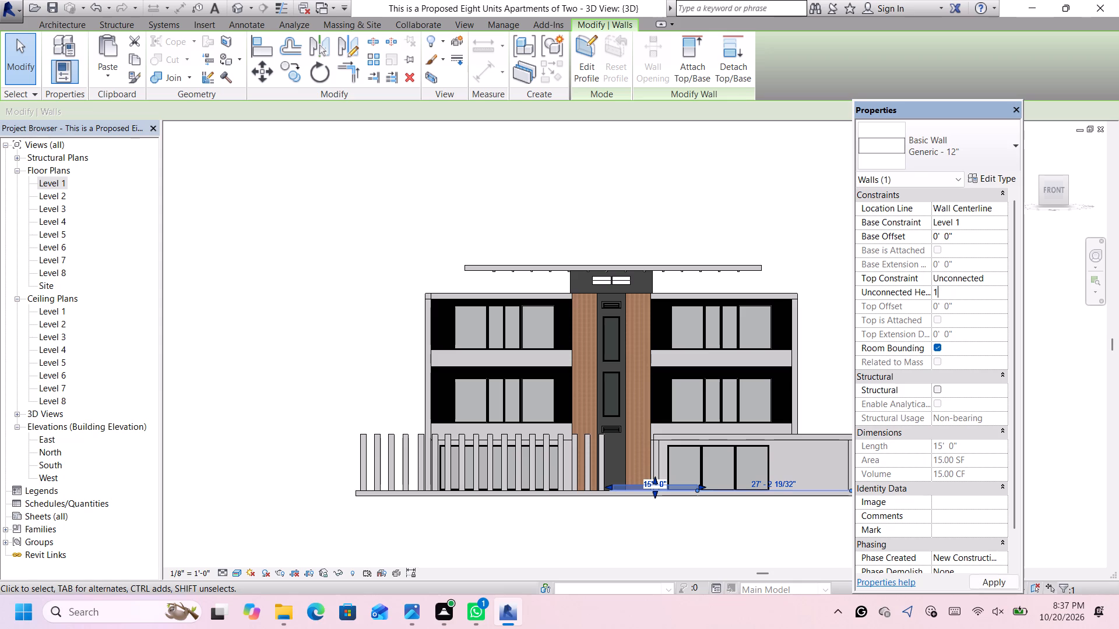
{"action": "type", "text": "0'"}
{"action": "key", "text": "Return"}
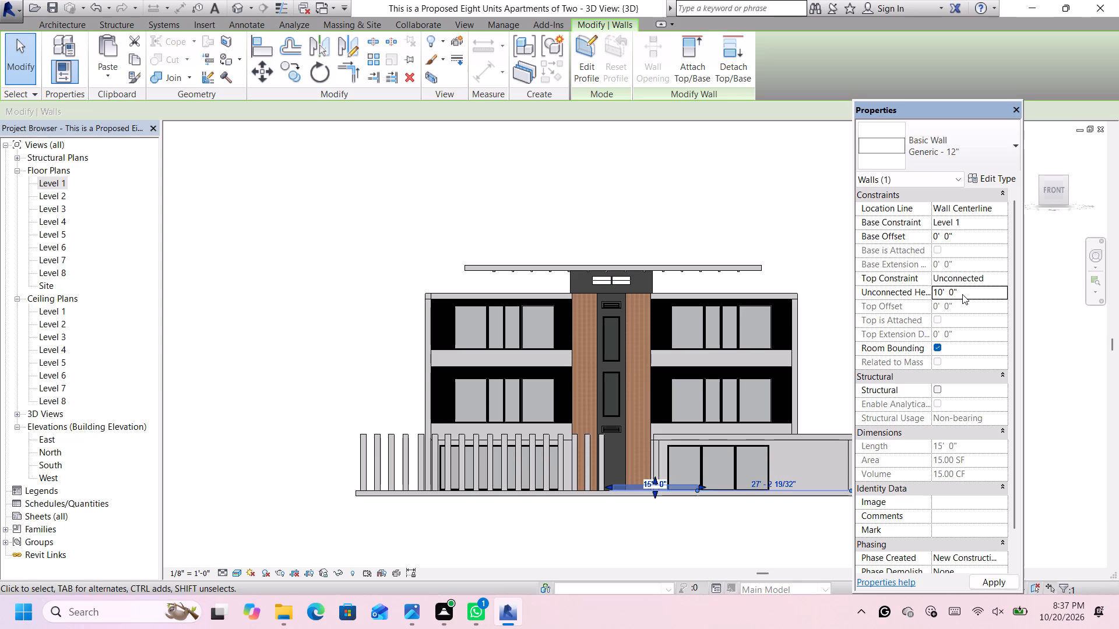
{"action": "key", "text": "Return"}
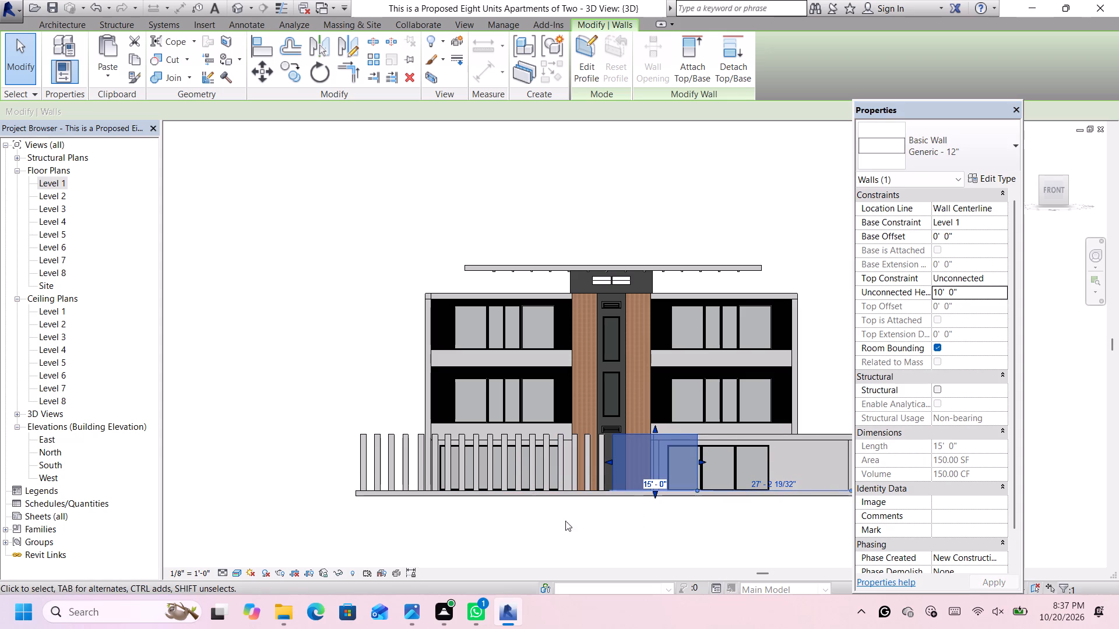
{"action": "left_click", "coordinate": [593, 535]}
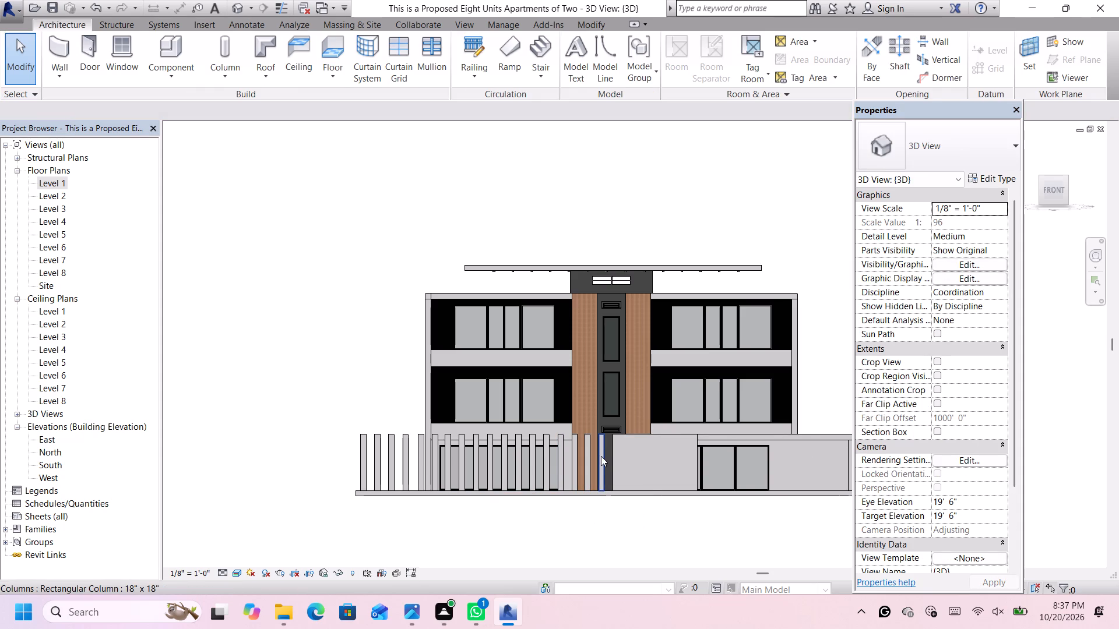
Nudge the two boundary columns nearest the 10' high wall toward it, the first about 10" and the second about 1' 8".
{"action": "left_click", "coordinate": [601, 456]}
{"action": "scroll", "coordinate": [601, 457], "scroll_direction": "up", "scroll_amount": 3}
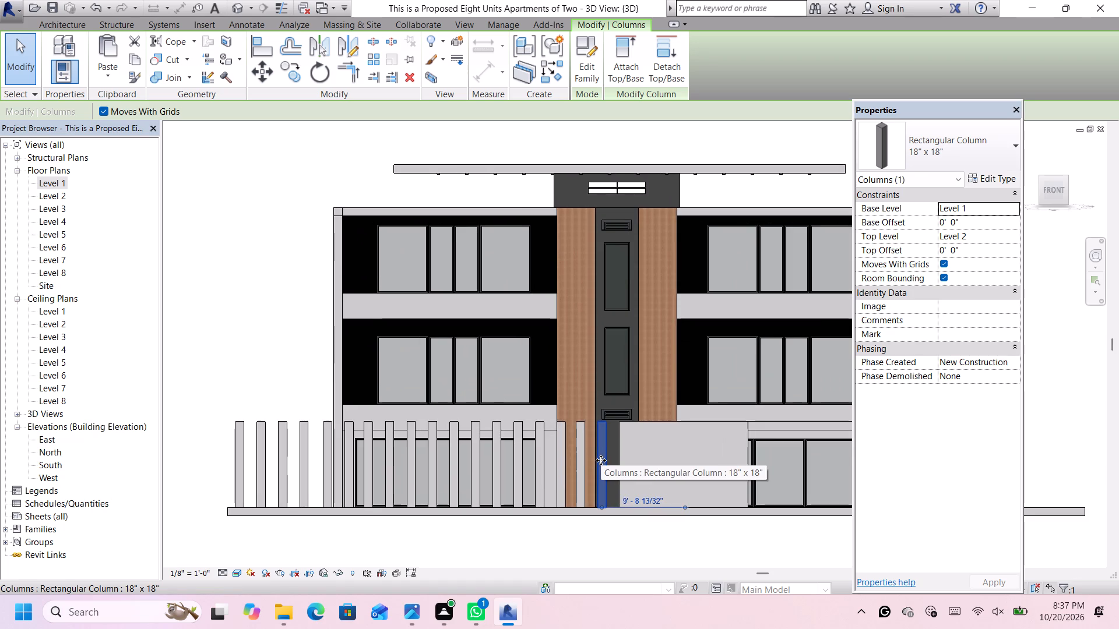
{"action": "key", "text": "Right"}
{"action": "key", "text": "Right"}
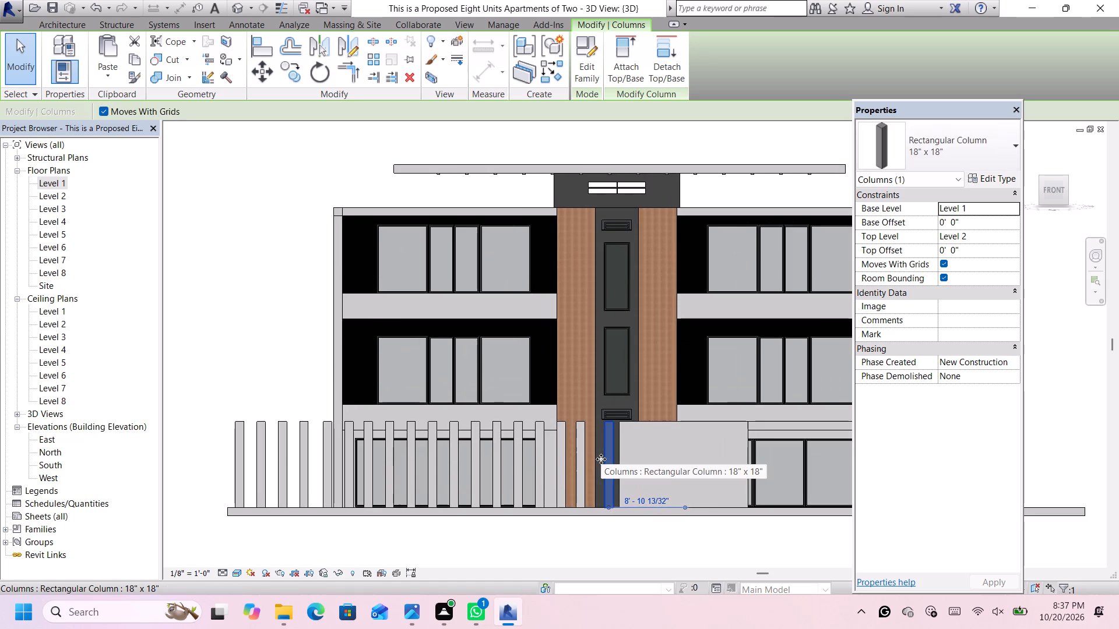
{"action": "left_click", "coordinate": [579, 457]}
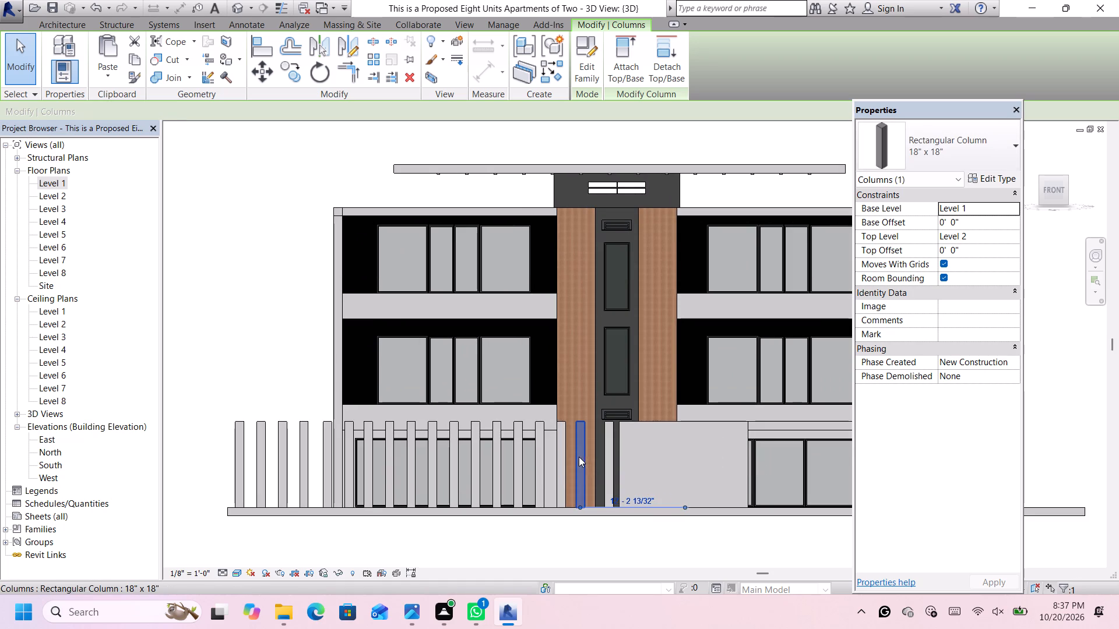
{"action": "key", "text": "Right"}
{"action": "key", "text": "Right"}
{"action": "key", "text": "Right"}
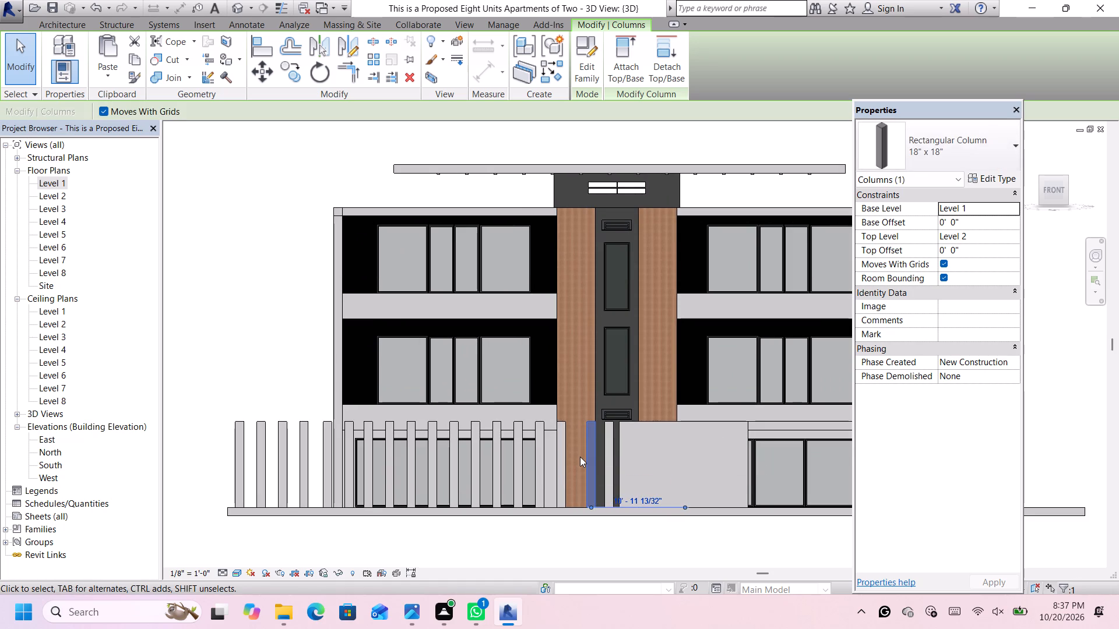
{"action": "key", "text": "Right"}
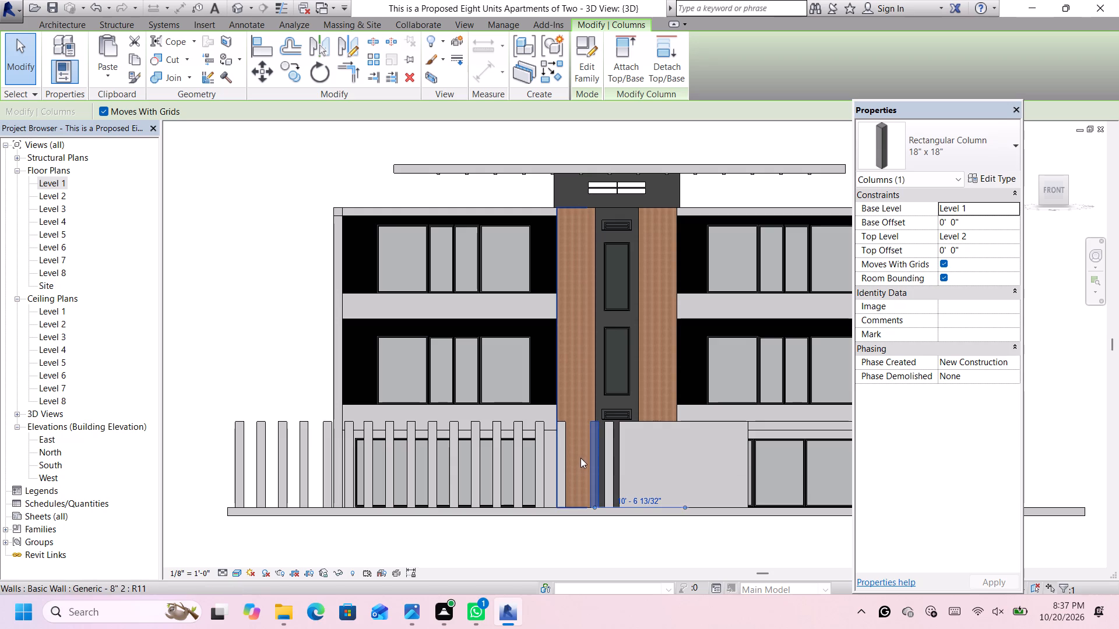
Nudge the third boundary column from the wall about 2' 6" toward the second column.
{"action": "left_click", "coordinate": [561, 453]}
{"action": "key", "text": "Right"}
{"action": "key", "text": "Right"}
{"action": "key", "text": "Right"}
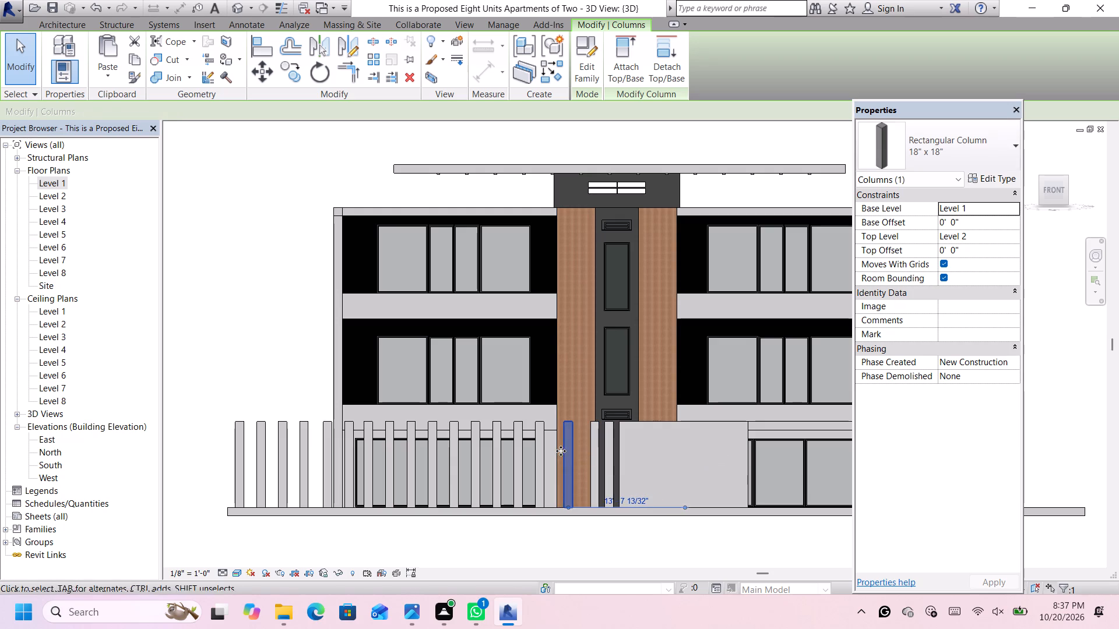
{"action": "key", "text": "Right"}
{"action": "key", "text": "Right"}
{"action": "key", "text": "Right"}
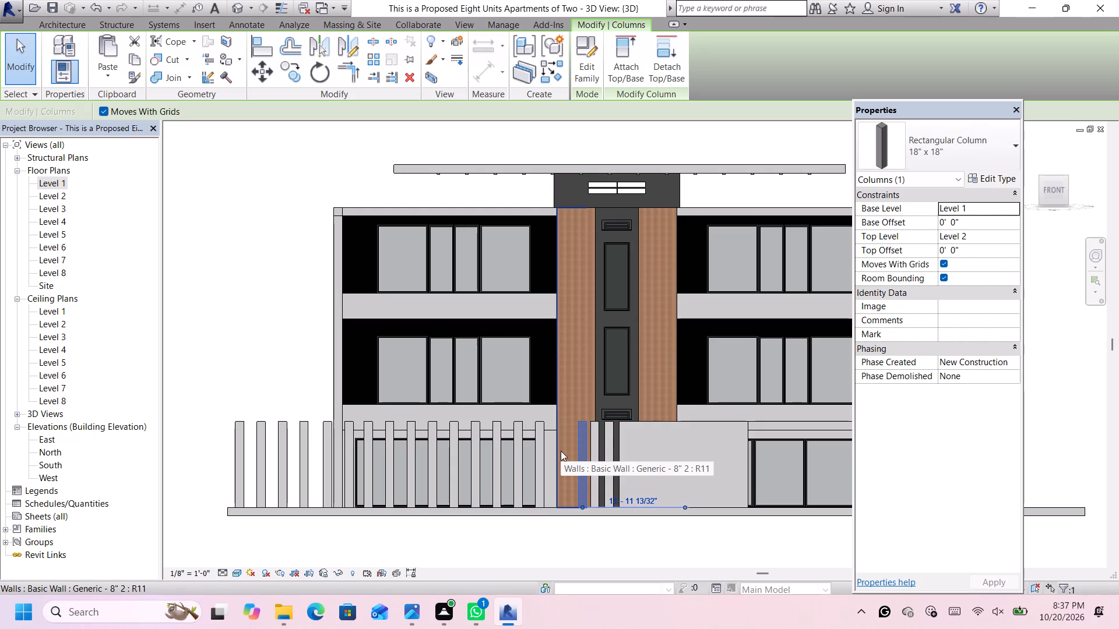
{"action": "left_click", "coordinate": [603, 542]}
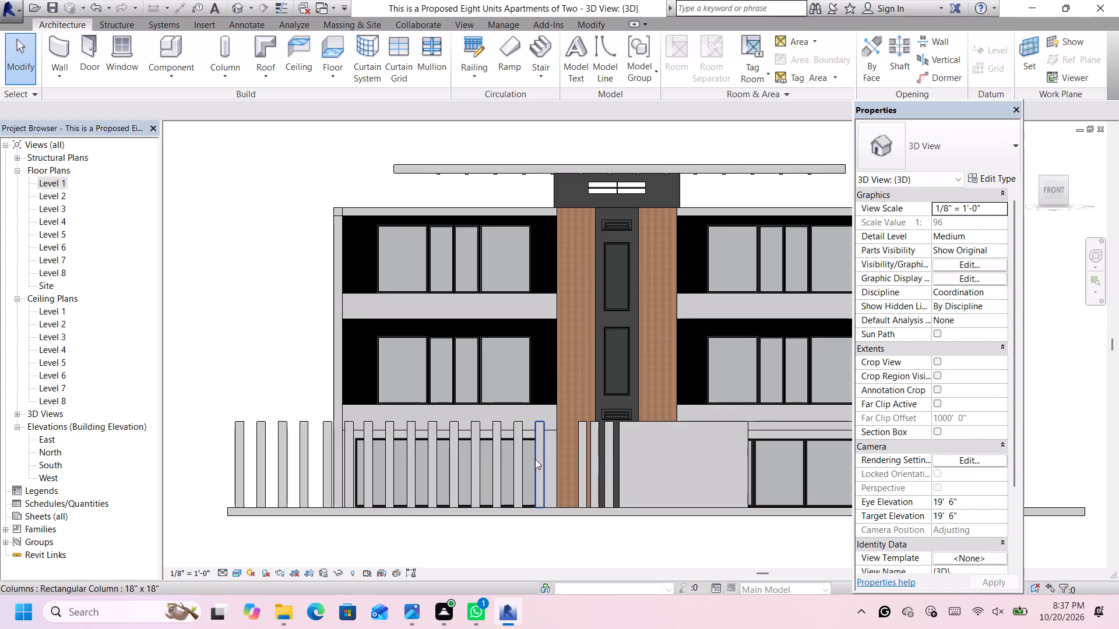
Fine-tune the second and third boundary columns by nudging each about 3" closer to the wall.
{"action": "scroll", "coordinate": [577, 458], "scroll_direction": "up", "scroll_amount": 4}
{"action": "left_click", "coordinate": [603, 447]}
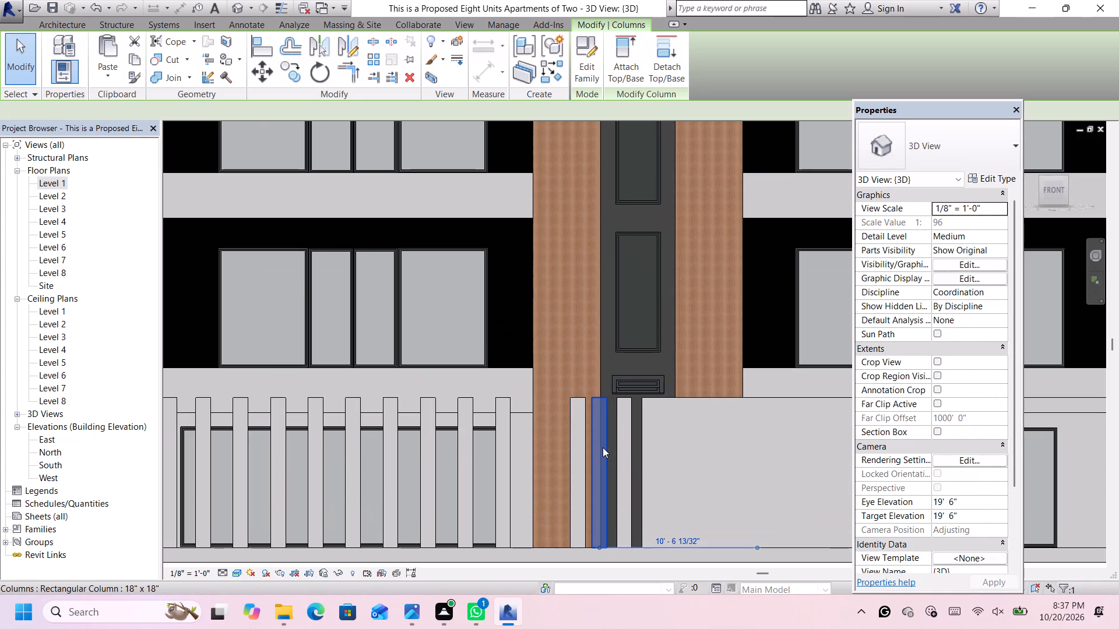
{"action": "key", "text": "Right"}
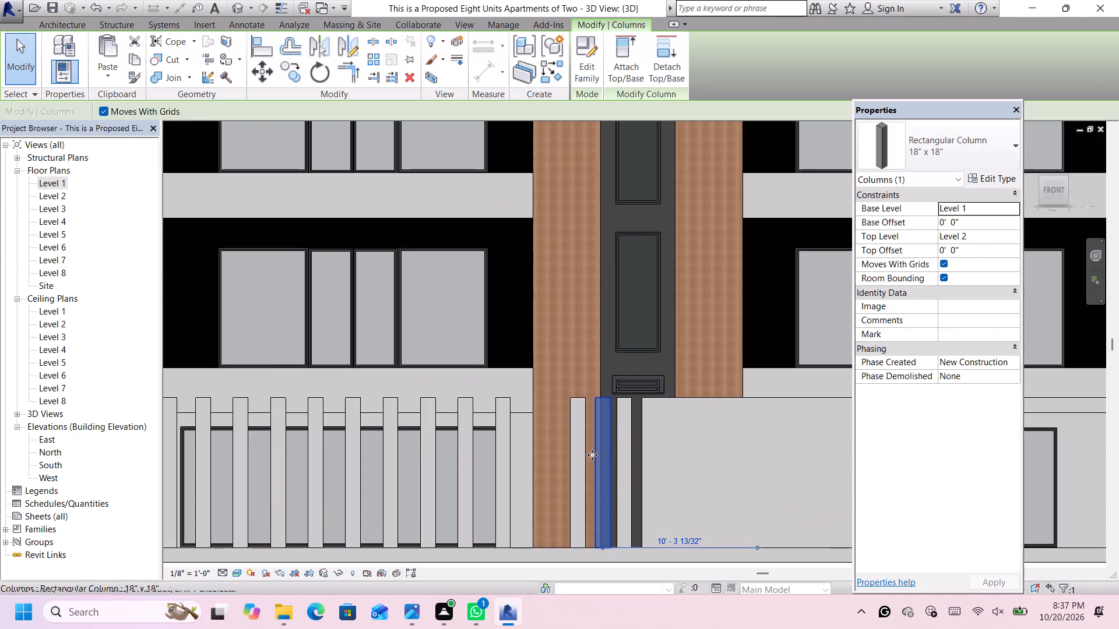
{"action": "left_click", "coordinate": [575, 455]}
{"action": "key", "text": "Right"}
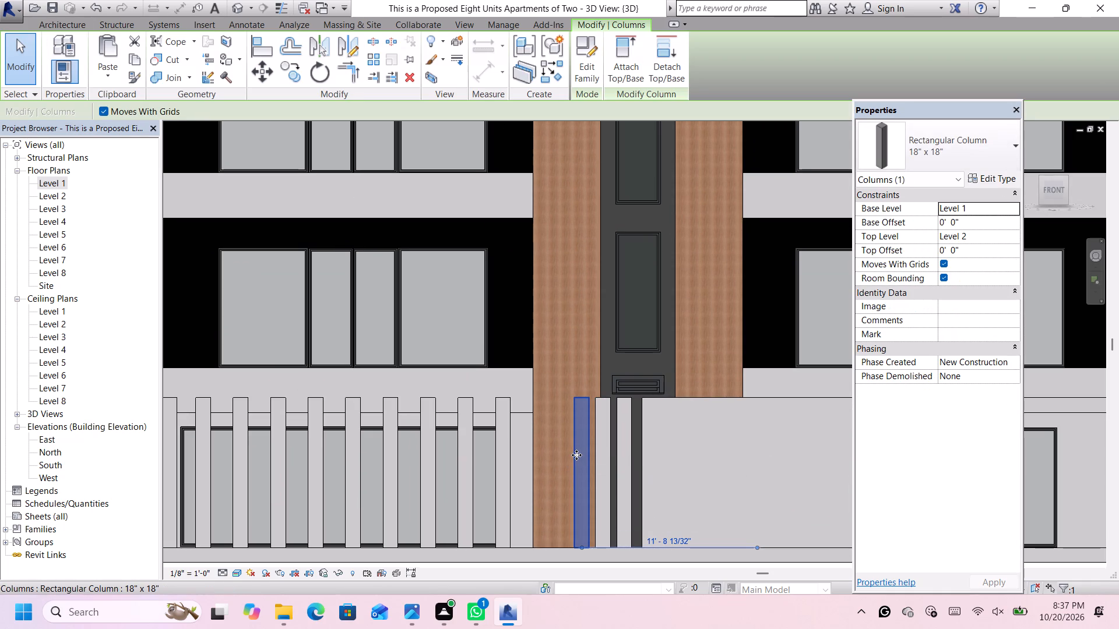
Move the fourth boundary column about 3' 9" toward the wall, leaving a narrow gap beside the third column.
{"action": "scroll", "coordinate": [576, 455], "scroll_direction": "down", "scroll_amount": 5}
{"action": "left_click", "coordinate": [539, 466]}
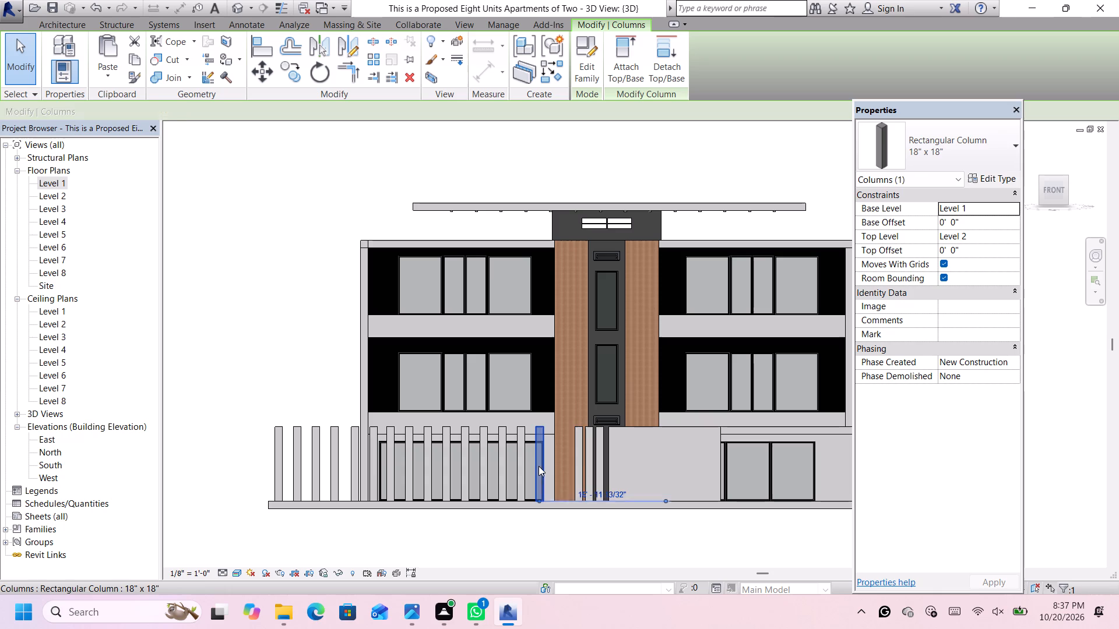
{"action": "key", "text": "Right"}
{"action": "key", "text": "Right"}
{"action": "key", "text": "Right"}
{"action": "key", "text": "Right"}
{"action": "key", "text": "Right"}
{"action": "key", "text": "Right"}
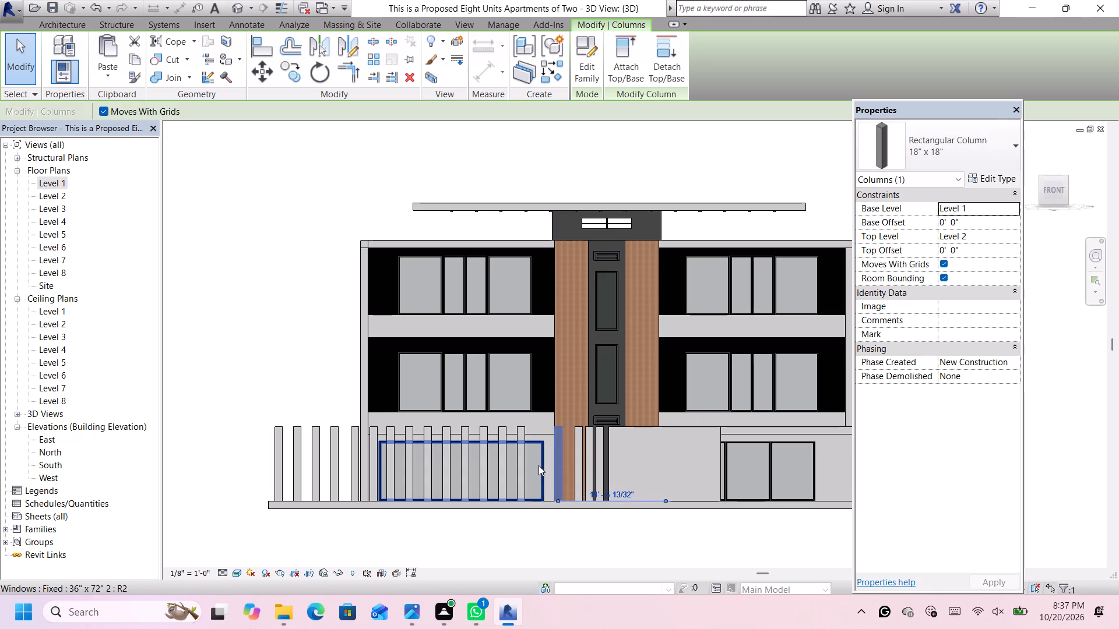
{"action": "key", "text": "Right"}
{"action": "key", "text": "Right"}
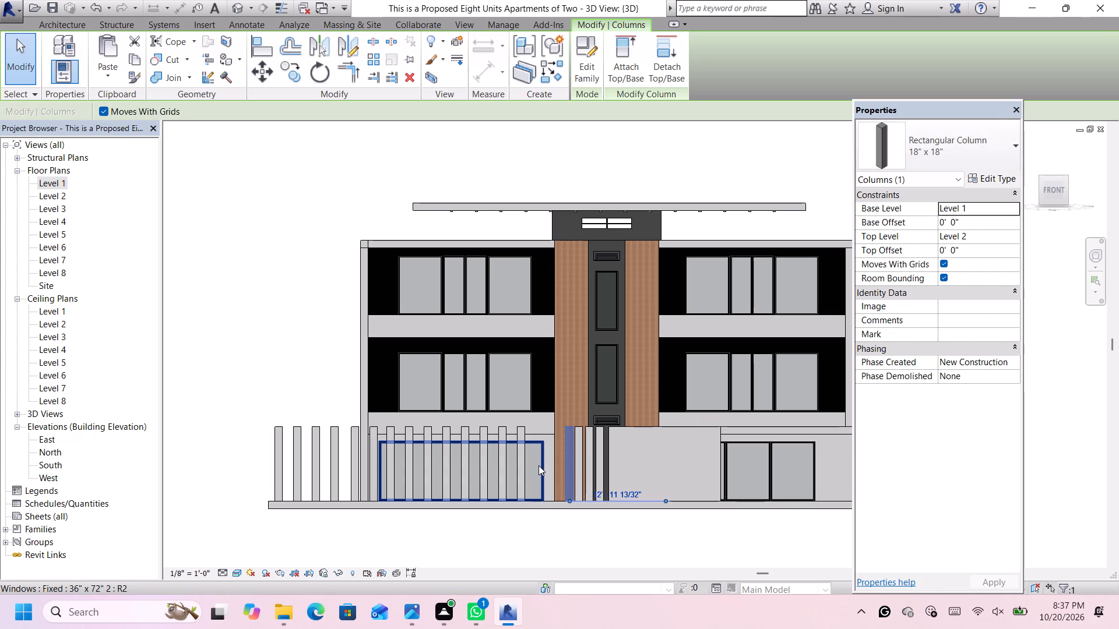
{"action": "scroll", "coordinate": [559, 482], "scroll_direction": "up", "scroll_amount": 3}
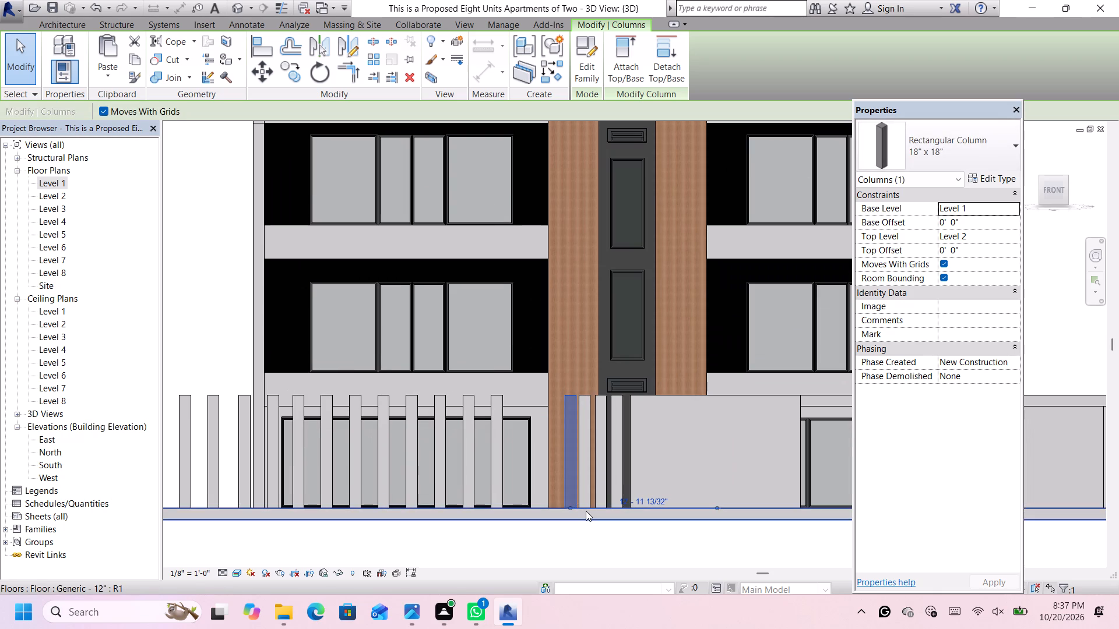
{"action": "key", "text": "Left"}
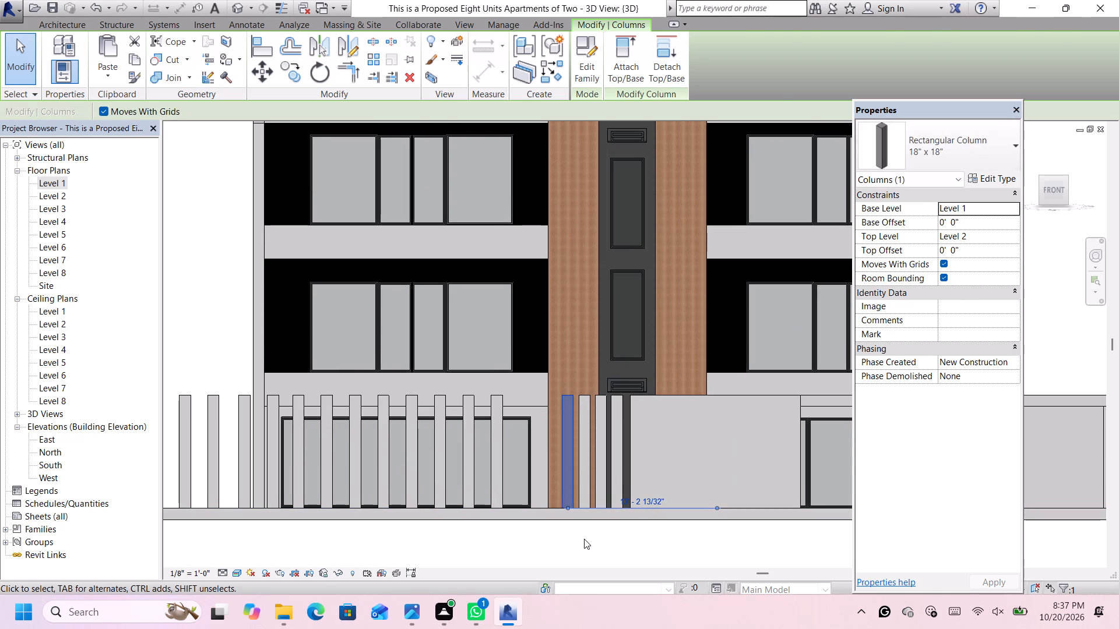
{"action": "left_click", "coordinate": [584, 540]}
Move the fifth boundary column about 4' 9" toward the wall, matching the narrow gap between the third and fourth columns.
{"action": "left_click", "coordinate": [493, 446]}
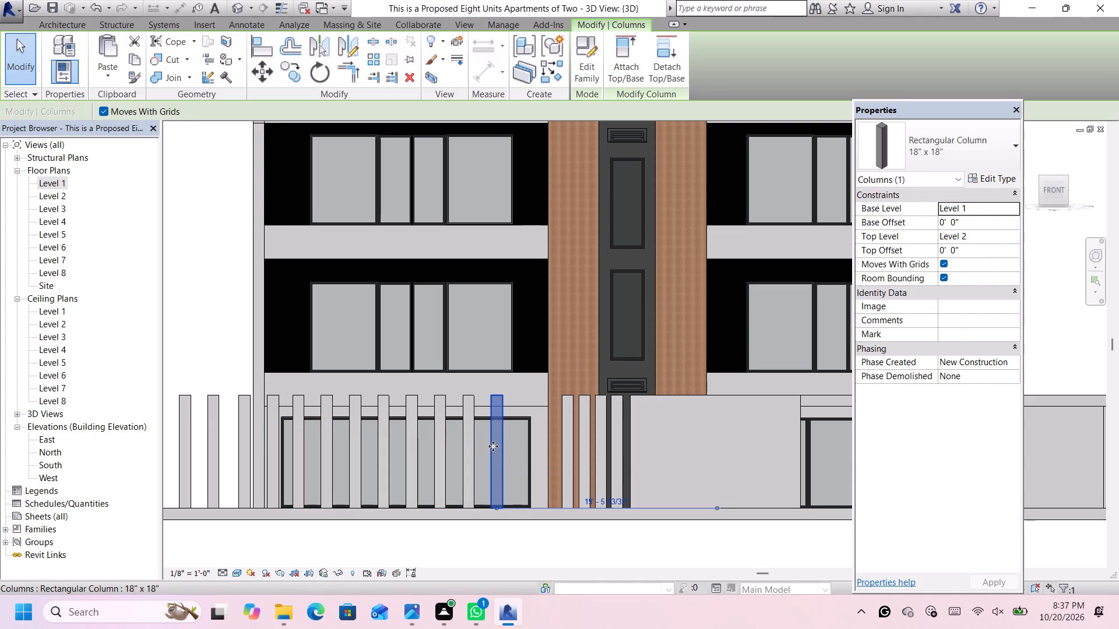
{"action": "key", "text": "Right"}
{"action": "key", "text": "Right"}
{"action": "key", "text": "Right"}
{"action": "key", "text": "Right"}
{"action": "key", "text": "Right"}
{"action": "key", "text": "Right"}
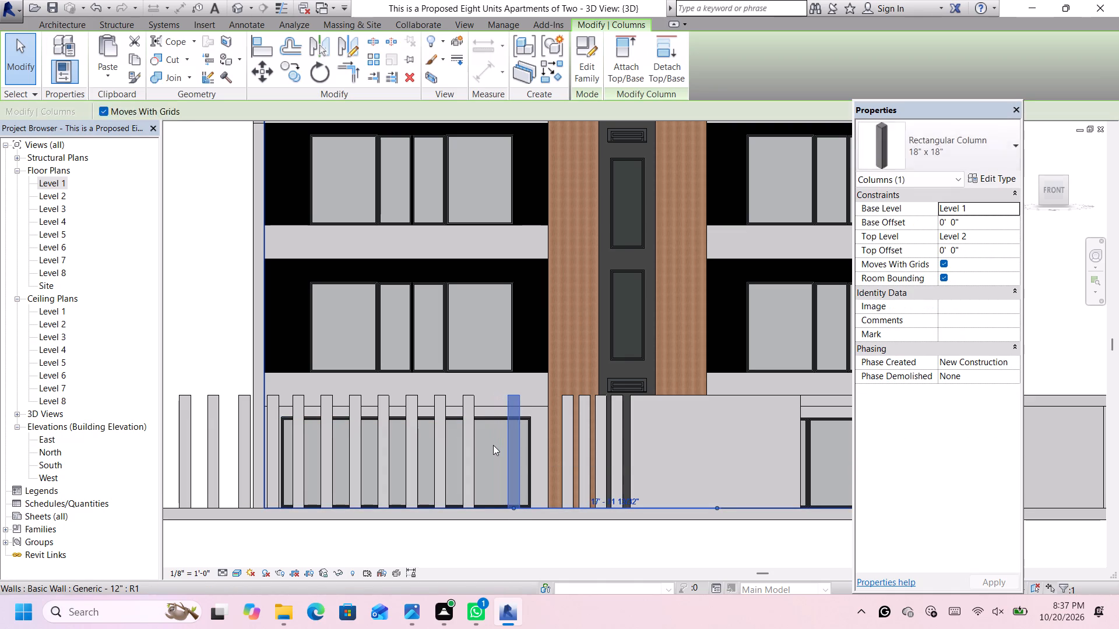
{"action": "key", "text": "Right"}
{"action": "key", "text": "Right"}
{"action": "key", "text": "Right"}
{"action": "key", "text": "Right"}
{"action": "key", "text": "Right"}
{"action": "key", "text": "Right"}
{"action": "key", "text": "Right"}
{"action": "key", "text": "Right"}
{"action": "key", "text": "Right"}
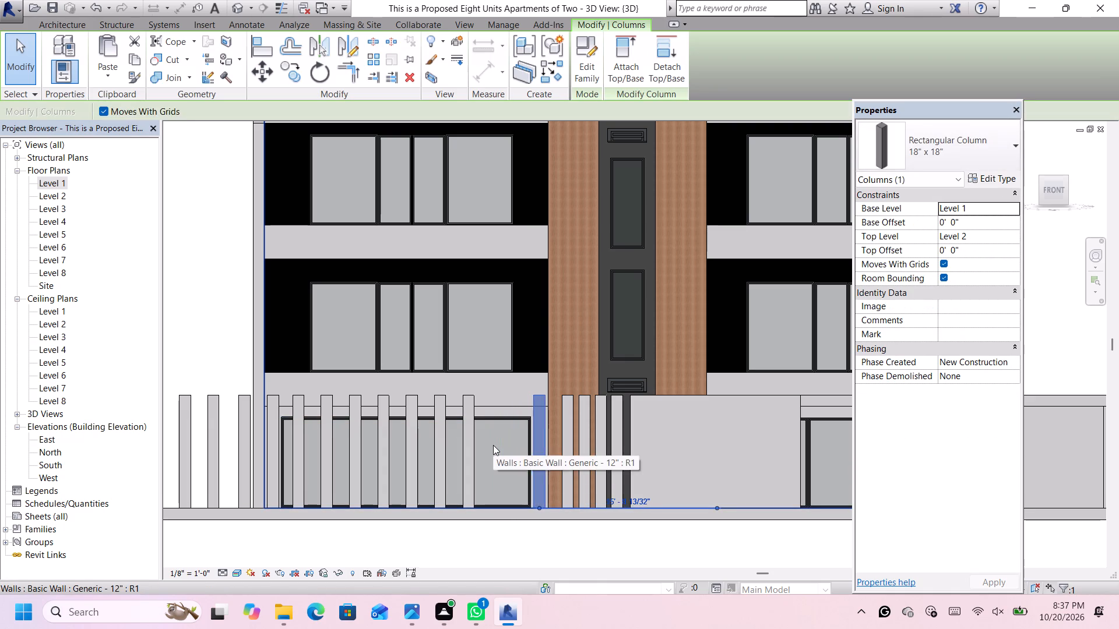
{"action": "key", "text": "Right"}
{"action": "key", "text": "Right"}
{"action": "key", "text": "Right"}
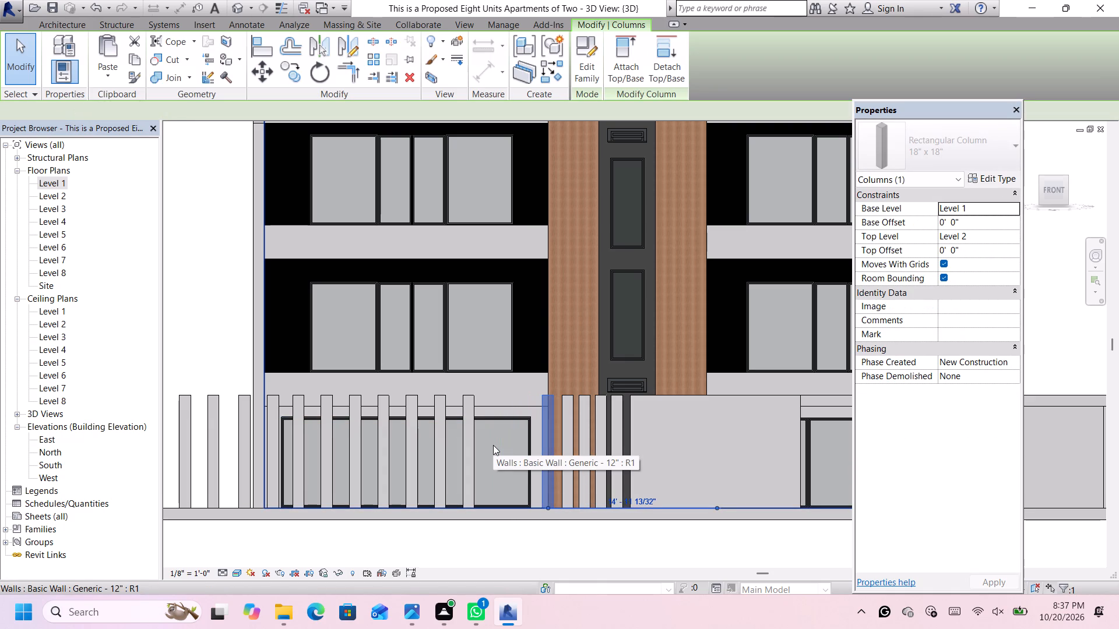
{"action": "key", "text": "Right"}
{"action": "key", "text": "Right"}
{"action": "key", "text": "Right"}
{"action": "key", "text": "Right"}
{"action": "key", "text": "Right"}
{"action": "key", "text": "Right"}
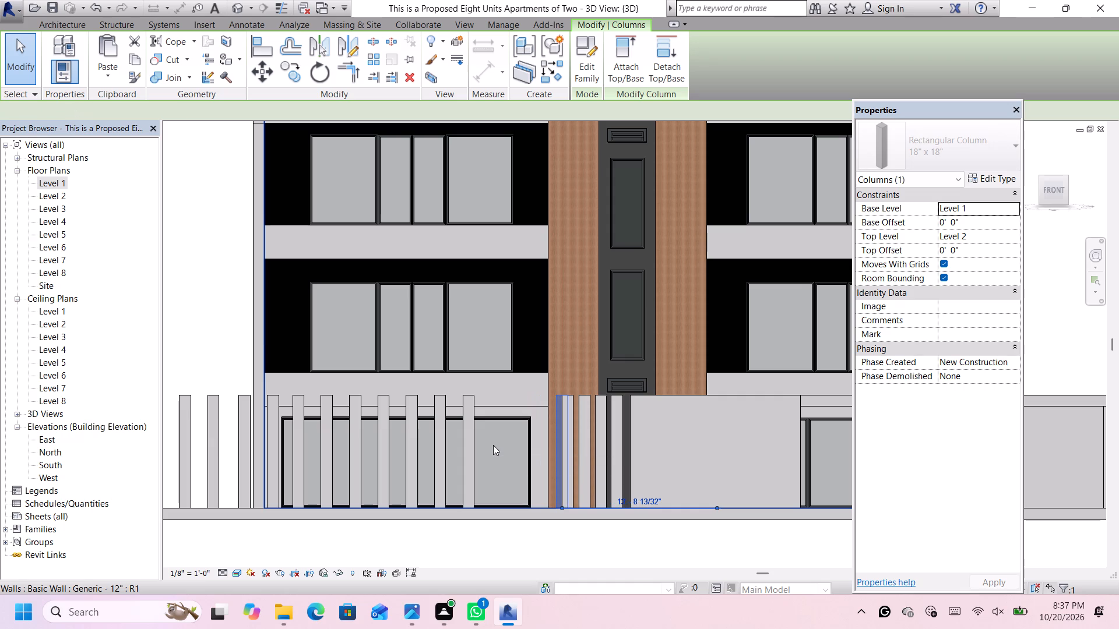
{"action": "key", "text": "Left"}
{"action": "key", "text": "Left"}
{"action": "key", "text": "Left"}
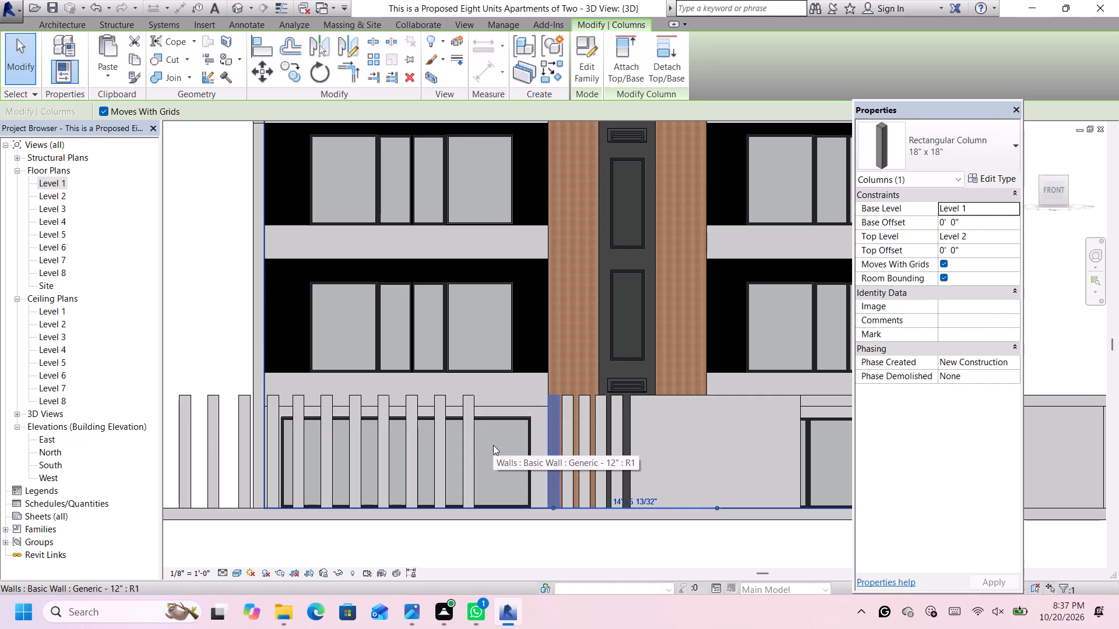
{"action": "key", "text": "Left"}
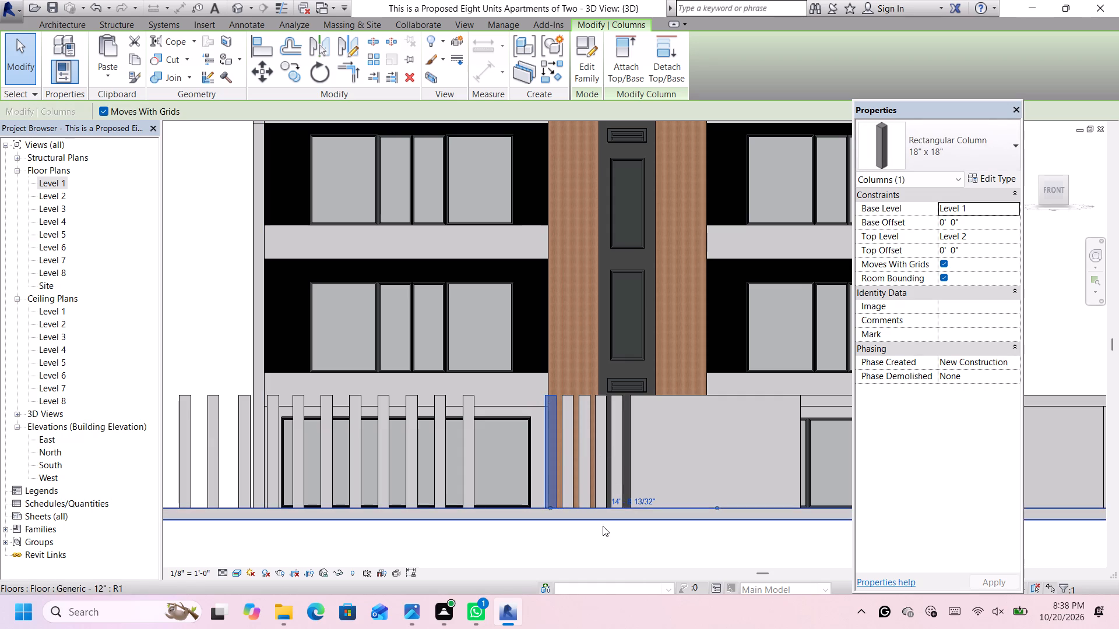
{"action": "left_click", "coordinate": [603, 540]}
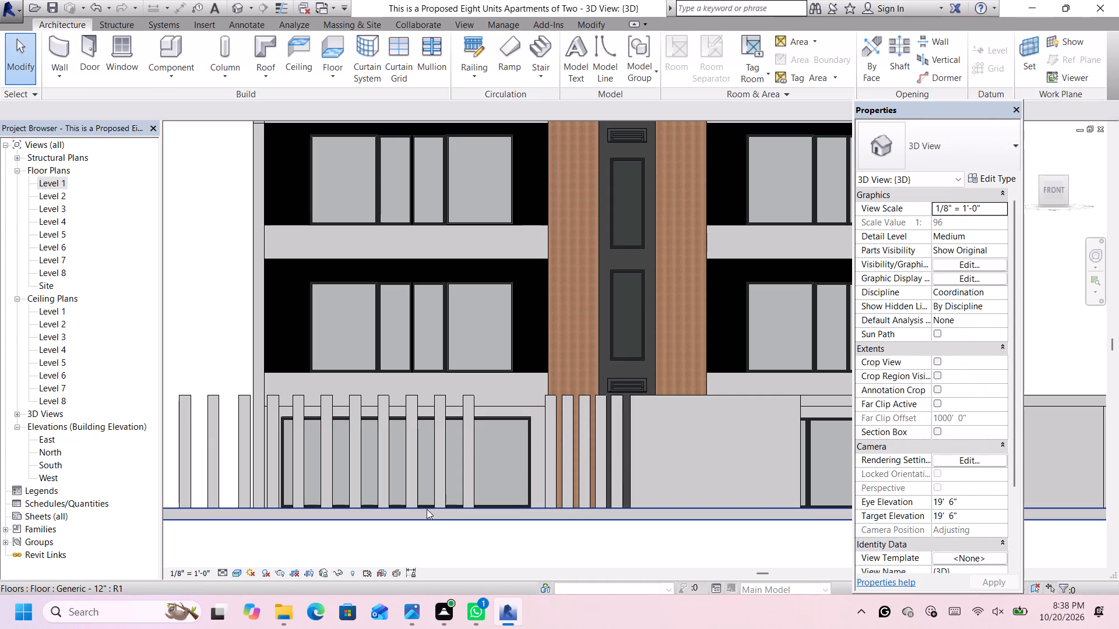
Move the sixth boundary column about 5' 9" toward the wall, matching the narrow gap between the fourth and fifth columns.
{"action": "left_click", "coordinate": [465, 440]}
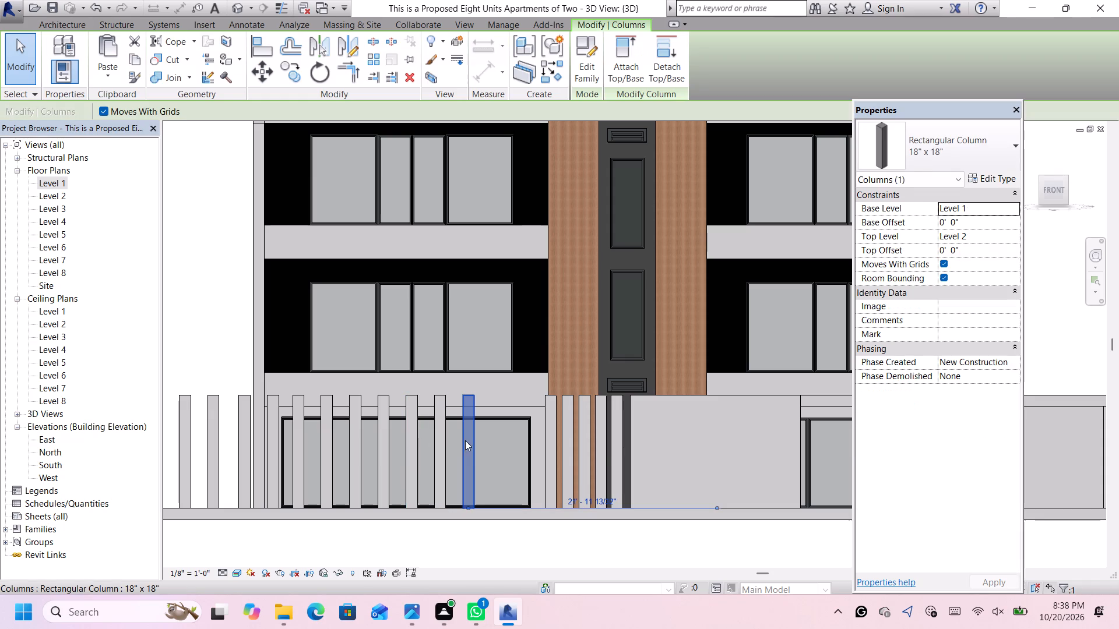
{"action": "key", "text": "Right"}
{"action": "key", "text": "Right"}
{"action": "key", "text": "Right"}
{"action": "key", "text": "Right"}
{"action": "key", "text": "Right"}
{"action": "key", "text": "Right"}
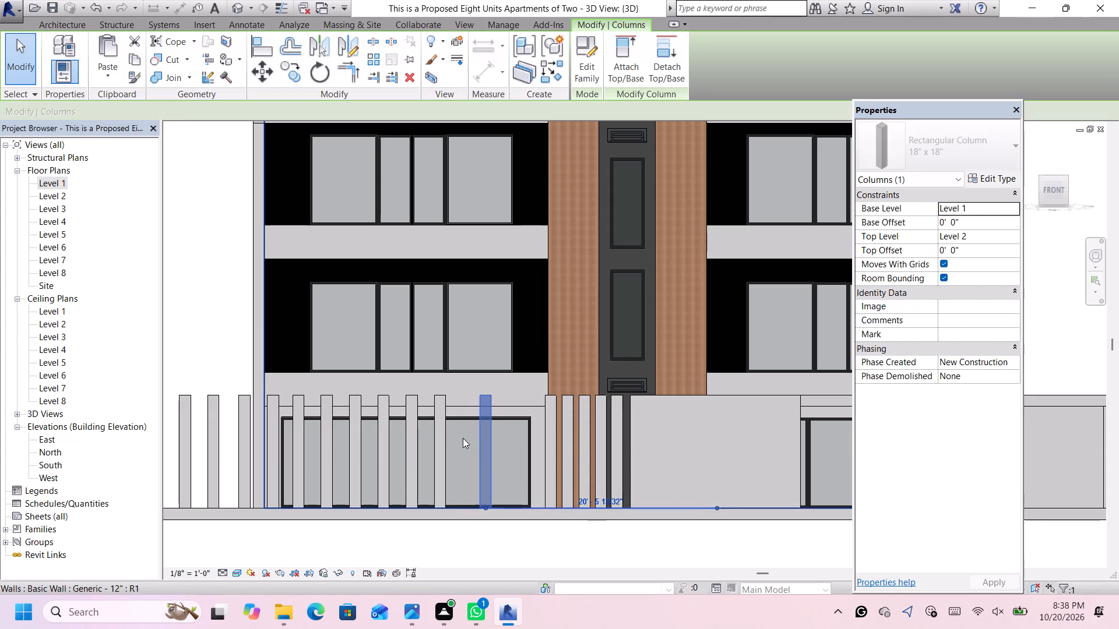
{"action": "key", "text": "Right"}
{"action": "key", "text": "Right"}
{"action": "key", "text": "Right"}
{"action": "key", "text": "Right"}
{"action": "key", "text": "Right"}
{"action": "key", "text": "Right"}
{"action": "key", "text": "Right"}
{"action": "key", "text": "Right"}
{"action": "key", "text": "Right"}
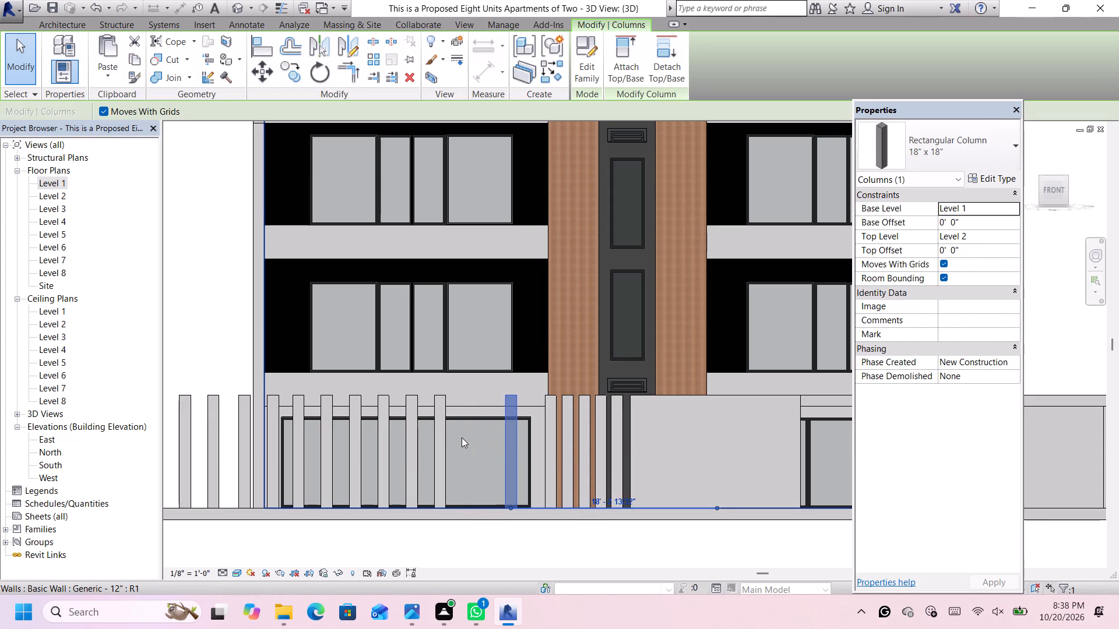
{"action": "key", "text": "Right"}
{"action": "key", "text": "Right"}
{"action": "key", "text": "Right"}
{"action": "key", "text": "Right"}
{"action": "key", "text": "Right"}
{"action": "key", "text": "Right"}
{"action": "key", "text": "Right"}
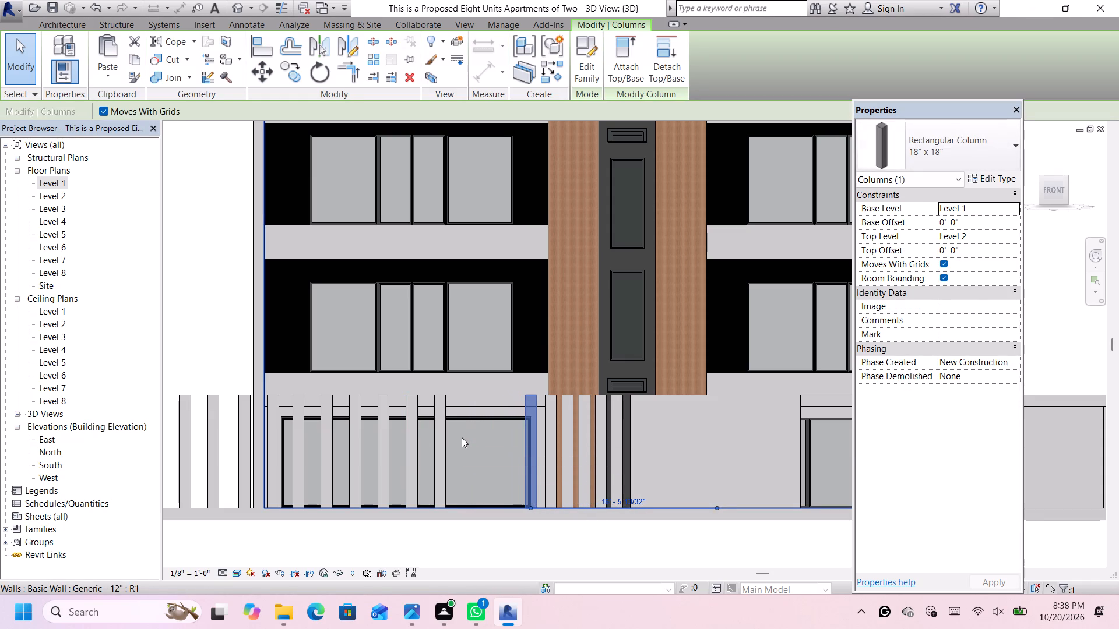
{"action": "key", "text": "Right"}
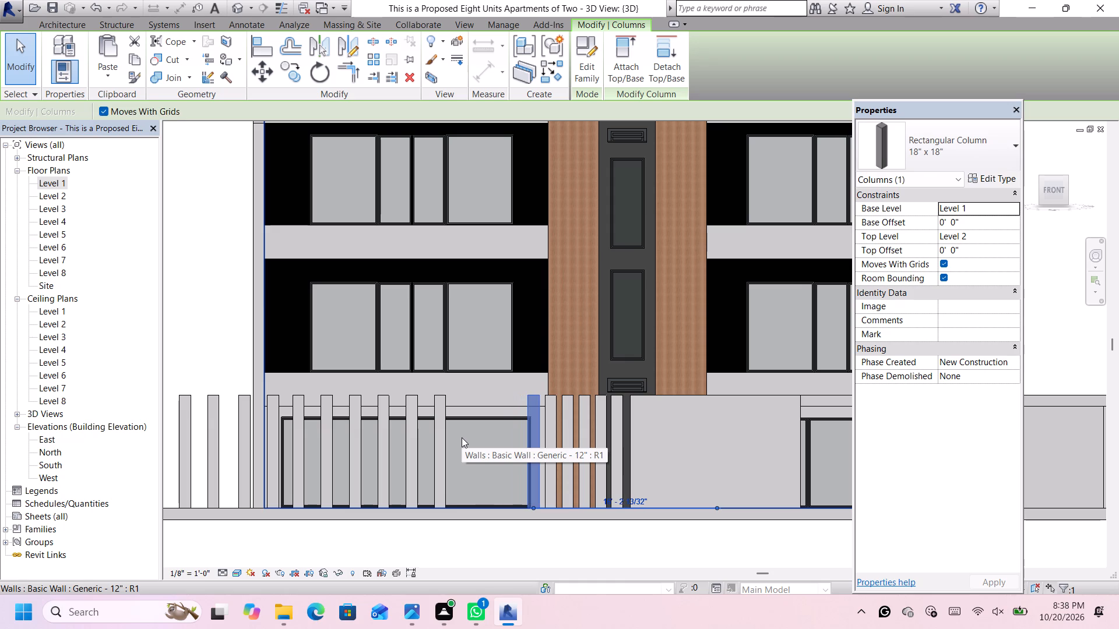
{"action": "key", "text": "Left"}
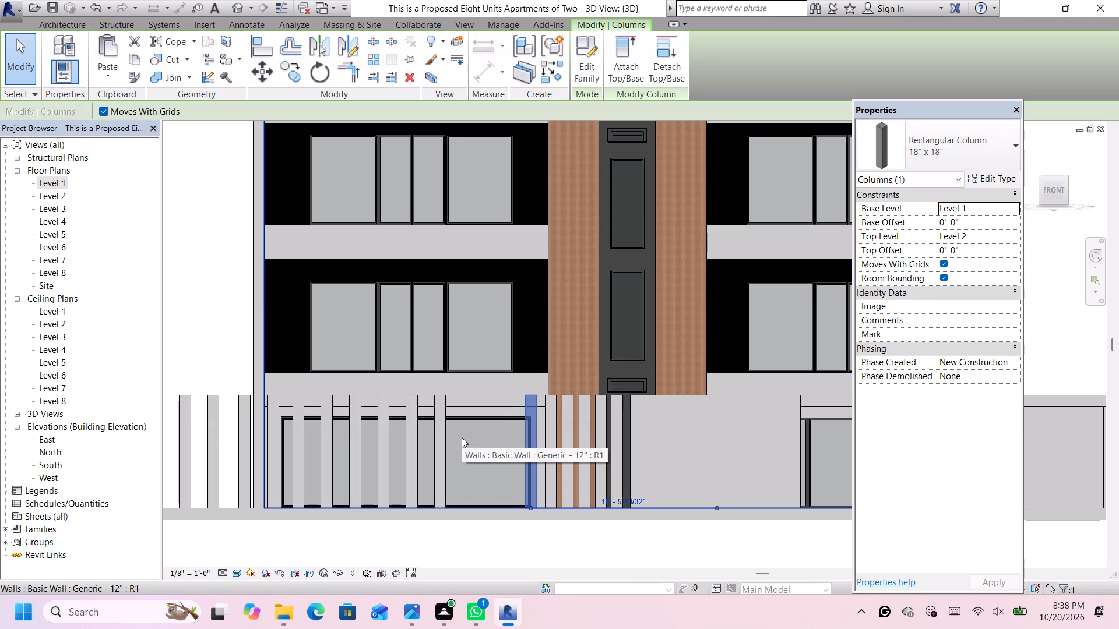
{"action": "key", "text": "Right"}
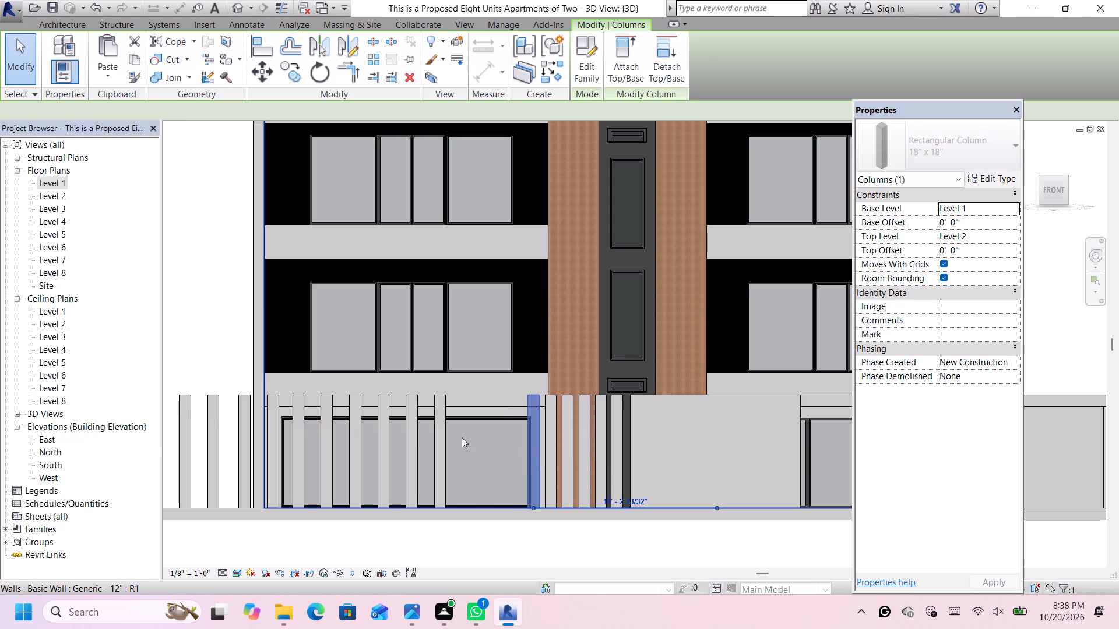
{"action": "scroll", "coordinate": [459, 489], "scroll_direction": "down", "scroll_amount": 3}
{"action": "left_click", "coordinate": [492, 539]}
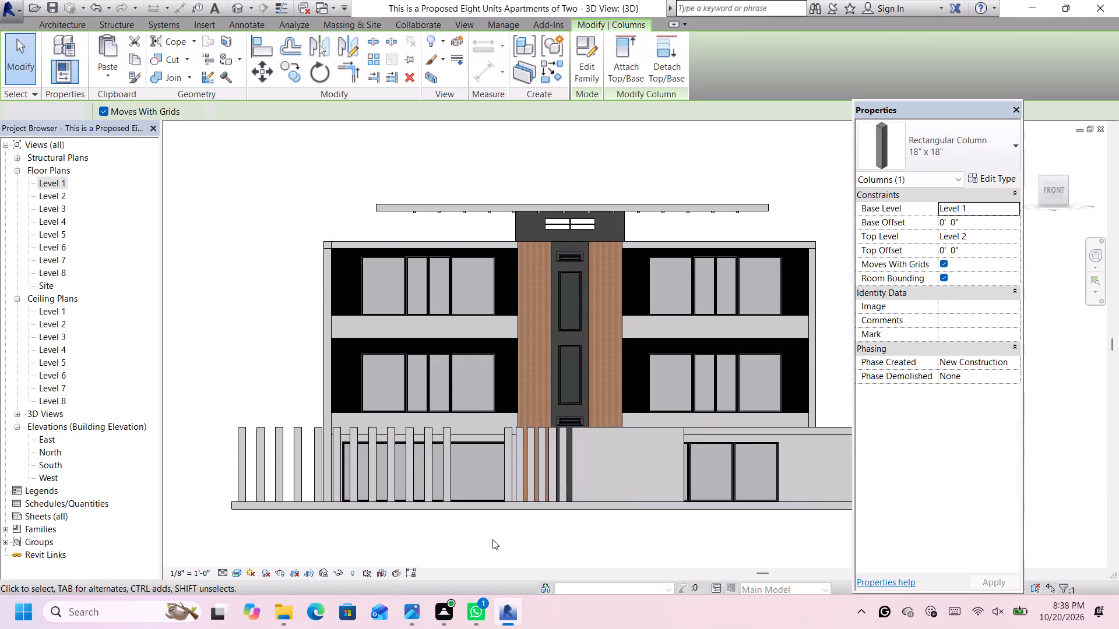
Move the seventh boundary column about 6' 9" toward the wall, leaving the same narrow gap beside the sixth column.
{"action": "scroll", "coordinate": [447, 481], "scroll_direction": "up", "scroll_amount": 5}
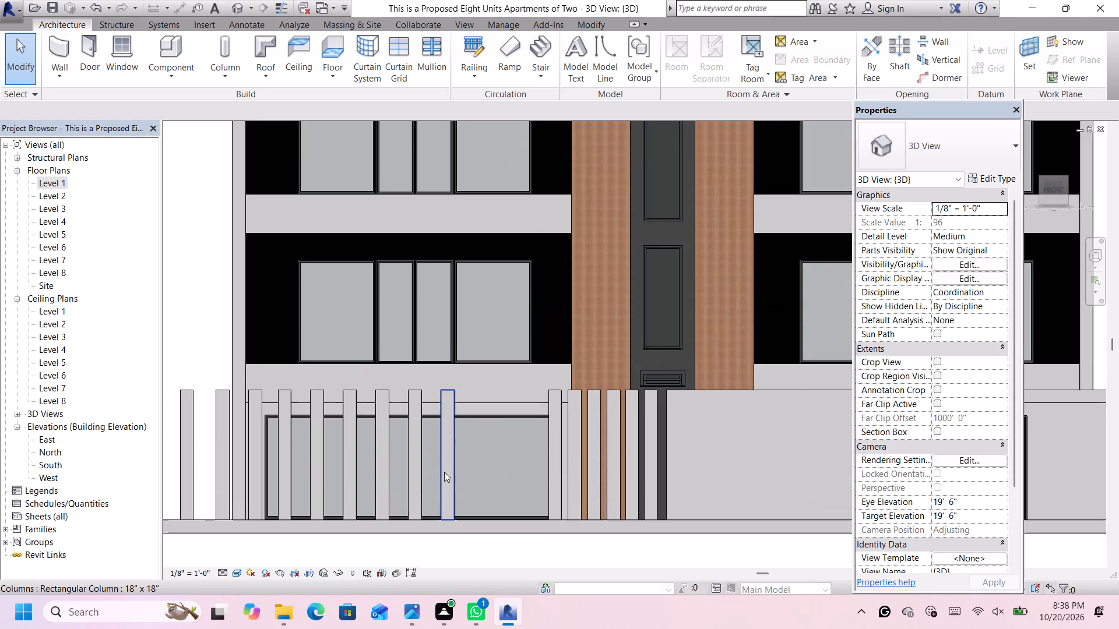
{"action": "left_click", "coordinate": [444, 472]}
{"action": "key", "text": "Right"}
{"action": "key", "text": "Right"}
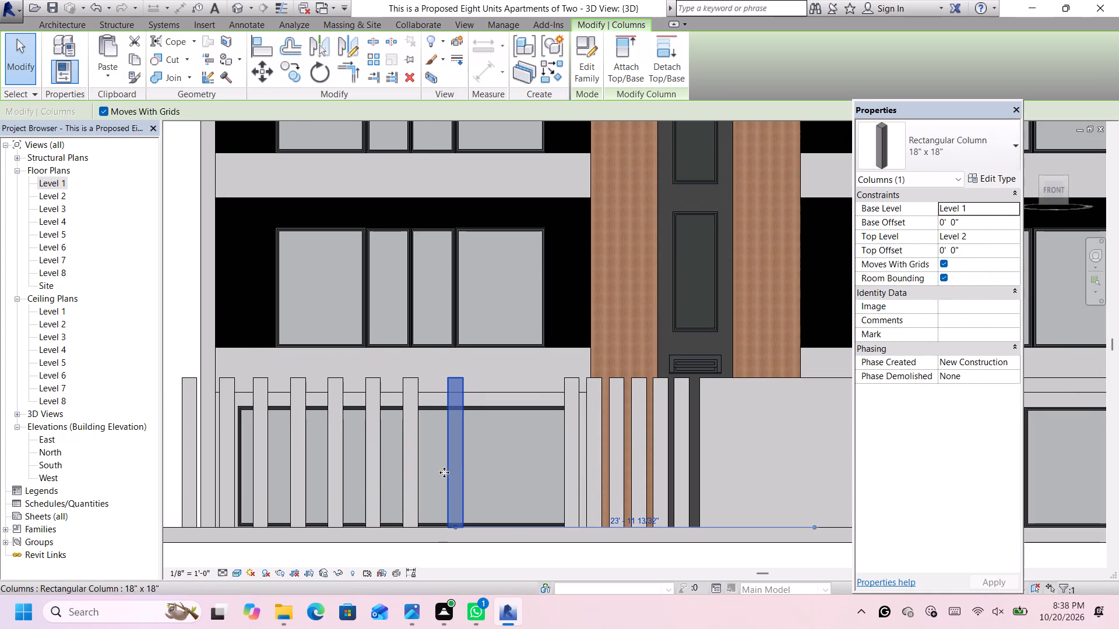
{"action": "key", "text": "Right"}
{"action": "key", "text": "Right"}
{"action": "key", "text": "Right"}
{"action": "key", "text": "Right"}
{"action": "key", "text": "Right"}
{"action": "key", "text": "Right"}
{"action": "key", "text": "Right"}
{"action": "key", "text": "Right"}
{"action": "key", "text": "Right"}
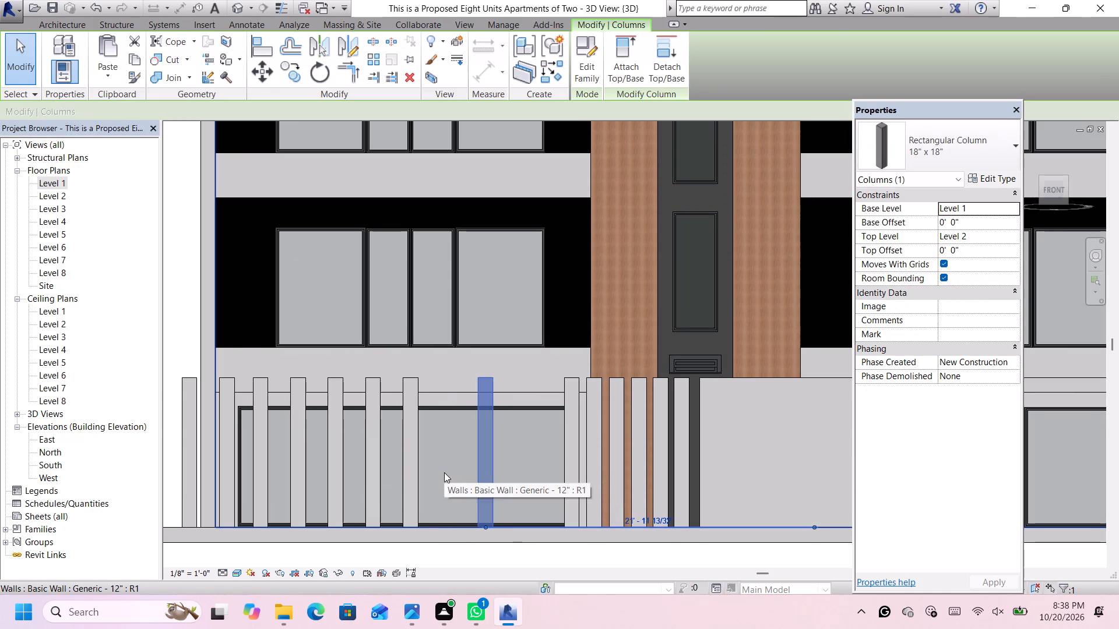
{"action": "key", "text": "Right"}
{"action": "key", "text": "Right"}
{"action": "key", "text": "Right"}
{"action": "key", "text": "Right"}
{"action": "key", "text": "Right"}
{"action": "key", "text": "Right"}
{"action": "key", "text": "Right"}
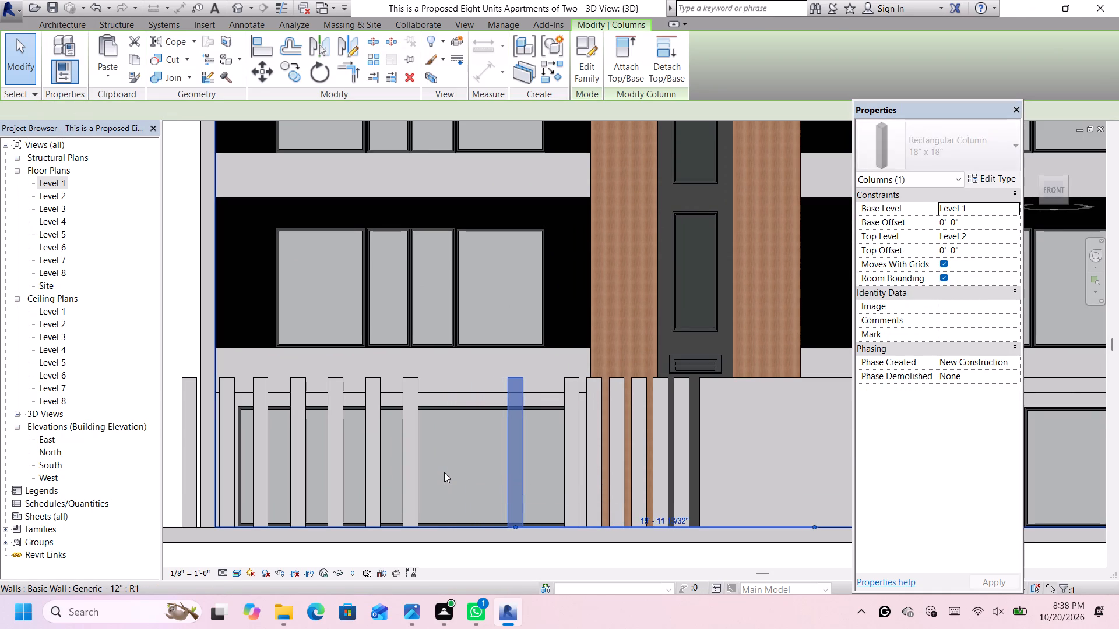
{"action": "key", "text": "Right"}
{"action": "key", "text": "Right"}
{"action": "key", "text": "Right"}
{"action": "key", "text": "Right"}
{"action": "key", "text": "Right"}
{"action": "key", "text": "Right"}
{"action": "key", "text": "Right"}
{"action": "key", "text": "Right"}
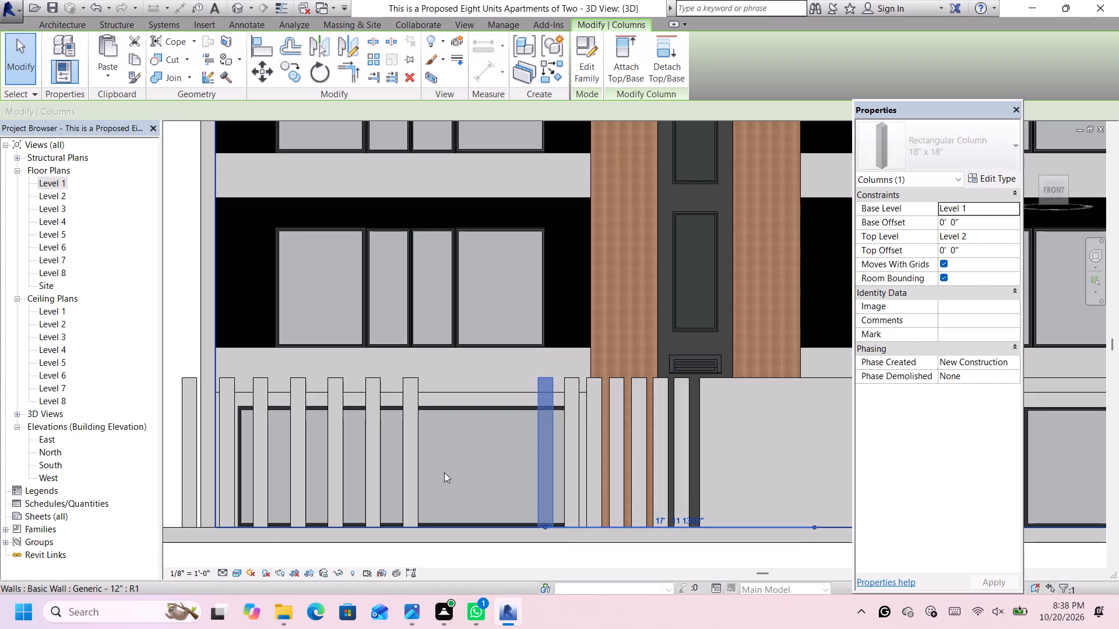
{"action": "key", "text": "Right"}
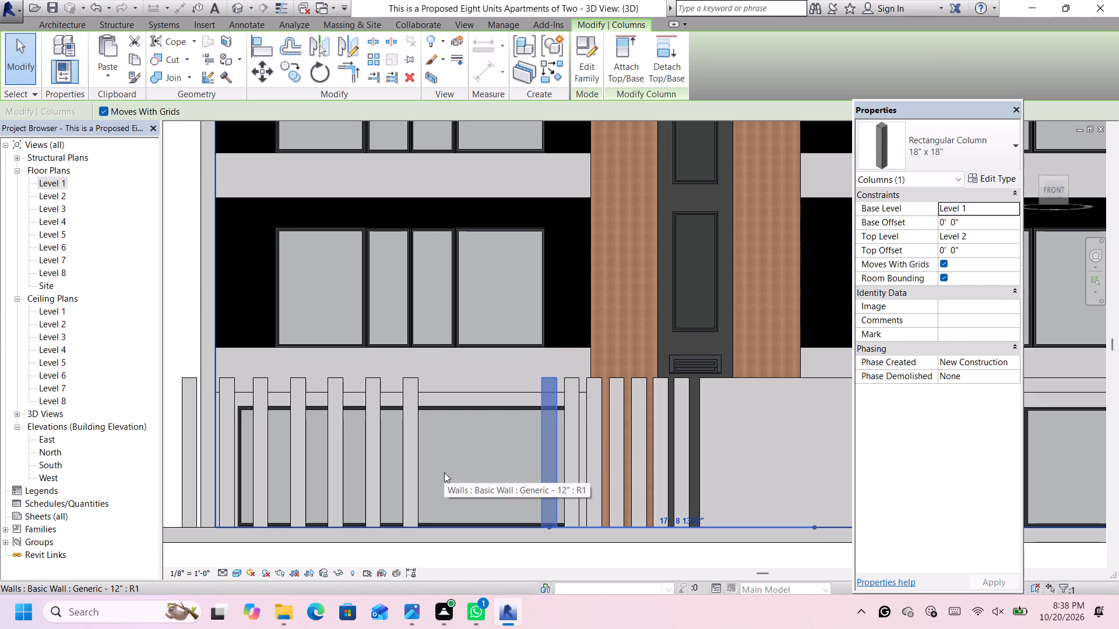
{"action": "scroll", "coordinate": [444, 472], "scroll_direction": "down", "scroll_amount": 5}
{"action": "left_click", "coordinate": [418, 548]}
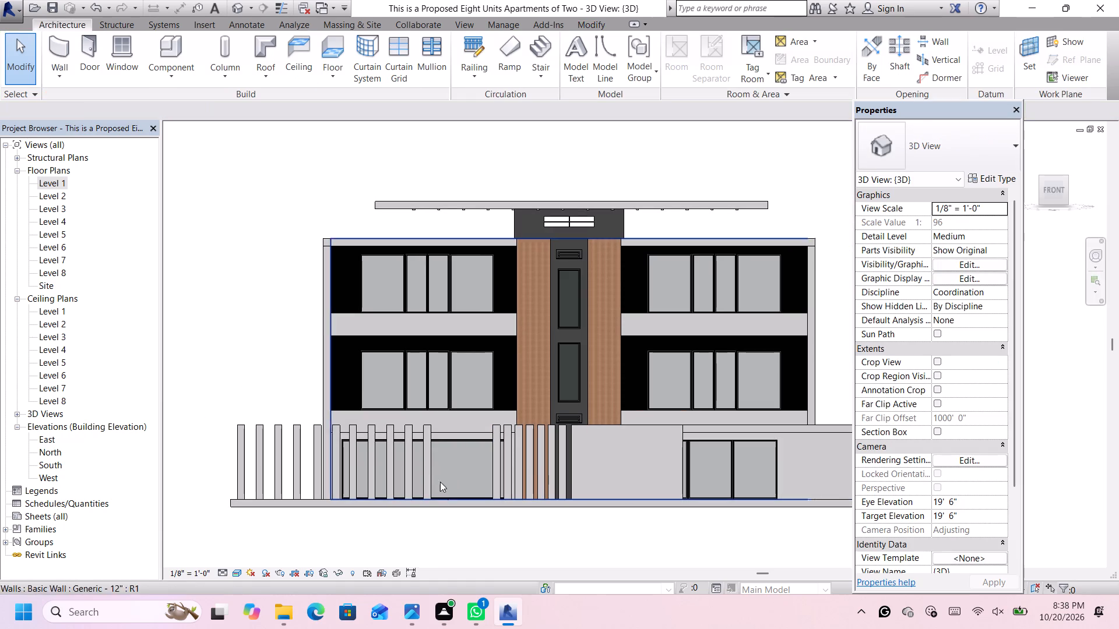
Move the eighth boundary column about 7' 9" toward the wall, keeping the same narrow gap beside the seventh column.
{"action": "left_click", "coordinate": [426, 468]}
{"action": "key", "text": "Right"}
{"action": "key", "text": "Right"}
{"action": "key", "text": "Right"}
{"action": "key", "text": "Right"}
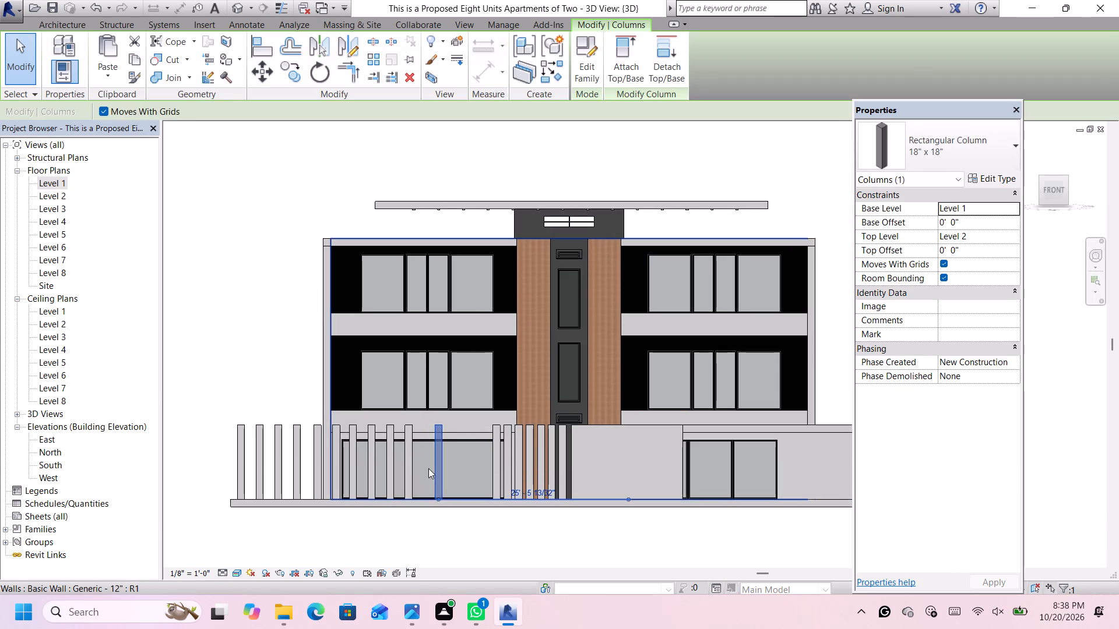
{"action": "key", "text": "Right"}
{"action": "key", "text": "Right"}
{"action": "key", "text": "Right"}
{"action": "key", "text": "Right"}
{"action": "key", "text": "Right"}
{"action": "key", "text": "Right"}
{"action": "key", "text": "Right"}
{"action": "key", "text": "Right"}
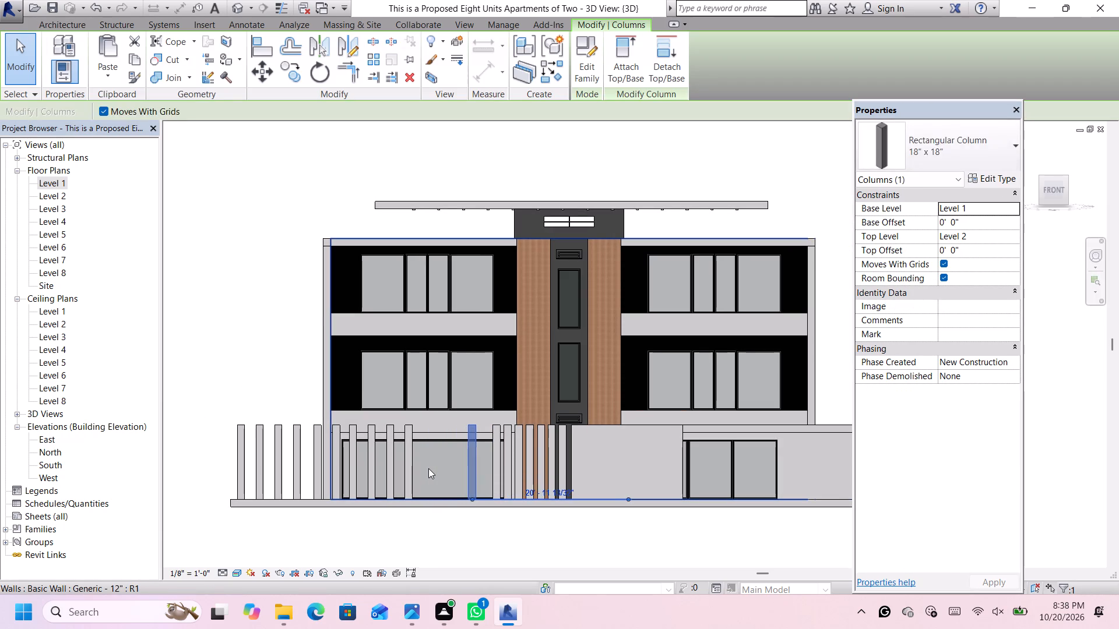
{"action": "key", "text": "Right"}
{"action": "key", "text": "Right"}
{"action": "key", "text": "Right"}
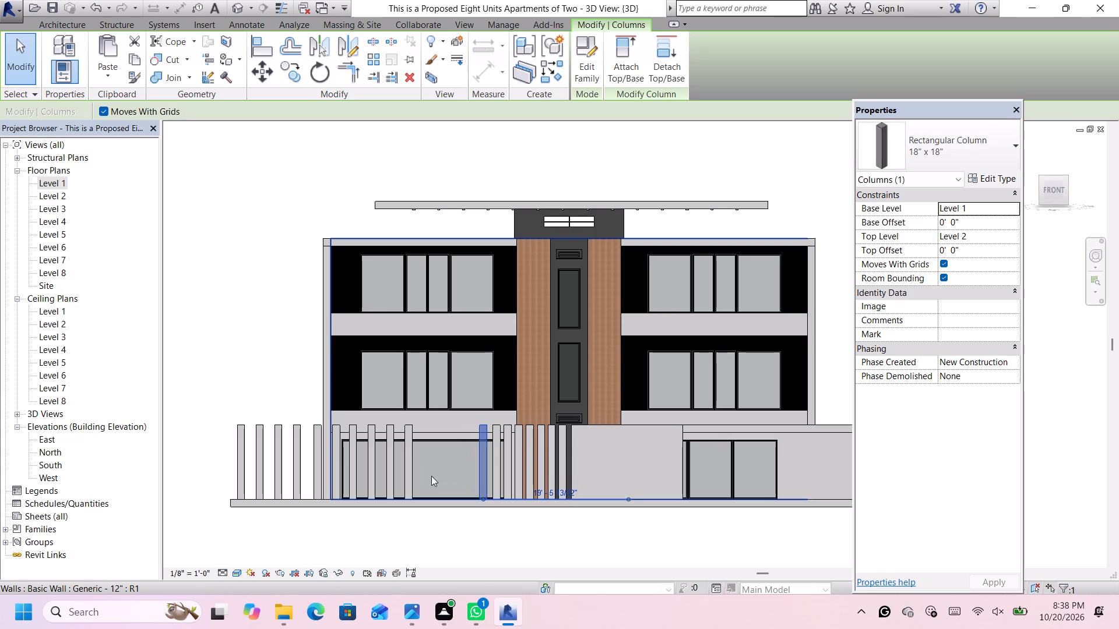
{"action": "scroll", "coordinate": [507, 511], "scroll_direction": "up", "scroll_amount": 5}
{"action": "key", "text": "Right"}
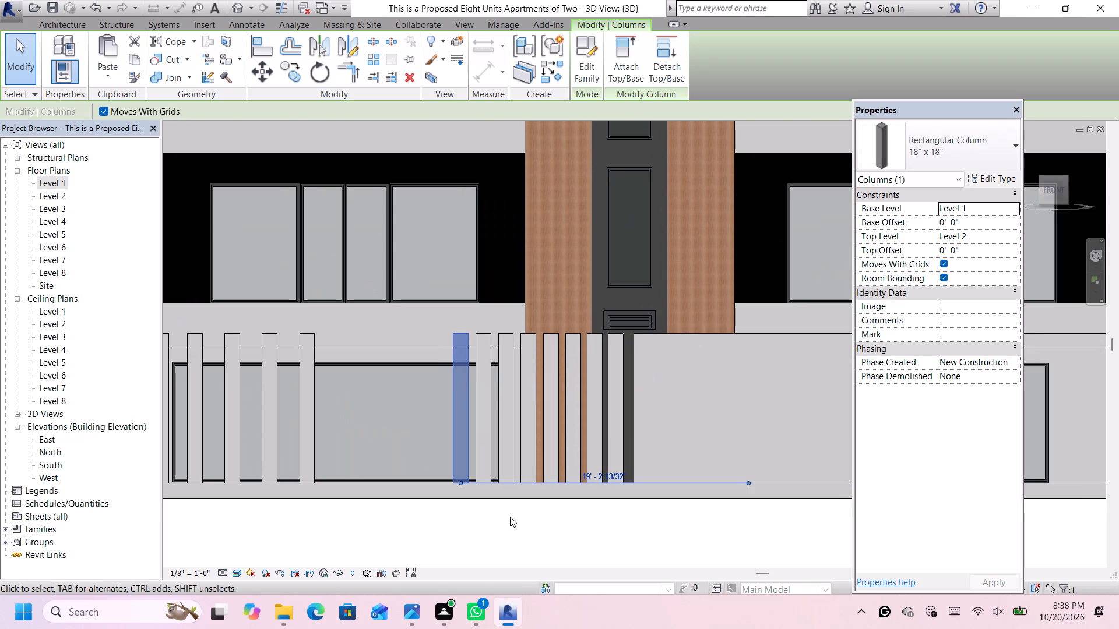
{"action": "left_click", "coordinate": [505, 526]}
Move the ninth boundary column about 8' 9" toward the wall, matching the narrow gap beside the eighth column.
{"action": "scroll", "coordinate": [503, 526], "scroll_direction": "down", "scroll_amount": 7}
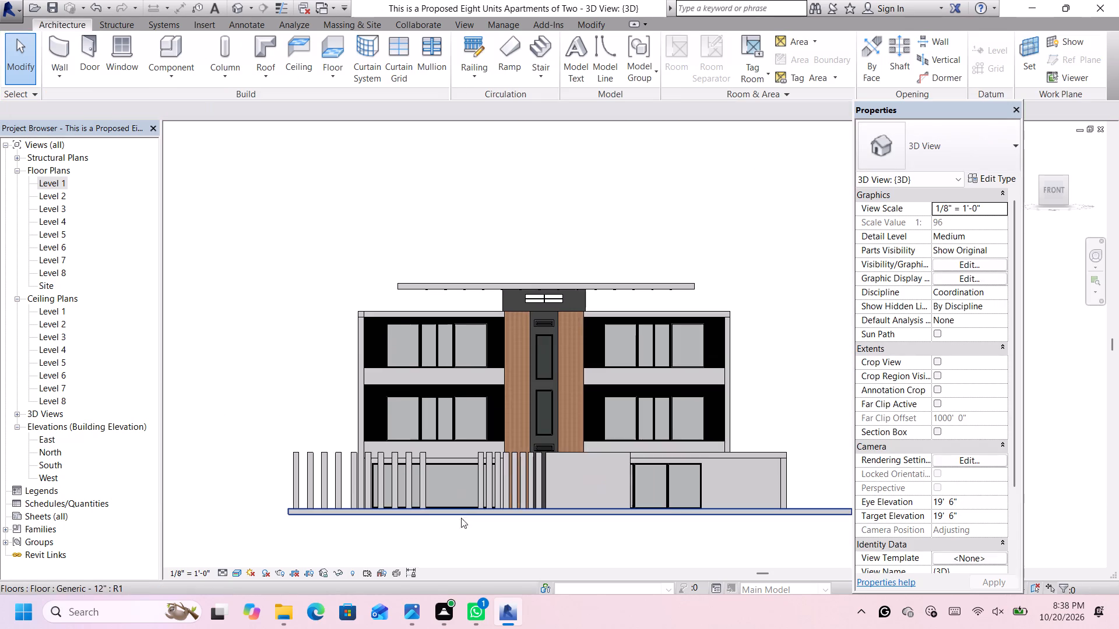
{"action": "scroll", "coordinate": [403, 461], "scroll_direction": "up", "scroll_amount": 2}
{"action": "left_click", "coordinate": [422, 476]}
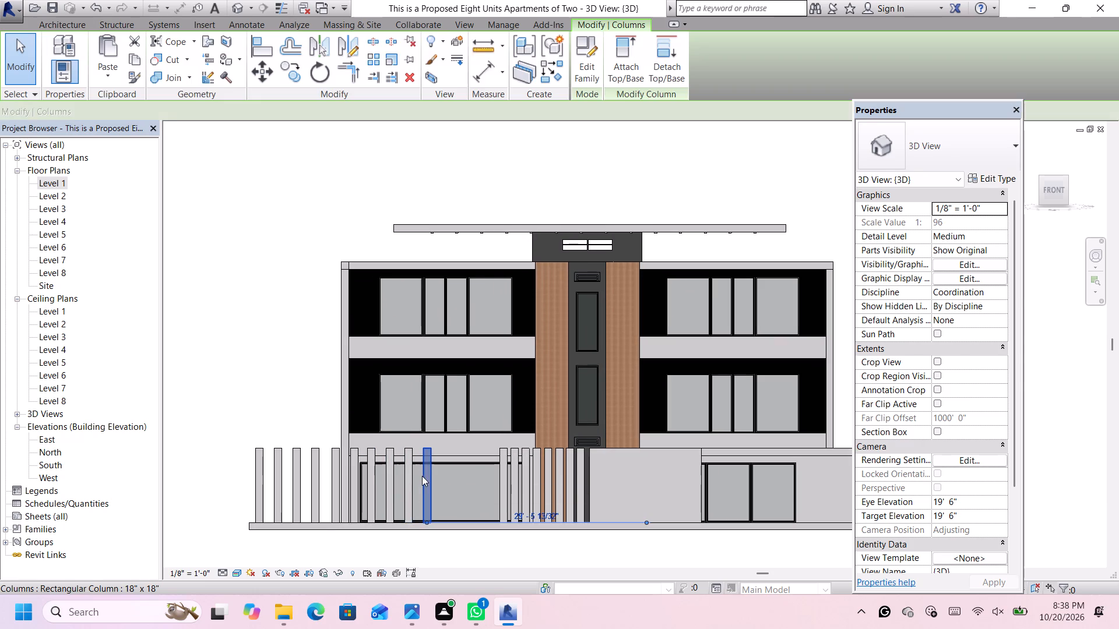
{"action": "key", "text": "Right"}
{"action": "key", "text": "Right"}
{"action": "key", "text": "Right"}
{"action": "key", "text": "Right"}
{"action": "key", "text": "Right"}
{"action": "key", "text": "Right"}
{"action": "key", "text": "Right"}
{"action": "key", "text": "Right"}
{"action": "key", "text": "Right"}
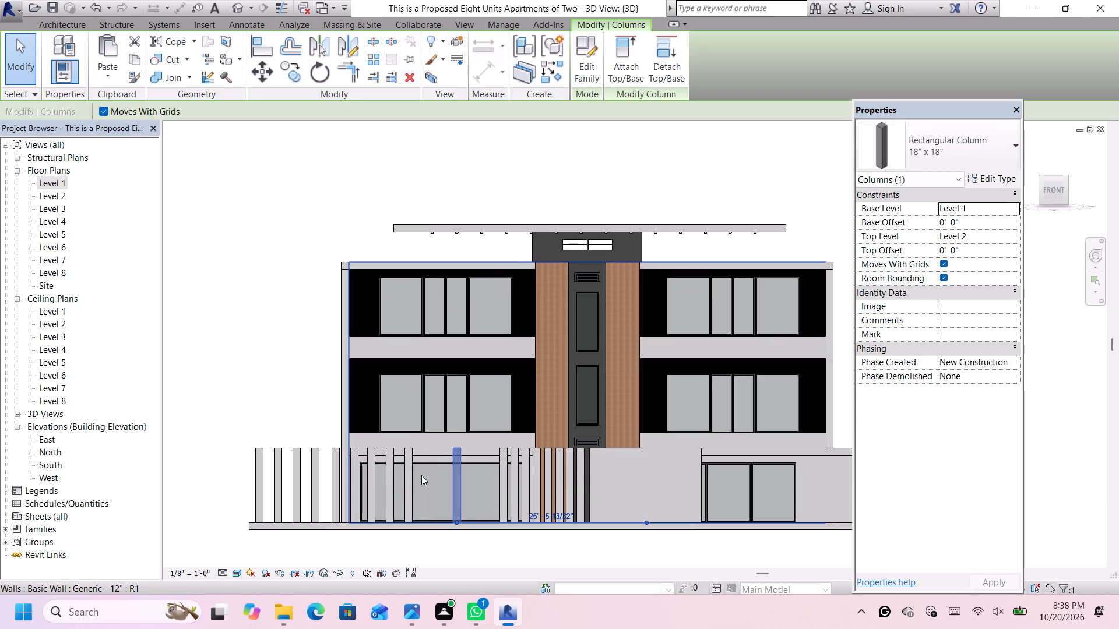
{"action": "key", "text": "Right"}
{"action": "key", "text": "Right"}
{"action": "key", "text": "Right"}
{"action": "key", "text": "Right"}
{"action": "key", "text": "Right"}
{"action": "key", "text": "Right"}
{"action": "key", "text": "Right"}
{"action": "key", "text": "Right"}
{"action": "key", "text": "Right"}
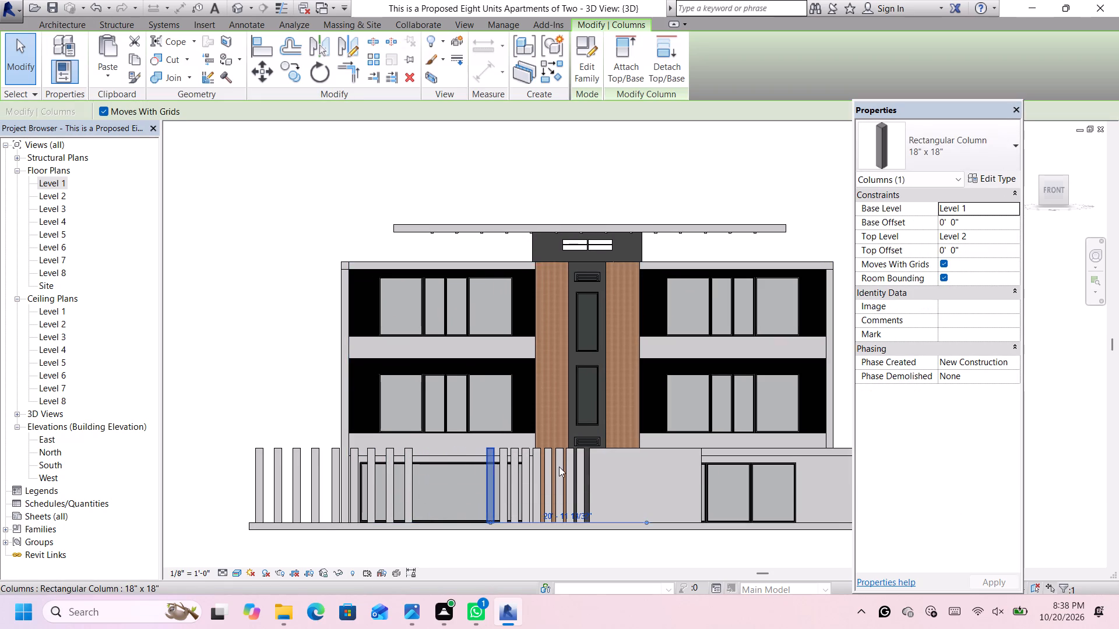
{"action": "scroll", "coordinate": [559, 467], "scroll_direction": "up", "scroll_amount": 5}
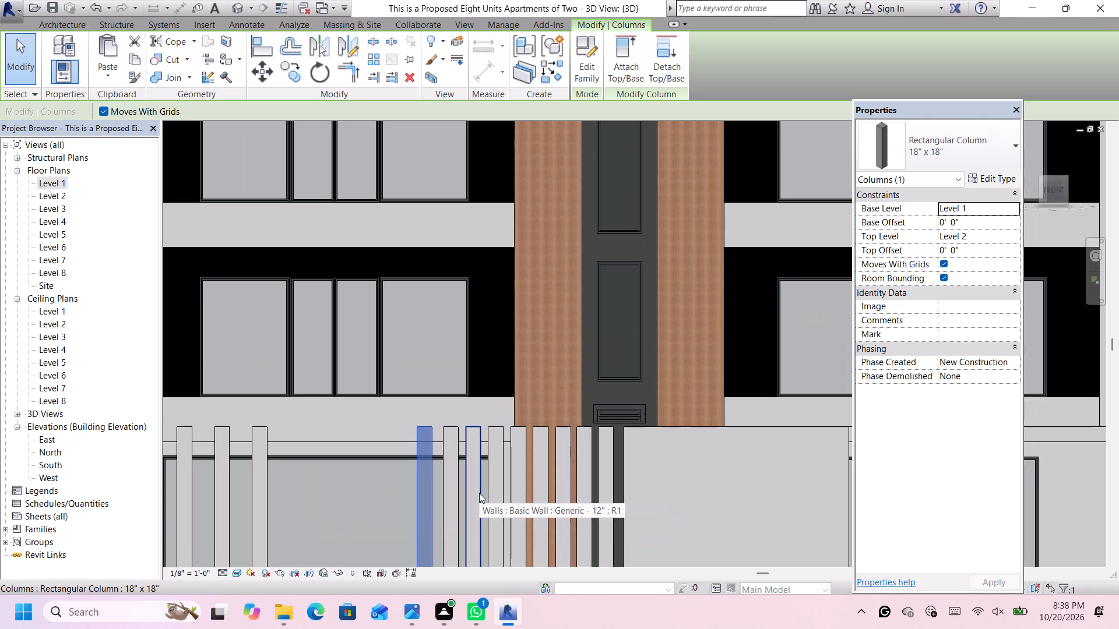
{"action": "key", "text": "Right"}
Move the tenth boundary column about 9' 10" toward the wall, close beside the ninth column.
{"action": "scroll", "coordinate": [479, 493], "scroll_direction": "down", "scroll_amount": 7}
{"action": "scroll", "coordinate": [382, 520], "scroll_direction": "up", "scroll_amount": 3}
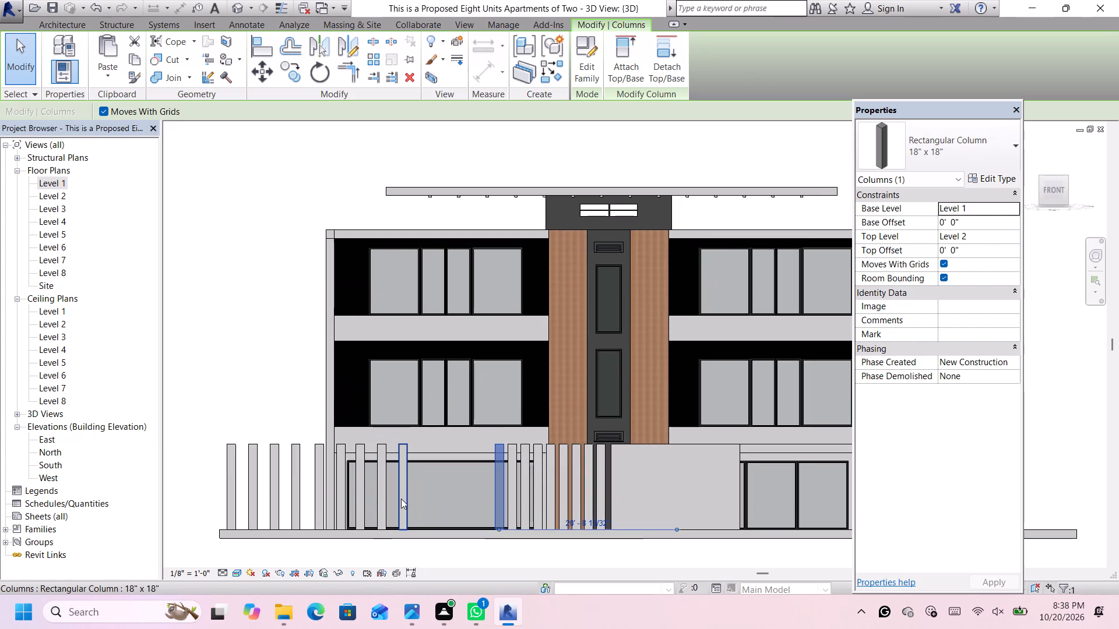
{"action": "left_click", "coordinate": [401, 499]}
{"action": "key", "text": "Right"}
{"action": "key", "text": "Right"}
{"action": "key", "text": "Right"}
{"action": "key", "text": "Right"}
{"action": "key", "text": "Right"}
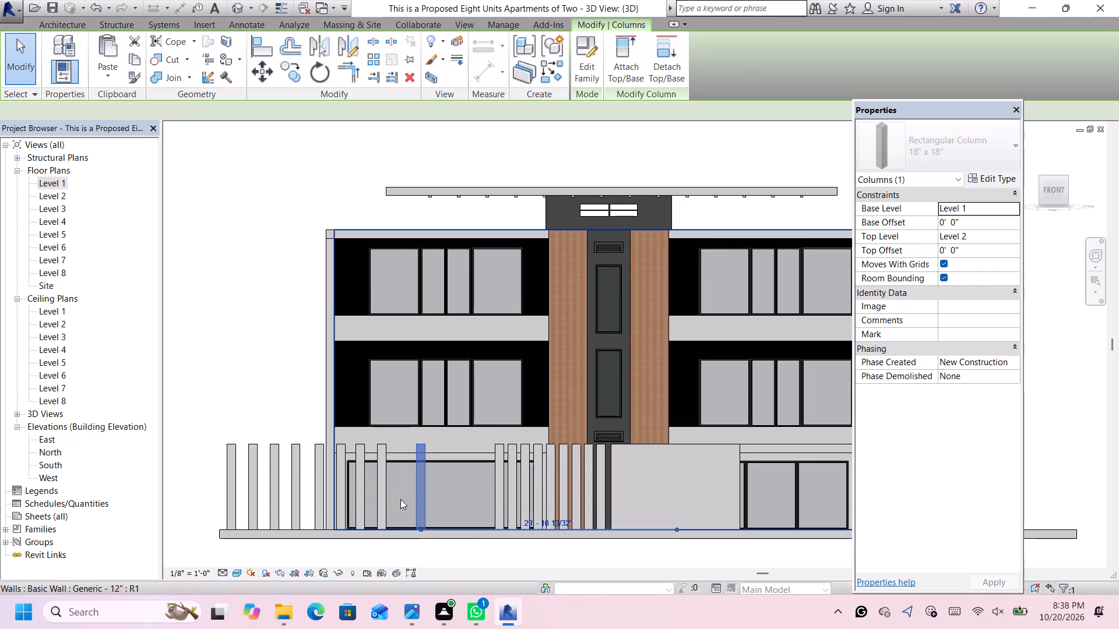
{"action": "key", "text": "Right"}
{"action": "key", "text": "Right"}
{"action": "key", "text": "Right"}
{"action": "key", "text": "Right"}
{"action": "key", "text": "Right"}
{"action": "key", "text": "Right"}
{"action": "key", "text": "Right"}
{"action": "key", "text": "Right"}
{"action": "key", "text": "Right"}
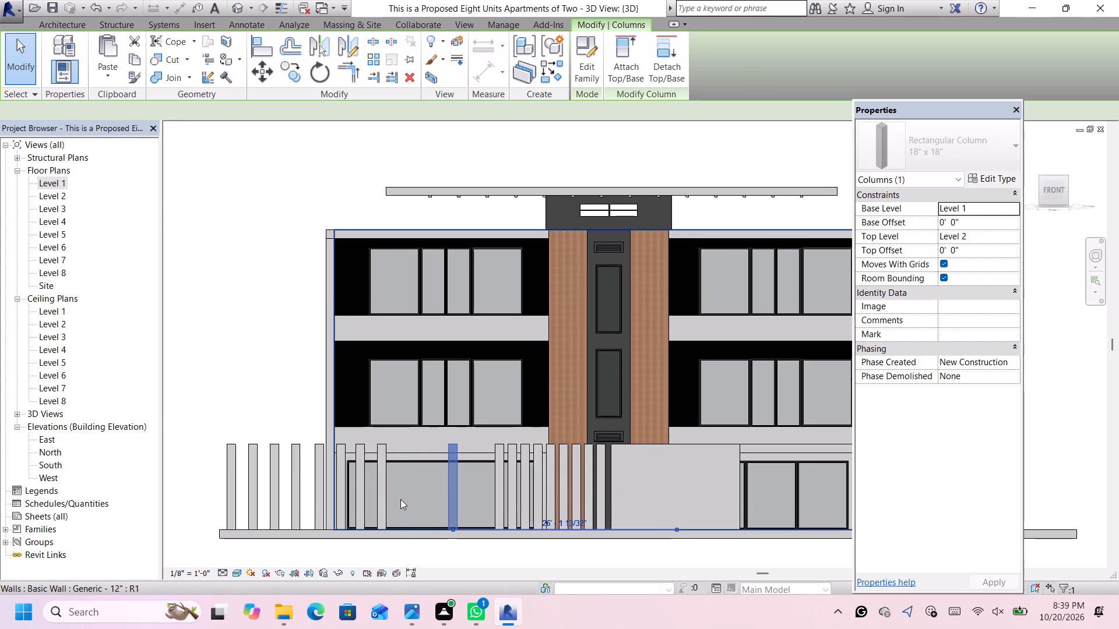
{"action": "key", "text": "Right"}
{"action": "key", "text": "Right"}
{"action": "key", "text": "Right"}
{"action": "key", "text": "Right"}
{"action": "key", "text": "Right"}
{"action": "key", "text": "Right"}
{"action": "key", "text": "Right"}
{"action": "key", "text": "Right"}
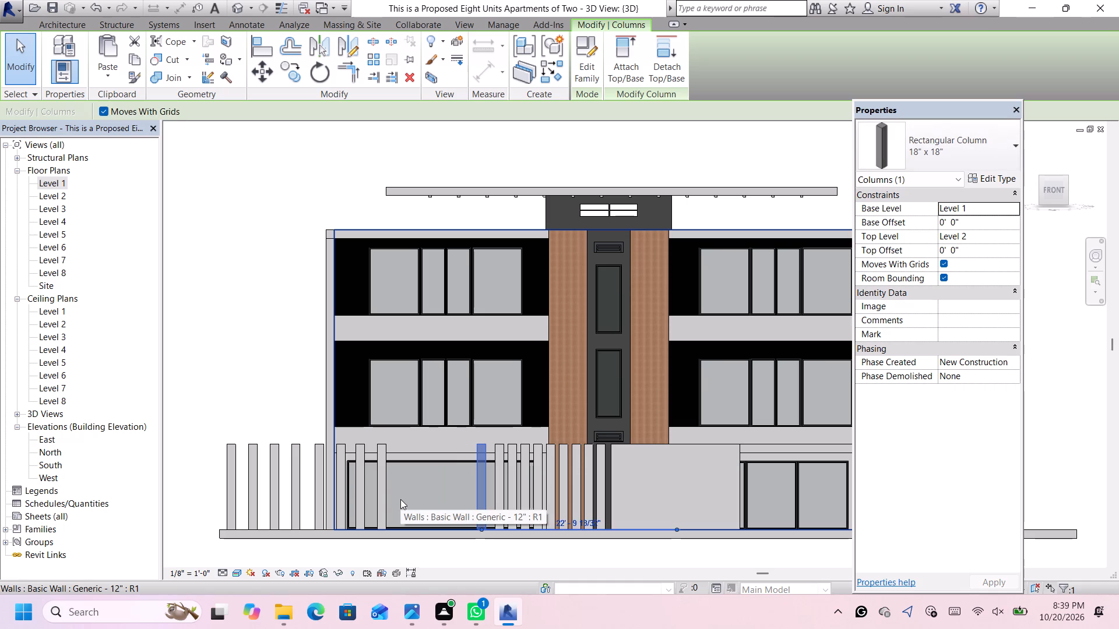
{"action": "key", "text": "Right"}
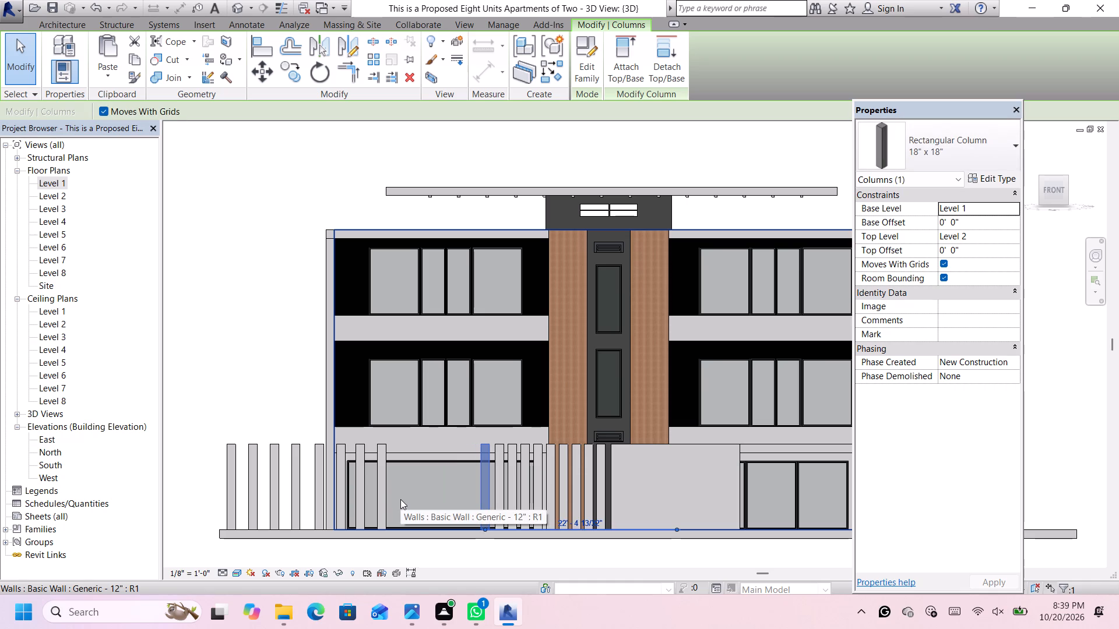
{"action": "scroll", "coordinate": [477, 487], "scroll_direction": "up", "scroll_amount": 3}
{"action": "scroll", "coordinate": [507, 504], "scroll_direction": "down", "scroll_amount": 1}
{"action": "scroll", "coordinate": [513, 516], "scroll_direction": "up", "scroll_amount": 2}
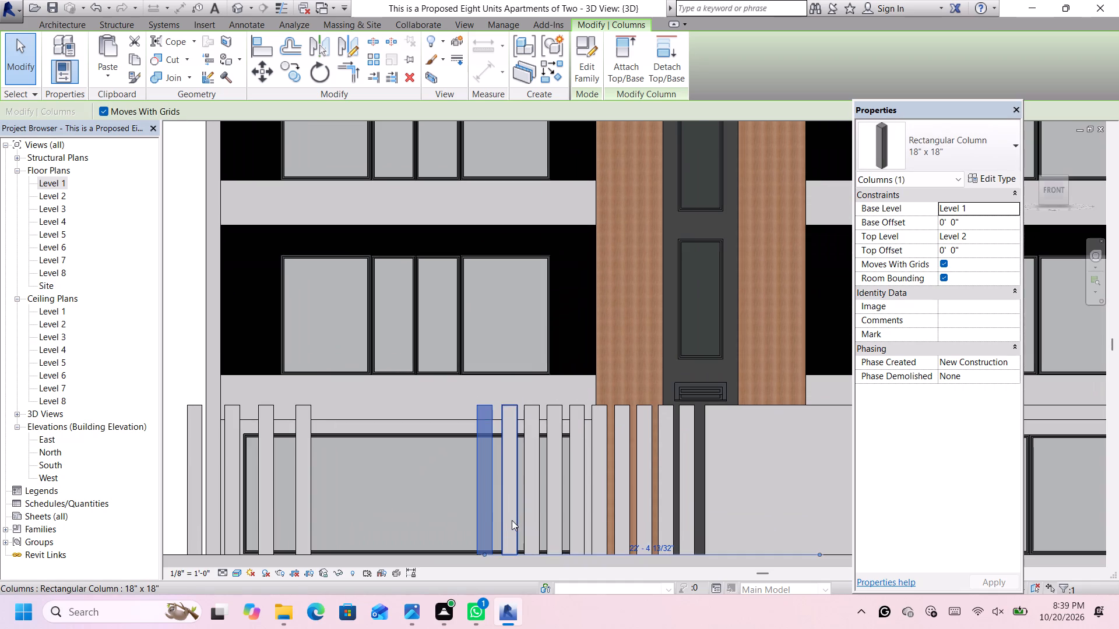
{"action": "key", "text": "Right"}
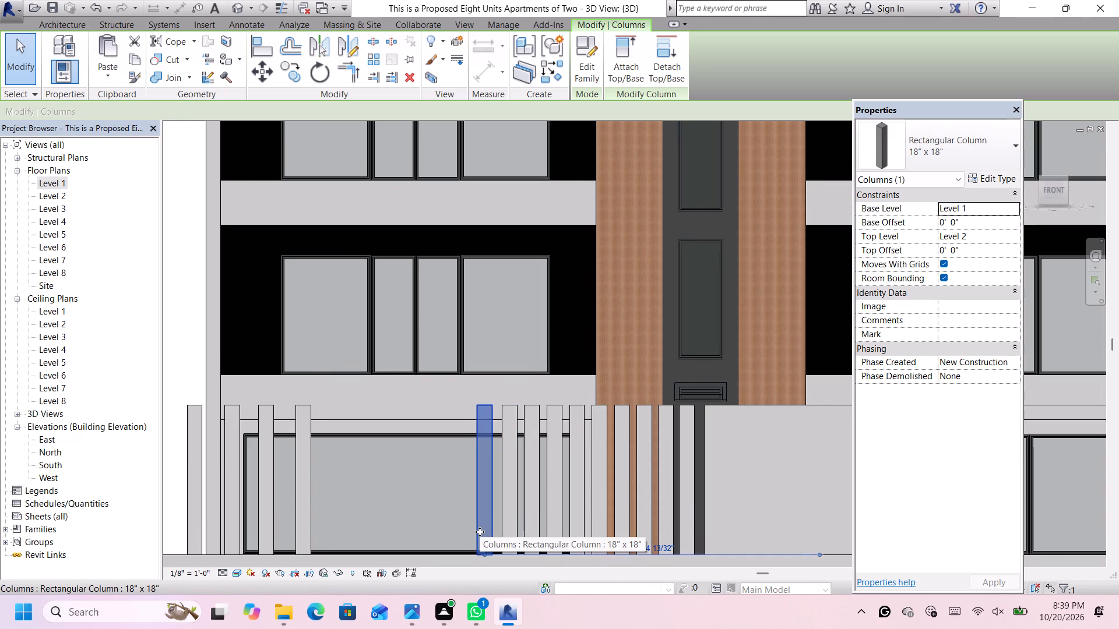
{"action": "scroll", "coordinate": [480, 532], "scroll_direction": "down", "scroll_amount": 8}
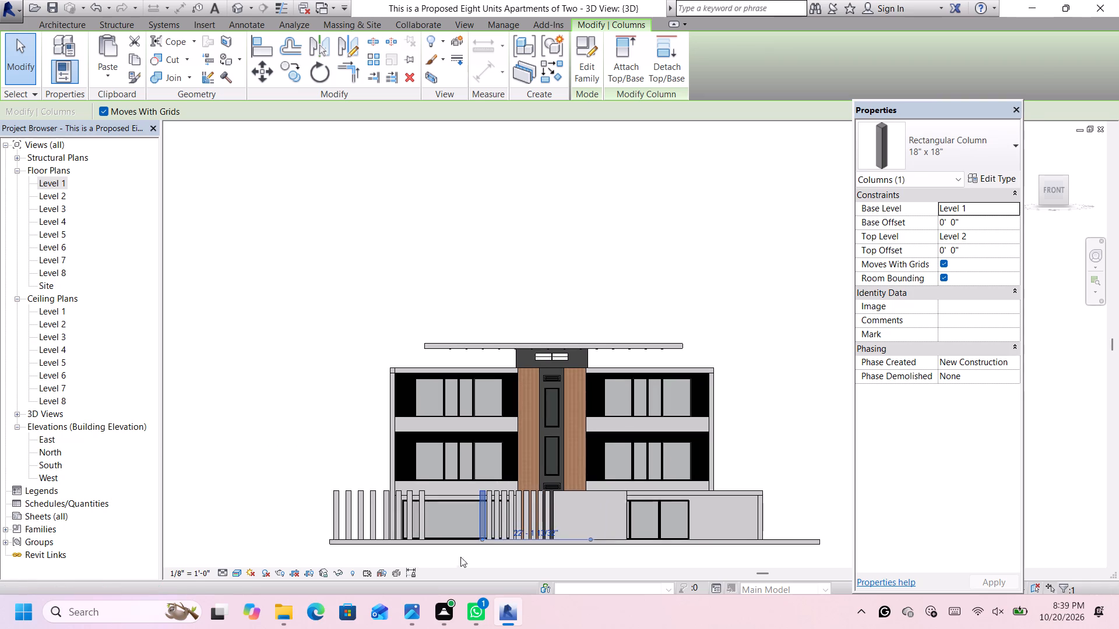
{"action": "scroll", "coordinate": [442, 567], "scroll_direction": "up", "scroll_amount": 6}
{"action": "left_click", "coordinate": [406, 552]}
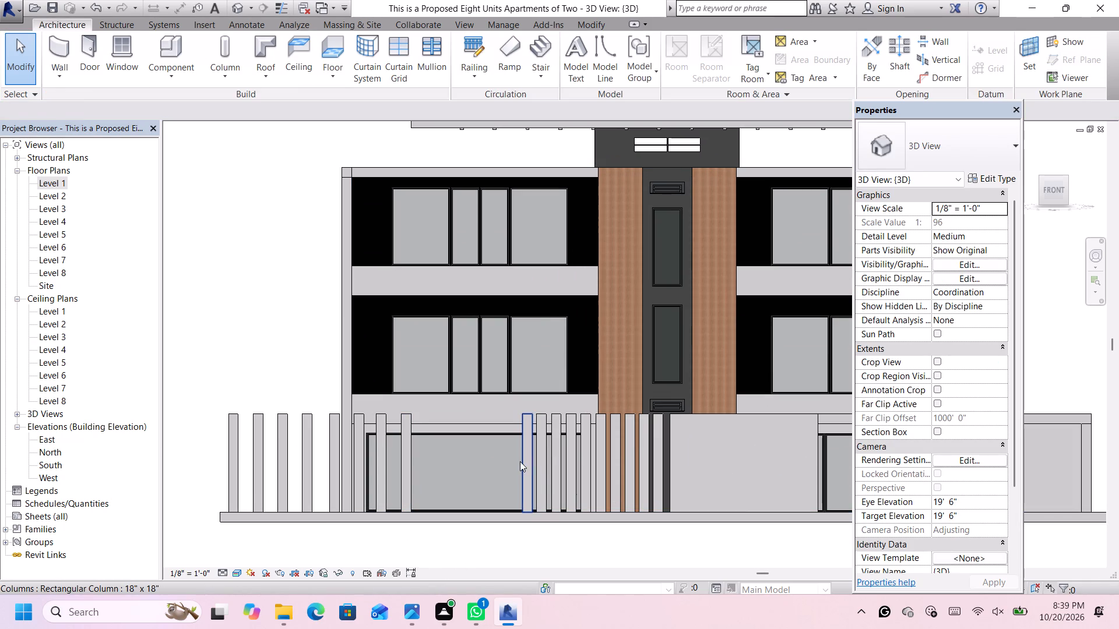
Nudge the tenth boundary column slightly to even out its narrow gap beside the ninth column.
{"action": "left_click", "coordinate": [519, 461]}
{"action": "key", "text": "Left"}
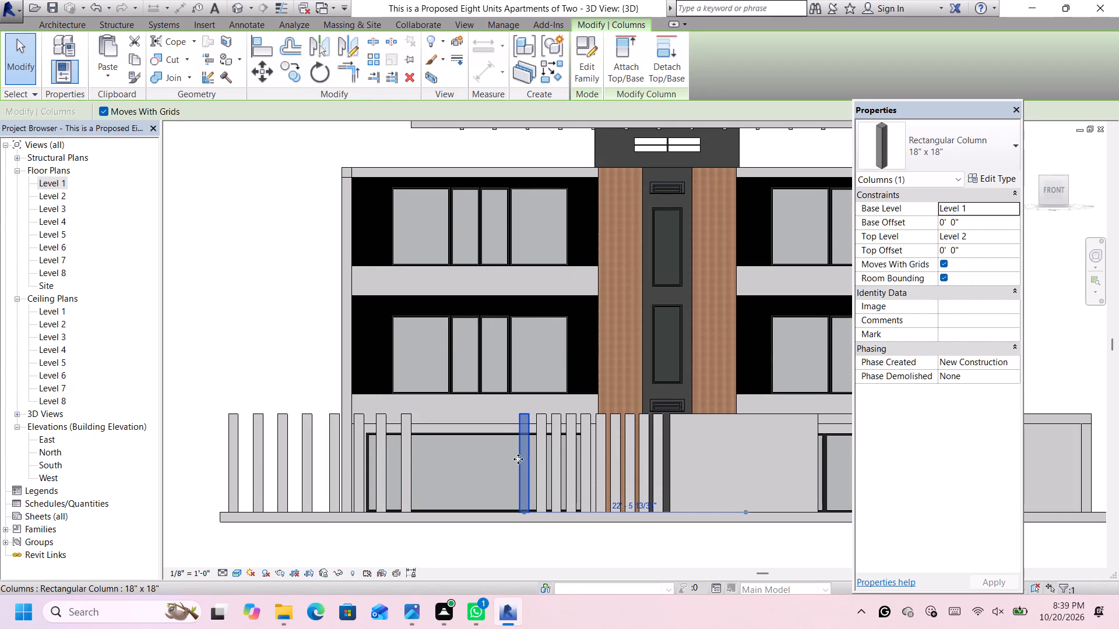
{"action": "scroll", "coordinate": [539, 482], "scroll_direction": "up", "scroll_amount": 5}
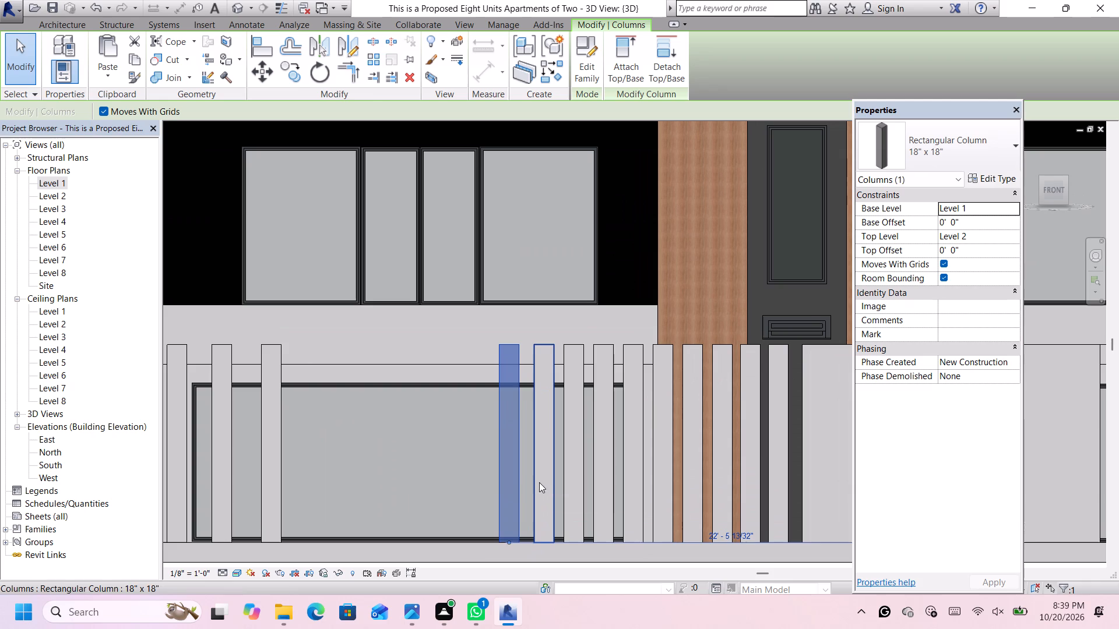
{"action": "key", "text": "Right"}
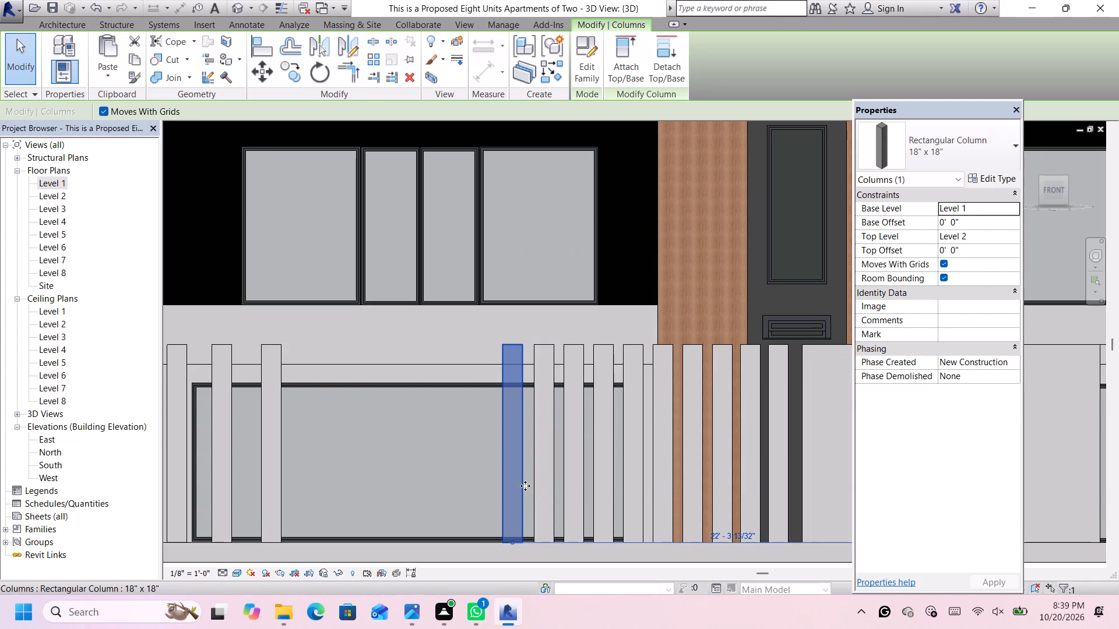
{"action": "scroll", "coordinate": [527, 487], "scroll_direction": "down", "scroll_amount": 9}
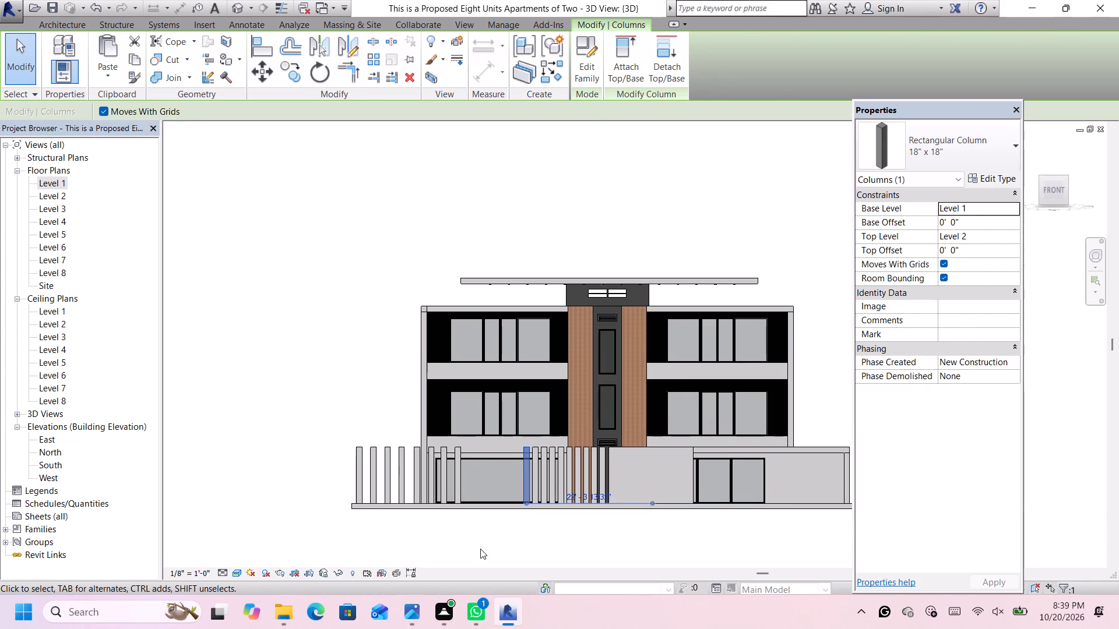
{"action": "left_click", "coordinate": [480, 550]}
Move the eleventh boundary column about 10' 6" toward the wall, leaving a narrow gap beside the tenth column.
{"action": "scroll", "coordinate": [455, 471], "scroll_direction": "up", "scroll_amount": 4}
{"action": "left_click", "coordinate": [458, 469]}
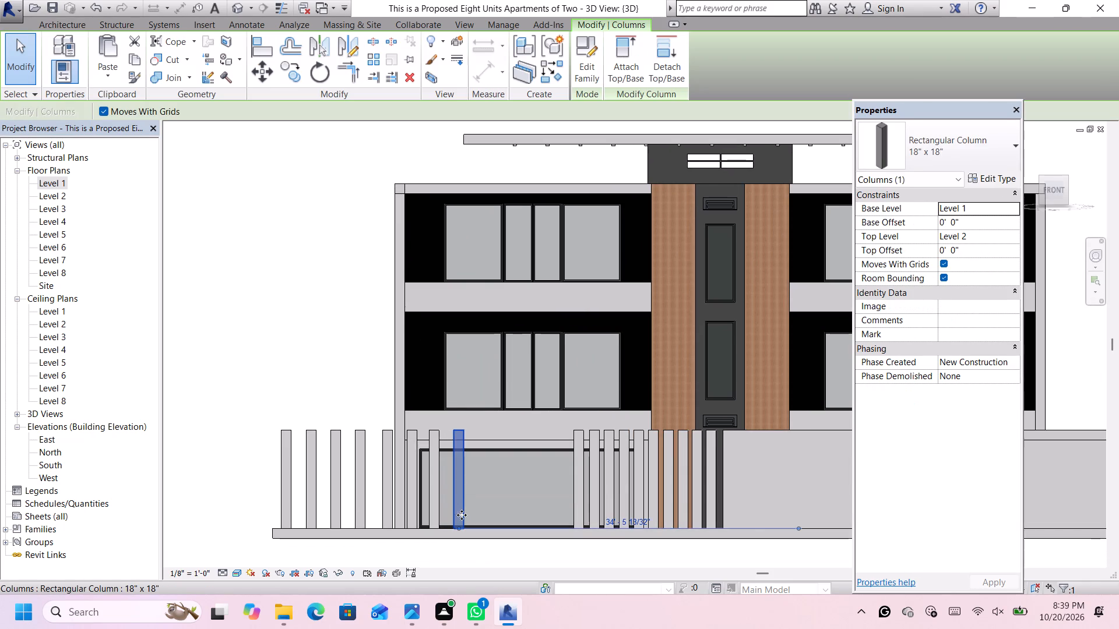
{"action": "scroll", "coordinate": [462, 516], "scroll_direction": "down", "scroll_amount": 5}
{"action": "scroll", "coordinate": [457, 545], "scroll_direction": "up", "scroll_amount": 8}
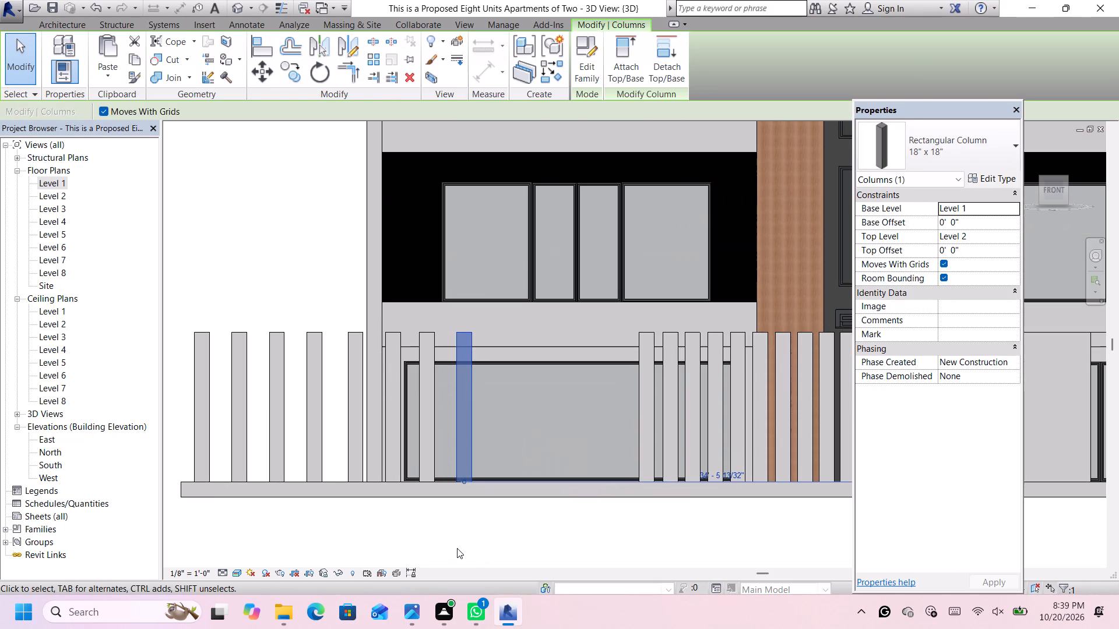
{"action": "key", "text": "Right"}
{"action": "key", "text": "Right"}
{"action": "key", "text": "Right"}
{"action": "key", "text": "Right"}
{"action": "key", "text": "Right"}
{"action": "key", "text": "Right"}
{"action": "key", "text": "Right"}
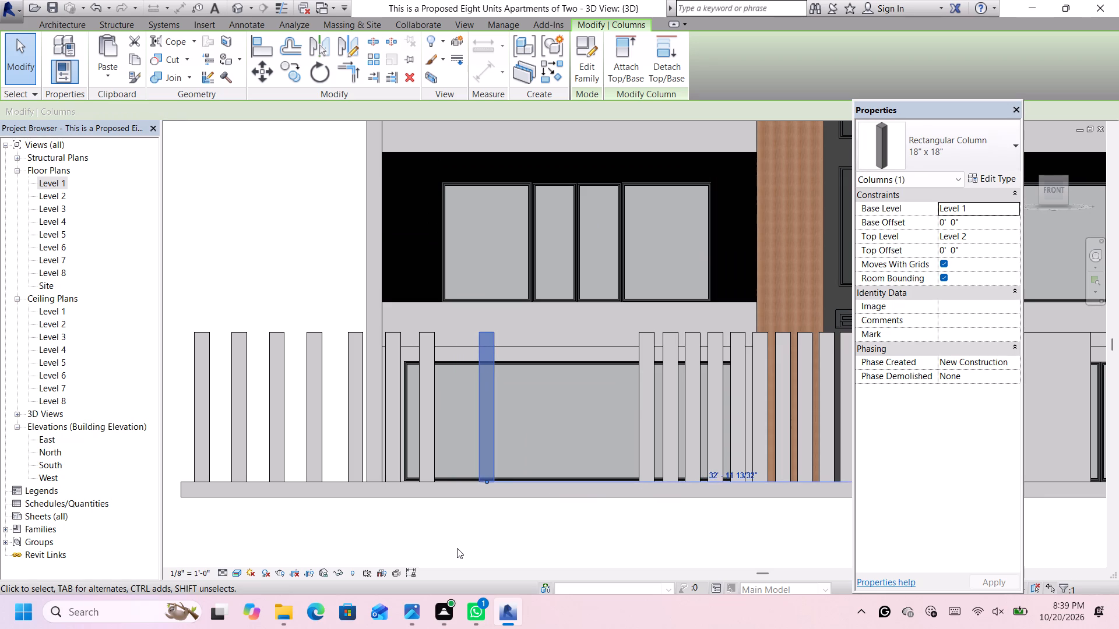
{"action": "key", "text": "Right"}
{"action": "key", "text": "Right"}
{"action": "key", "text": "Right"}
{"action": "key", "text": "Right"}
{"action": "key", "text": "Right"}
{"action": "key", "text": "Right"}
{"action": "key", "text": "Right"}
{"action": "key", "text": "Right"}
{"action": "key", "text": "Right"}
{"action": "key", "text": "Right"}
{"action": "key", "text": "Right"}
{"action": "key", "text": "Right"}
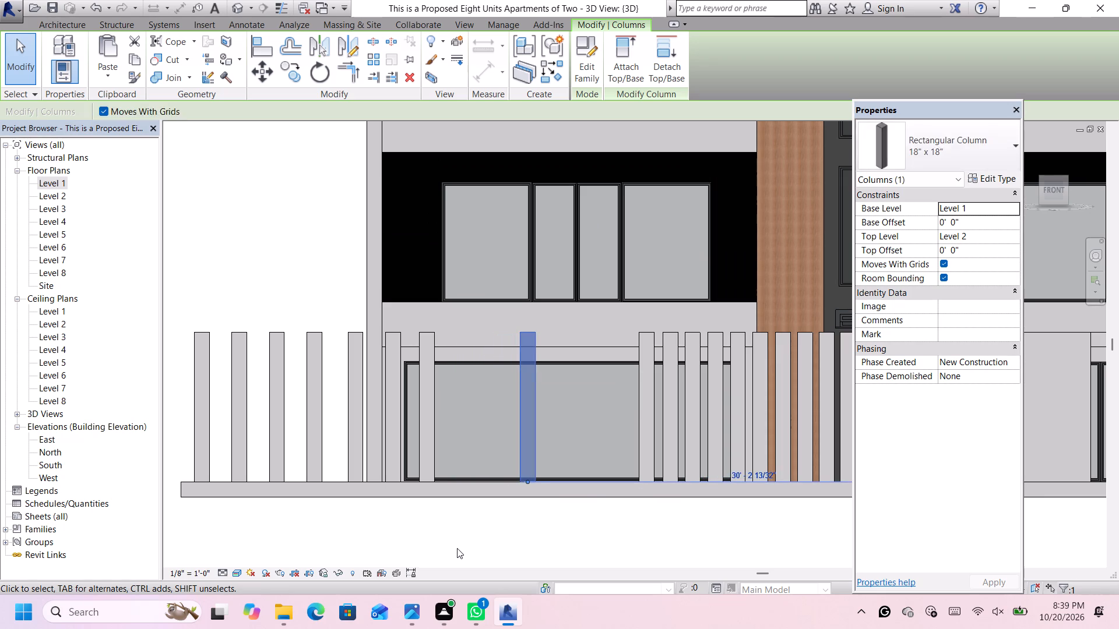
{"action": "key", "text": "Right"}
{"action": "key", "text": "Right"}
{"action": "key", "text": "Right"}
{"action": "key", "text": "Right"}
{"action": "key", "text": "Right"}
{"action": "key", "text": "Right"}
{"action": "key", "text": "Right"}
{"action": "key", "text": "Right"}
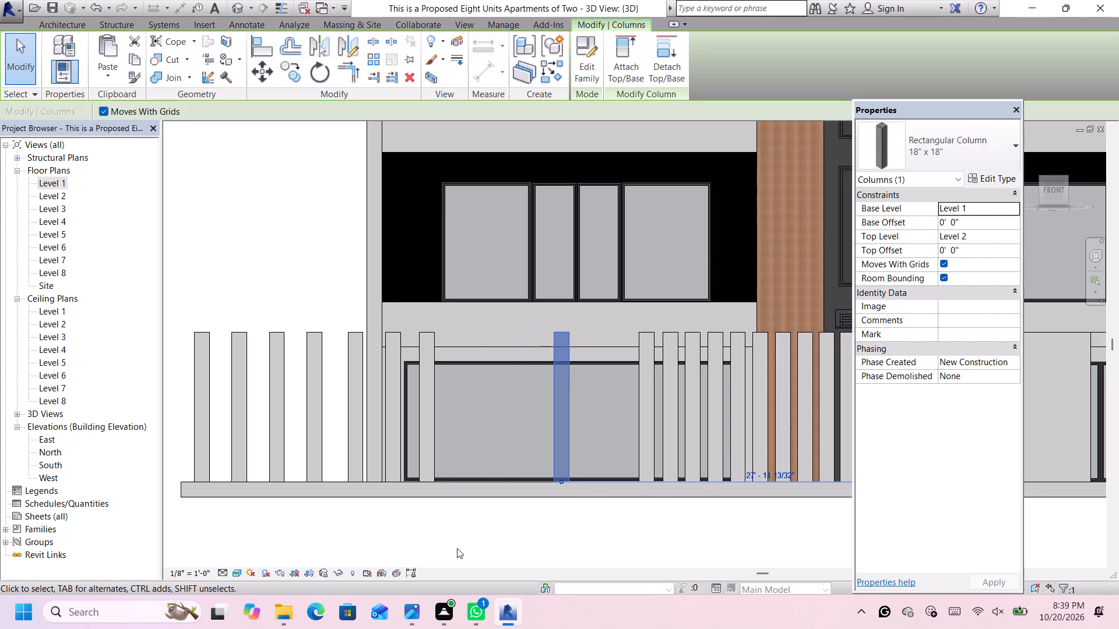
{"action": "key", "text": "Right"}
{"action": "key", "text": "Right"}
{"action": "key", "text": "Right"}
{"action": "key", "text": "Right"}
{"action": "key", "text": "Right"}
{"action": "key", "text": "Right"}
{"action": "key", "text": "Right"}
{"action": "key", "text": "Right"}
{"action": "key", "text": "Right"}
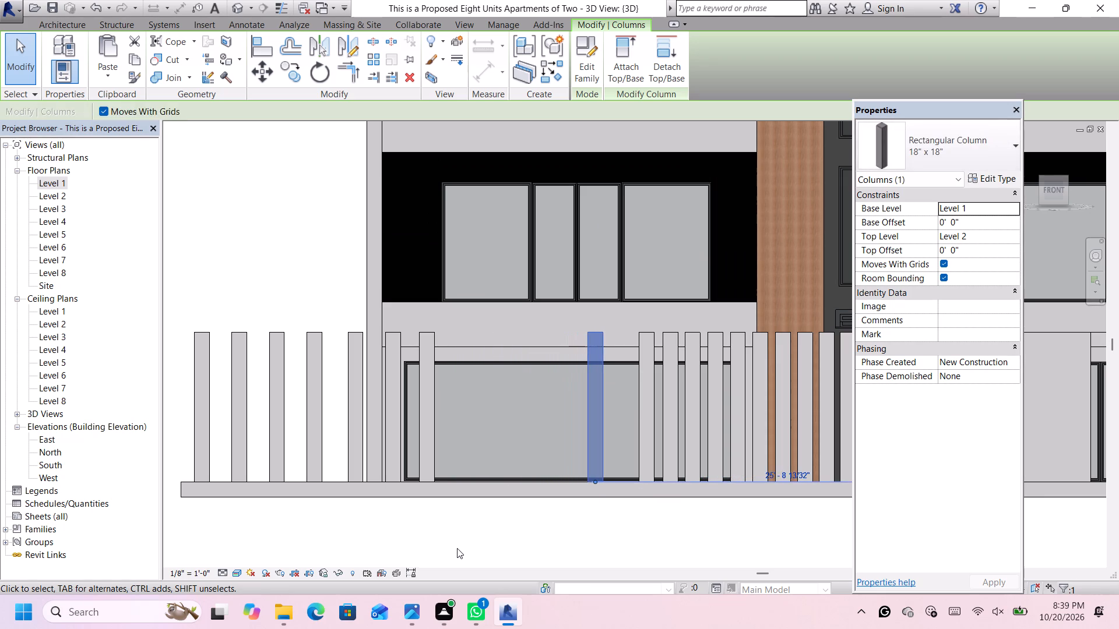
{"action": "key", "text": "Right"}
{"action": "key", "text": "Right"}
{"action": "key", "text": "Right"}
{"action": "key", "text": "Right"}
{"action": "key", "text": "Right"}
{"action": "key", "text": "Right"}
{"action": "key", "text": "Right"}
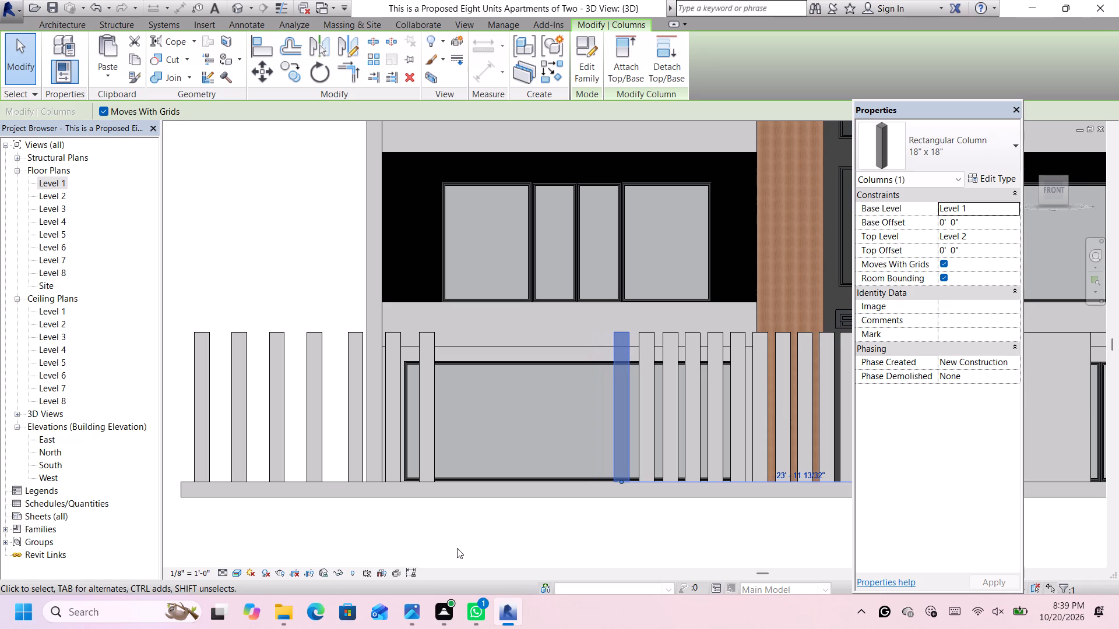
{"action": "left_click", "coordinate": [525, 539]}
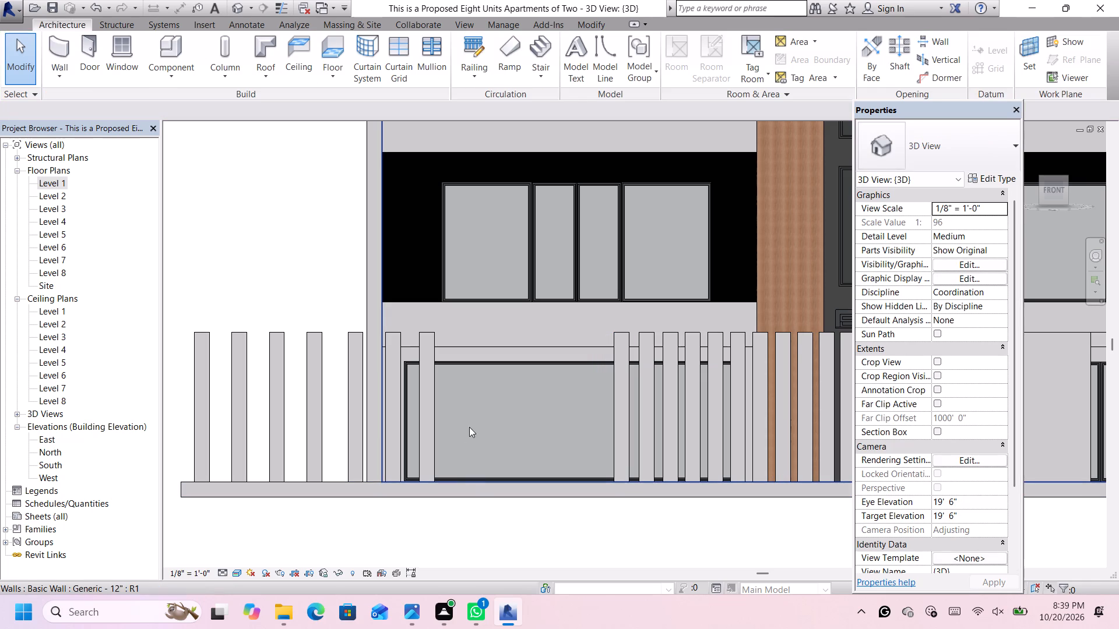
Move the twelfth boundary column about 11' 5" toward the wall, leaving a narrow gap beside the eleventh column.
{"action": "left_click", "coordinate": [423, 447]}
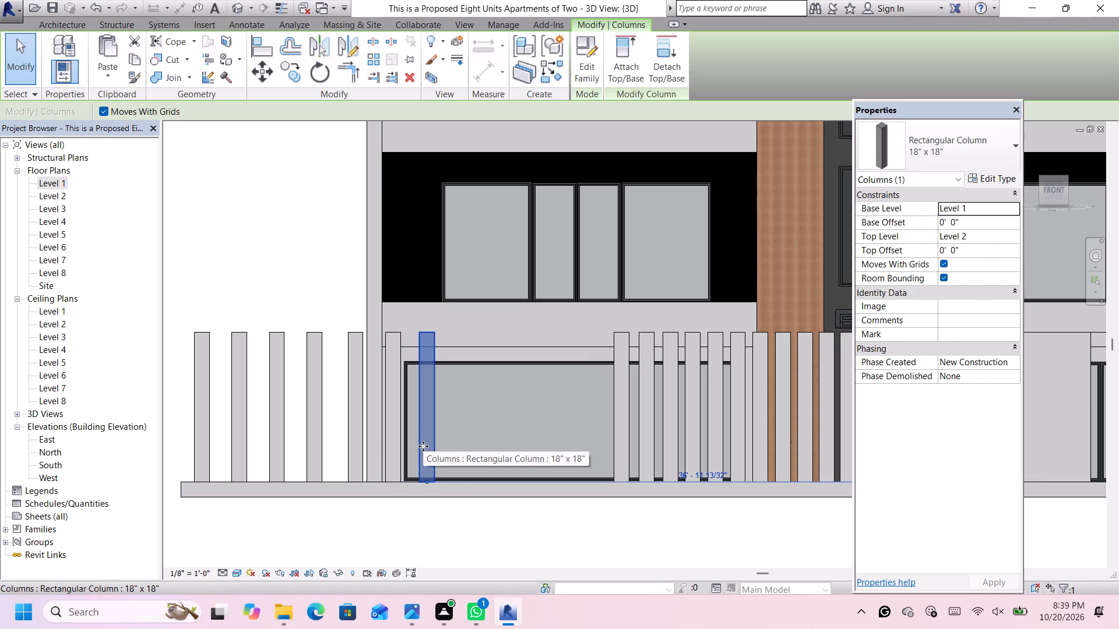
{"action": "key", "text": "Right"}
{"action": "key", "text": "Right"}
{"action": "key", "text": "Right"}
{"action": "key", "text": "Right"}
{"action": "key", "text": "Right"}
{"action": "key", "text": "Right"}
{"action": "key", "text": "Right"}
{"action": "key", "text": "Right"}
{"action": "key", "text": "Right"}
{"action": "key", "text": "Right"}
{"action": "key", "text": "Right"}
{"action": "key", "text": "Right"}
{"action": "key", "text": "Right"}
{"action": "key", "text": "Right"}
{"action": "key", "text": "Right"}
{"action": "key", "text": "Right"}
{"action": "key", "text": "Right"}
{"action": "key", "text": "Right"}
{"action": "key", "text": "Right"}
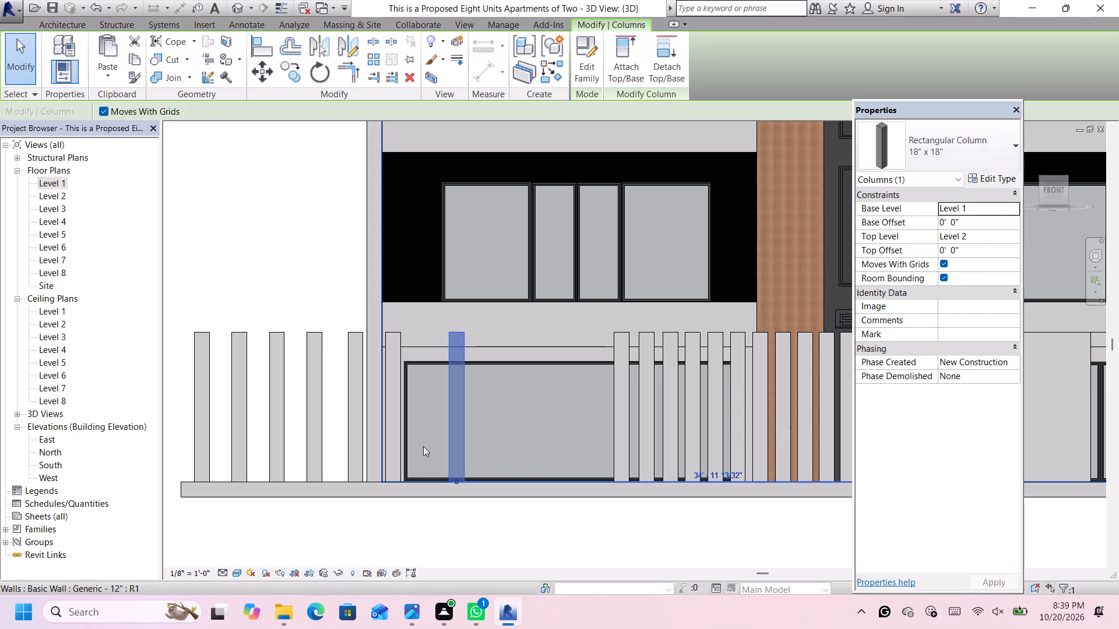
{"action": "key", "text": "Right"}
{"action": "key", "text": "Right"}
{"action": "key", "text": "Right"}
{"action": "key", "text": "Right"}
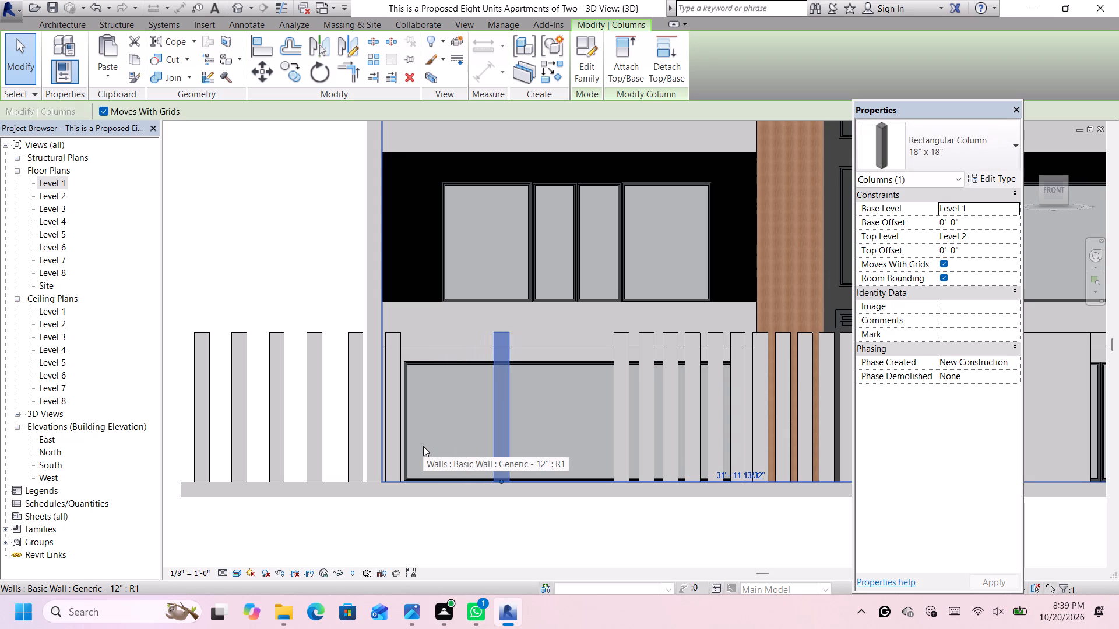
{"action": "key", "text": "Right"}
{"action": "key", "text": "Right"}
{"action": "key", "text": "Right"}
{"action": "key", "text": "Right"}
{"action": "key", "text": "Right"}
{"action": "key", "text": "Right"}
{"action": "key", "text": "Right"}
{"action": "key", "text": "Right"}
{"action": "key", "text": "Right"}
{"action": "key", "text": "Right"}
{"action": "key", "text": "Right"}
{"action": "key", "text": "Right"}
{"action": "key", "text": "Right"}
{"action": "key", "text": "Right"}
{"action": "key", "text": "Right"}
{"action": "key", "text": "Right"}
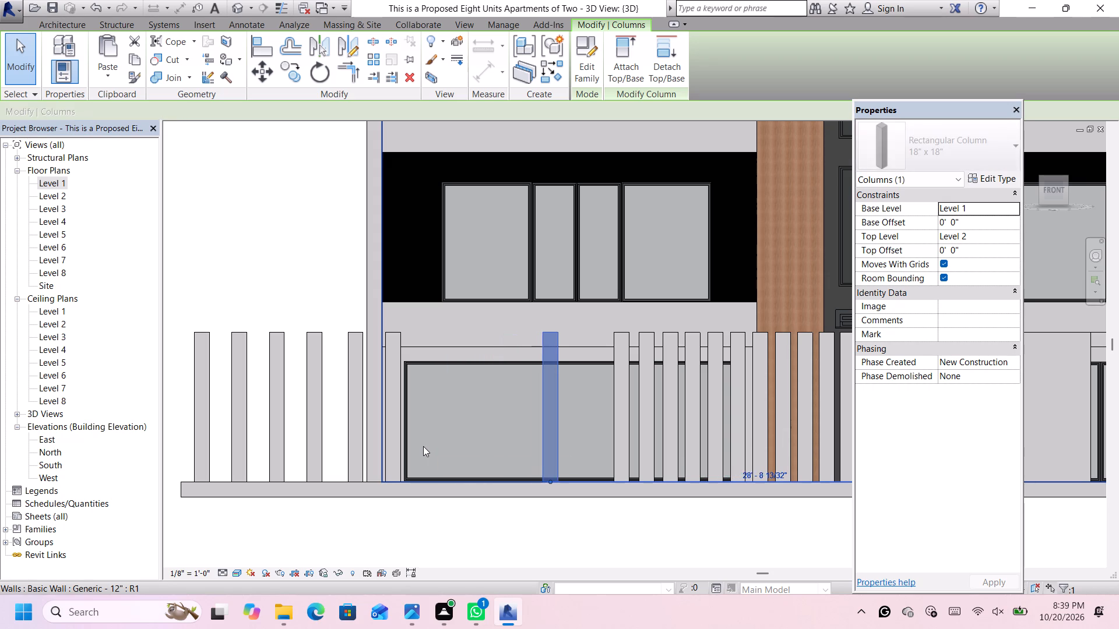
{"action": "key", "text": "Right"}
{"action": "key", "text": "Right"}
{"action": "key", "text": "Right"}
{"action": "key", "text": "Right"}
{"action": "key", "text": "Right"}
{"action": "key", "text": "Right"}
{"action": "key", "text": "Right"}
{"action": "key", "text": "Right"}
{"action": "key", "text": "Right"}
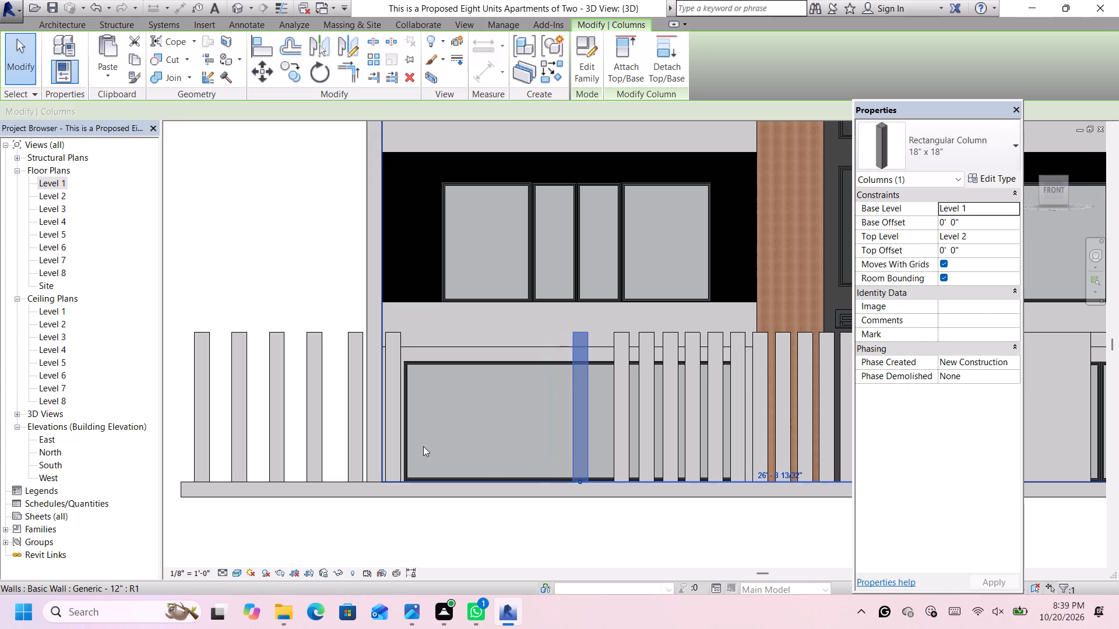
{"action": "key", "text": "Right"}
{"action": "key", "text": "Right"}
{"action": "key", "text": "Right"}
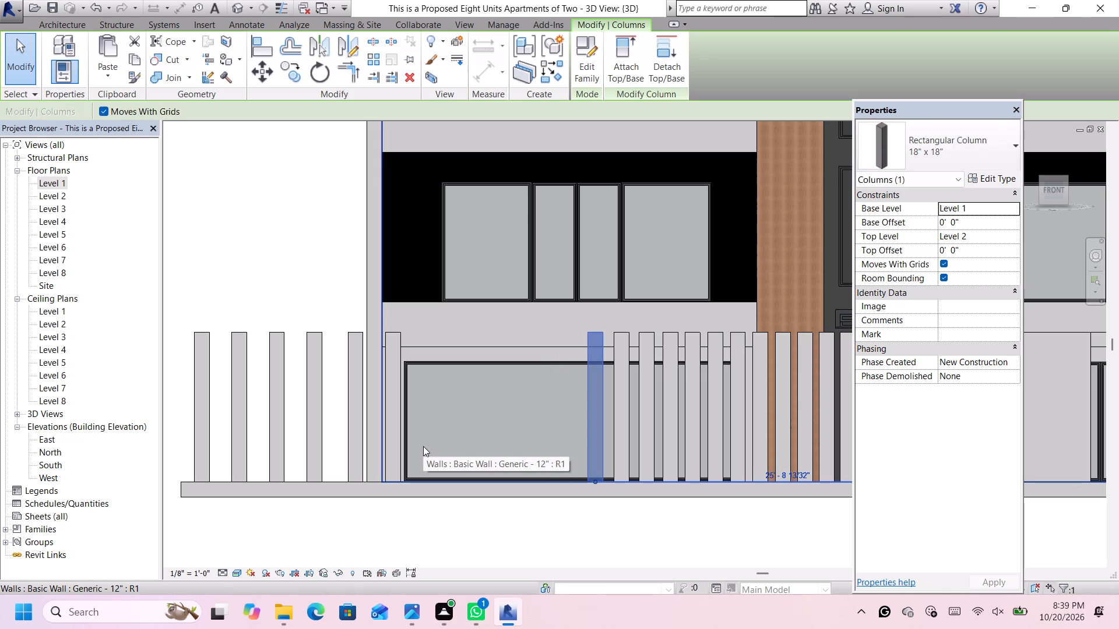
{"action": "key", "text": "Right"}
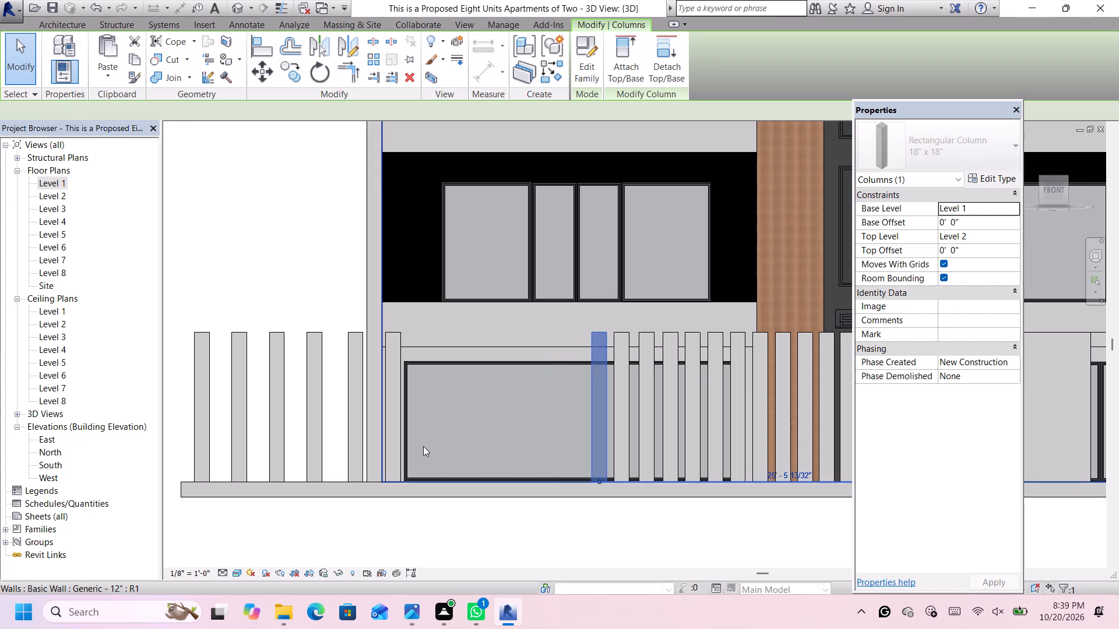
{"action": "key", "text": "Left"}
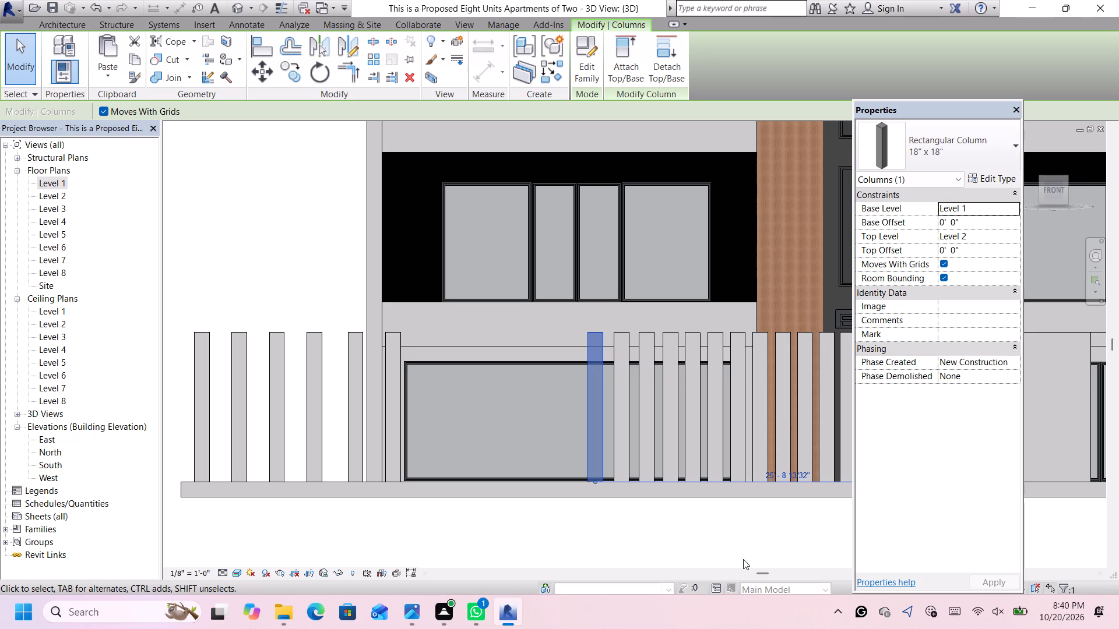
{"action": "scroll", "coordinate": [710, 538], "scroll_direction": "up", "scroll_amount": 5}
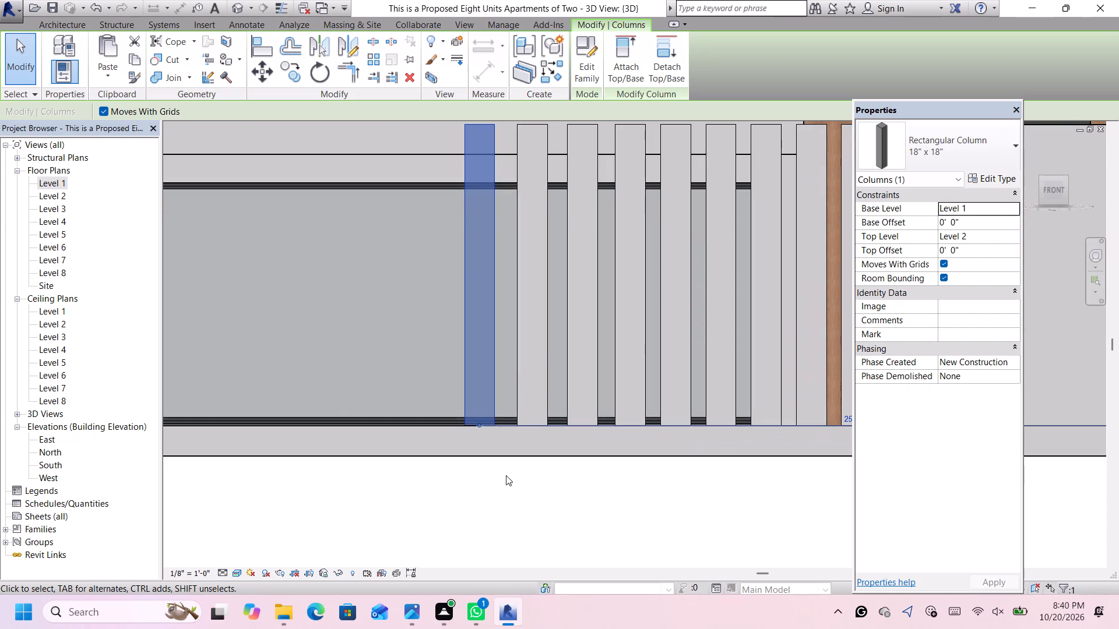
{"action": "scroll", "coordinate": [484, 456], "scroll_direction": "down", "scroll_amount": 2}
{"action": "key", "text": "Right"}
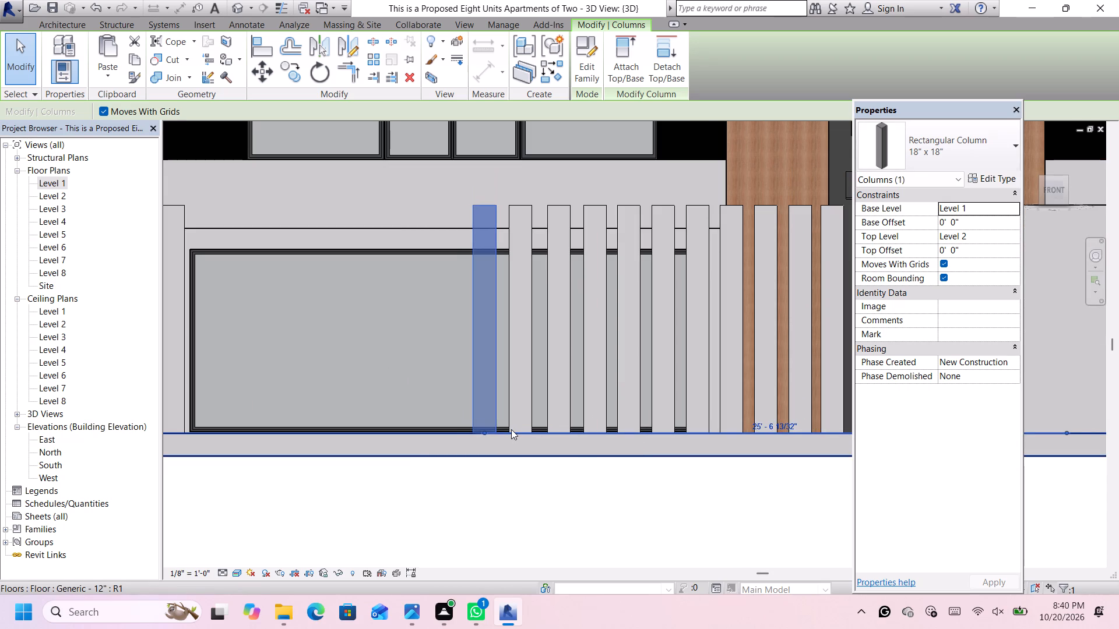
Nudge the eleventh boundary column about 2" closer to the tenth column to even out the spacing.
{"action": "scroll", "coordinate": [512, 430], "scroll_direction": "down", "scroll_amount": 6}
{"action": "left_click", "coordinate": [522, 409]}
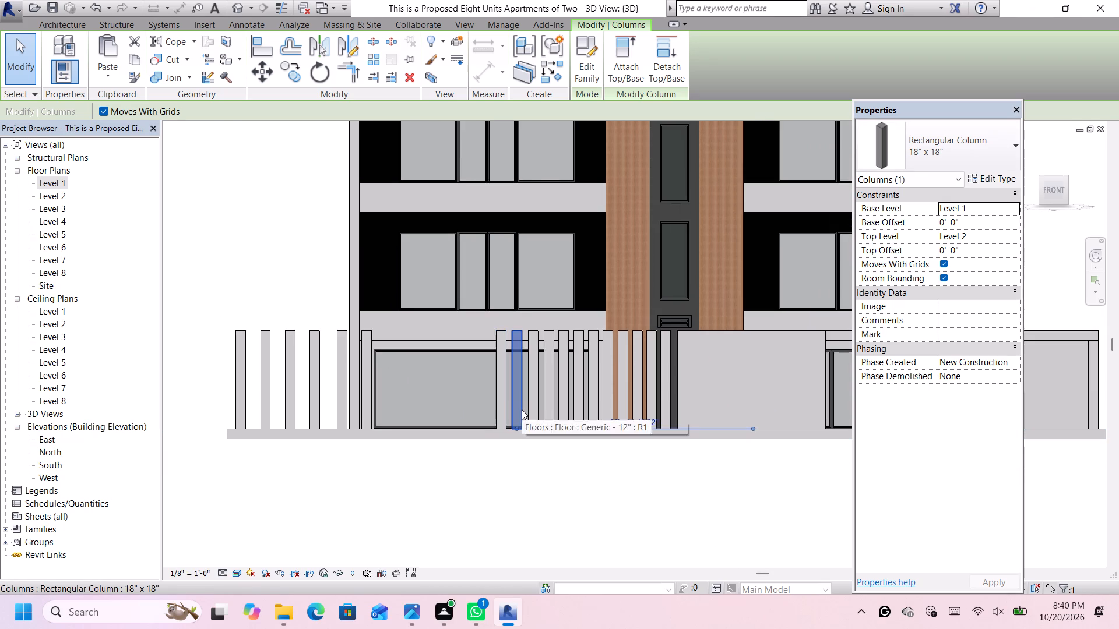
{"action": "scroll", "coordinate": [520, 412], "scroll_direction": "up", "scroll_amount": 6}
{"action": "key", "text": "Right"}
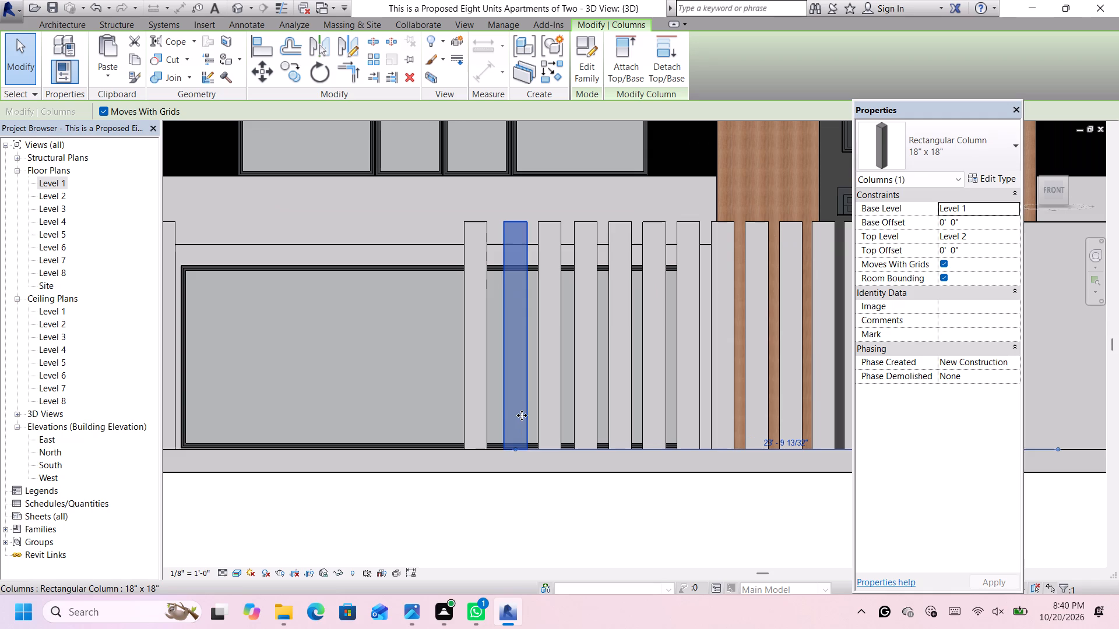
{"action": "scroll", "coordinate": [522, 416], "scroll_direction": "down", "scroll_amount": 6}
{"action": "left_click", "coordinate": [496, 493]}
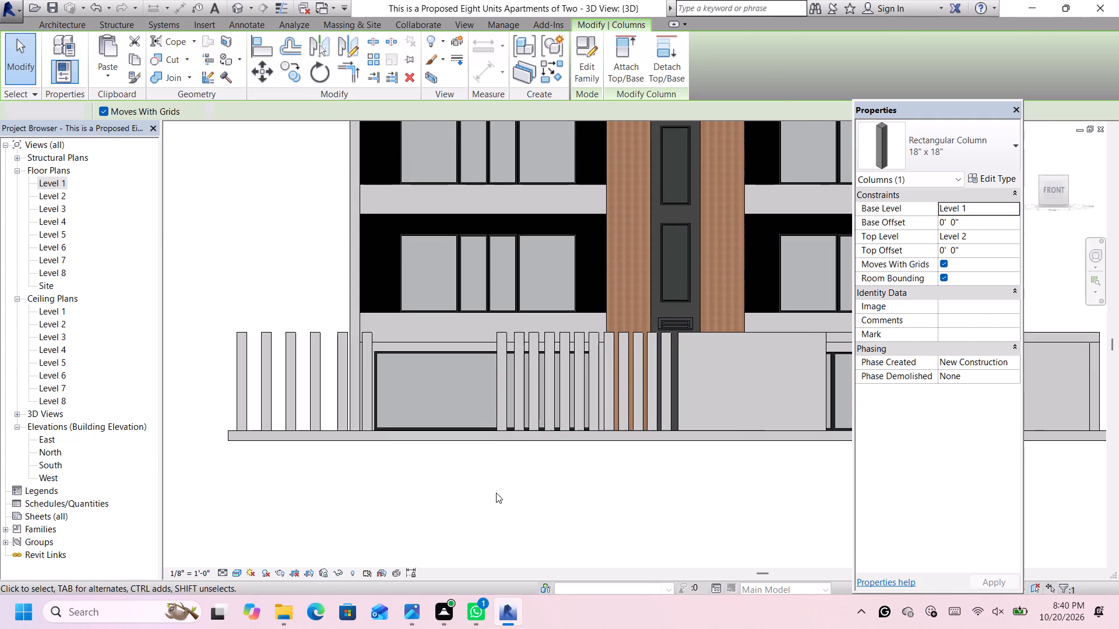
Move the thirteenth boundary column about 12' toward the wall, keeping a narrow gap beside the twelfth column.
{"action": "left_click", "coordinate": [371, 400]}
{"action": "key", "text": "Right"}
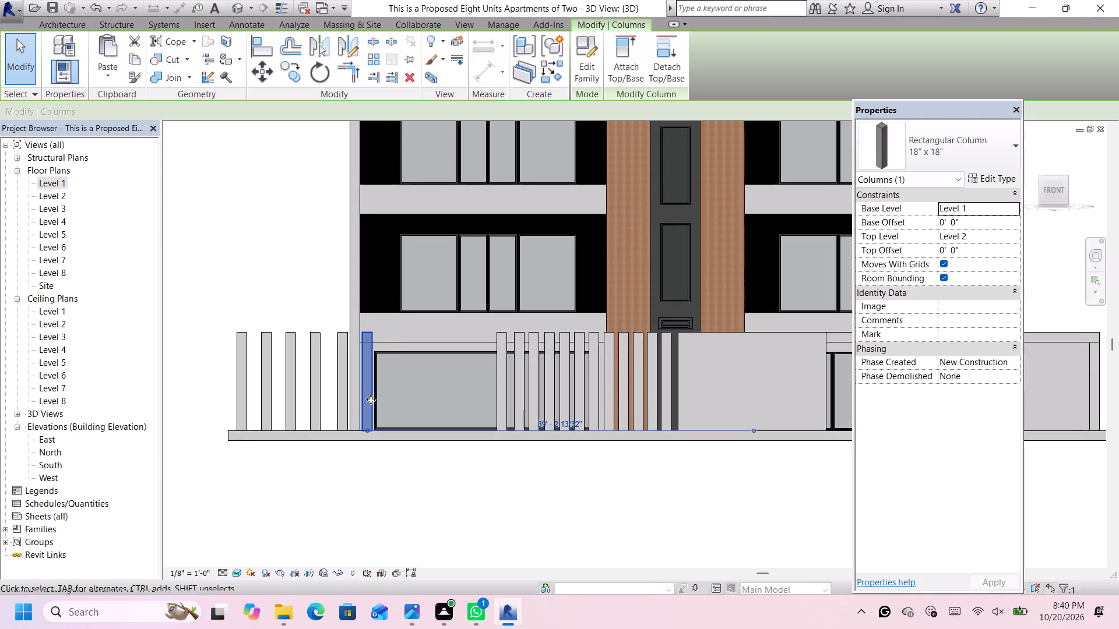
{"action": "key", "text": "Right"}
{"action": "key", "text": "Right"}
{"action": "key", "text": "Right"}
{"action": "key", "text": "Right"}
{"action": "key", "text": "Right"}
{"action": "key", "text": "Right"}
{"action": "key", "text": "Right"}
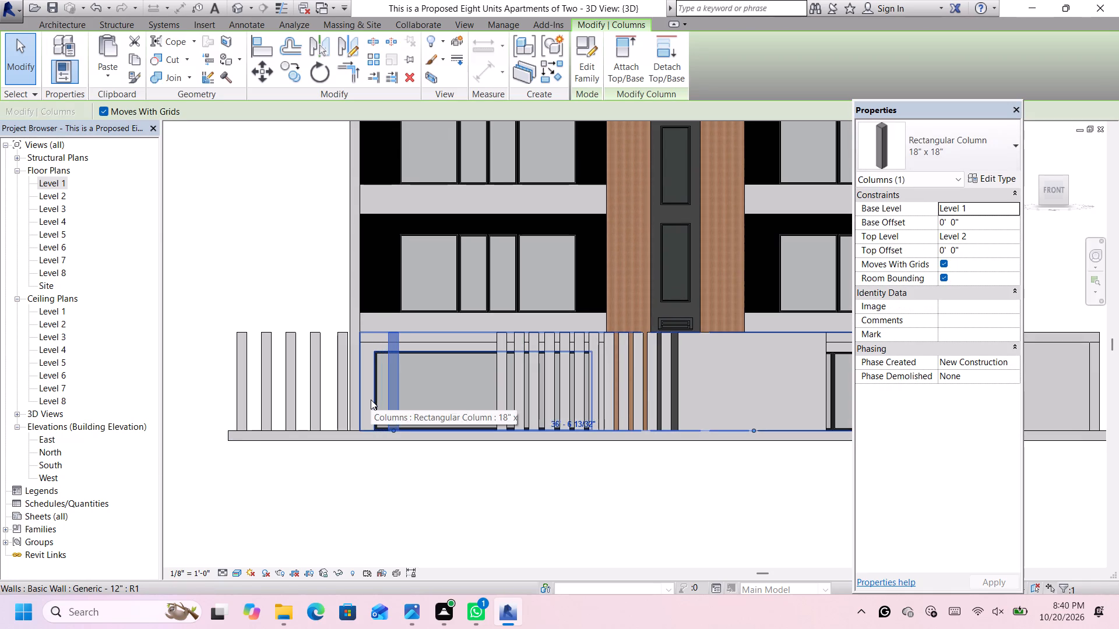
{"action": "key", "text": "Right"}
{"action": "key", "text": "Right"}
{"action": "key", "text": "Right"}
{"action": "key", "text": "Right"}
{"action": "key", "text": "Right"}
{"action": "key", "text": "Right"}
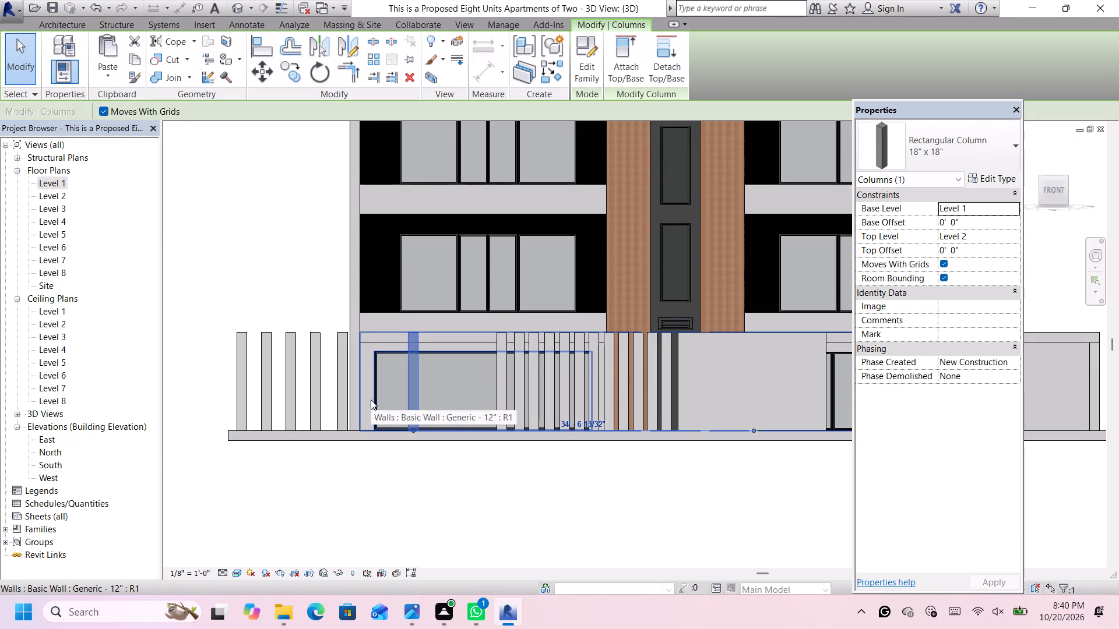
{"action": "key", "text": "Right"}
{"action": "key", "text": "Right"}
{"action": "key", "text": "Right"}
{"action": "key", "text": "Right"}
{"action": "key", "text": "Right"}
{"action": "key", "text": "Right"}
{"action": "key", "text": "Right"}
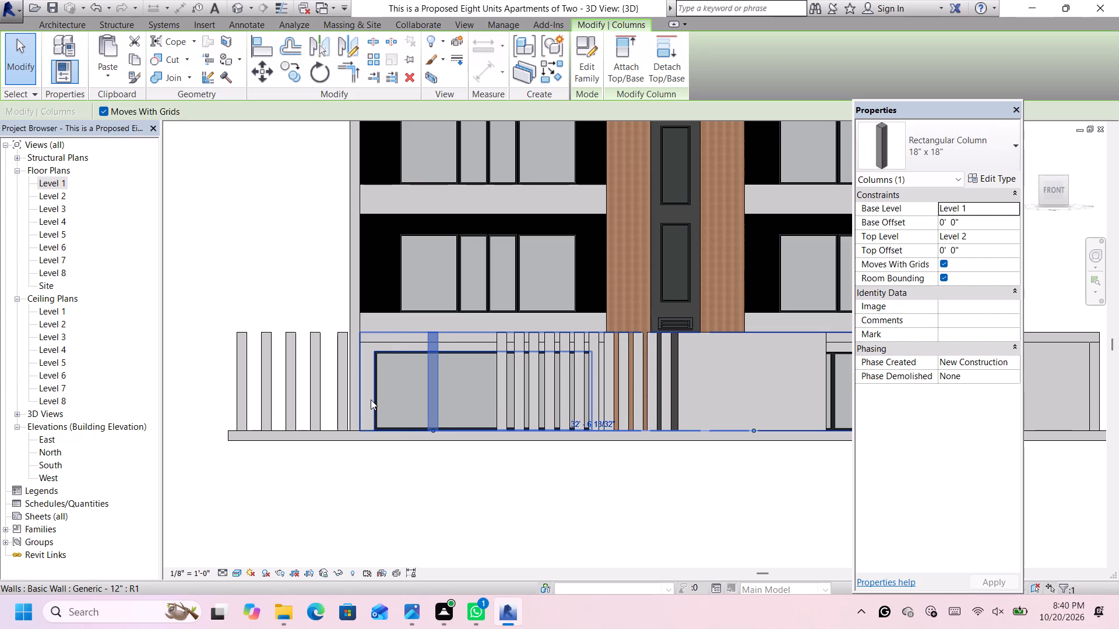
{"action": "key", "text": "Right"}
{"action": "key", "text": "Right"}
{"action": "key", "text": "Right"}
{"action": "key", "text": "Right"}
{"action": "key", "text": "Right"}
{"action": "key", "text": "Right"}
{"action": "key", "text": "Right"}
{"action": "key", "text": "Right"}
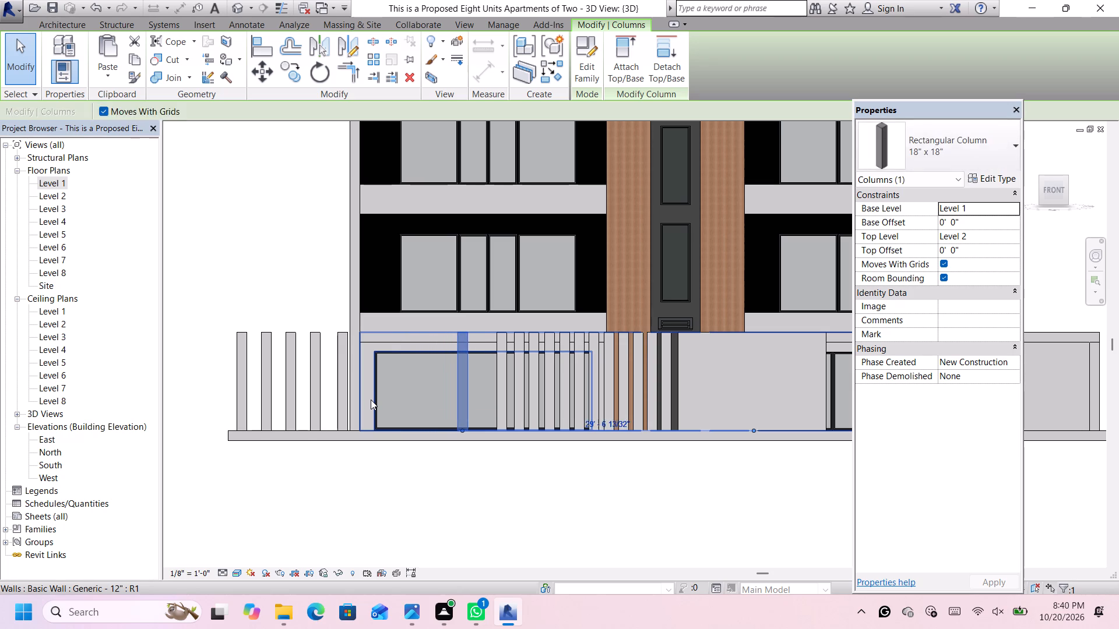
{"action": "key", "text": "Right"}
{"action": "key", "text": "Right"}
{"action": "key", "text": "Right"}
{"action": "key", "text": "Right"}
{"action": "key", "text": "Right"}
{"action": "key", "text": "Right"}
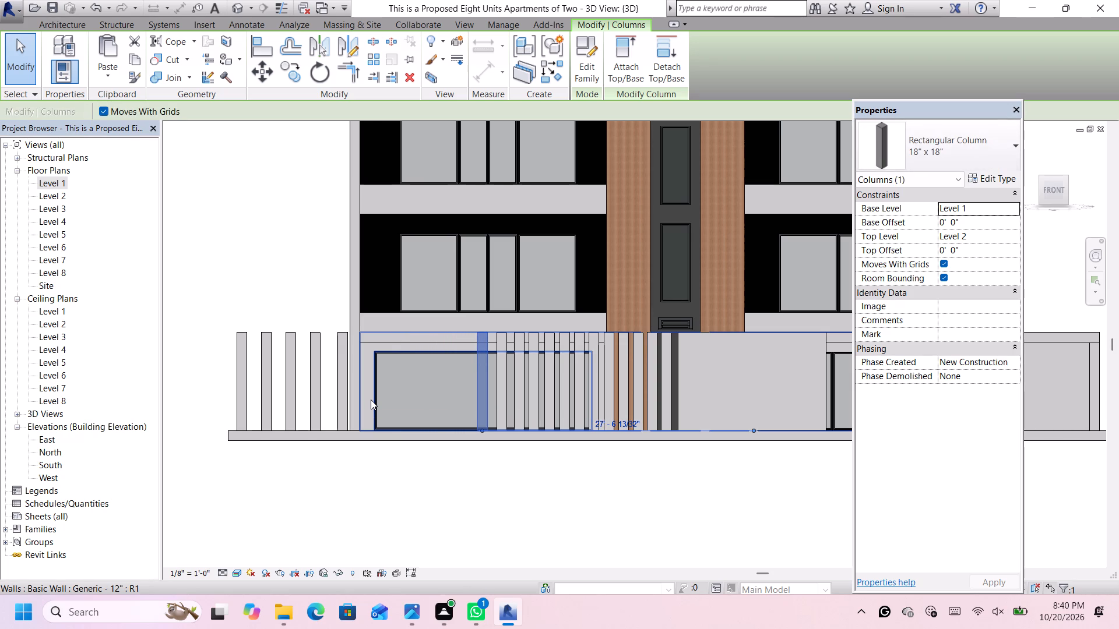
{"action": "key", "text": "Right"}
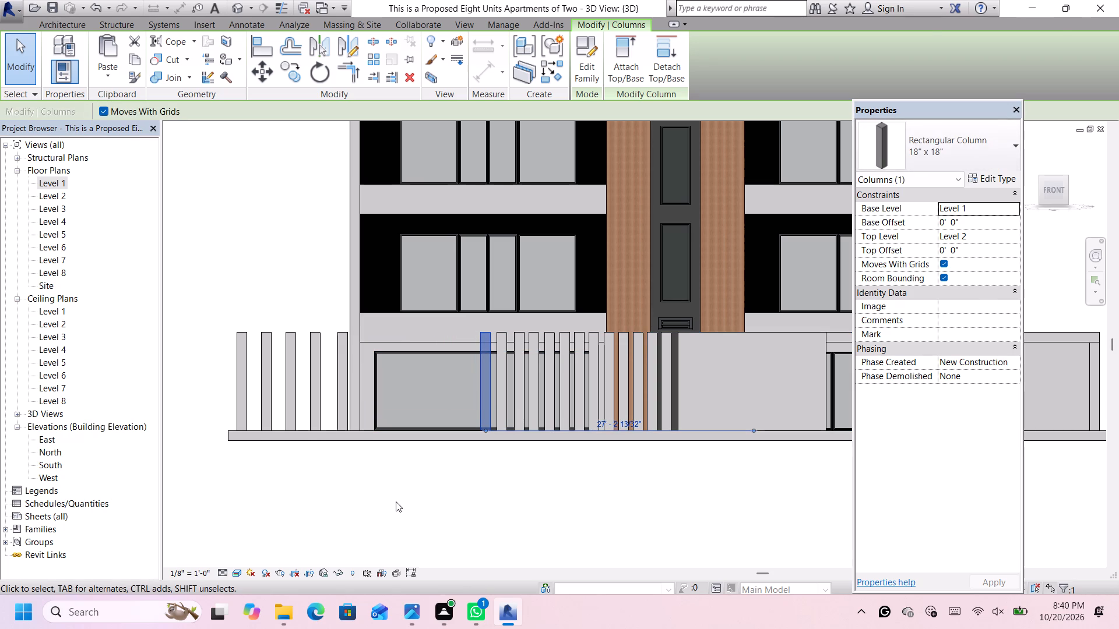
Move the fourteenth boundary column about 12' 10" toward the wall, leaving a narrow gap beside the thirteenth column.
{"action": "left_click", "coordinate": [396, 503]}
{"action": "left_click", "coordinate": [337, 379]}
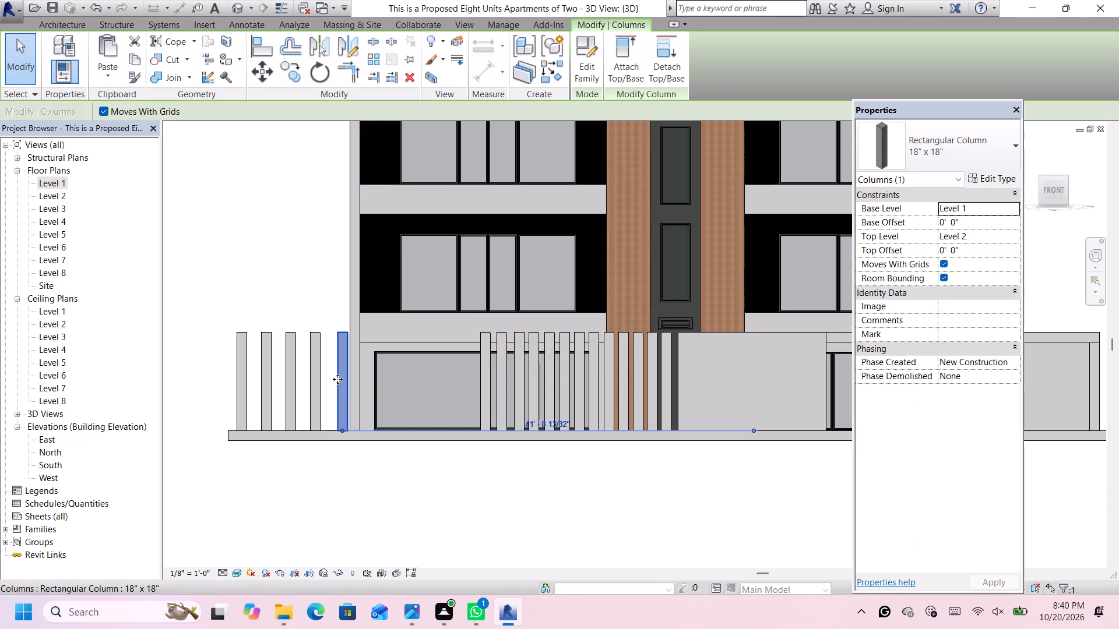
{"action": "key", "text": "Right"}
{"action": "key", "text": "Right"}
{"action": "key", "text": "Right"}
{"action": "key", "text": "Right"}
{"action": "key", "text": "Right"}
{"action": "key", "text": "Right"}
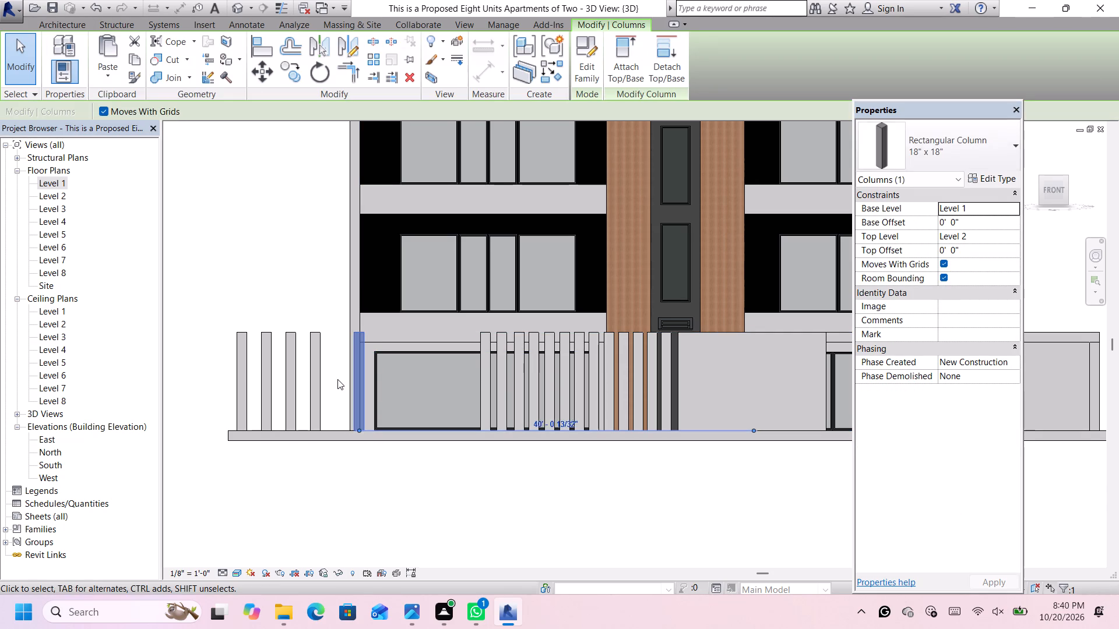
{"action": "key", "text": "Right"}
{"action": "key", "text": "Right"}
{"action": "key", "text": "Right"}
{"action": "key", "text": "Right"}
{"action": "key", "text": "Right"}
{"action": "key", "text": "Right"}
{"action": "key", "text": "Right"}
{"action": "key", "text": "Right"}
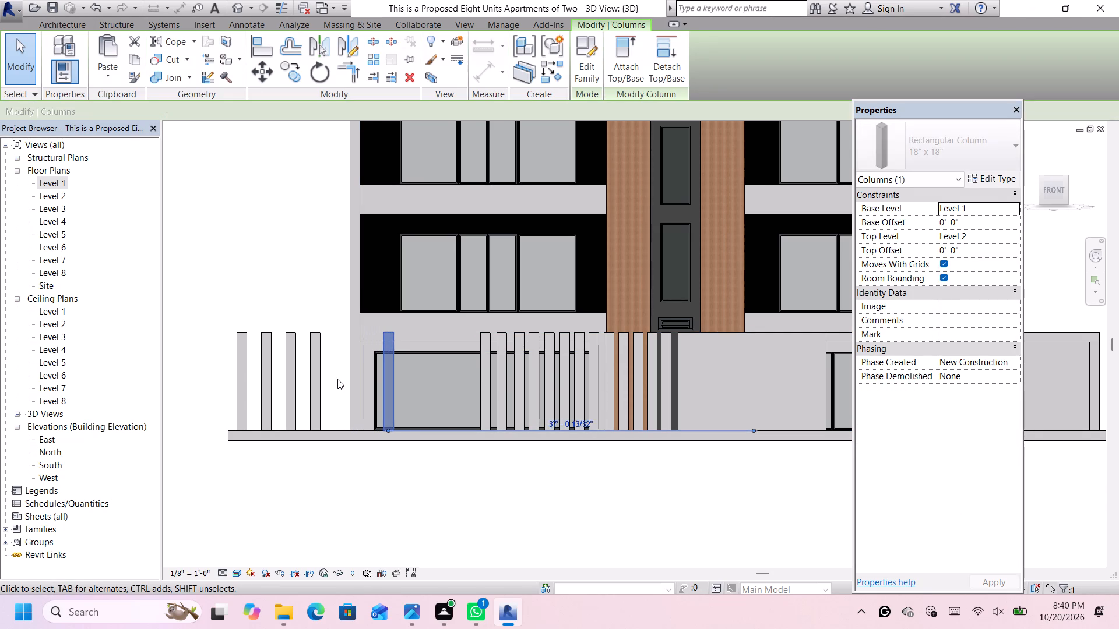
{"action": "key", "text": "Right"}
{"action": "key", "text": "Right"}
{"action": "key", "text": "Right"}
{"action": "key", "text": "Right"}
{"action": "key", "text": "Right"}
{"action": "key", "text": "Right"}
{"action": "key", "text": "Right"}
{"action": "key", "text": "Right"}
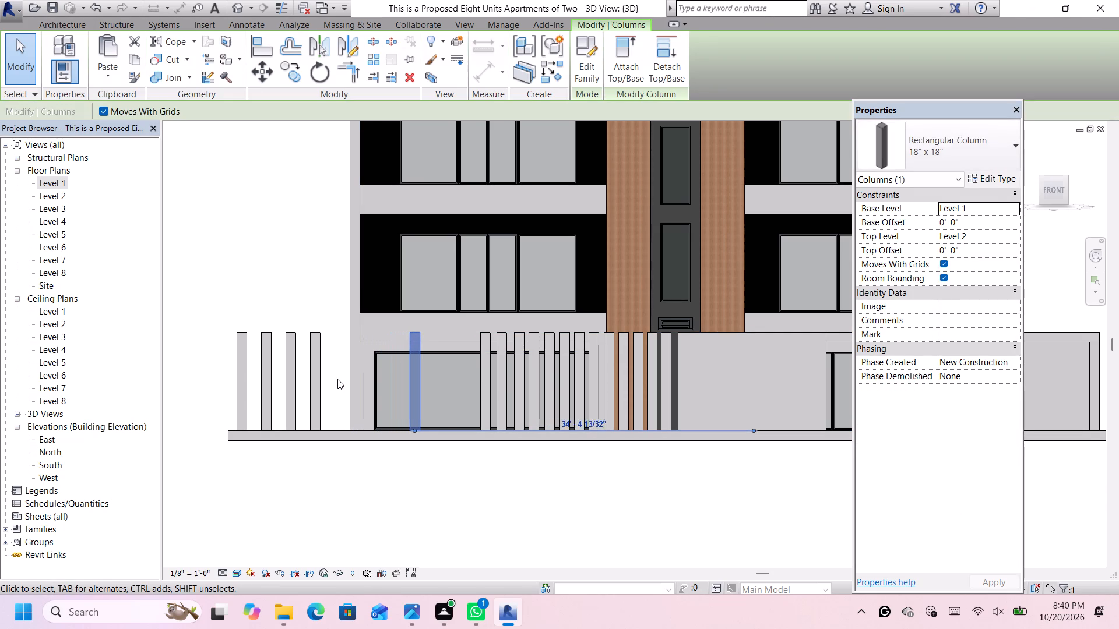
{"action": "key", "text": "Right"}
{"action": "key", "text": "Right"}
{"action": "key", "text": "Right"}
{"action": "key", "text": "Right"}
{"action": "key", "text": "Right"}
{"action": "key", "text": "Right"}
{"action": "key", "text": "Right"}
{"action": "key", "text": "Right"}
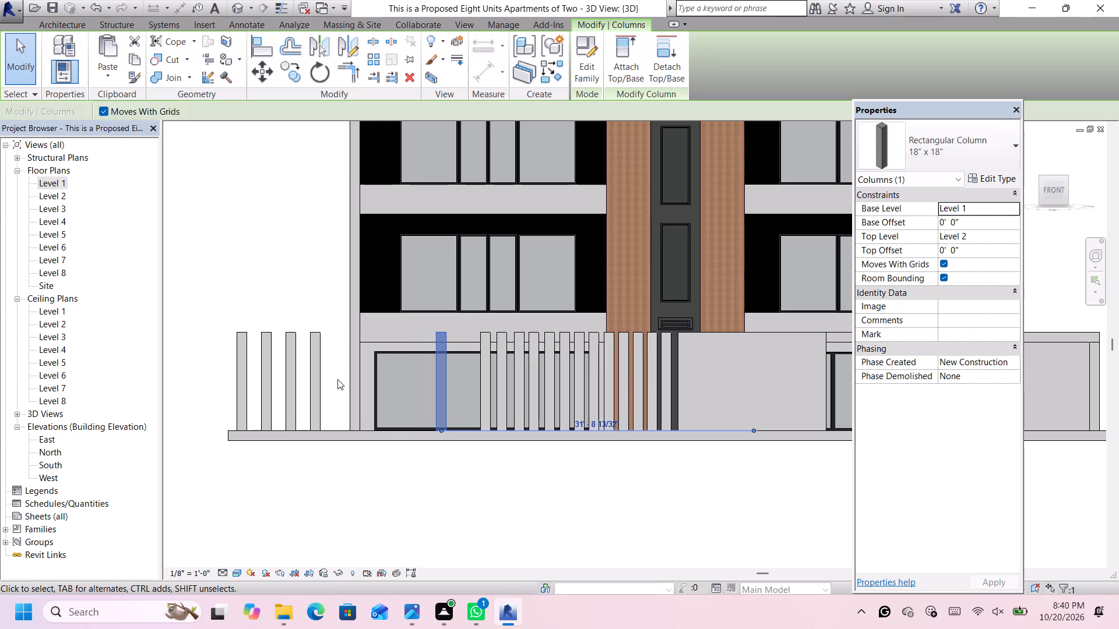
{"action": "key", "text": "Right"}
{"action": "key", "text": "Right"}
{"action": "key", "text": "Right"}
{"action": "key", "text": "Right"}
{"action": "key", "text": "Right"}
{"action": "key", "text": "Right"}
{"action": "key", "text": "Right"}
{"action": "key", "text": "Right"}
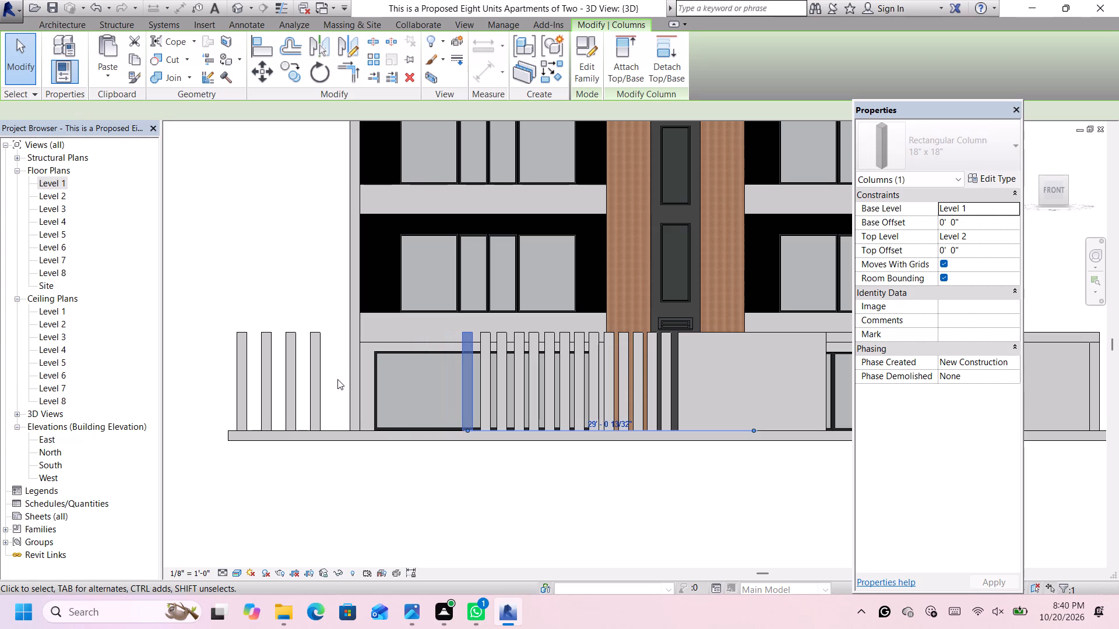
{"action": "scroll", "coordinate": [513, 494], "scroll_direction": "up", "scroll_amount": 5}
{"action": "scroll", "coordinate": [512, 492], "scroll_direction": "down", "scroll_amount": 1}
{"action": "scroll", "coordinate": [469, 443], "scroll_direction": "up", "scroll_amount": 1}
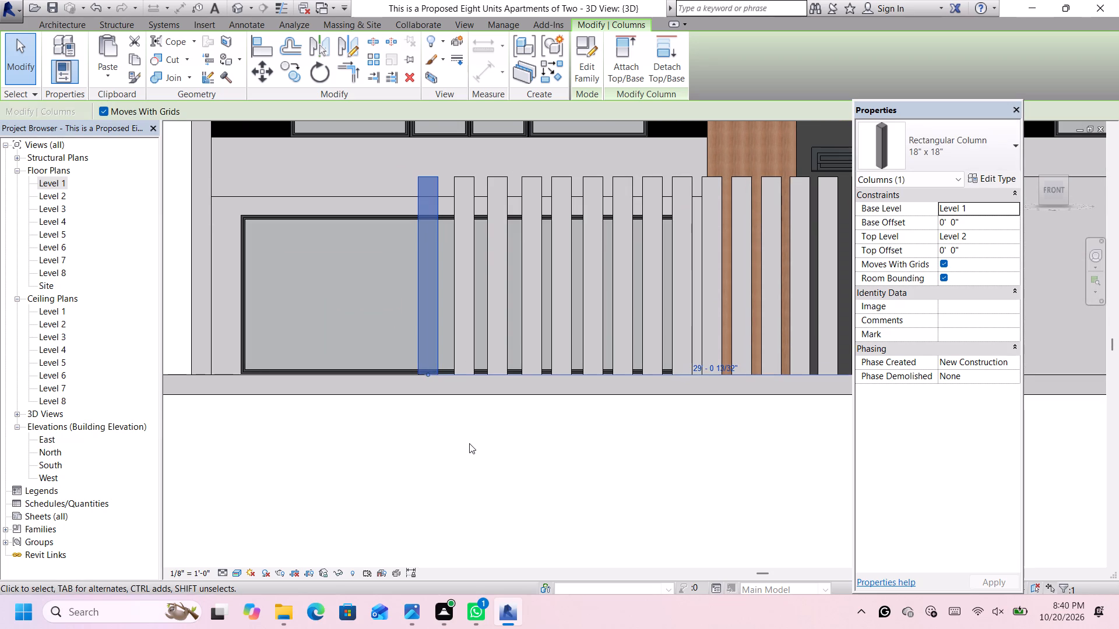
{"action": "key", "text": "Right"}
{"action": "scroll", "coordinate": [469, 444], "scroll_direction": "down", "scroll_amount": 5}
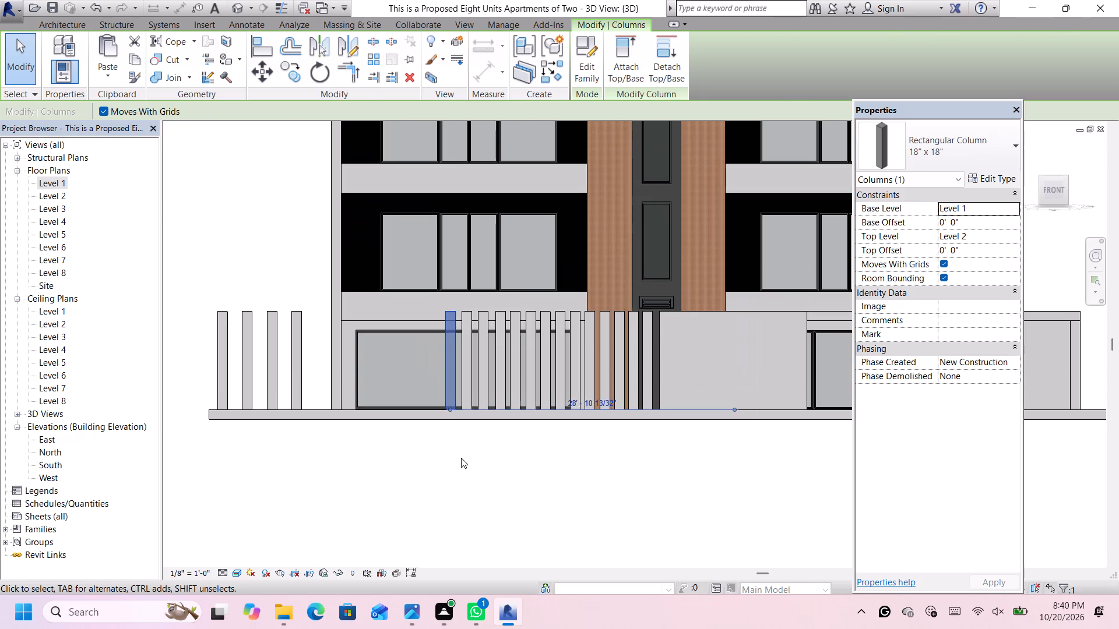
Move the fifteenth boundary column about 14' toward the wall, leaving a narrow gap beside the fourteenth column.
{"action": "left_click", "coordinate": [461, 458]}
{"action": "left_click", "coordinate": [291, 380]}
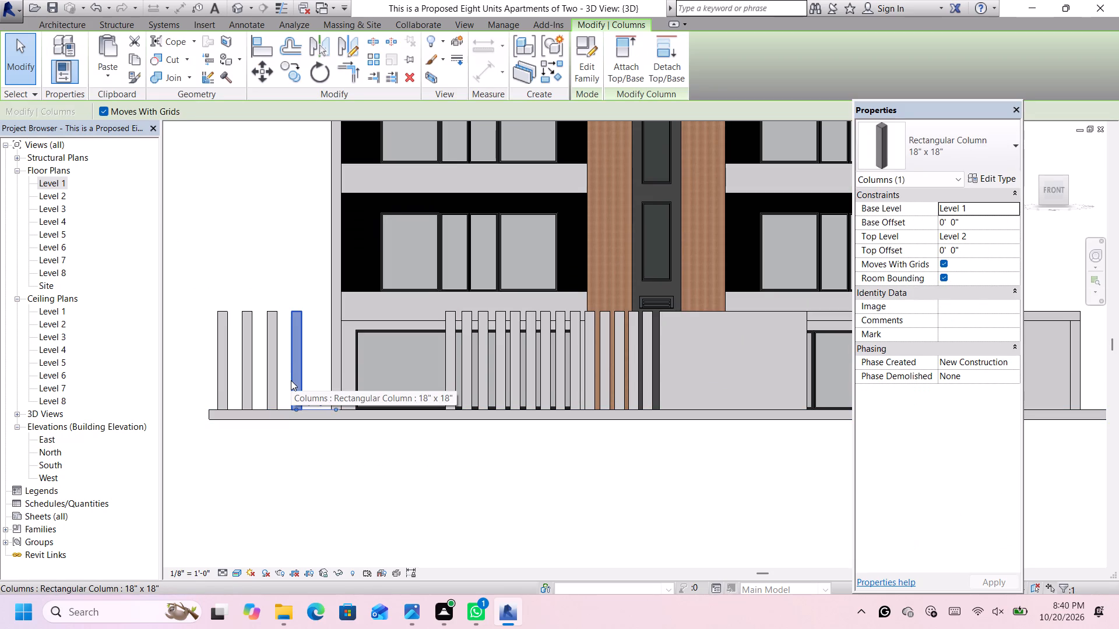
{"action": "key", "text": "Right"}
{"action": "key", "text": "Right"}
{"action": "key", "text": "Right"}
{"action": "key", "text": "Right"}
{"action": "key", "text": "Right"}
{"action": "key", "text": "Right"}
{"action": "key", "text": "Right"}
{"action": "key", "text": "Right"}
{"action": "key", "text": "Right"}
{"action": "key", "text": "Right"}
{"action": "key", "text": "Right"}
{"action": "key", "text": "Right"}
{"action": "key", "text": "Right"}
{"action": "key", "text": "Right"}
{"action": "key", "text": "Right"}
{"action": "key", "text": "Right"}
{"action": "key", "text": "Right"}
{"action": "key", "text": "Right"}
{"action": "key", "text": "Right"}
{"action": "key", "text": "Right"}
{"action": "key", "text": "Right"}
{"action": "key", "text": "Right"}
{"action": "key", "text": "Right"}
{"action": "key", "text": "Right"}
{"action": "key", "text": "Right"}
{"action": "key", "text": "Right"}
{"action": "key", "text": "Right"}
{"action": "key", "text": "Right"}
{"action": "key", "text": "Right"}
{"action": "key", "text": "Right"}
{"action": "key", "text": "Right"}
{"action": "key", "text": "Right"}
{"action": "key", "text": "Right"}
{"action": "key", "text": "Right"}
{"action": "key", "text": "Right"}
{"action": "key", "text": "Right"}
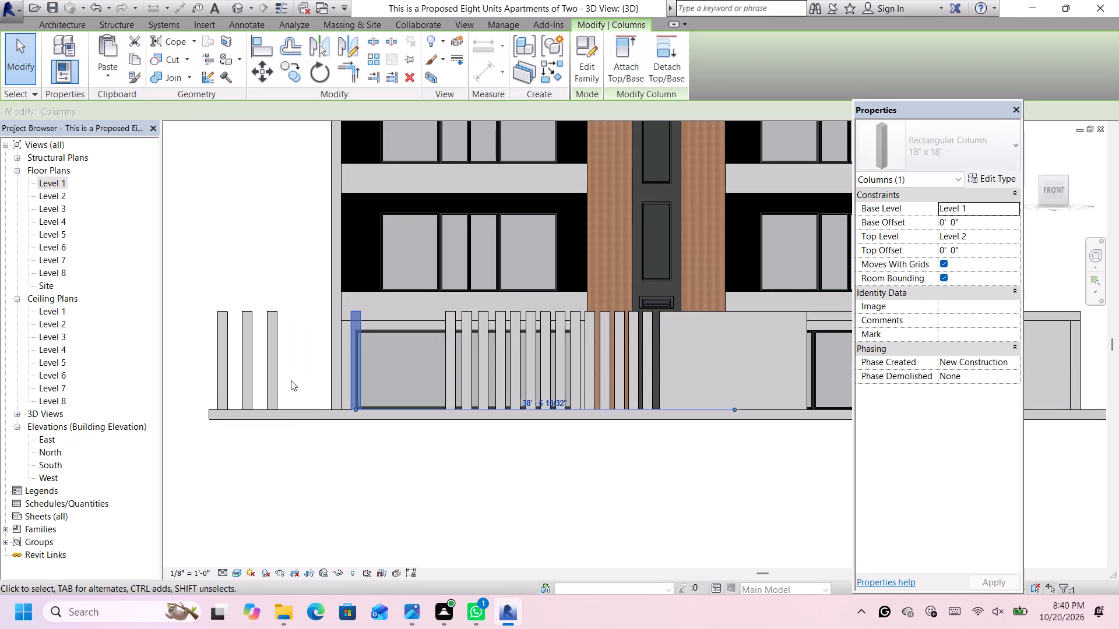
{"action": "key", "text": "Right"}
{"action": "key", "text": "Right"}
{"action": "key", "text": "Right"}
{"action": "key", "text": "Right"}
{"action": "key", "text": "Right"}
{"action": "key", "text": "Right"}
{"action": "key", "text": "Right"}
{"action": "key", "text": "Right"}
{"action": "key", "text": "Right"}
{"action": "key", "text": "Right"}
{"action": "key", "text": "Right"}
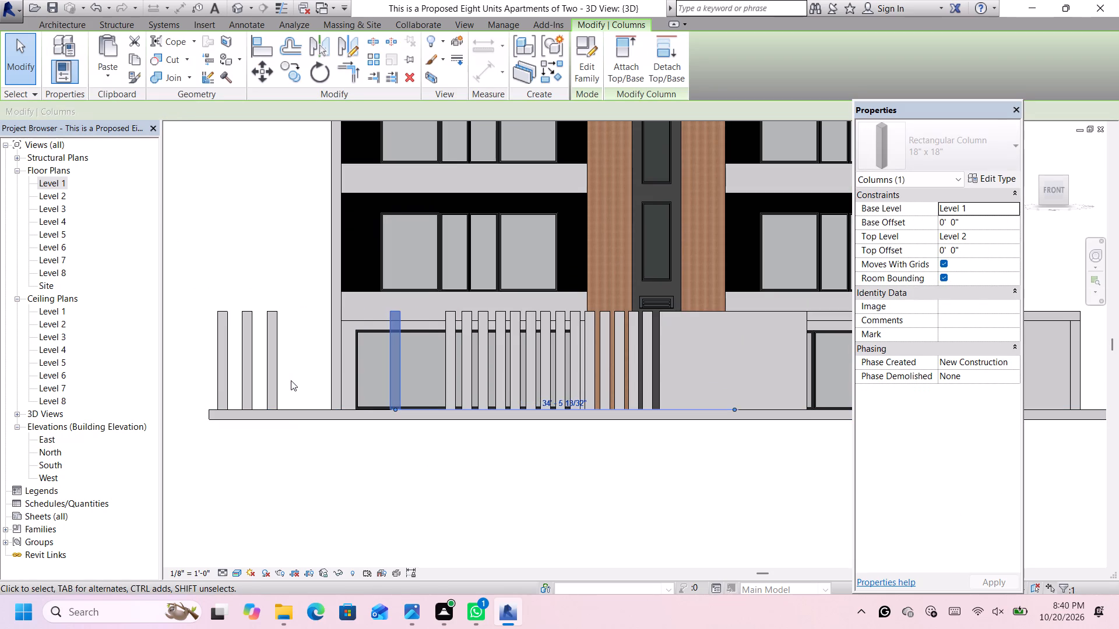
{"action": "key", "text": "Right"}
{"action": "key", "text": "Right"}
{"action": "key", "text": "Right"}
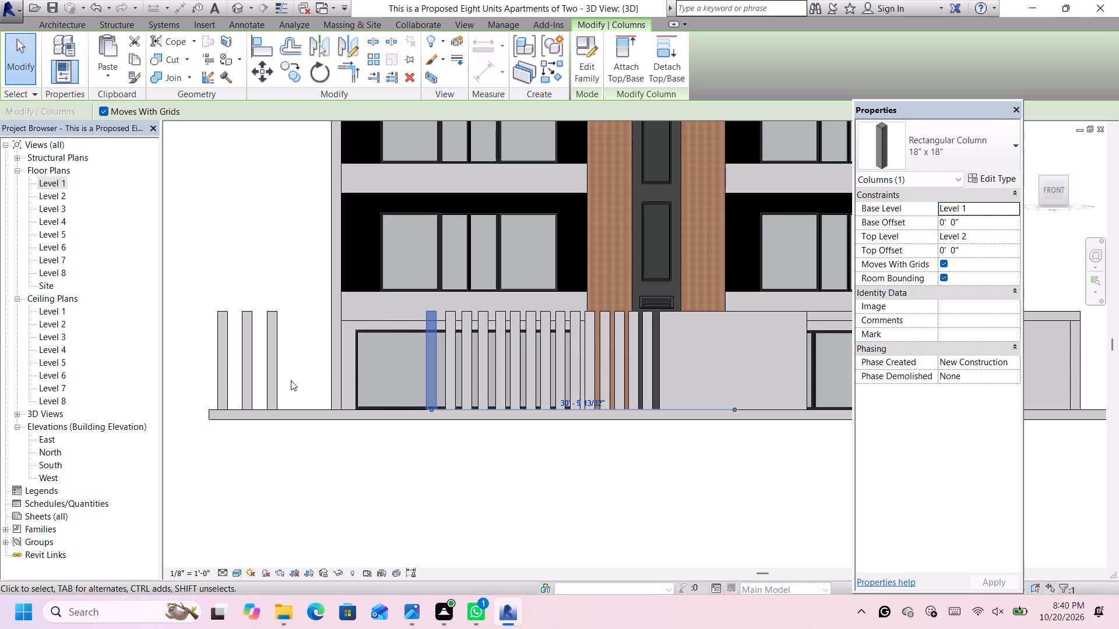
{"action": "key", "text": "Right"}
{"action": "scroll", "coordinate": [437, 409], "scroll_direction": "up", "scroll_amount": 4}
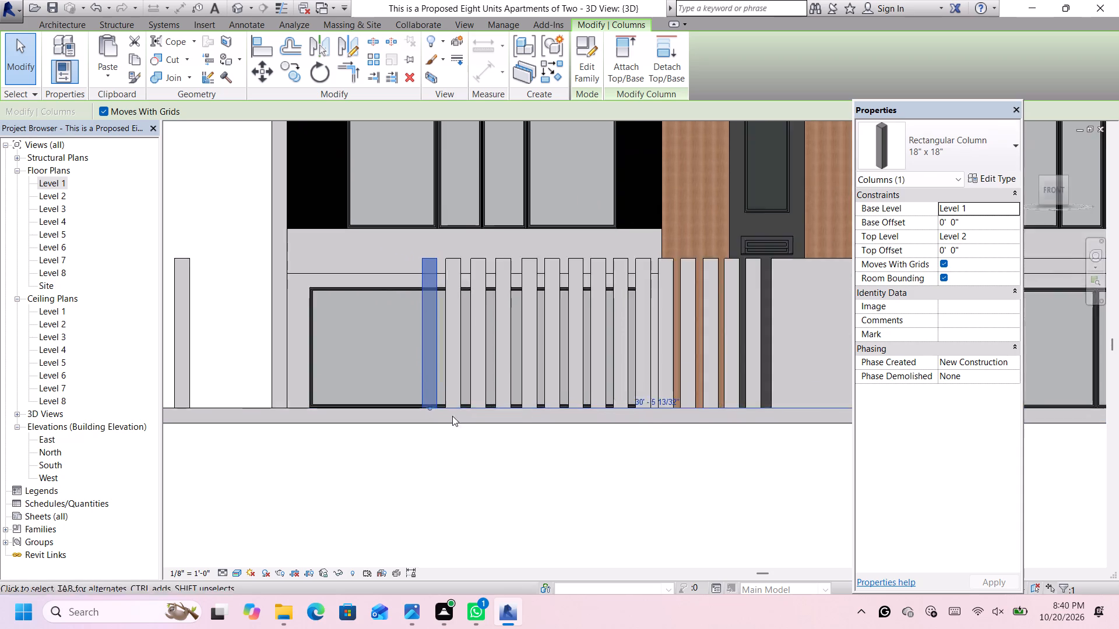
{"action": "scroll", "coordinate": [452, 416], "scroll_direction": "up", "scroll_amount": 2}
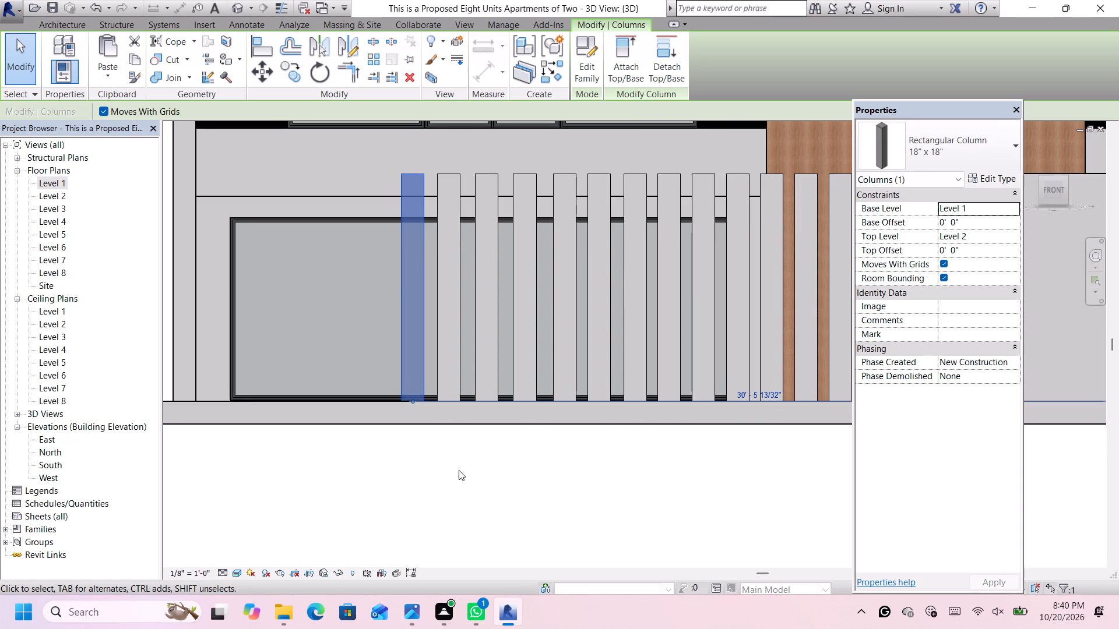
{"action": "scroll", "coordinate": [459, 470], "scroll_direction": "down", "scroll_amount": 5}
Move the sixteenth boundary column about 14' 9" toward the wall, leaving a narrow gap beside the fifteenth column.
{"action": "left_click", "coordinate": [459, 471]}
{"action": "left_click", "coordinate": [252, 405]}
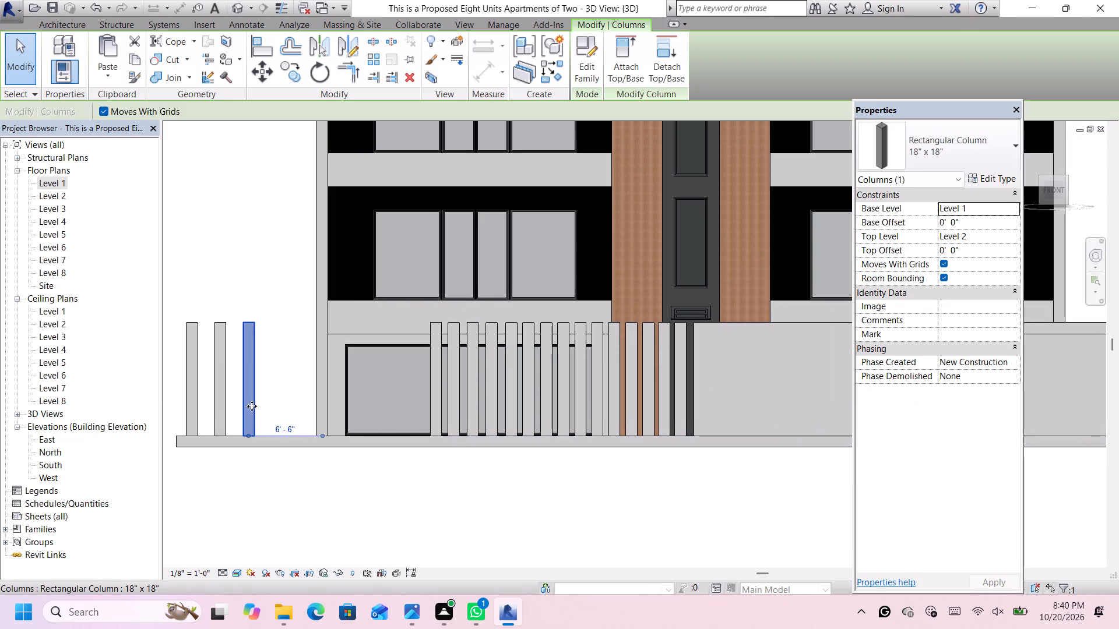
{"action": "key", "text": "Right"}
{"action": "key", "text": "Right"}
{"action": "key", "text": "Right"}
{"action": "key", "text": "Right"}
{"action": "key", "text": "Right"}
{"action": "key", "text": "Right"}
{"action": "key", "text": "Right"}
{"action": "key", "text": "Right"}
{"action": "key", "text": "Right"}
{"action": "key", "text": "Right"}
{"action": "key", "text": "Right"}
{"action": "key", "text": "Right"}
{"action": "key", "text": "Right"}
{"action": "key", "text": "Right"}
{"action": "key", "text": "Right"}
{"action": "key", "text": "Right"}
{"action": "key", "text": "Right"}
{"action": "key", "text": "Right"}
{"action": "key", "text": "Right"}
{"action": "key", "text": "Right"}
{"action": "key", "text": "Right"}
{"action": "key", "text": "Right"}
{"action": "key", "text": "Right"}
{"action": "key", "text": "Right"}
{"action": "key", "text": "Right"}
{"action": "key", "text": "Right"}
{"action": "key", "text": "Right"}
{"action": "key", "text": "Right"}
{"action": "key", "text": "Right"}
{"action": "key", "text": "Right"}
{"action": "key", "text": "Right"}
{"action": "key", "text": "Right"}
{"action": "key", "text": "Right"}
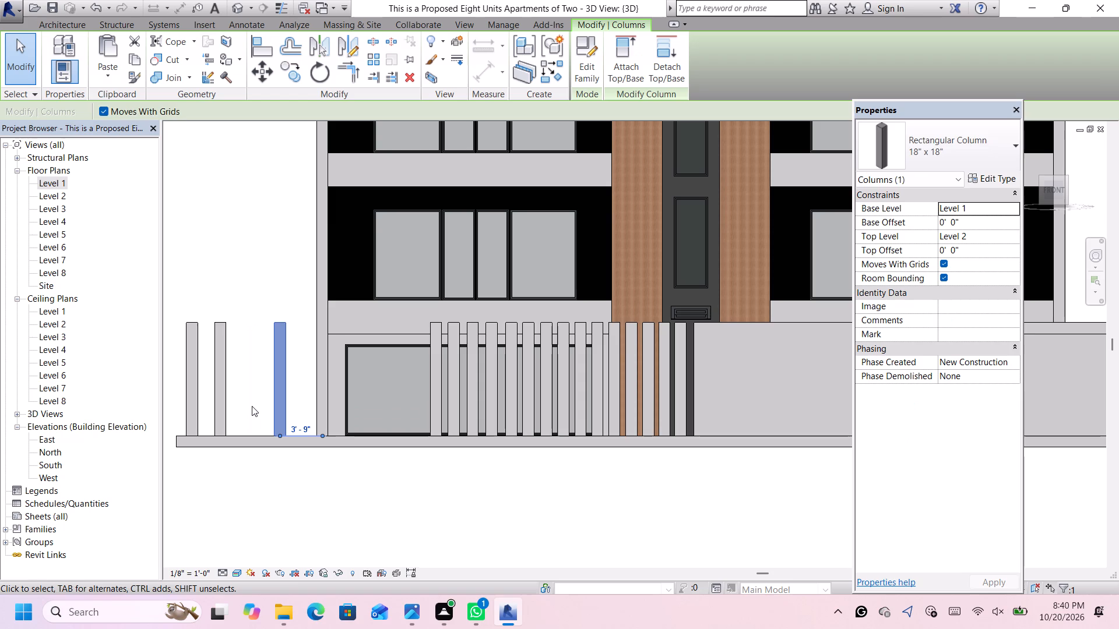
{"action": "key", "text": "Right"}
{"action": "key", "text": "Right"}
{"action": "key", "text": "Right"}
{"action": "key", "text": "Right"}
{"action": "key", "text": "Right"}
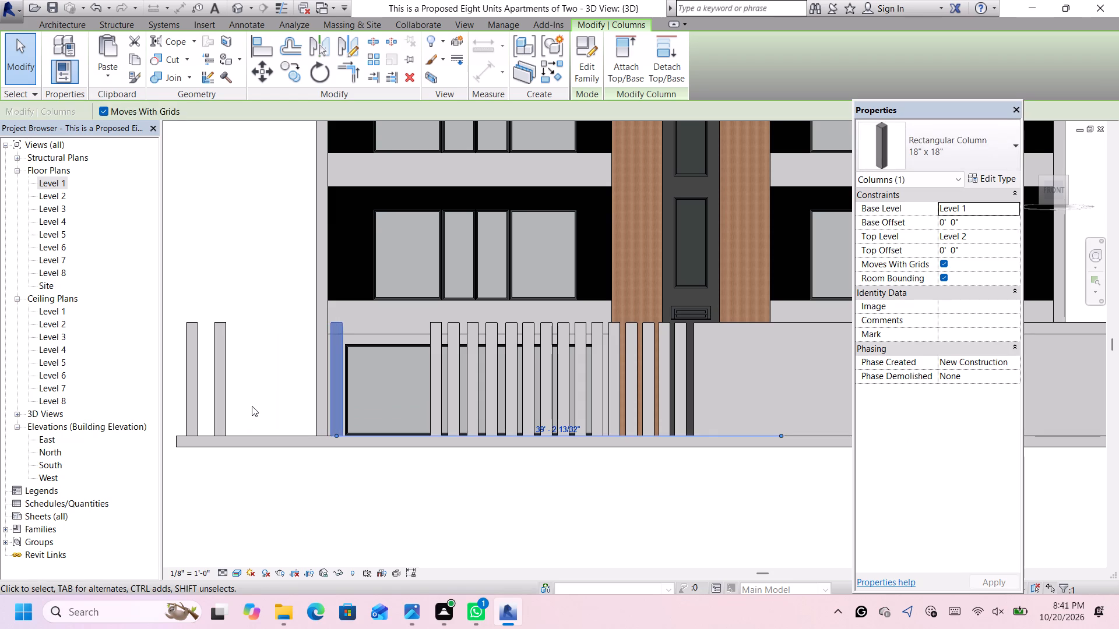
{"action": "key", "text": "Right"}
{"action": "key", "text": "Right"}
{"action": "key", "text": "Right"}
{"action": "key", "text": "Right"}
{"action": "key", "text": "Right"}
{"action": "key", "text": "Right"}
{"action": "key", "text": "Right"}
{"action": "key", "text": "Right"}
{"action": "key", "text": "Right"}
{"action": "key", "text": "Right"}
{"action": "key", "text": "Right"}
{"action": "key", "text": "Right"}
{"action": "key", "text": "Right"}
{"action": "key", "text": "Right"}
{"action": "key", "text": "Right"}
{"action": "key", "text": "Right"}
{"action": "key", "text": "Right"}
{"action": "key", "text": "Right"}
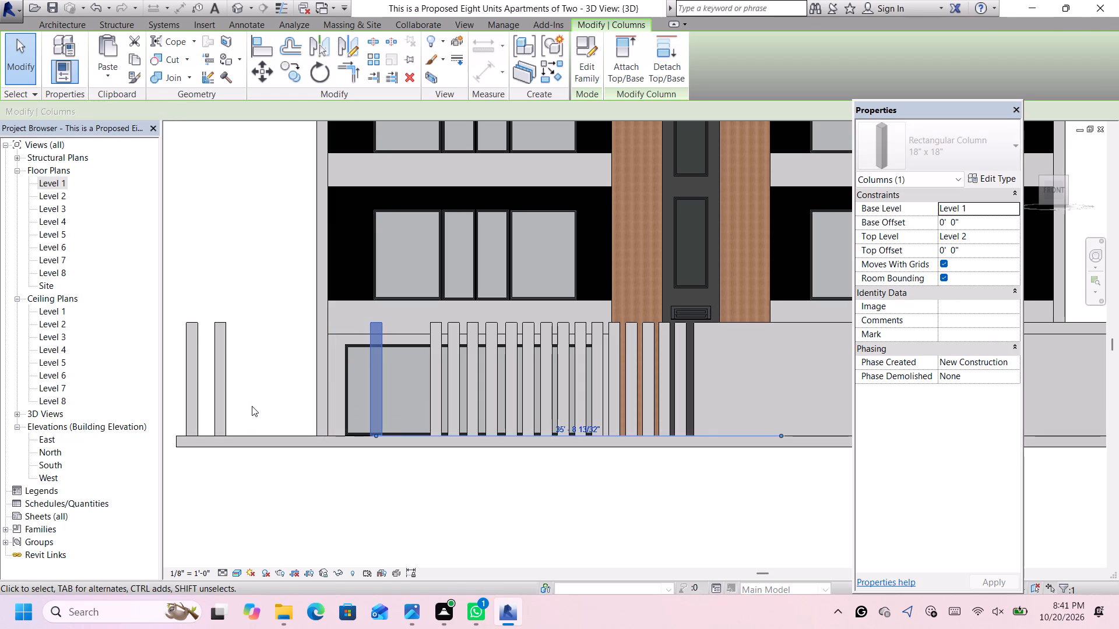
{"action": "key", "text": "Right"}
{"action": "key", "text": "Right"}
{"action": "key", "text": "Right"}
{"action": "key", "text": "Right"}
{"action": "key", "text": "Right"}
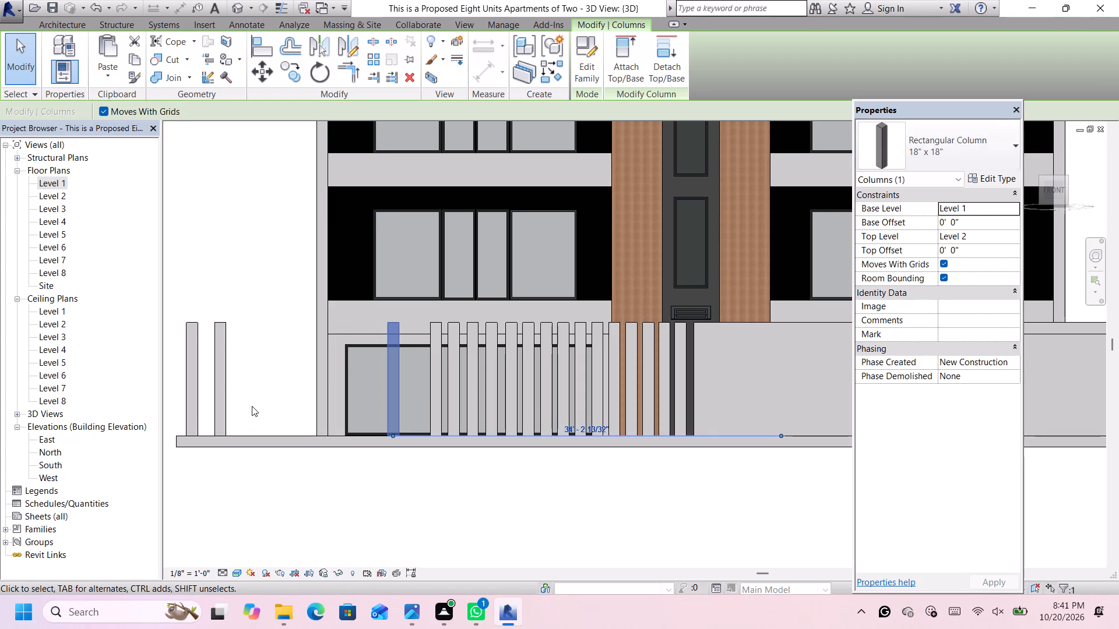
{"action": "key", "text": "Right"}
{"action": "key", "text": "Right"}
{"action": "key", "text": "Right"}
{"action": "key", "text": "Right"}
{"action": "key", "text": "Right"}
{"action": "key", "text": "Right"}
{"action": "key", "text": "Right"}
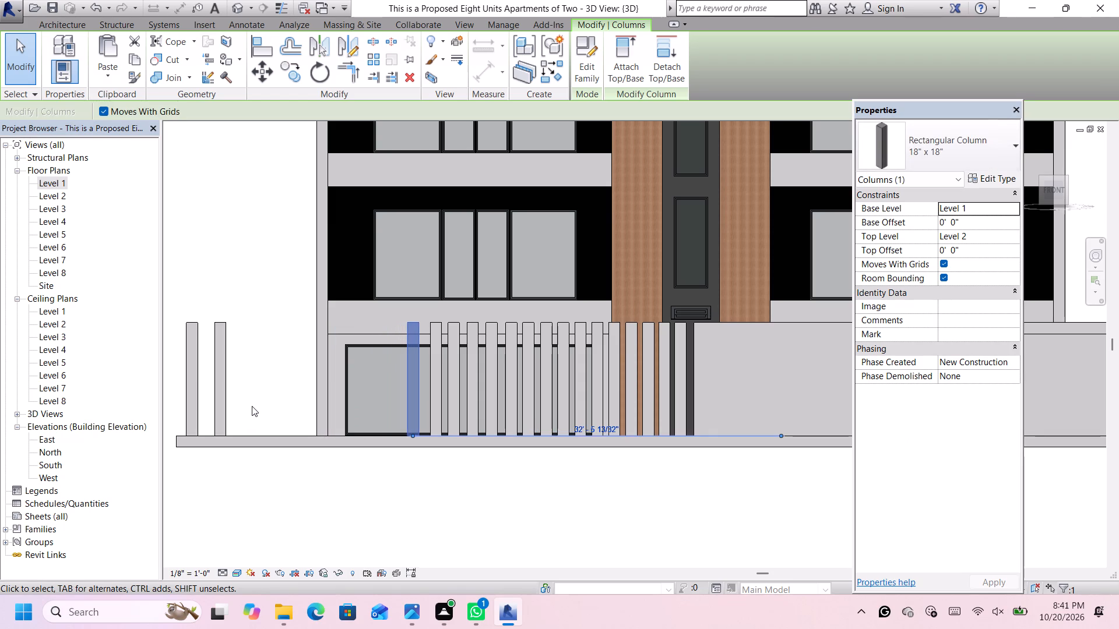
{"action": "key", "text": "Right"}
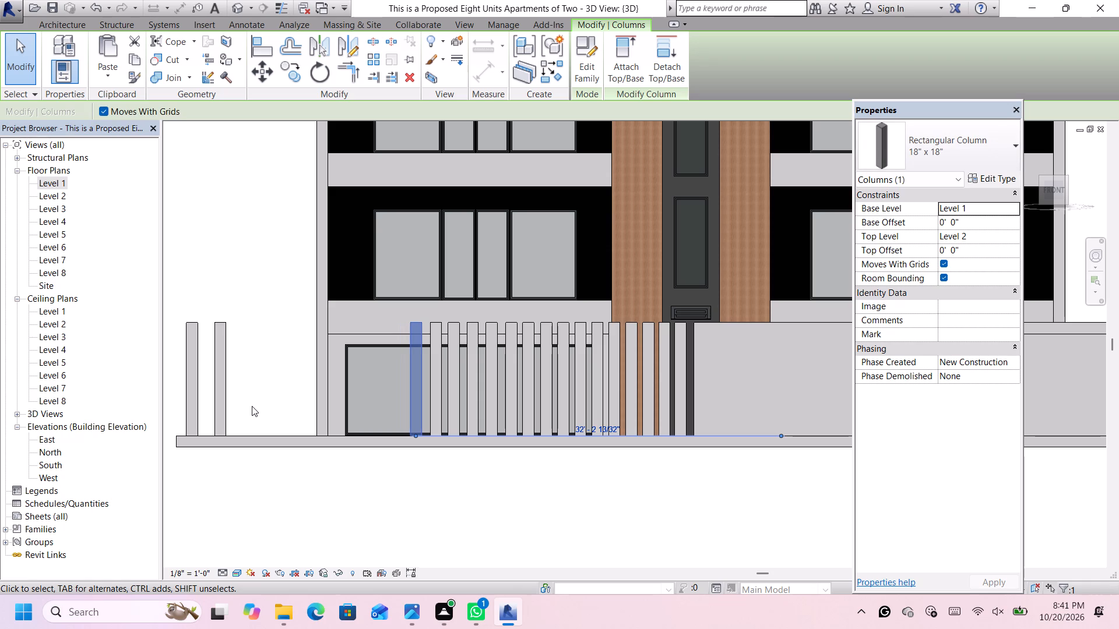
{"action": "left_click", "coordinate": [296, 515]}
Move the seventeenth boundary column about 15' 6" toward the wall, leaving a narrow gap beside the sixteenth column.
{"action": "left_click", "coordinate": [227, 387]}
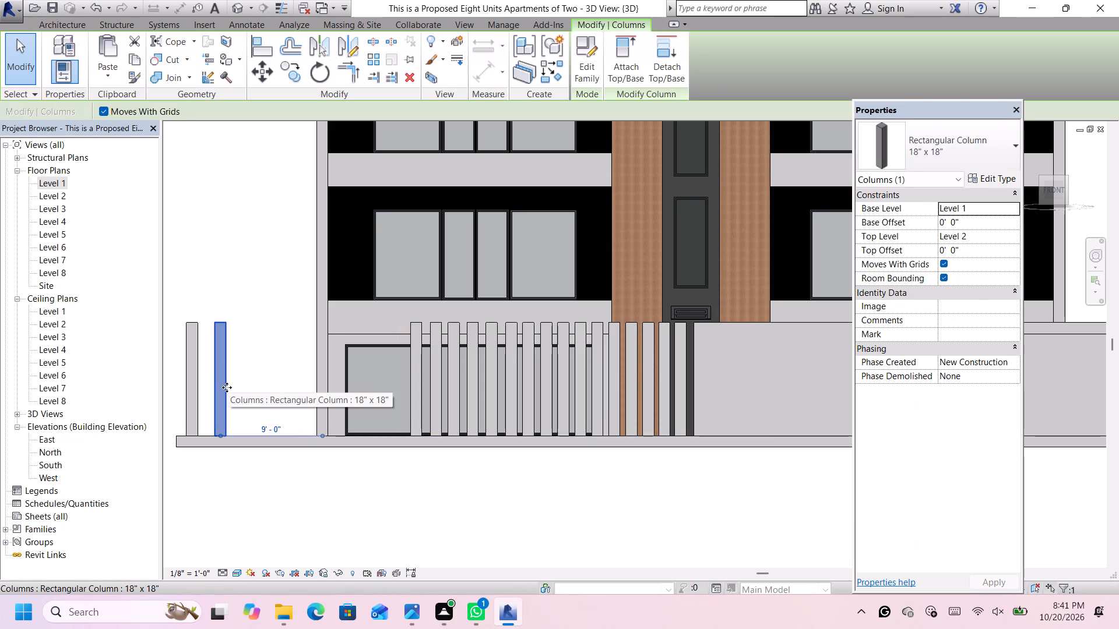
{"action": "key", "text": "Right"}
{"action": "key", "text": "Right"}
{"action": "key", "text": "Right"}
{"action": "key", "text": "Right"}
{"action": "key", "text": "Right"}
{"action": "key", "text": "Right"}
{"action": "key", "text": "Right"}
{"action": "key", "text": "Right"}
{"action": "key", "text": "Right"}
{"action": "key", "text": "Right"}
{"action": "key", "text": "Right"}
{"action": "key", "text": "Right"}
{"action": "key", "text": "Right"}
{"action": "key", "text": "Right"}
{"action": "key", "text": "Right"}
{"action": "key", "text": "Right"}
{"action": "key", "text": "Right"}
{"action": "key", "text": "Right"}
{"action": "key", "text": "Right"}
{"action": "key", "text": "Right"}
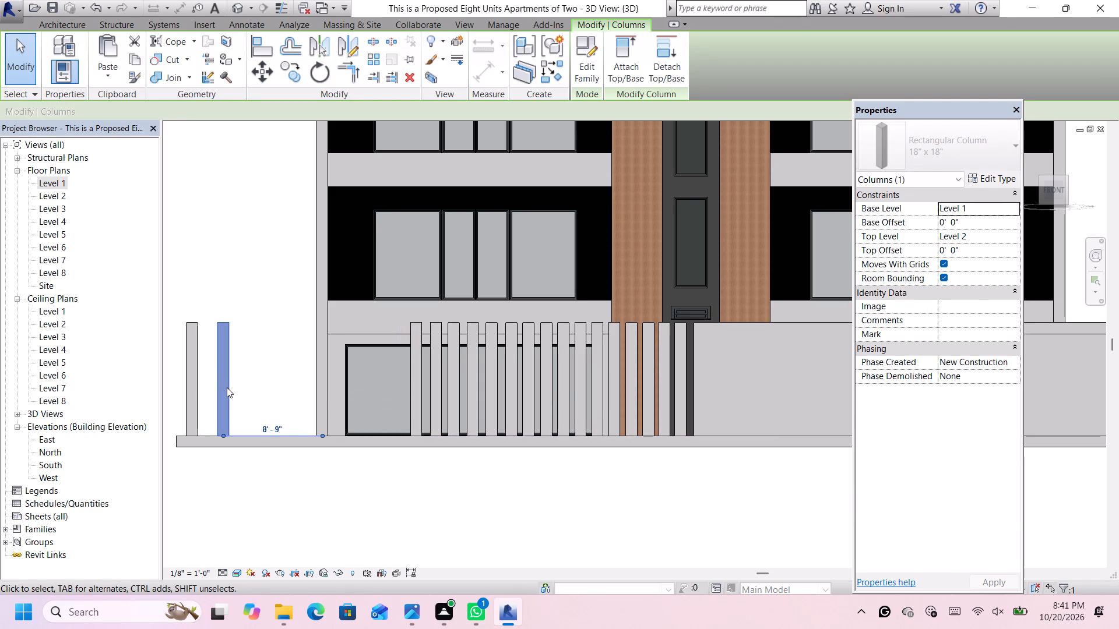
{"action": "key", "text": "Right"}
{"action": "key", "text": "Right"}
{"action": "key", "text": "Right"}
{"action": "key", "text": "Right"}
{"action": "key", "text": "Right"}
{"action": "key", "text": "Right"}
{"action": "key", "text": "Right"}
{"action": "key", "text": "Right"}
{"action": "key", "text": "Right"}
{"action": "key", "text": "Right"}
{"action": "key", "text": "Right"}
{"action": "key", "text": "Right"}
{"action": "key", "text": "Right"}
{"action": "key", "text": "Right"}
{"action": "key", "text": "Right"}
{"action": "key", "text": "Right"}
{"action": "key", "text": "Right"}
{"action": "key", "text": "Right"}
{"action": "key", "text": "Right"}
{"action": "key", "text": "Right"}
{"action": "key", "text": "Right"}
{"action": "key", "text": "Right"}
{"action": "key", "text": "Right"}
{"action": "key", "text": "Right"}
{"action": "key", "text": "Right"}
{"action": "key", "text": "Right"}
{"action": "key", "text": "Right"}
{"action": "key", "text": "Right"}
{"action": "key", "text": "Right"}
{"action": "key", "text": "Right"}
{"action": "key", "text": "Right"}
{"action": "key", "text": "Right"}
{"action": "key", "text": "Right"}
{"action": "key", "text": "Right"}
{"action": "key", "text": "Right"}
{"action": "key", "text": "Right"}
{"action": "key", "text": "Right"}
{"action": "key", "text": "Right"}
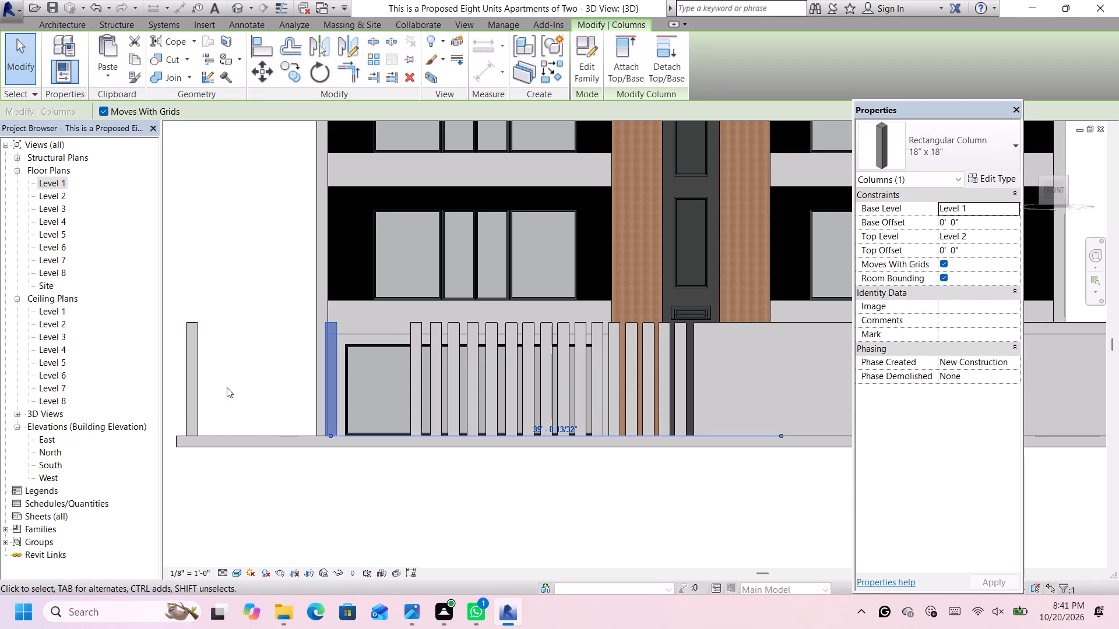
{"action": "key", "text": "Right"}
{"action": "key", "text": "Right"}
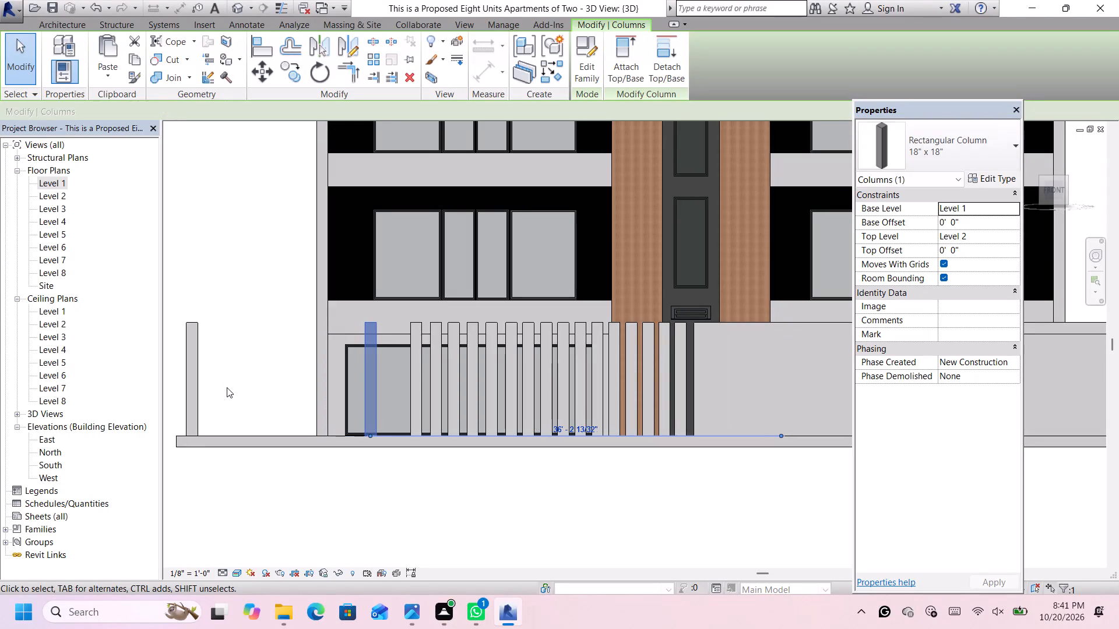
{"action": "key", "text": "Right"}
{"action": "key", "text": "Right"}
{"action": "key", "text": "Right"}
{"action": "key", "text": "Right"}
{"action": "key", "text": "Right"}
{"action": "key", "text": "Right"}
{"action": "key", "text": "Right"}
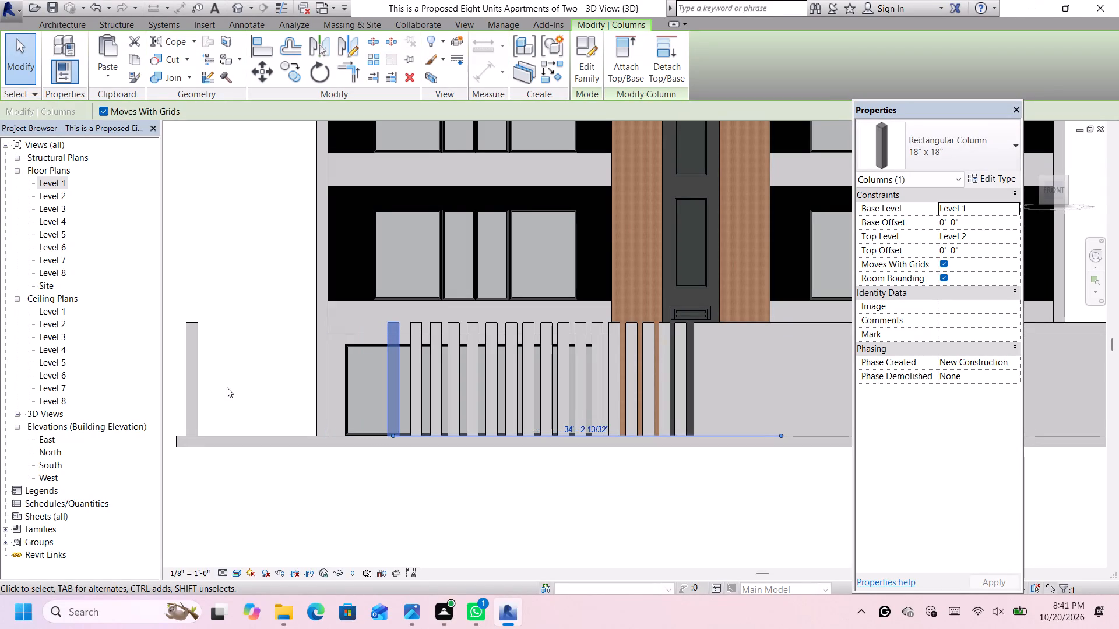
{"action": "key", "text": "Right"}
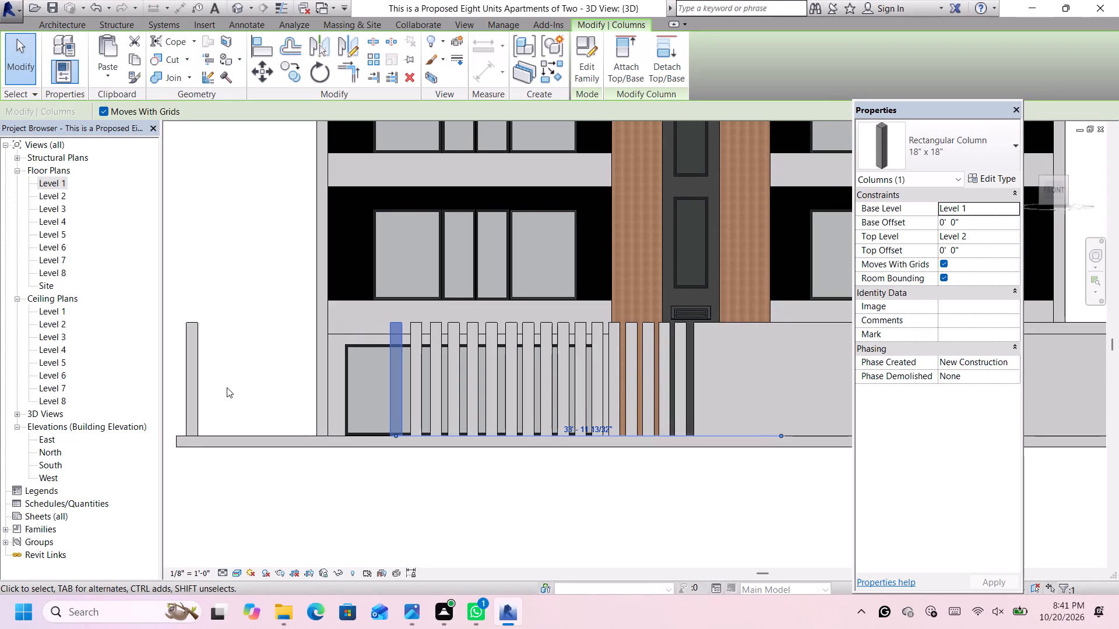
{"action": "scroll", "coordinate": [417, 440], "scroll_direction": "up", "scroll_amount": 6}
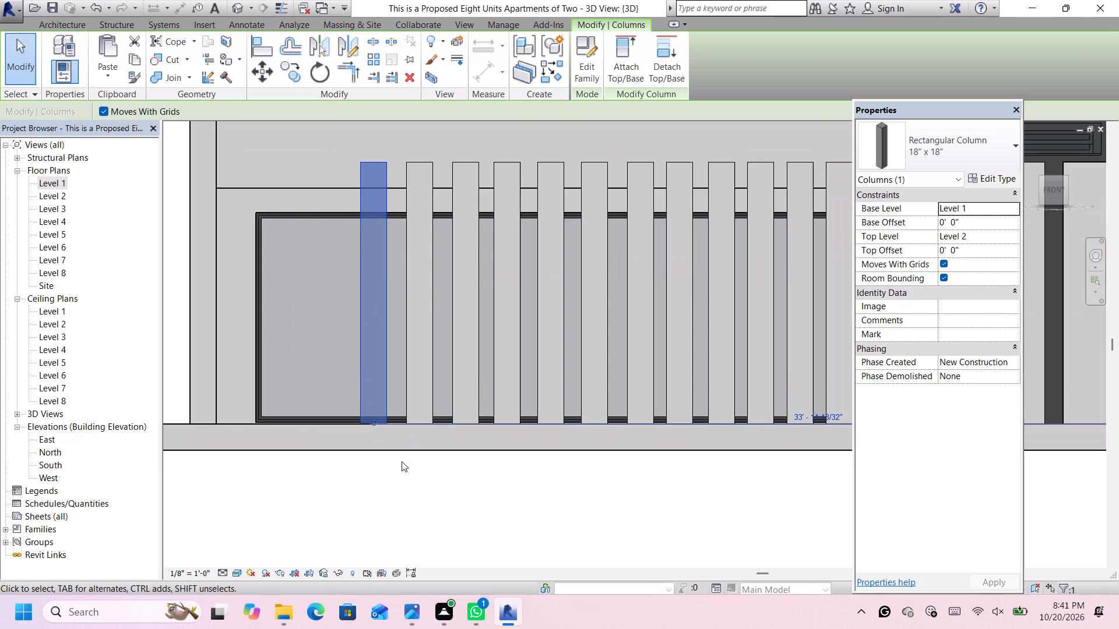
{"action": "scroll", "coordinate": [402, 461], "scroll_direction": "down", "scroll_amount": 8}
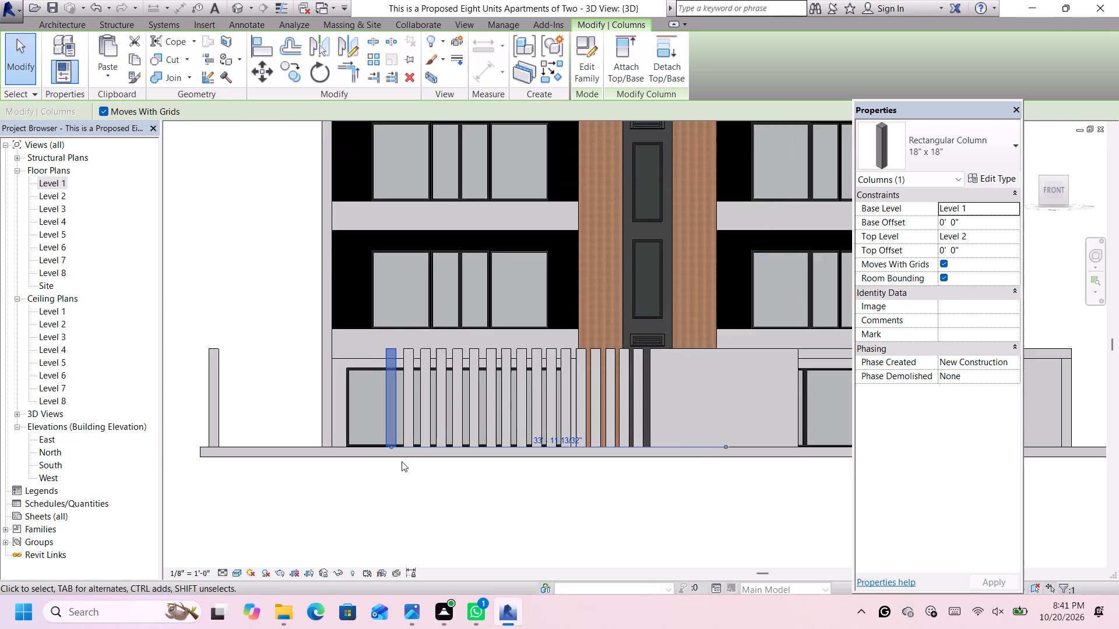
Move the eighteenth boundary column about 16' 3" toward the wall, leaving a narrow gap beside the seventeenth column.
{"action": "left_click", "coordinate": [238, 411]}
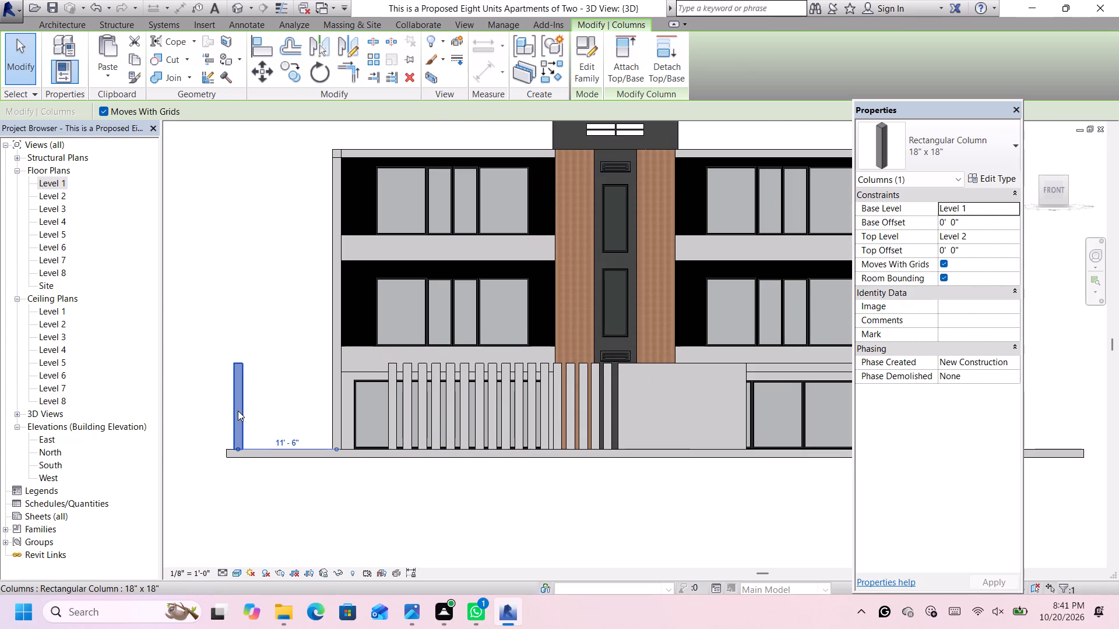
{"action": "key", "text": "Right"}
{"action": "key", "text": "Right"}
{"action": "key", "text": "Right"}
{"action": "key", "text": "Right"}
{"action": "key", "text": "Right"}
{"action": "key", "text": "Right"}
{"action": "key", "text": "Right"}
{"action": "key", "text": "Right"}
{"action": "key", "text": "Right"}
{"action": "key", "text": "Right"}
{"action": "key", "text": "Right"}
{"action": "key", "text": "Right"}
{"action": "key", "text": "Right"}
{"action": "key", "text": "Right"}
{"action": "key", "text": "Right"}
{"action": "key", "text": "Right"}
{"action": "key", "text": "Right"}
{"action": "key", "text": "Right"}
{"action": "key", "text": "Right"}
{"action": "key", "text": "Right"}
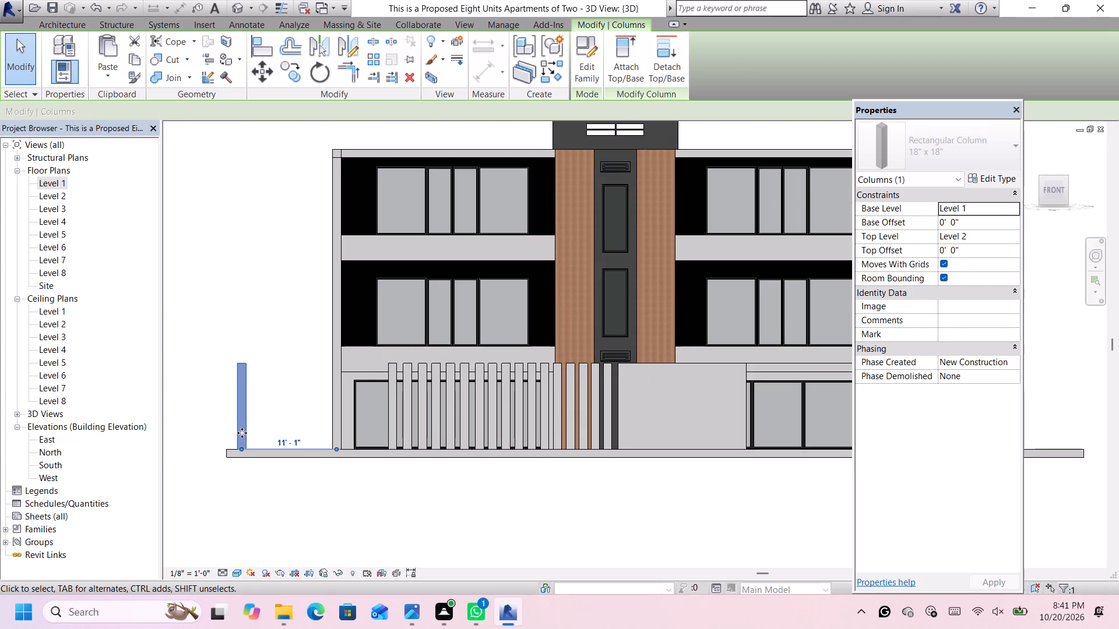
{"action": "key", "text": "Right"}
{"action": "key", "text": "Right"}
{"action": "key", "text": "Right"}
{"action": "key", "text": "Right"}
{"action": "key", "text": "Right"}
{"action": "key", "text": "Right"}
{"action": "key", "text": "Right"}
{"action": "key", "text": "Right"}
{"action": "key", "text": "Right"}
{"action": "key", "text": "Right"}
{"action": "key", "text": "Right"}
{"action": "key", "text": "Right"}
{"action": "key", "text": "Right"}
{"action": "key", "text": "Right"}
{"action": "key", "text": "Right"}
{"action": "key", "text": "Right"}
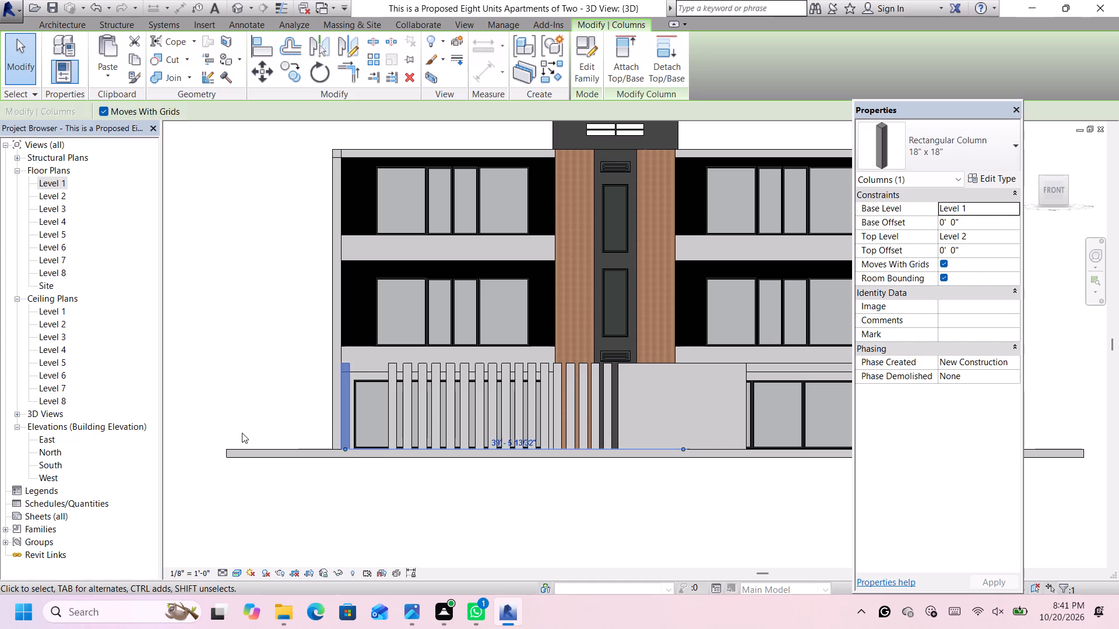
{"action": "key", "text": "Right"}
{"action": "key", "text": "Right"}
{"action": "key", "text": "Right"}
{"action": "key", "text": "Right"}
{"action": "key", "text": "Right"}
{"action": "key", "text": "Right"}
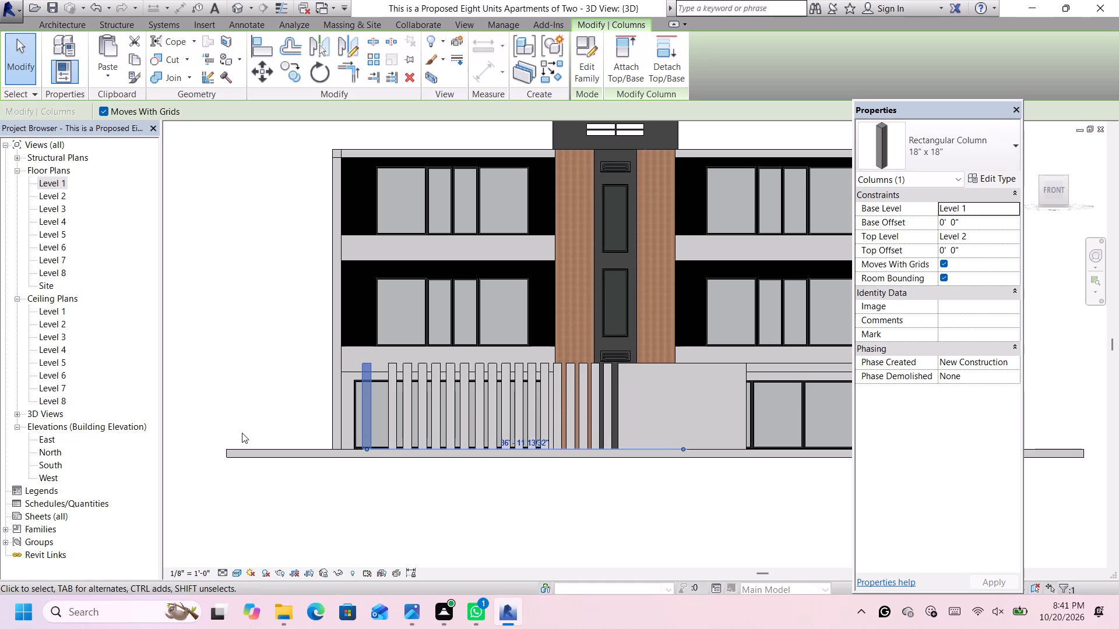
{"action": "key", "text": "Right"}
{"action": "key", "text": "Right"}
{"action": "key", "text": "Right"}
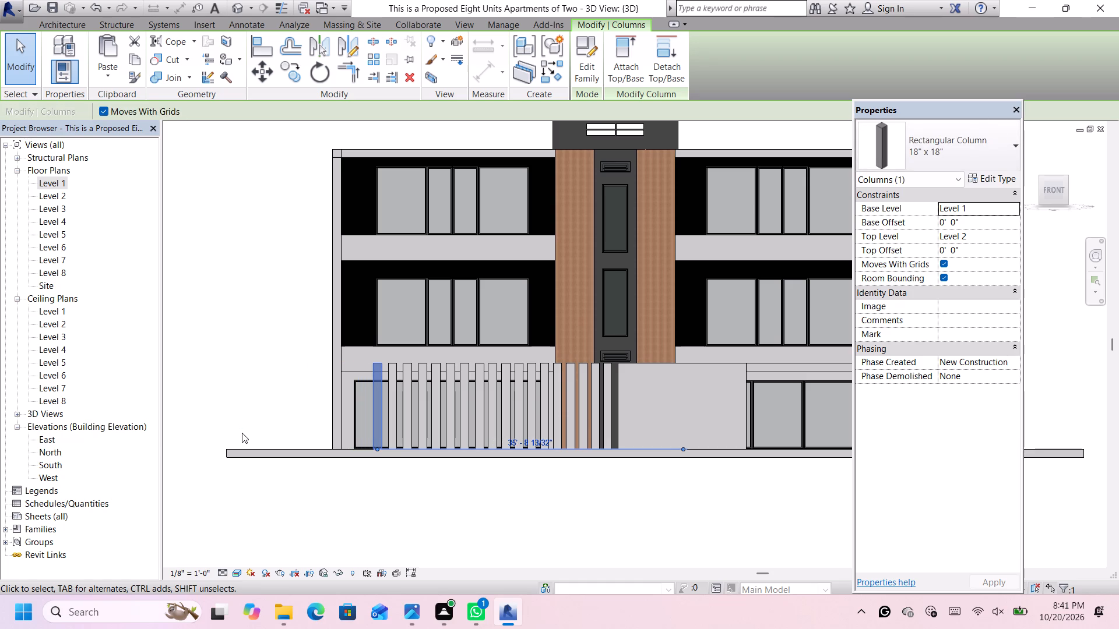
{"action": "scroll", "coordinate": [372, 519], "scroll_direction": "down", "scroll_amount": 1}
{"action": "scroll", "coordinate": [587, 493], "scroll_direction": "down", "scroll_amount": 3}
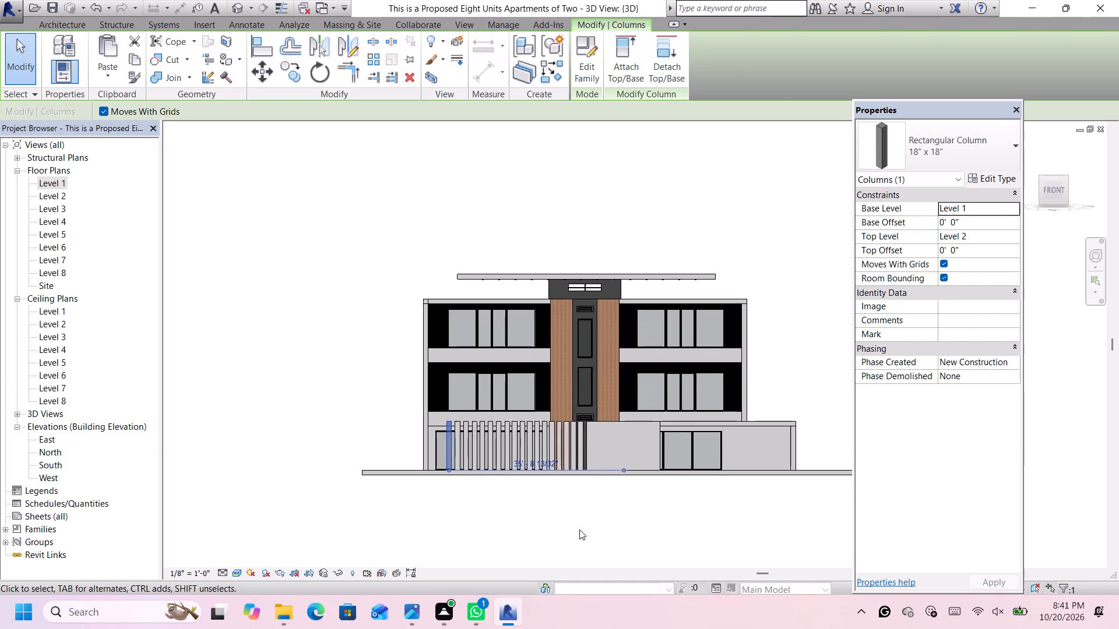
{"action": "left_click", "coordinate": [579, 529]}
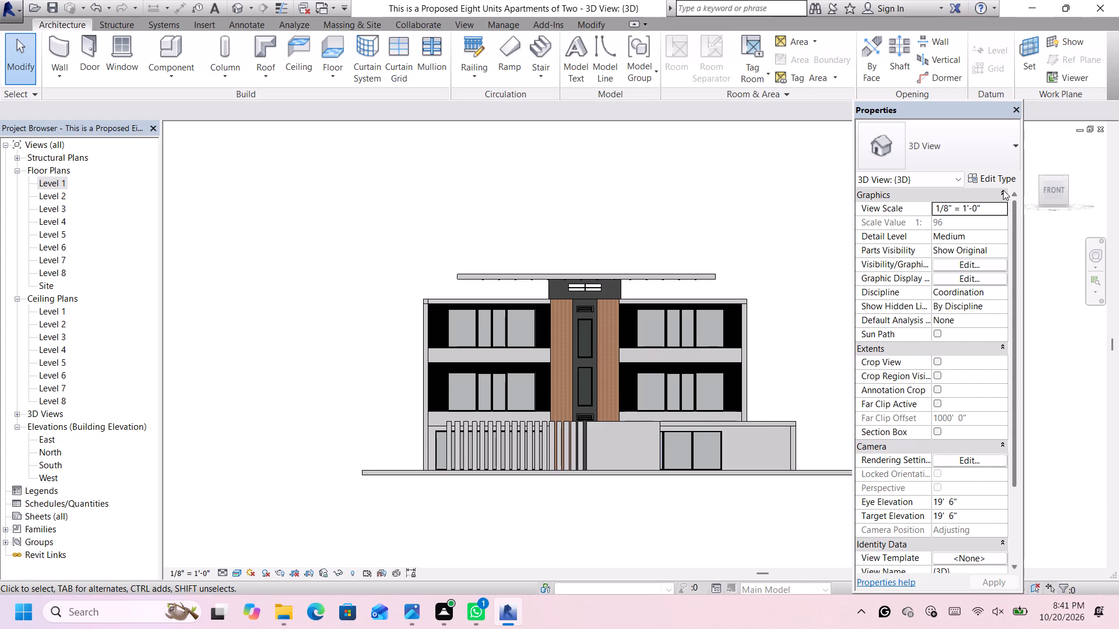
On Level 1, draw a 9' high Generic - 12" wall about 16' long from the column row's end to the slab's front-left edge.
{"action": "left_click", "coordinate": [1041, 181]}
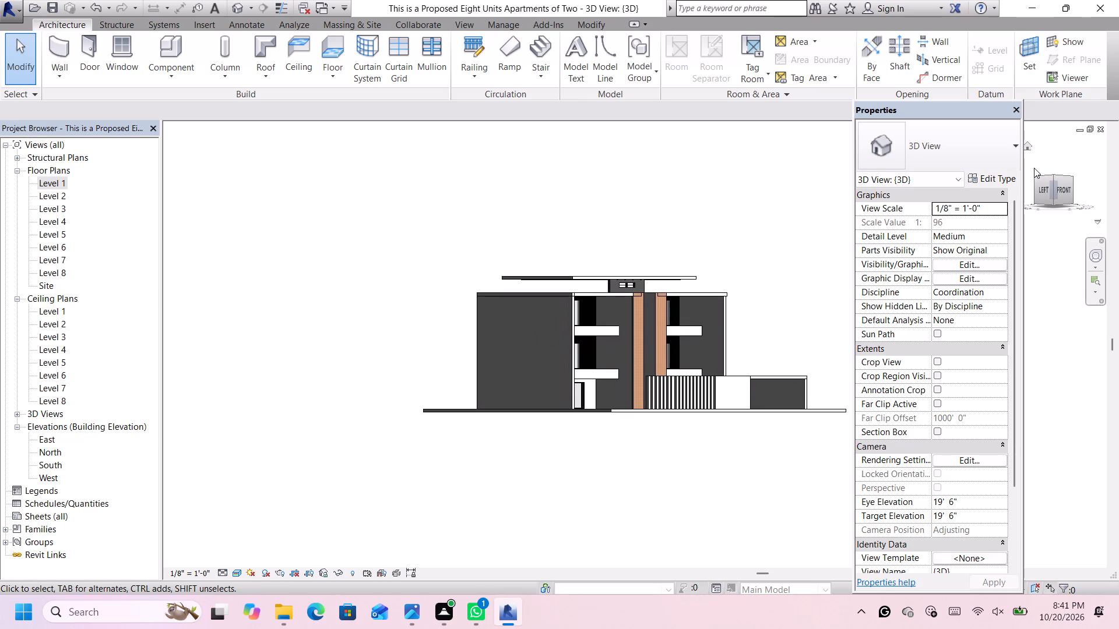
{"action": "left_click", "coordinate": [1054, 175]}
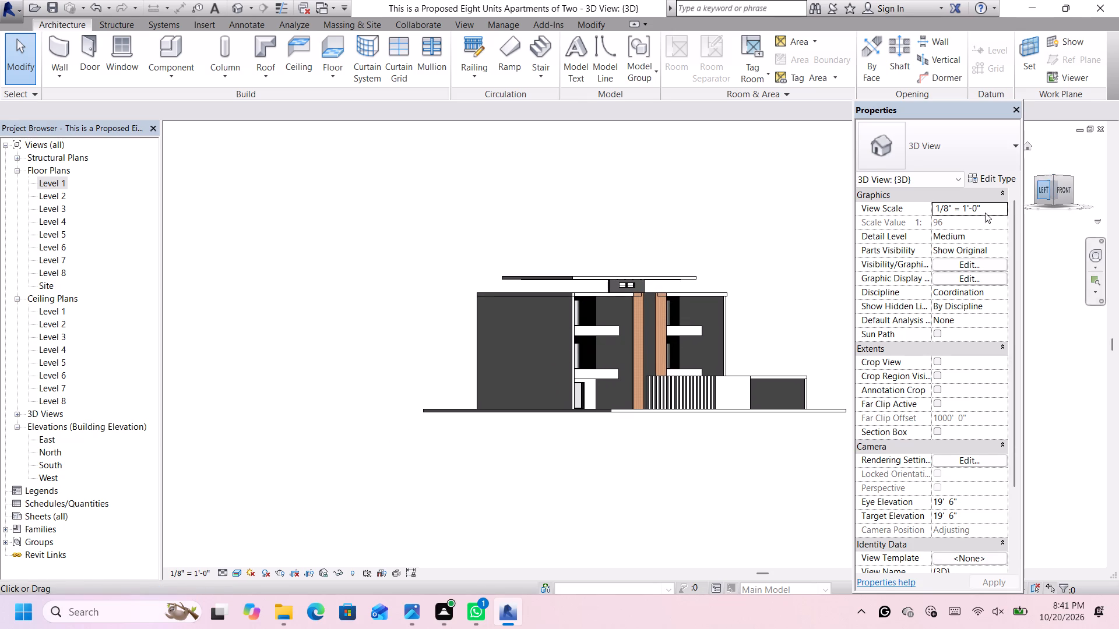
{"action": "double_click", "coordinate": [54, 176]}
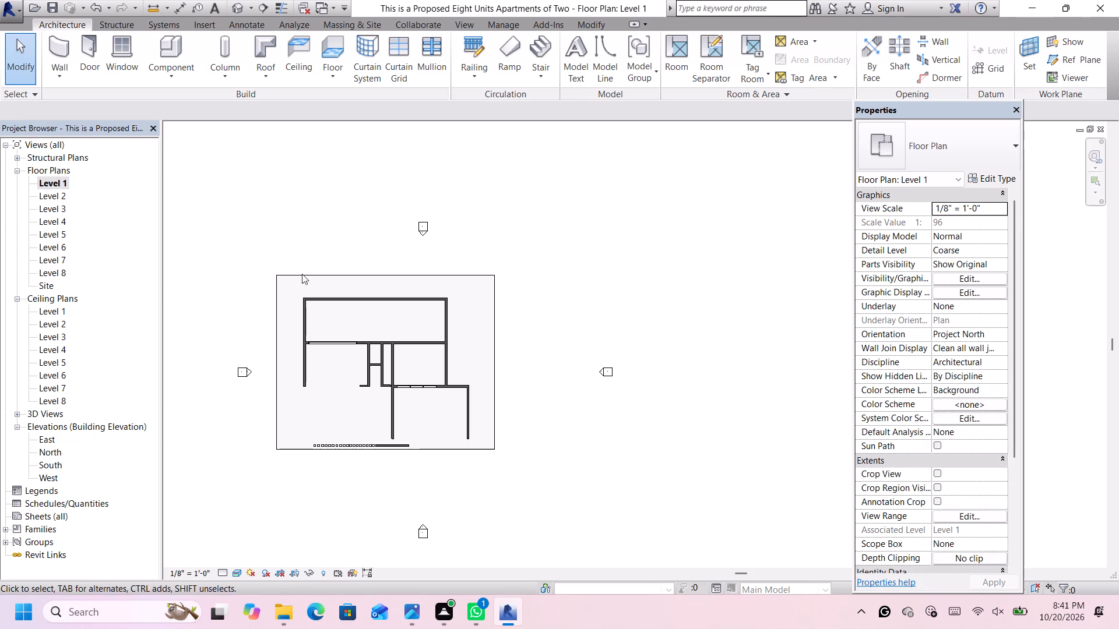
{"action": "left_click", "coordinate": [58, 53]}
{"action": "scroll", "coordinate": [281, 401], "scroll_direction": "up", "scroll_amount": 5}
{"action": "scroll", "coordinate": [326, 467], "scroll_direction": "up", "scroll_amount": 3}
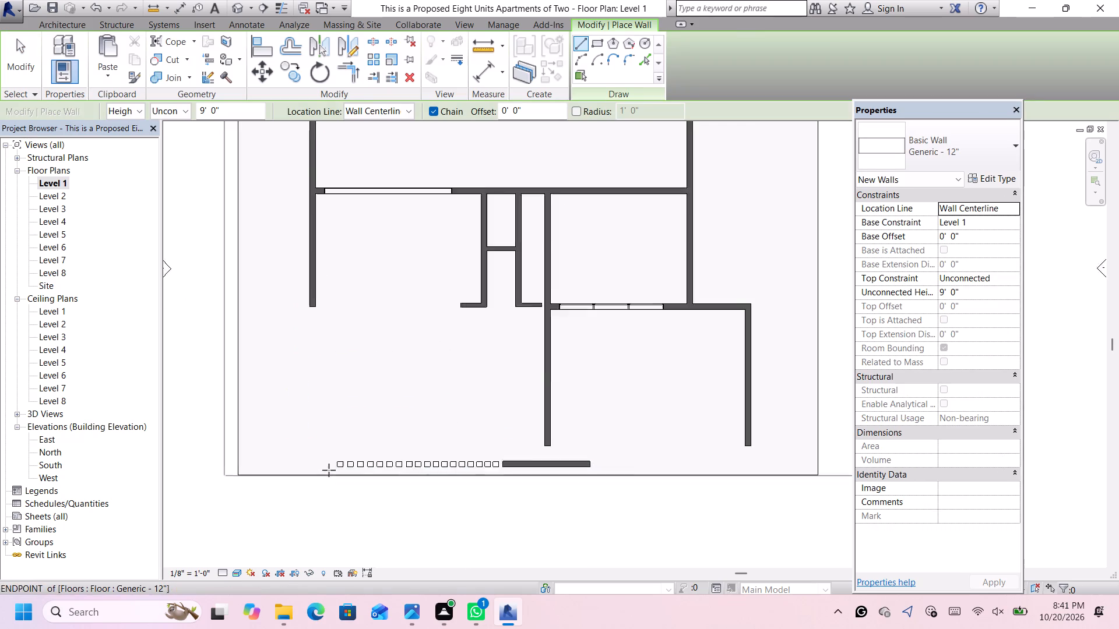
{"action": "scroll", "coordinate": [329, 470], "scroll_direction": "up", "scroll_amount": 1}
{"action": "left_click", "coordinate": [330, 464]}
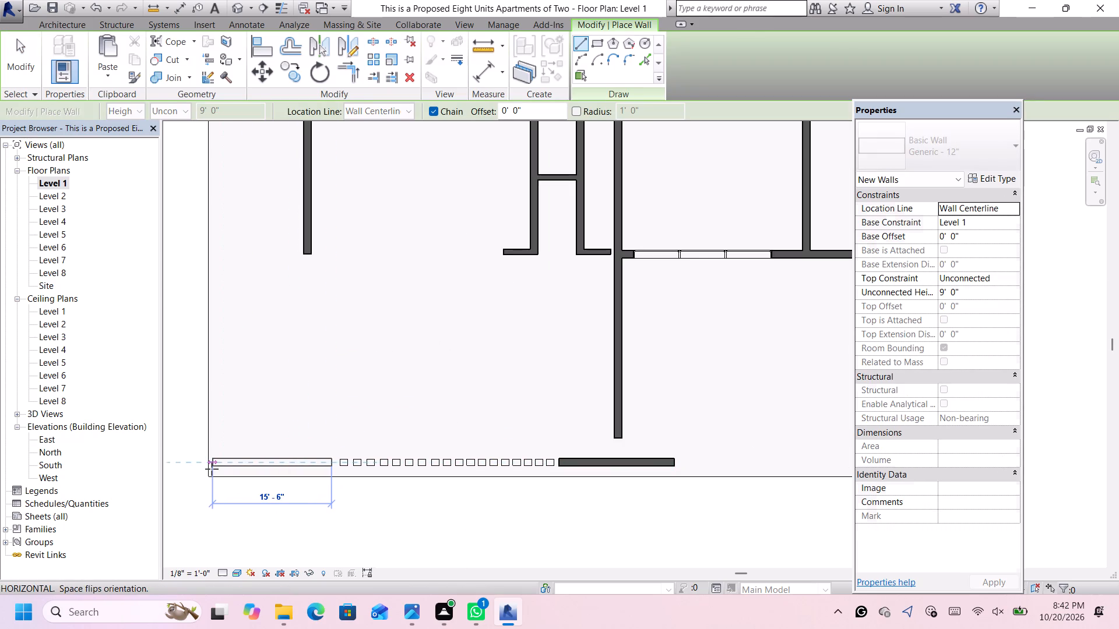
{"action": "left_click", "coordinate": [205, 468]}
Continue the boundary wall 78' 2" along the left slab edge, 100' across the back, and about 50' 8" along the right edge.
{"action": "scroll", "coordinate": [207, 468], "scroll_direction": "down", "scroll_amount": 14}
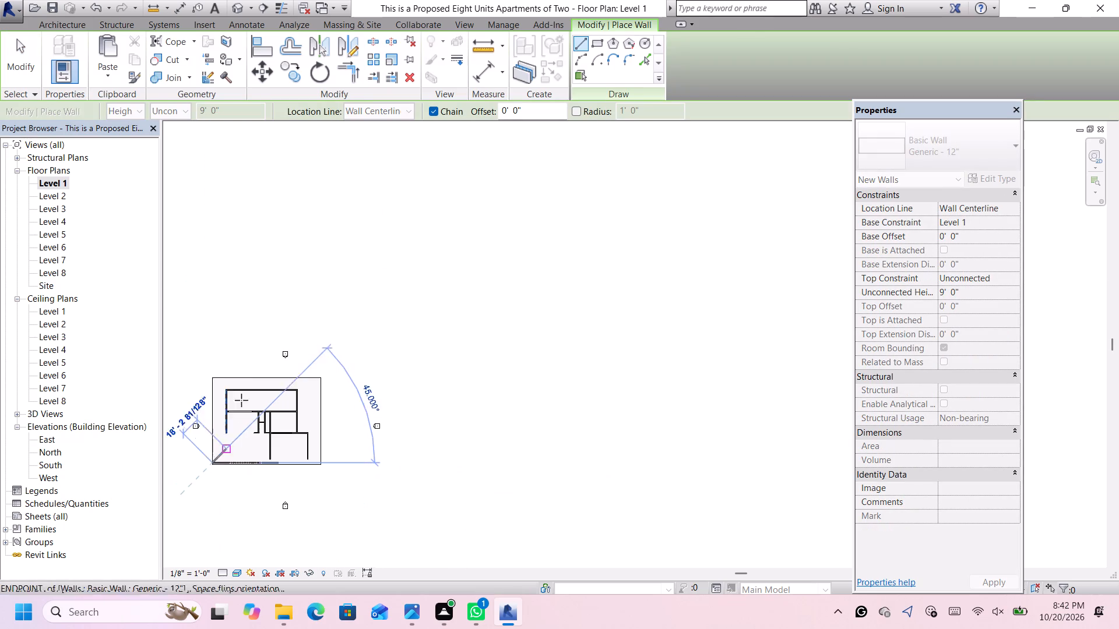
{"action": "scroll", "coordinate": [210, 370], "scroll_direction": "up", "scroll_amount": 5}
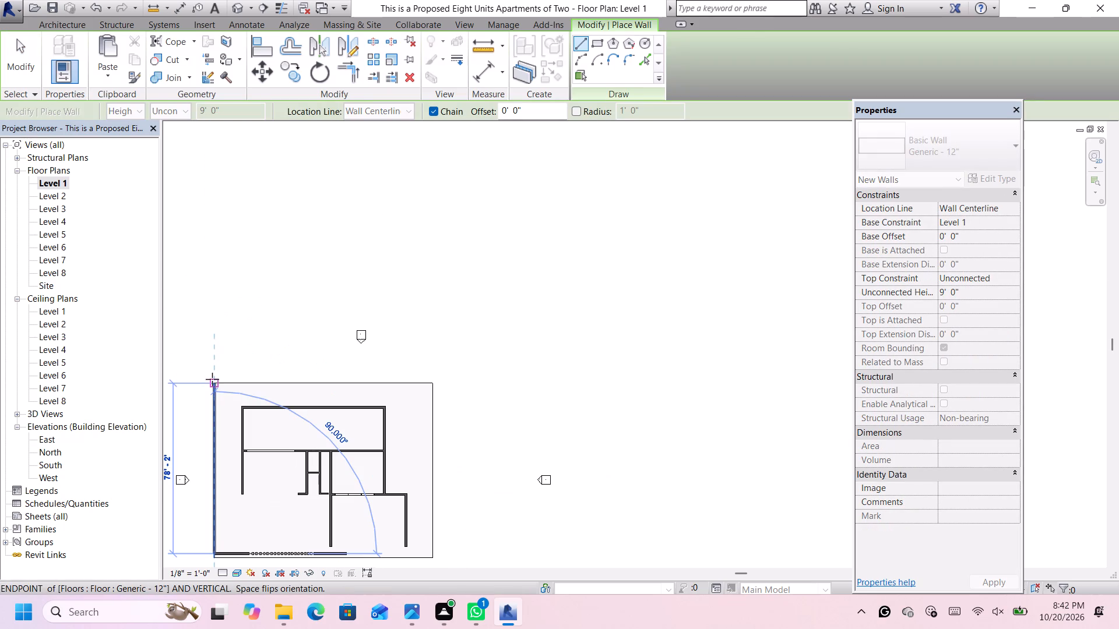
{"action": "scroll", "coordinate": [212, 378], "scroll_direction": "up", "scroll_amount": 1}
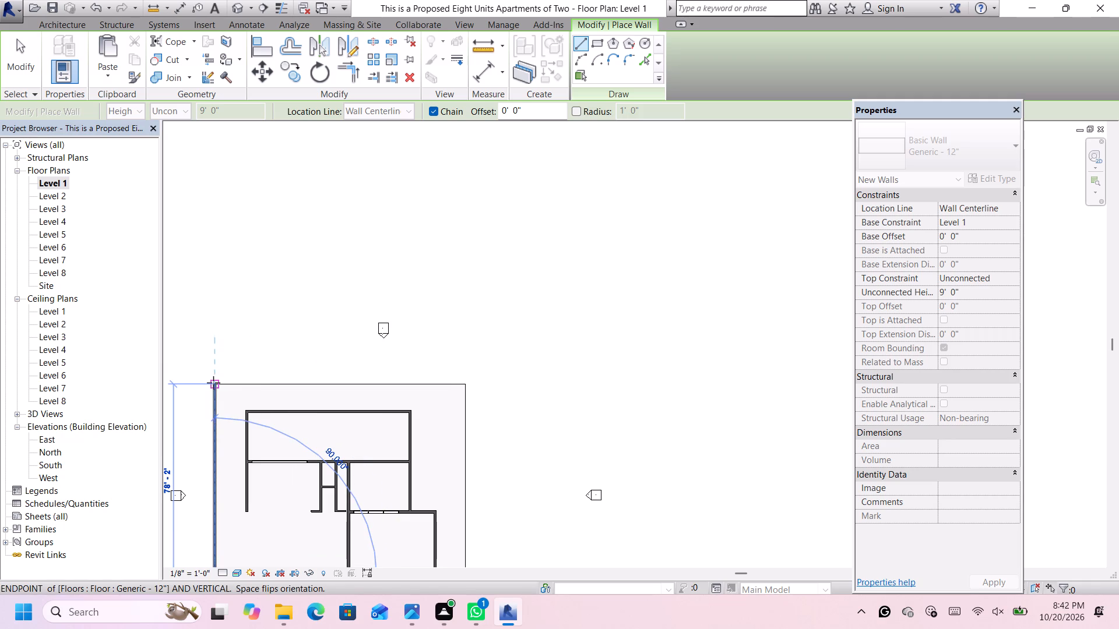
{"action": "left_click", "coordinate": [213, 384]}
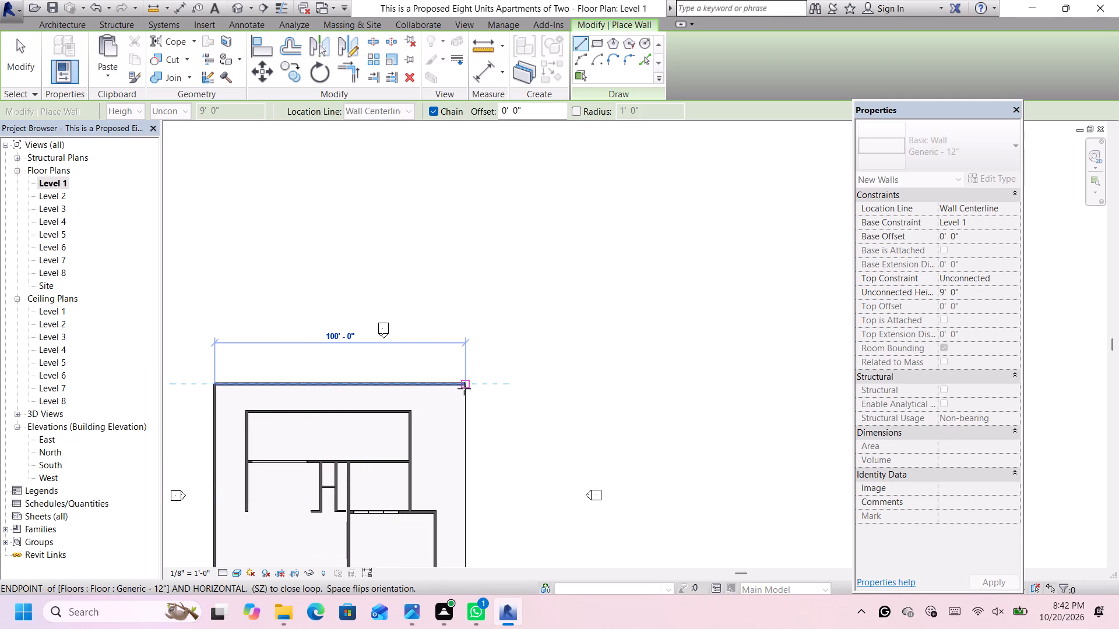
{"action": "left_click", "coordinate": [464, 388]}
{"action": "scroll", "coordinate": [464, 389], "scroll_direction": "down", "scroll_amount": 8}
{"action": "scroll", "coordinate": [465, 410], "scroll_direction": "up", "scroll_amount": 5}
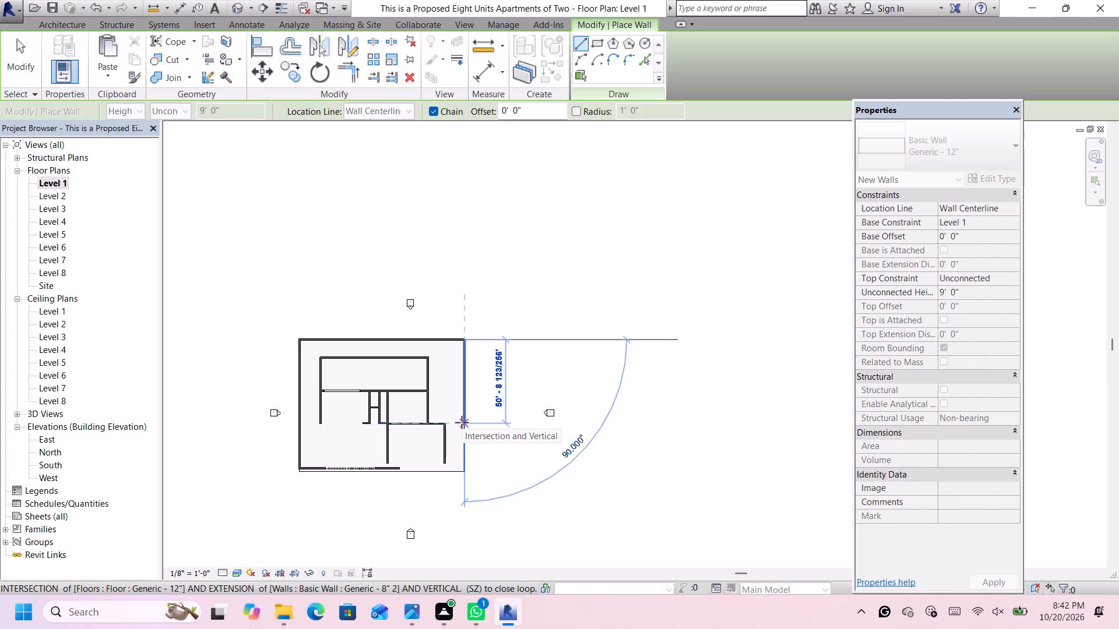
{"action": "left_click", "coordinate": [462, 422]}
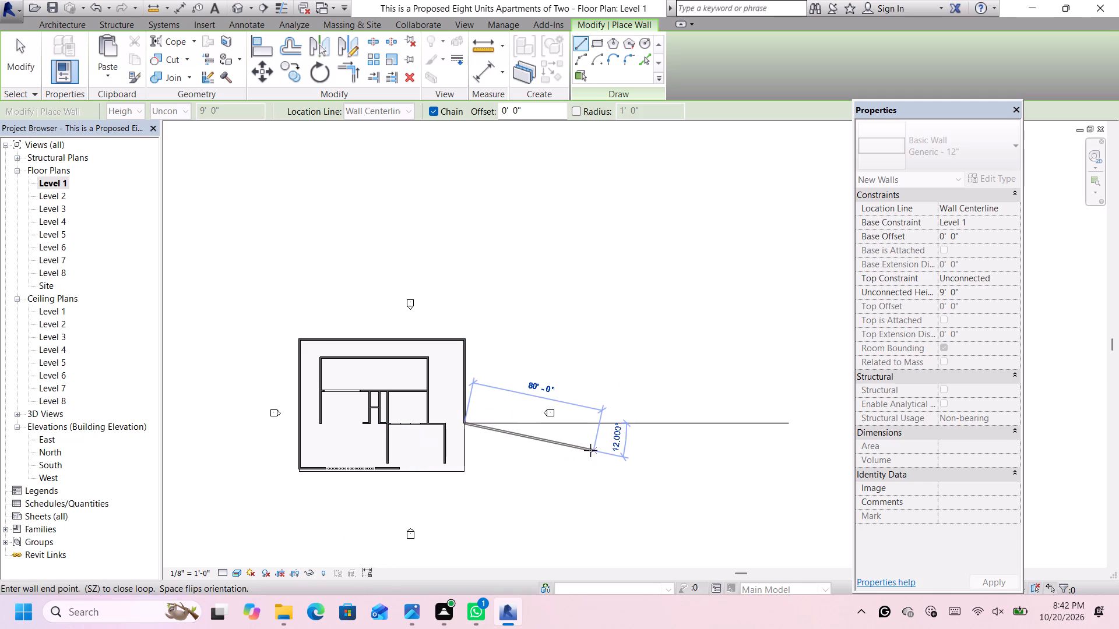
{"action": "key", "text": "Escape"}
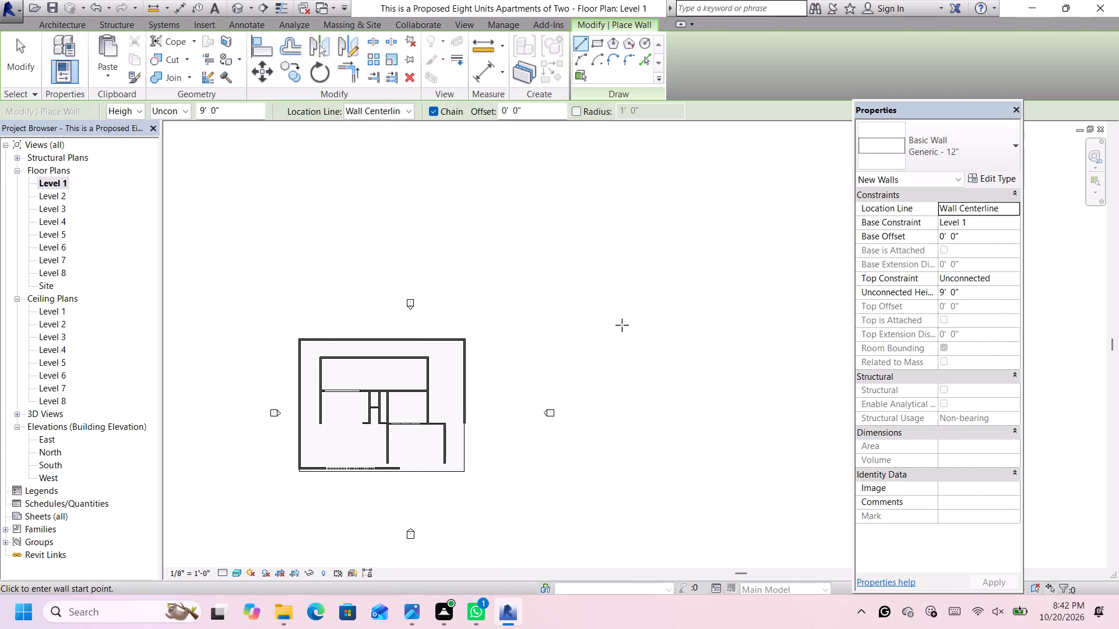
{"action": "key", "text": "Escape"}
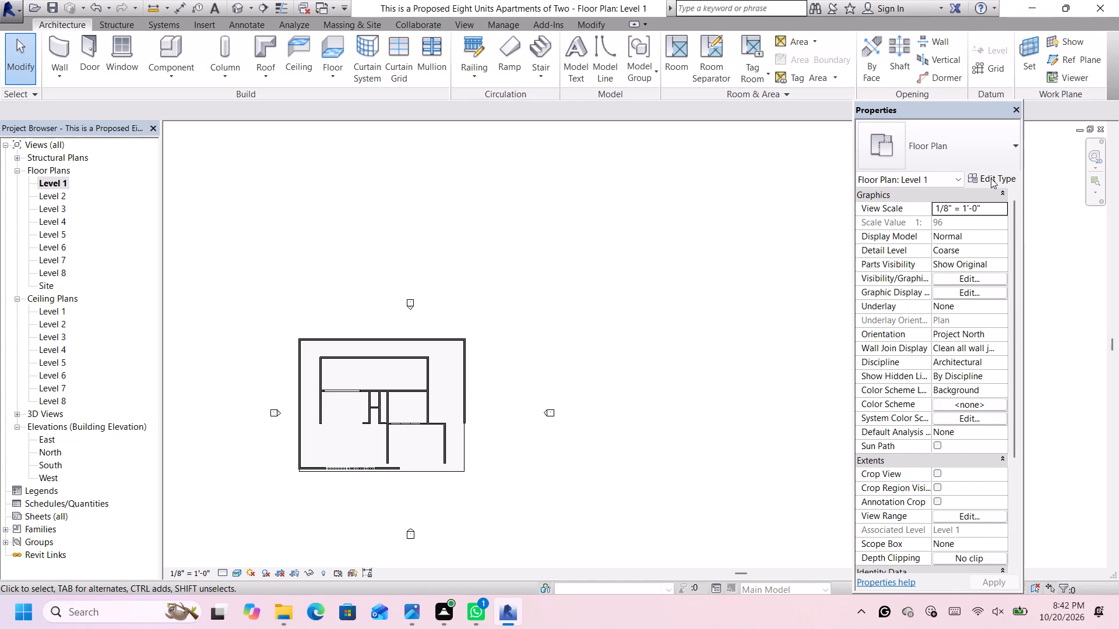
In the 3D view, nudge the left side boundary wall about 1' 5" inward so it sits on the slab.
{"action": "left_click", "coordinate": [235, 2]}
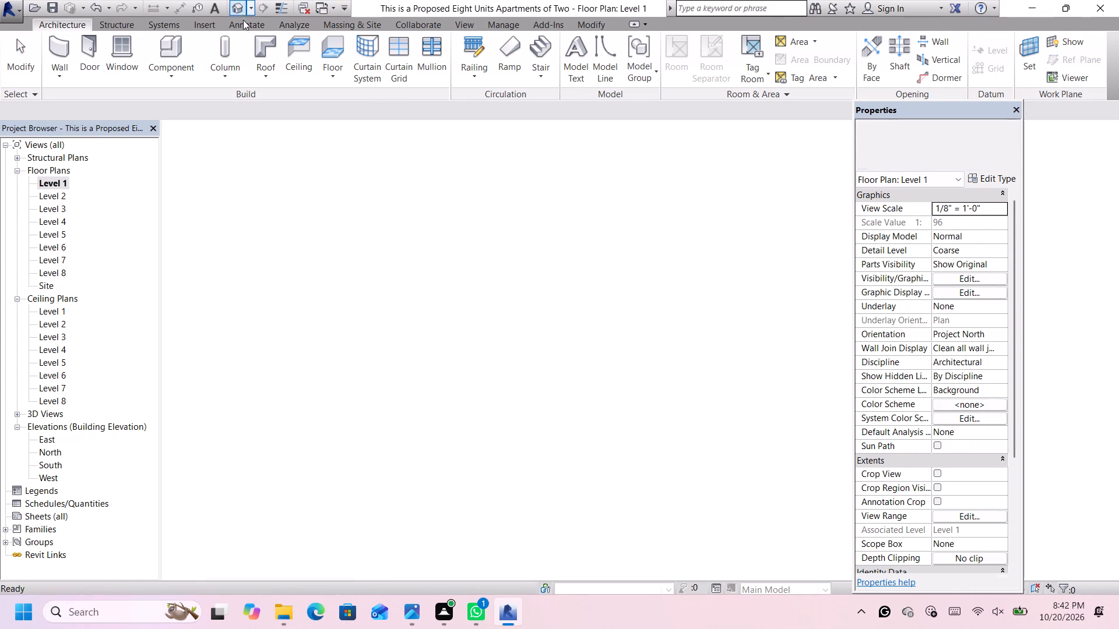
{"action": "scroll", "coordinate": [800, 332], "scroll_direction": "up", "scroll_amount": 2}
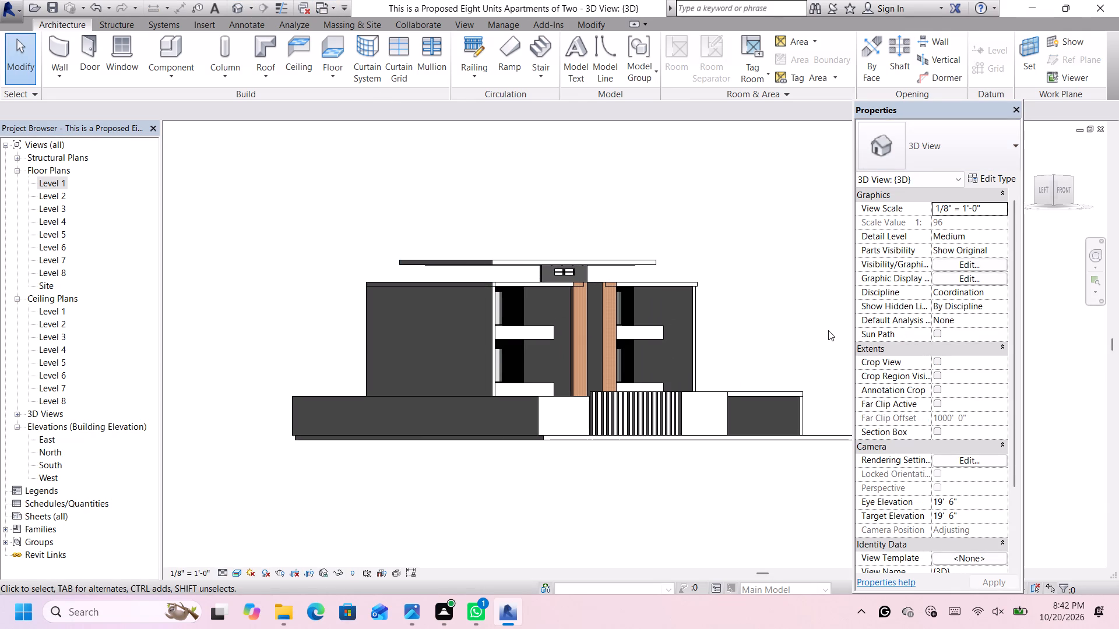
{"action": "scroll", "coordinate": [469, 421], "scroll_direction": "up", "scroll_amount": 3}
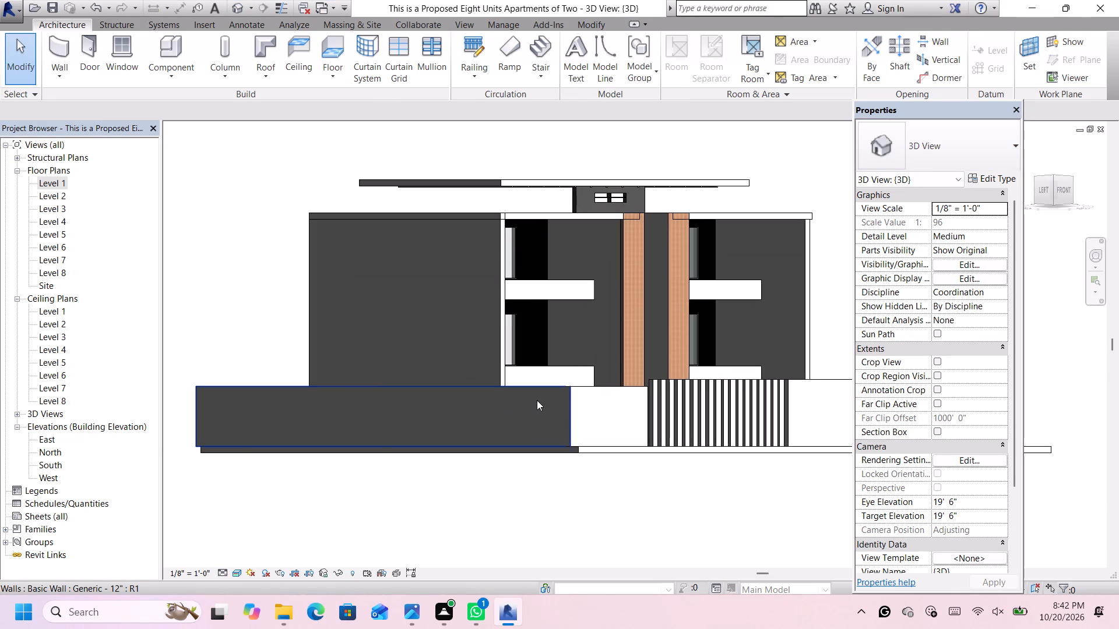
{"action": "left_click", "coordinate": [539, 398]}
{"action": "key", "text": "Right"}
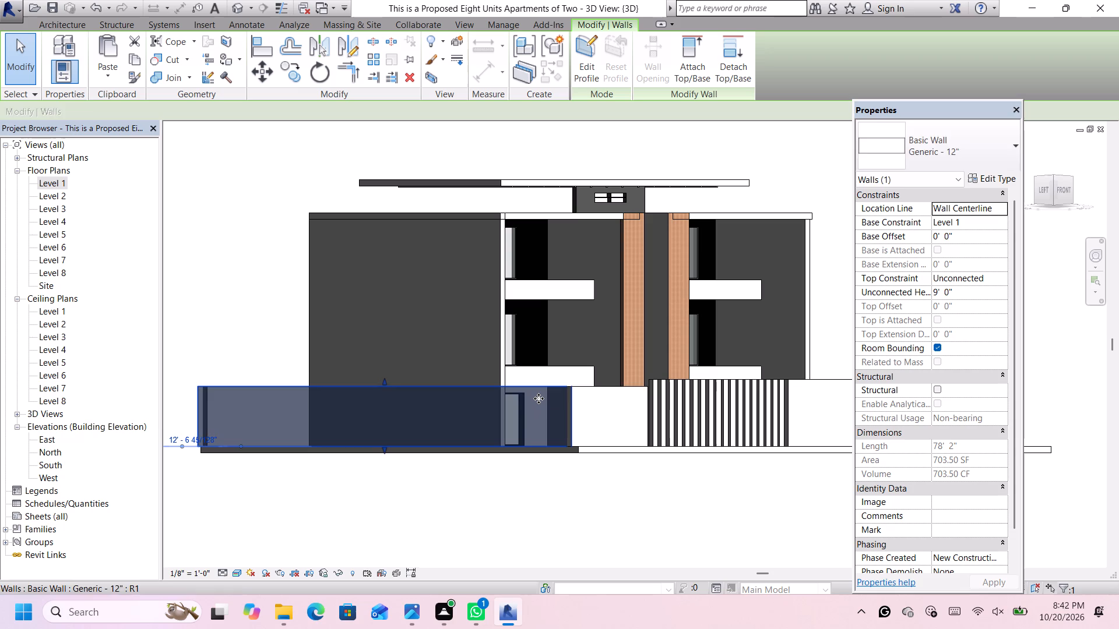
{"action": "key", "text": "Right"}
{"action": "key", "text": "Right"}
{"action": "key", "text": "Right"}
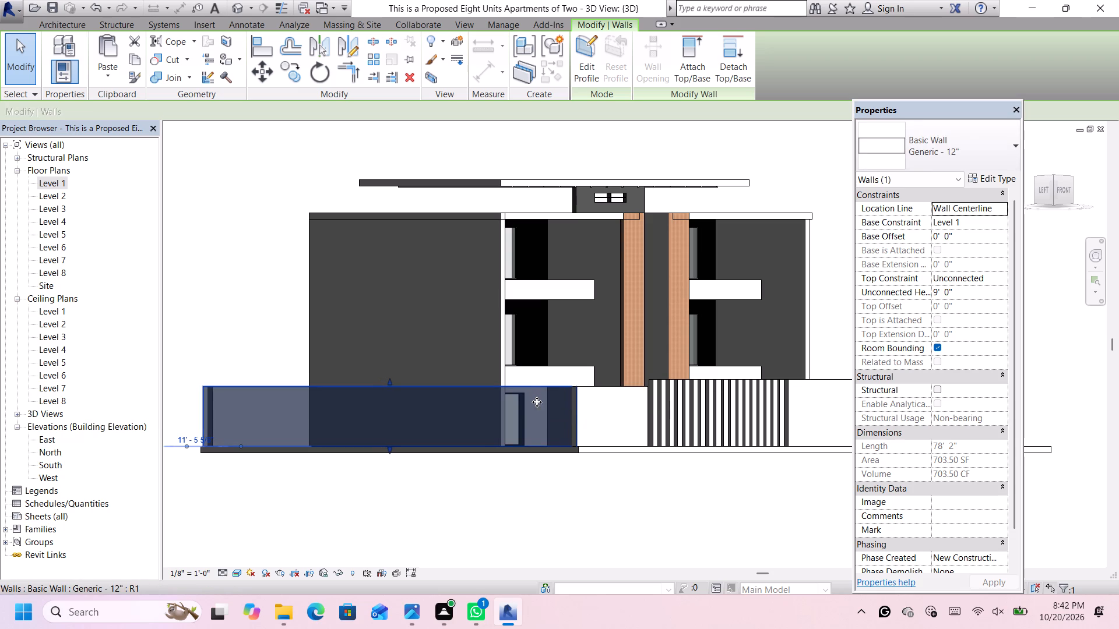
{"action": "scroll", "coordinate": [543, 411], "scroll_direction": "down", "scroll_amount": 8}
{"action": "scroll", "coordinate": [777, 386], "scroll_direction": "up", "scroll_amount": 3}
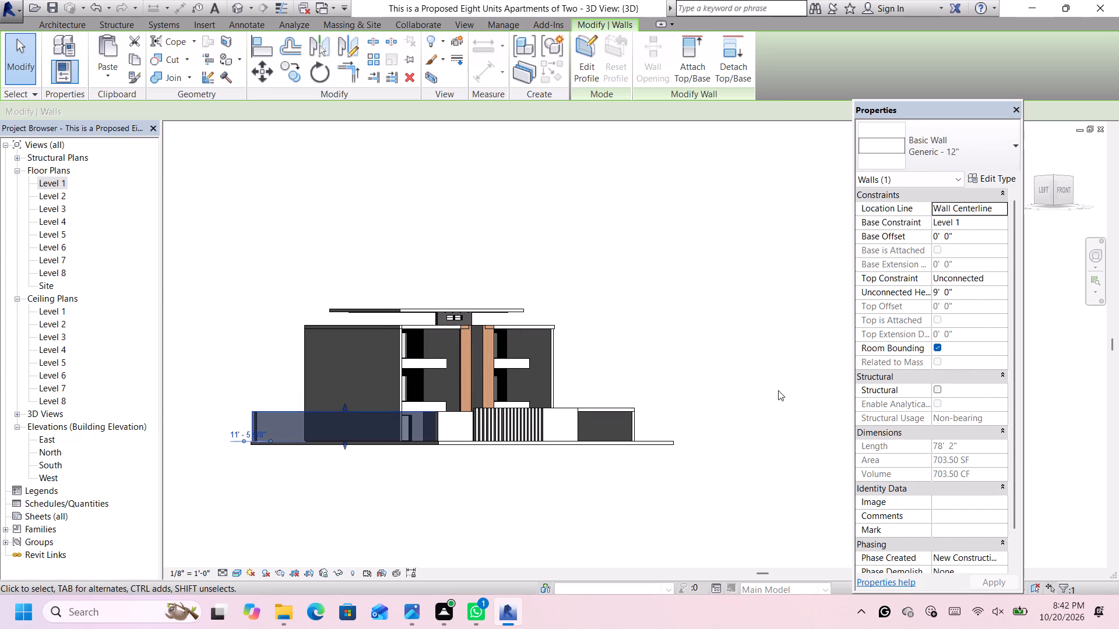
{"action": "left_click", "coordinate": [736, 415]}
Set the unconnected height of the short front boundary wall between the columns and the left corner to 10'.
{"action": "scroll", "coordinate": [705, 402], "scroll_direction": "down", "scroll_amount": 6}
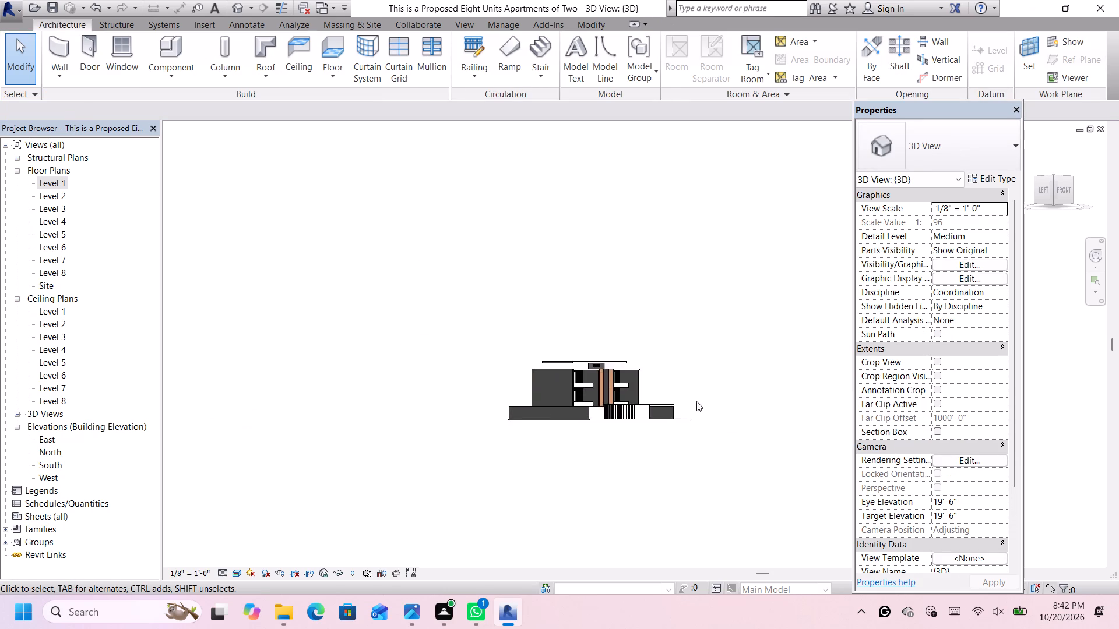
{"action": "scroll", "coordinate": [688, 401], "scroll_direction": "up", "scroll_amount": 11}
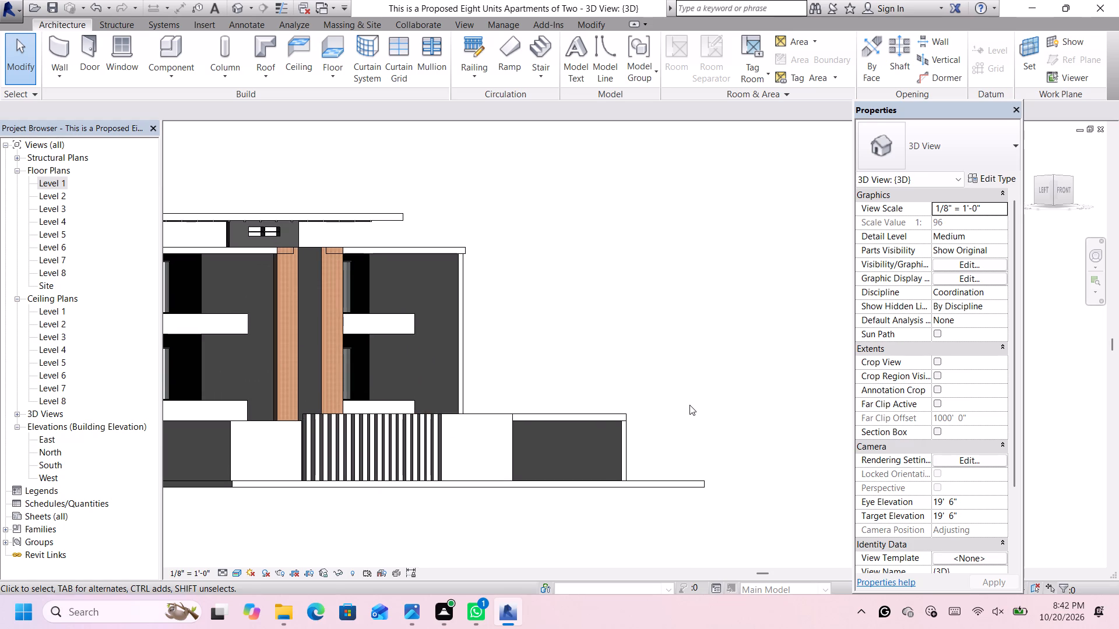
{"action": "scroll", "coordinate": [689, 405], "scroll_direction": "down", "scroll_amount": 5}
{"action": "scroll", "coordinate": [671, 460], "scroll_direction": "up", "scroll_amount": 6}
{"action": "scroll", "coordinate": [673, 469], "scroll_direction": "down", "scroll_amount": 3}
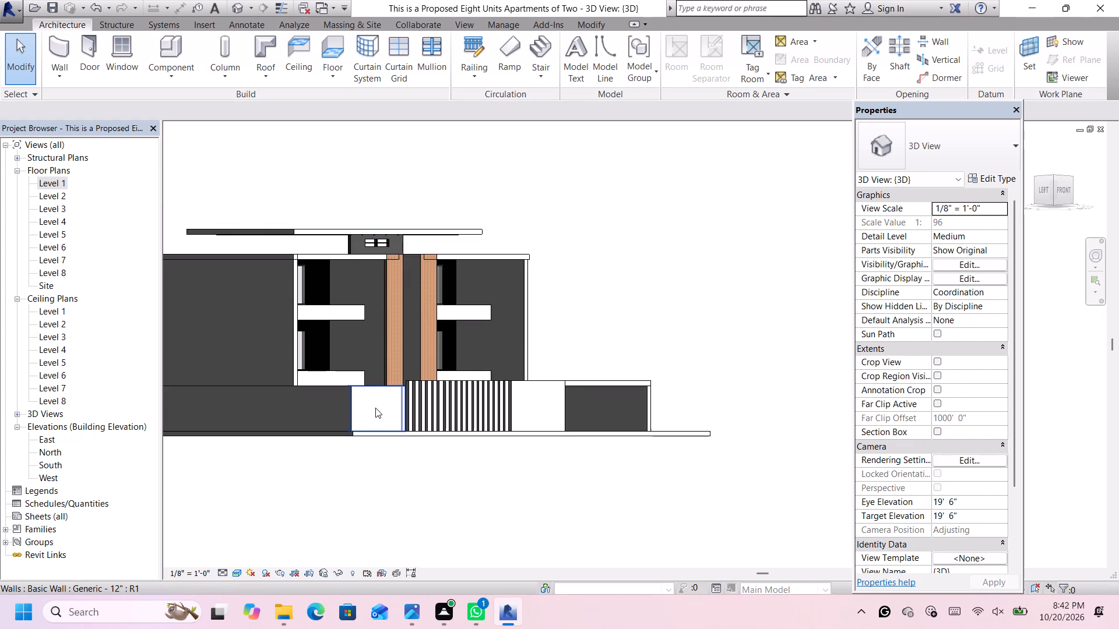
{"action": "left_click", "coordinate": [372, 405]}
{"action": "left_click", "coordinate": [973, 295]}
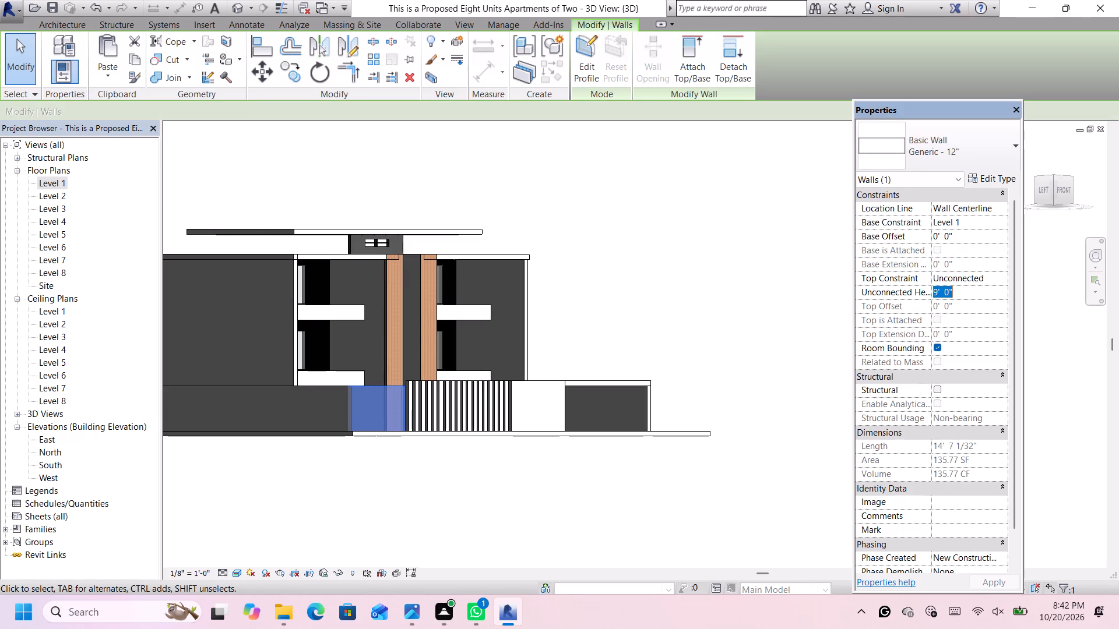
{"action": "key", "text": "BackSpace"}
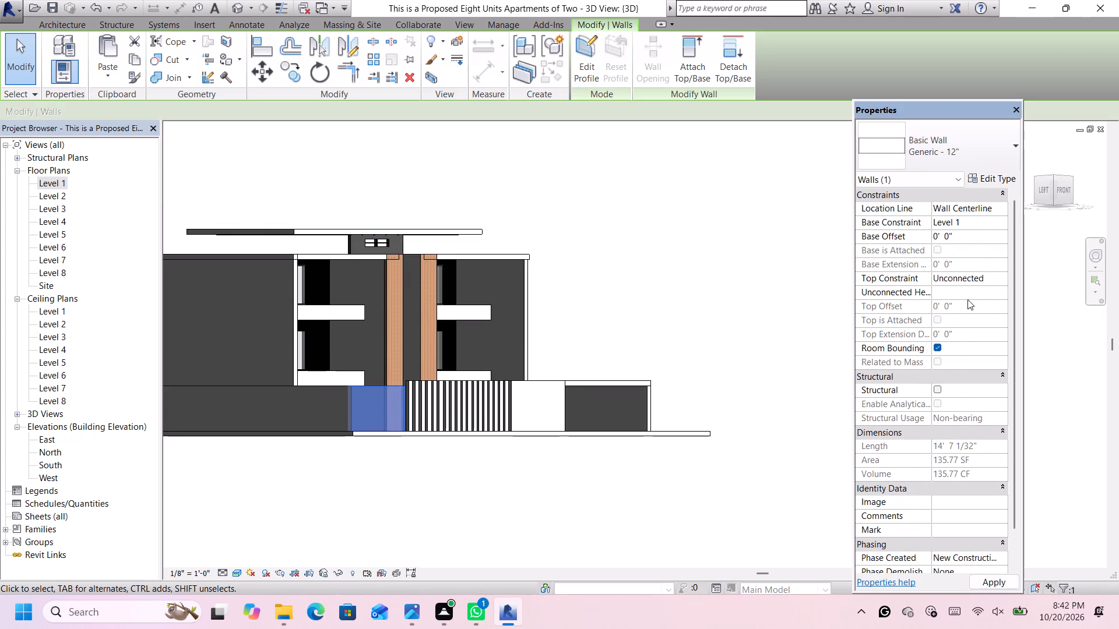
{"action": "key", "text": "1"}
{"action": "type", "text": "0'"}
{"action": "key", "text": "Return"}
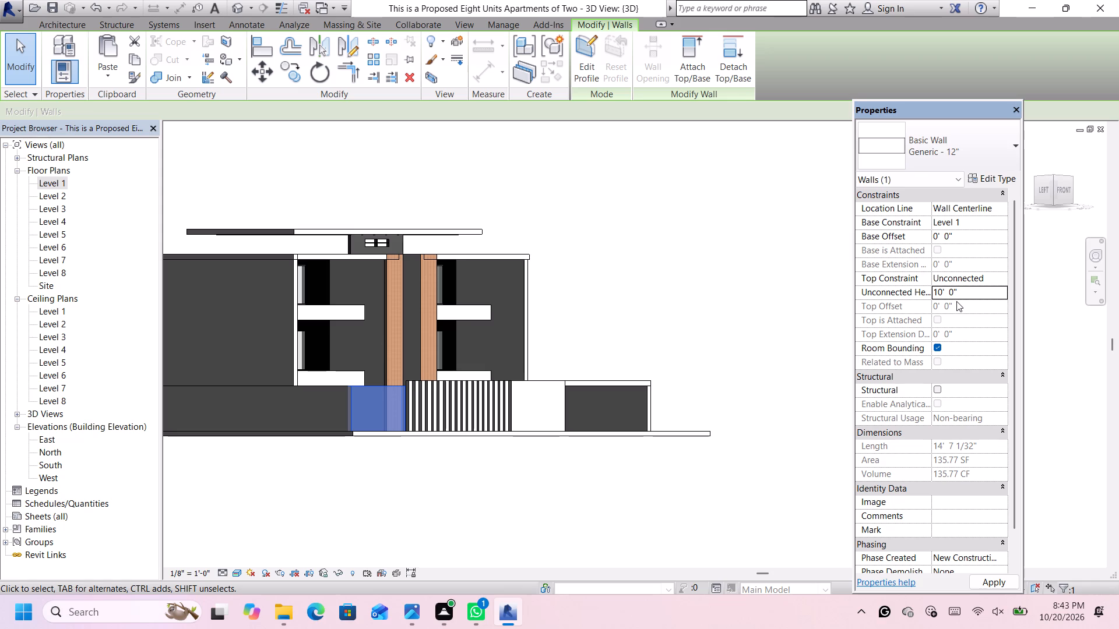
Set the unconnected height of the long left side boundary wall to 10'.
{"action": "scroll", "coordinate": [446, 420], "scroll_direction": "down", "scroll_amount": 8}
{"action": "scroll", "coordinate": [333, 391], "scroll_direction": "up", "scroll_amount": 3}
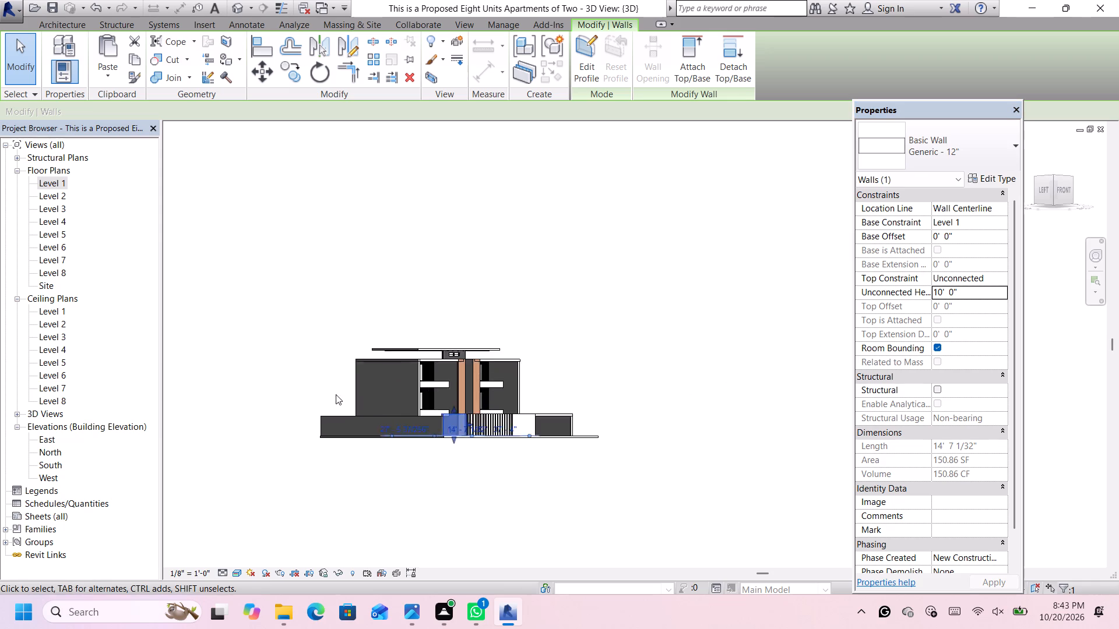
{"action": "scroll", "coordinate": [336, 394], "scroll_direction": "up", "scroll_amount": 2}
{"action": "left_click", "coordinate": [345, 430]}
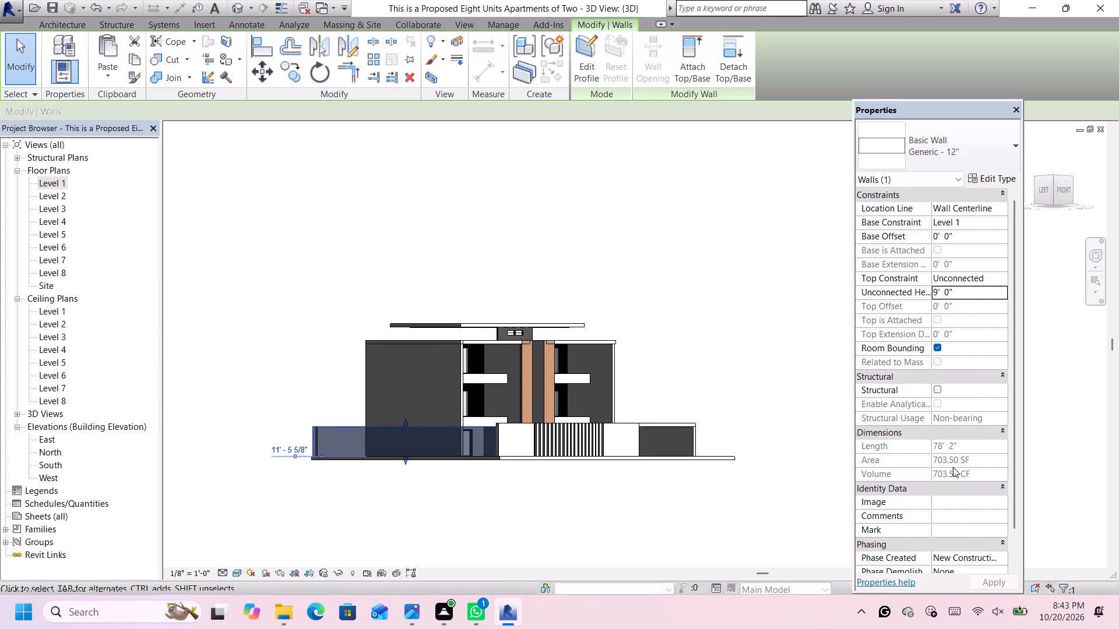
{"action": "left_click", "coordinate": [968, 292]}
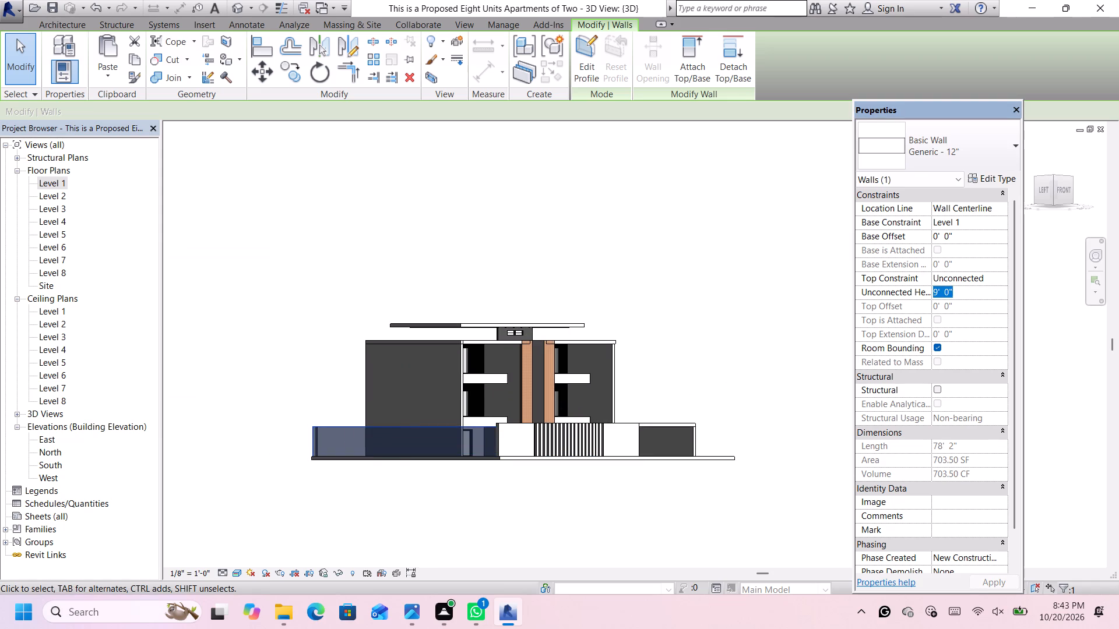
{"action": "key", "text": "BackSpace"}
{"action": "type", "text": "10'"}
{"action": "key", "text": "Return"}
{"action": "key", "text": "Return"}
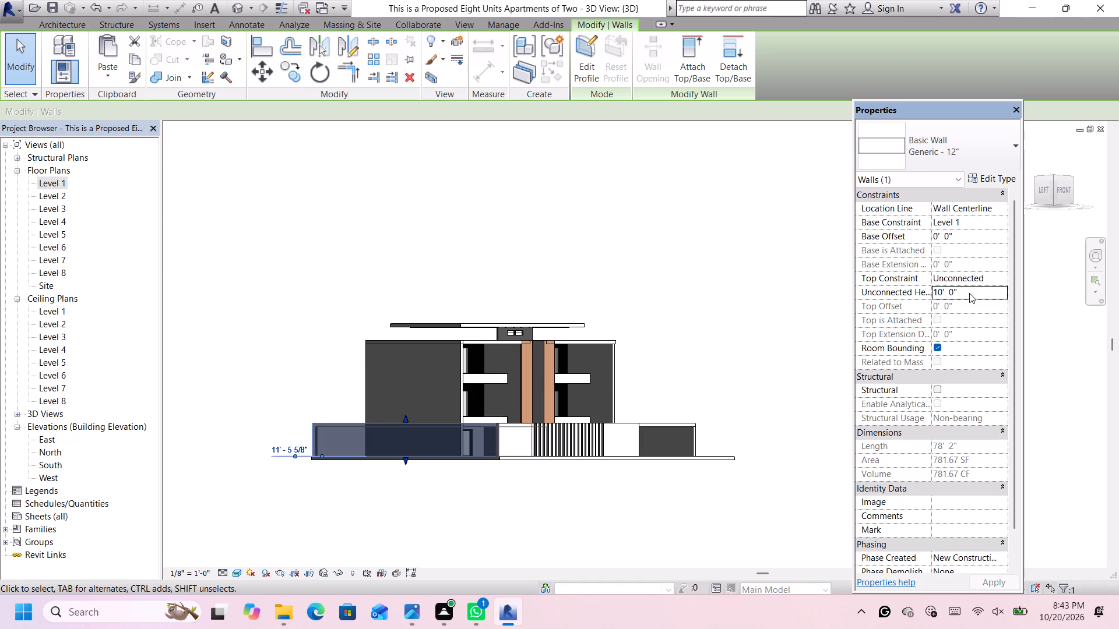
{"action": "left_click", "coordinate": [737, 457]}
{"action": "left_click", "coordinate": [784, 422]}
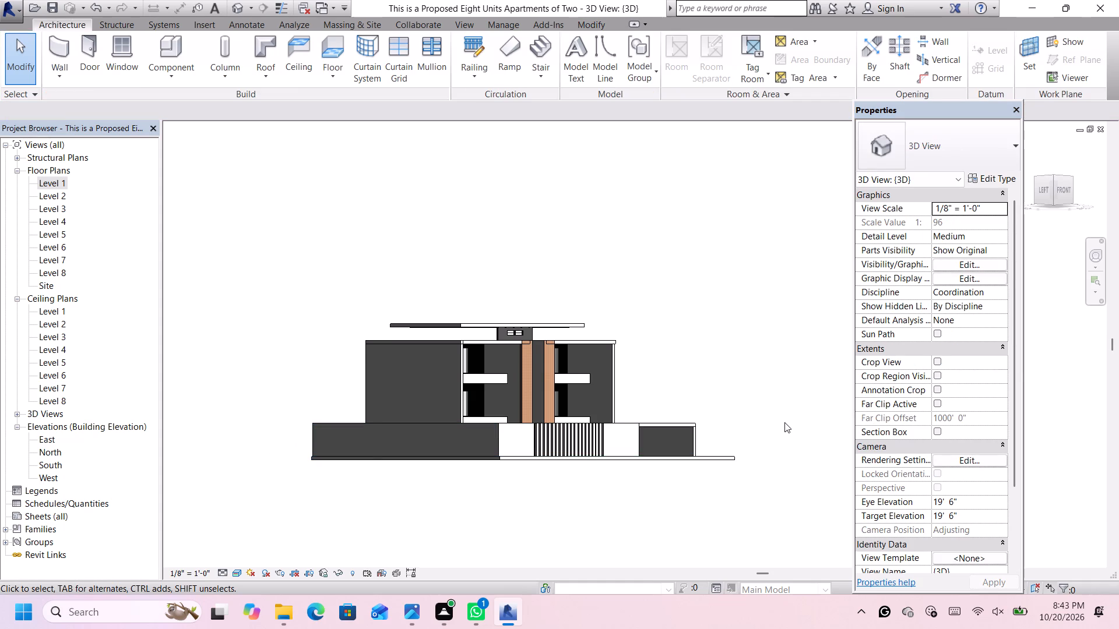
Set the unconnected height of the right side boundary wall to 10'.
{"action": "scroll", "coordinate": [784, 422], "scroll_direction": "down", "scroll_amount": 2}
{"action": "middle_click_drag", "start_coordinate": [784, 423], "coordinate": [736, 417]}
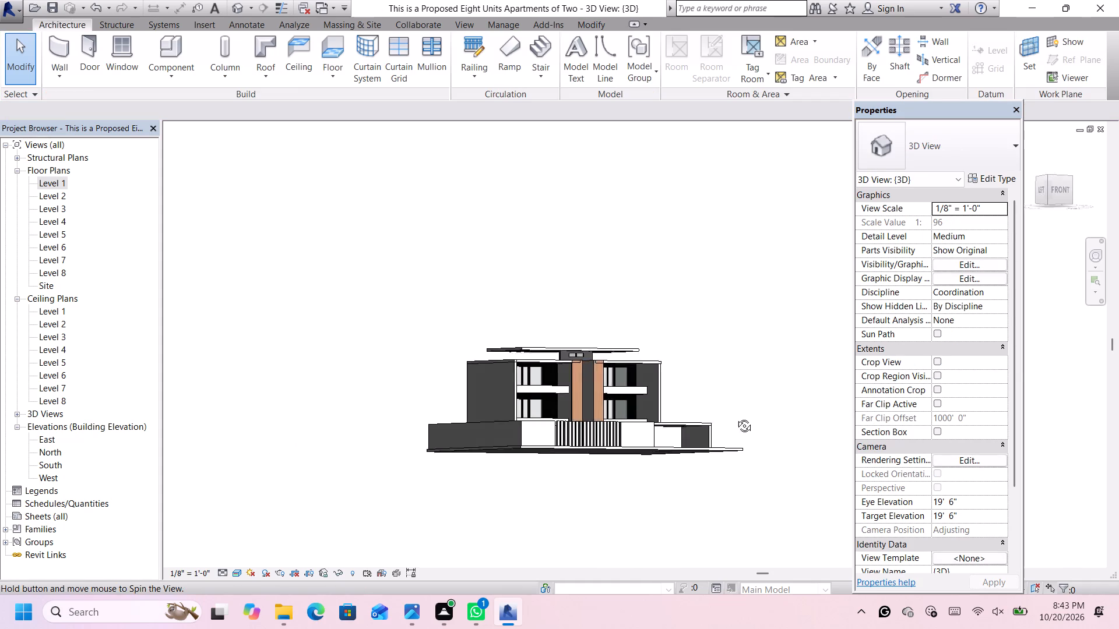
{"action": "middle_click_drag", "start_coordinate": [736, 417], "coordinate": [509, 522]}
{"action": "scroll", "coordinate": [610, 495], "scroll_direction": "up", "scroll_amount": 3}
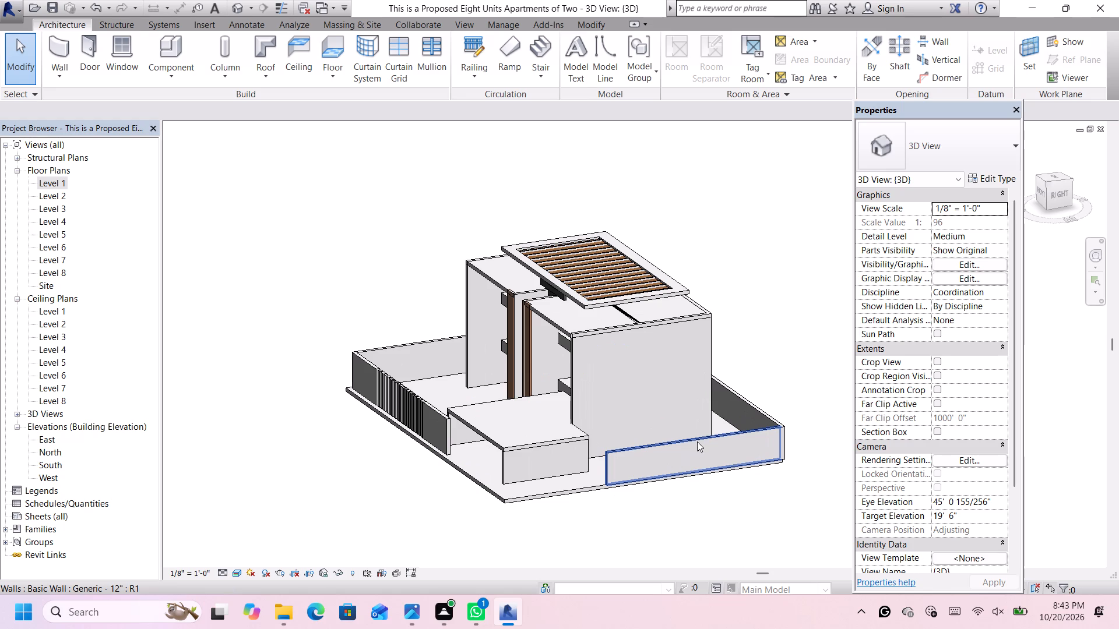
{"action": "left_click", "coordinate": [697, 441]}
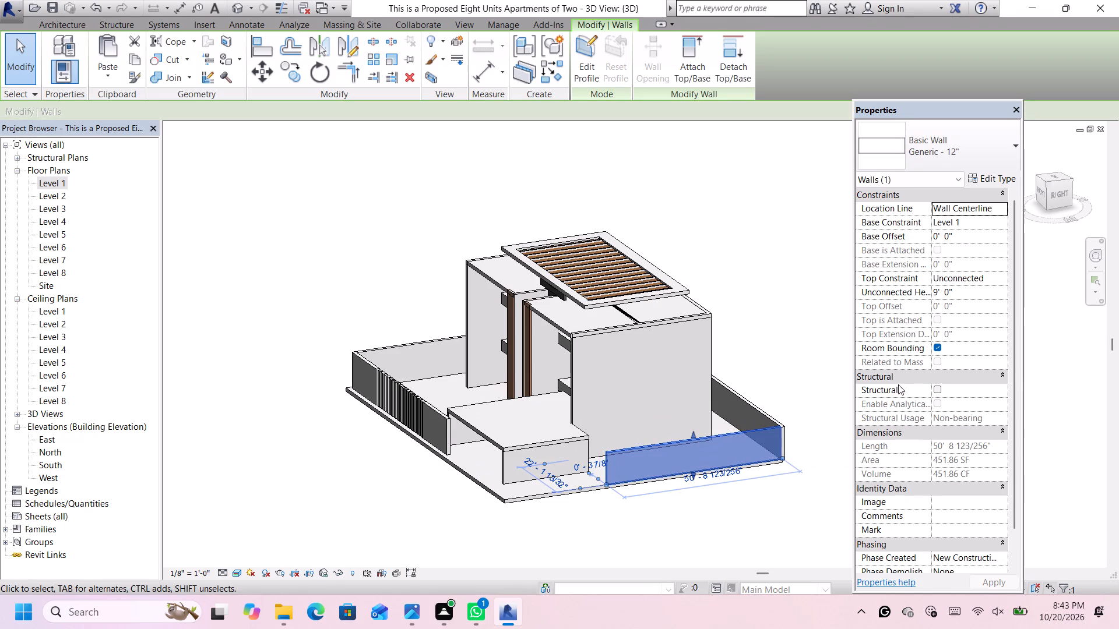
{"action": "left_click", "coordinate": [981, 292]}
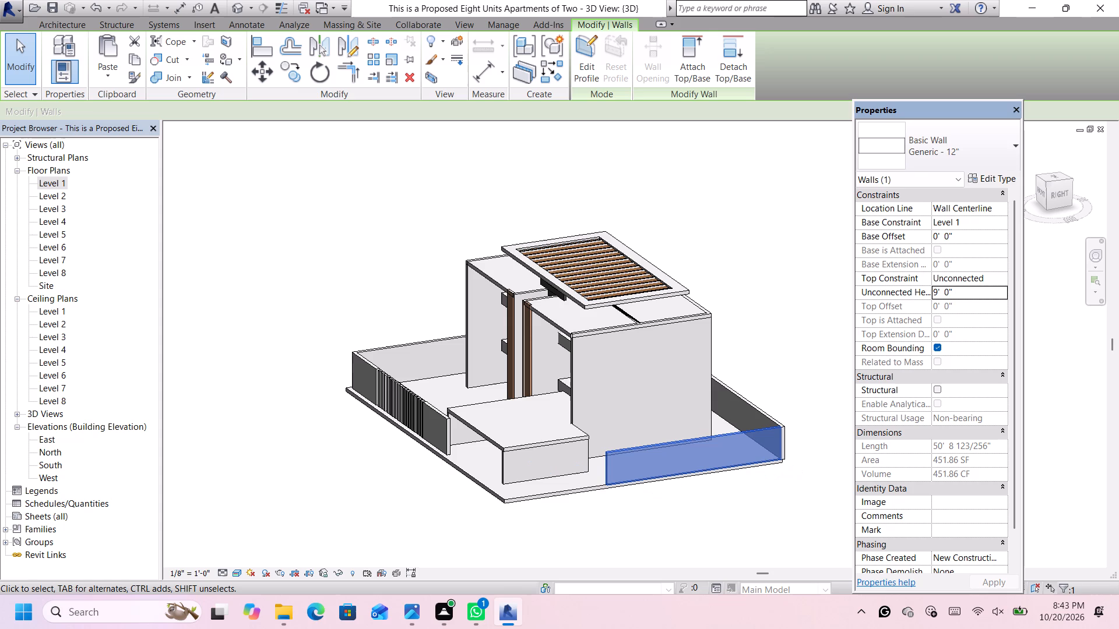
{"action": "key", "text": "BackSpace"}
{"action": "type", "text": "10'"}
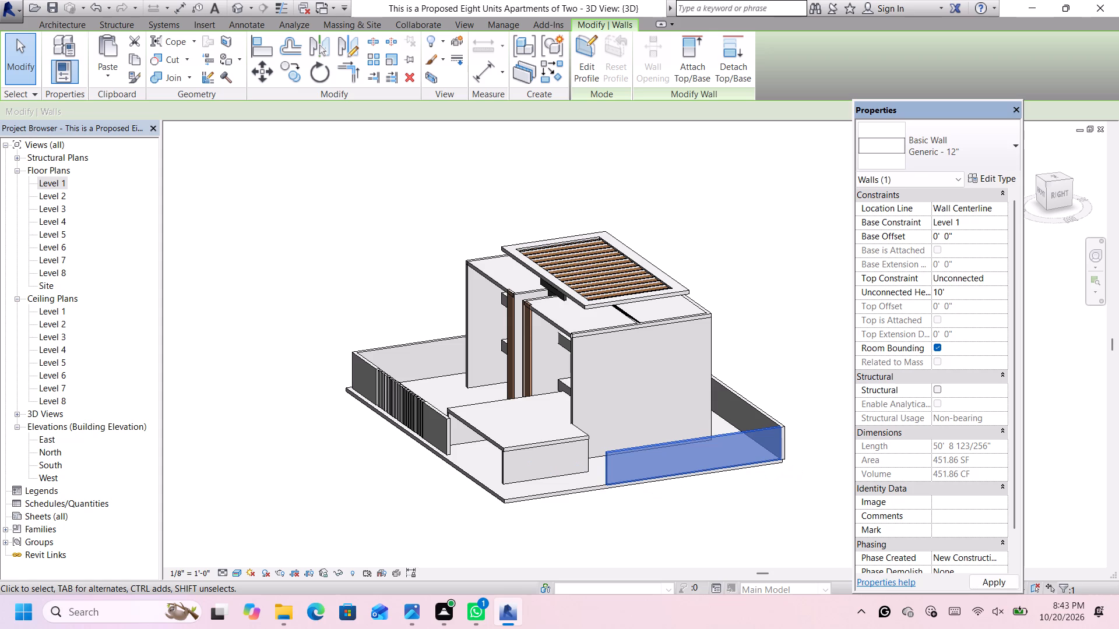
{"action": "key", "text": "Return"}
{"action": "key", "text": "Return"}
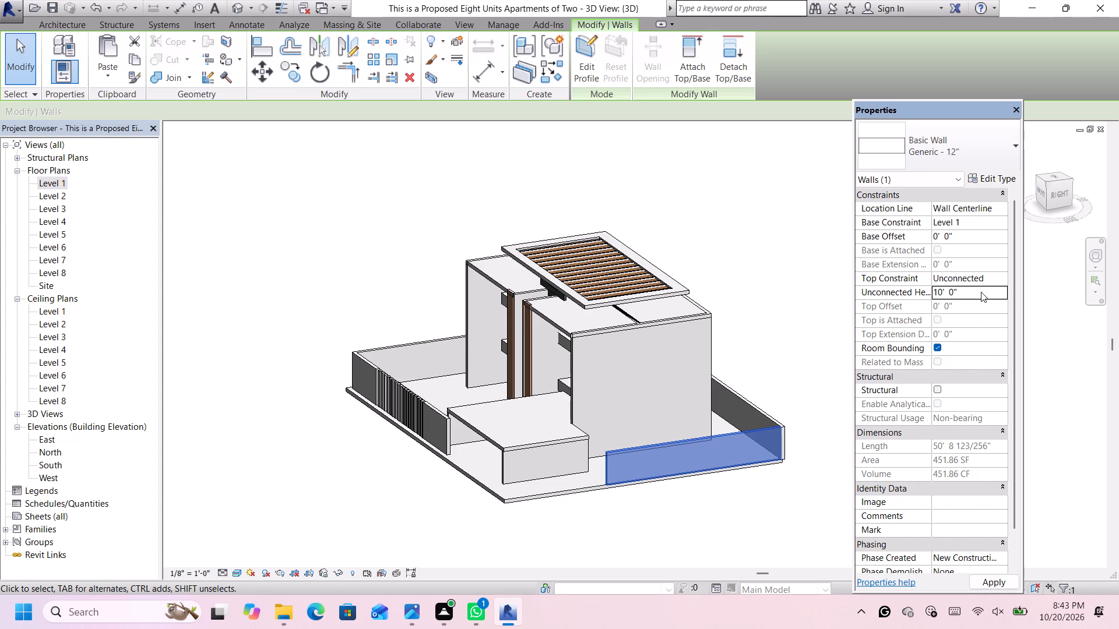
Set the unconnected height of the back boundary wall to 10'.
{"action": "scroll", "coordinate": [802, 422], "scroll_direction": "up", "scroll_amount": 4}
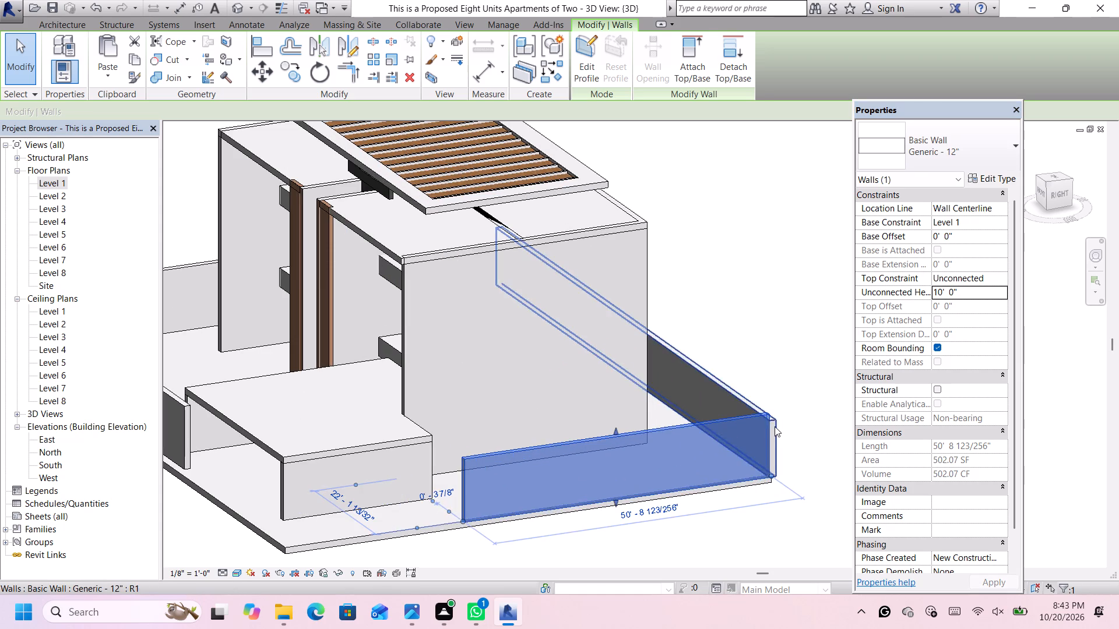
{"action": "left_click", "coordinate": [774, 426]}
{"action": "left_click", "coordinate": [984, 289]}
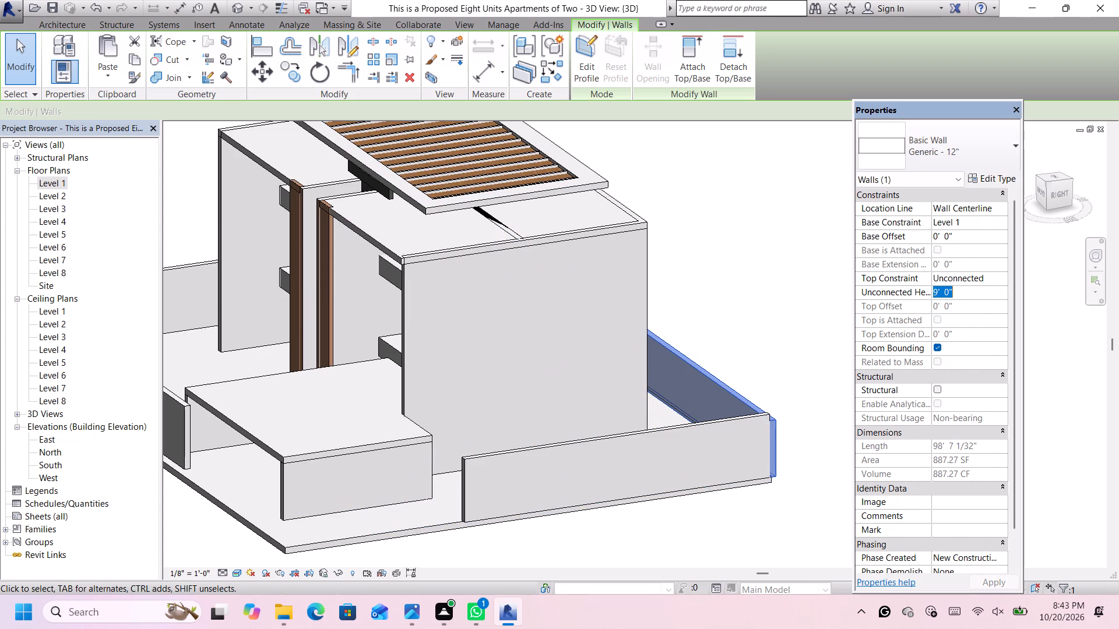
{"action": "key", "text": "BackSpace"}
{"action": "type", "text": "10'"}
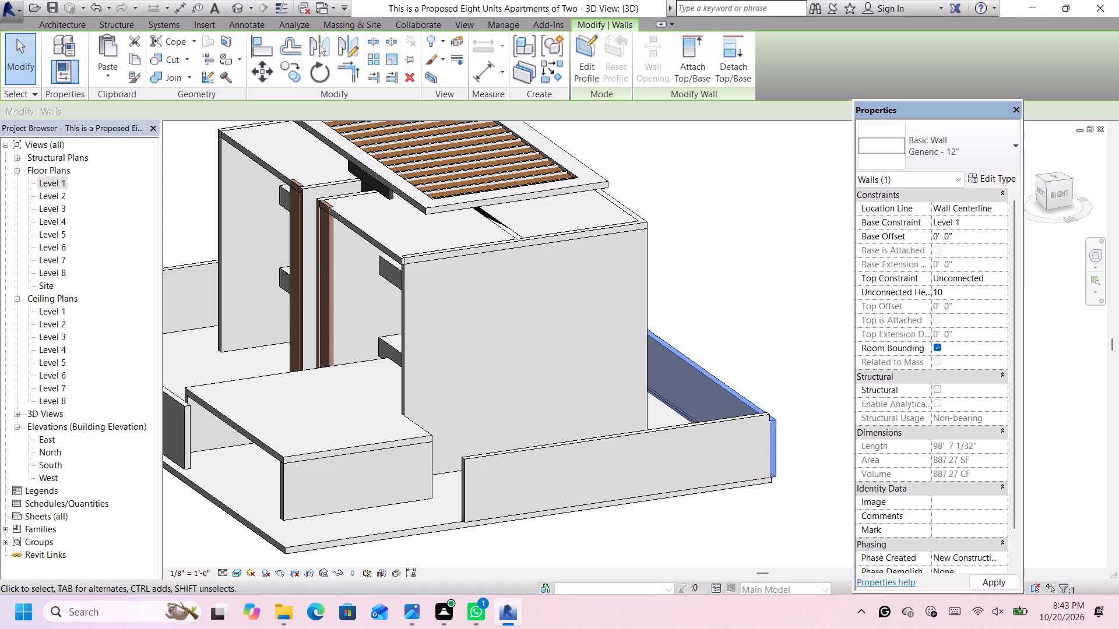
{"action": "key", "text": "Return"}
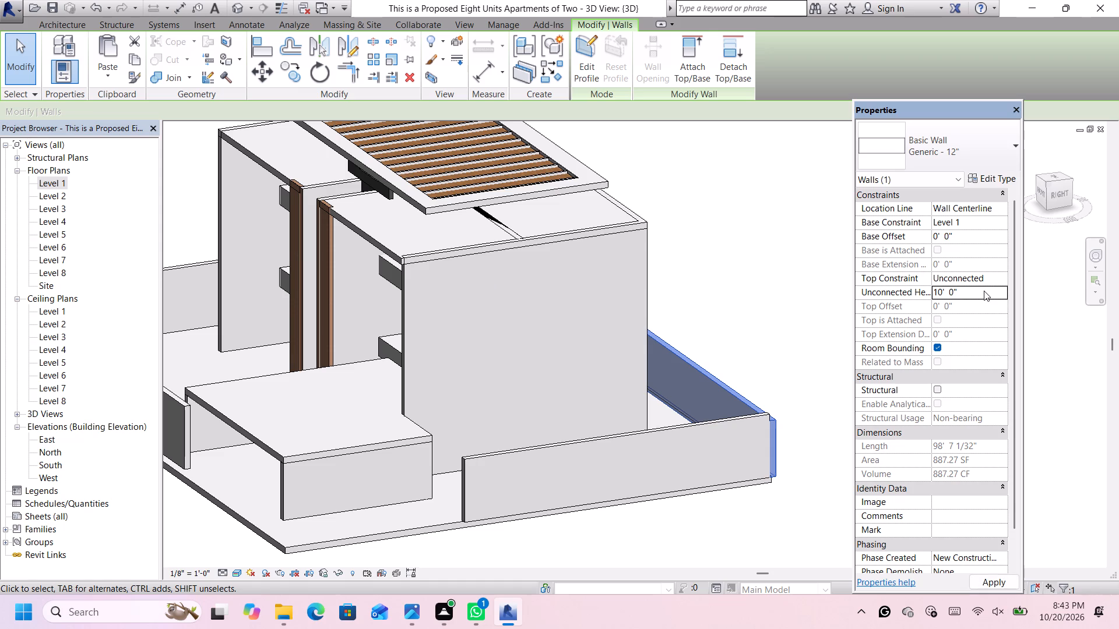
{"action": "key", "text": "Return"}
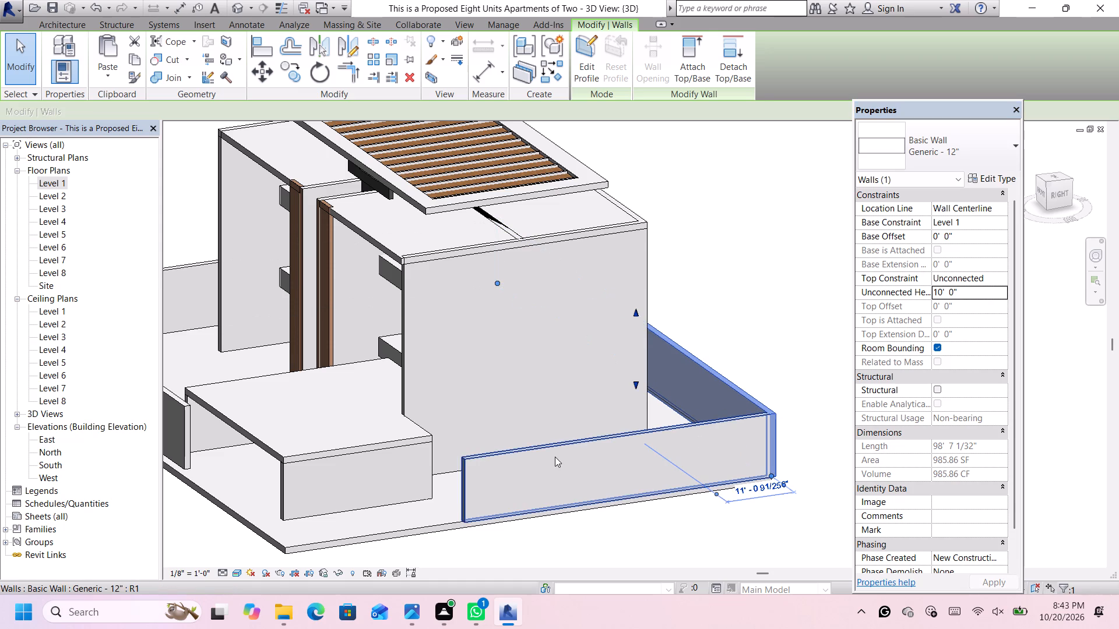
Nudge the right side boundary wall about 6" inward from the slab edge.
{"action": "left_click", "coordinate": [555, 457]}
{"action": "key", "text": "Up"}
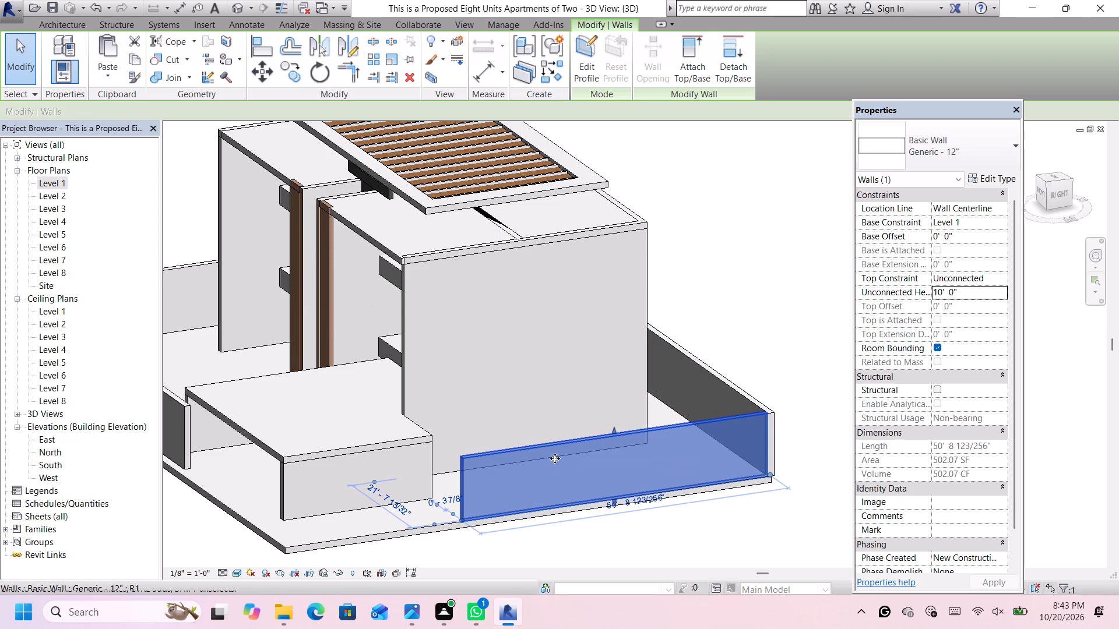
{"action": "key", "text": "Up"}
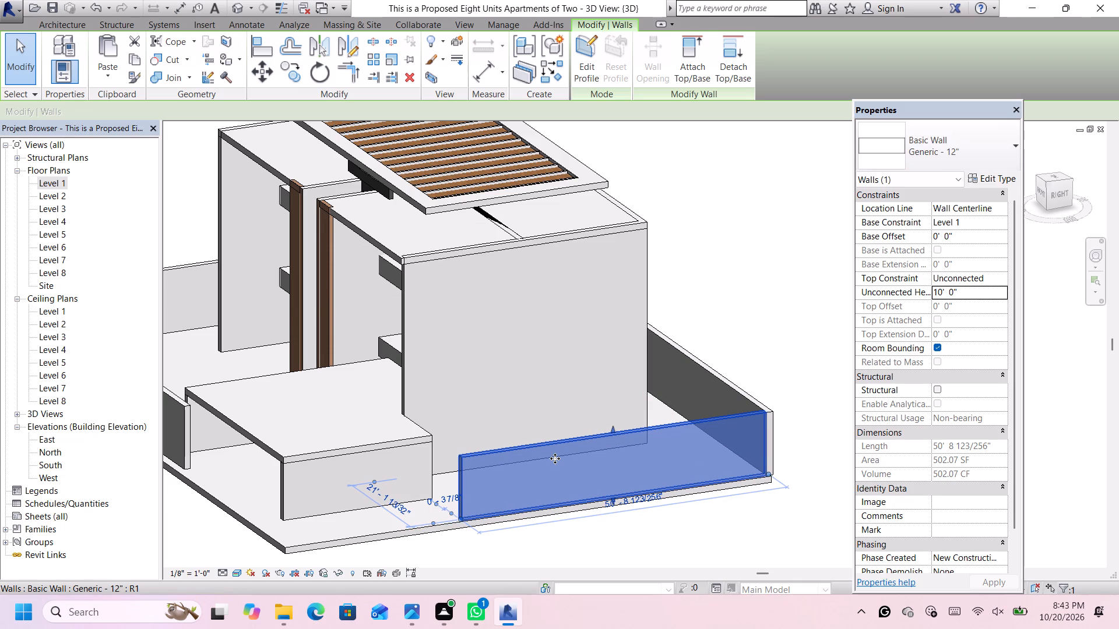
{"action": "key", "text": "Down"}
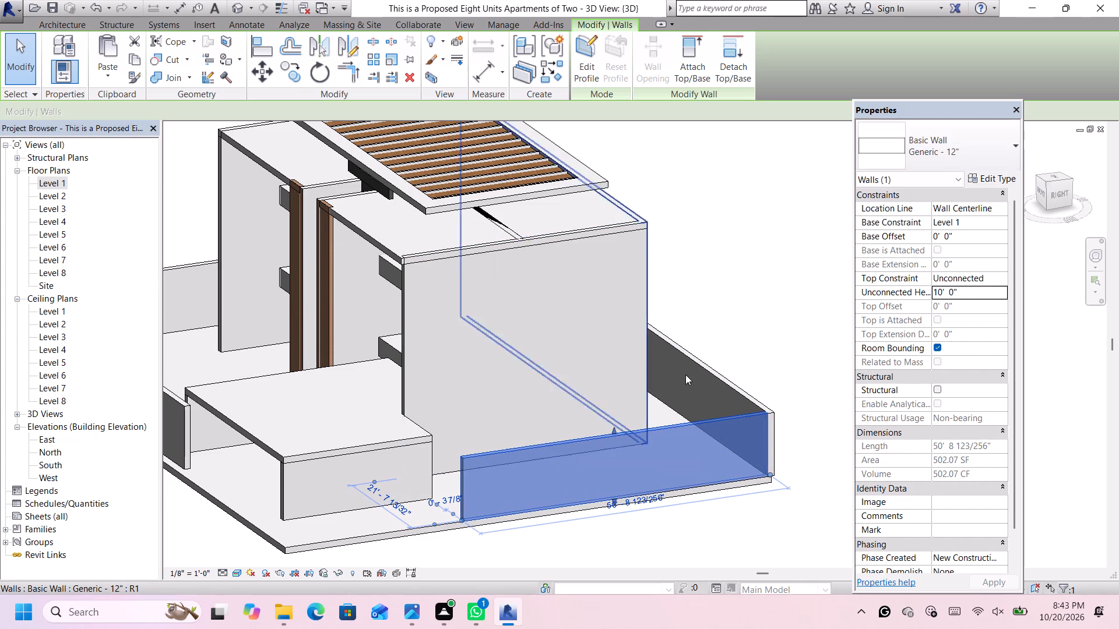
Nudge the back boundary wall about 6" inward toward the building.
{"action": "left_click", "coordinate": [696, 374]}
{"action": "key", "text": "Left"}
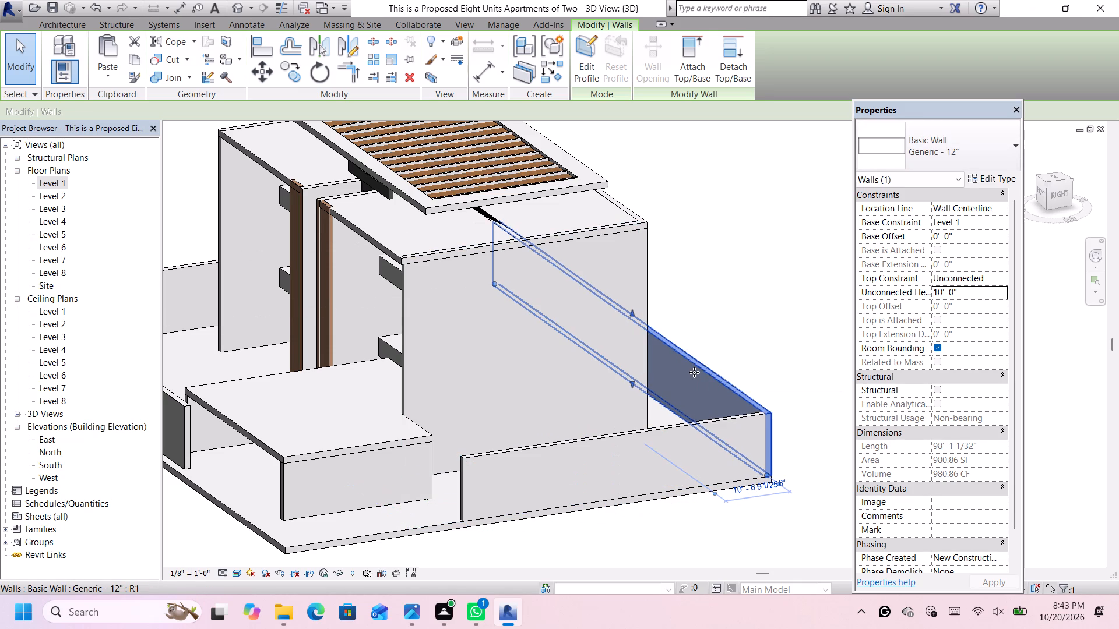
{"action": "scroll", "coordinate": [719, 352], "scroll_direction": "down", "scroll_amount": 4}
{"action": "left_click", "coordinate": [752, 323]}
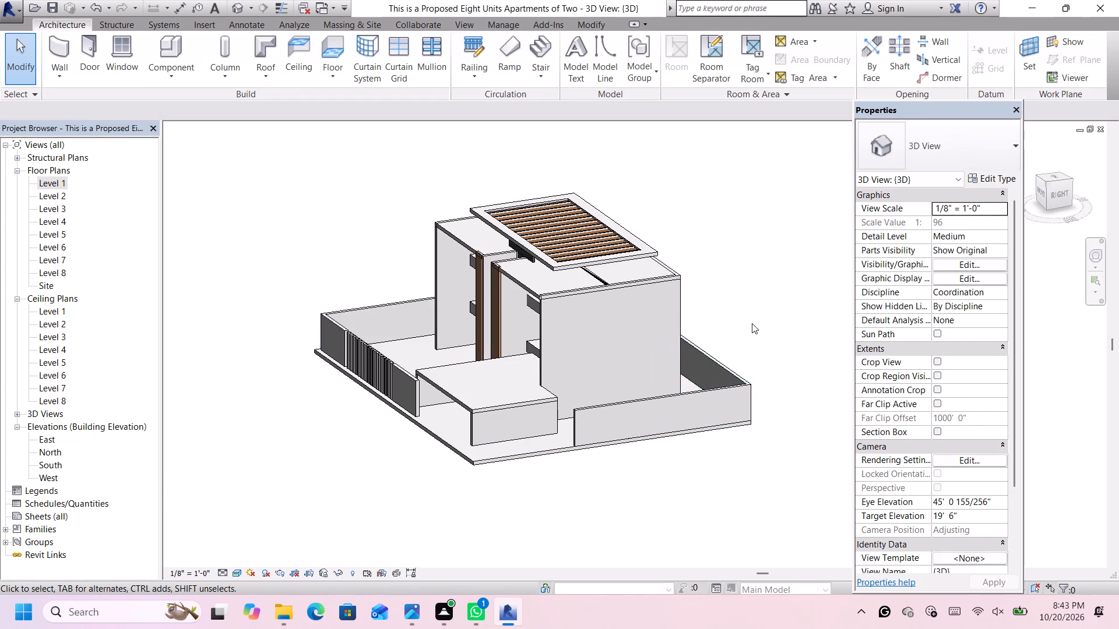
Examine the boundary walls and building from the front, top and front-left corner in 3D.
{"action": "scroll", "coordinate": [352, 455], "scroll_direction": "down", "scroll_amount": 2}
{"action": "scroll", "coordinate": [339, 467], "scroll_direction": "up", "scroll_amount": 5}
{"action": "scroll", "coordinate": [349, 471], "scroll_direction": "down", "scroll_amount": 3}
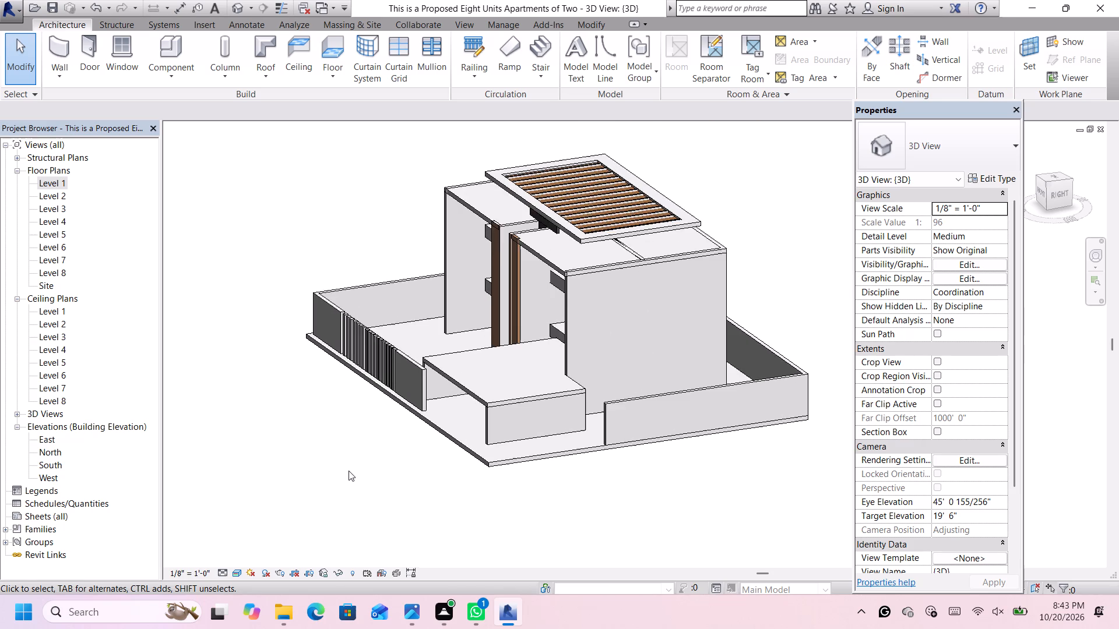
{"action": "left_click", "coordinate": [421, 465]}
{"action": "scroll", "coordinate": [394, 499], "scroll_direction": "down", "scroll_amount": 5}
{"action": "scroll", "coordinate": [386, 496], "scroll_direction": "up", "scroll_amount": 5}
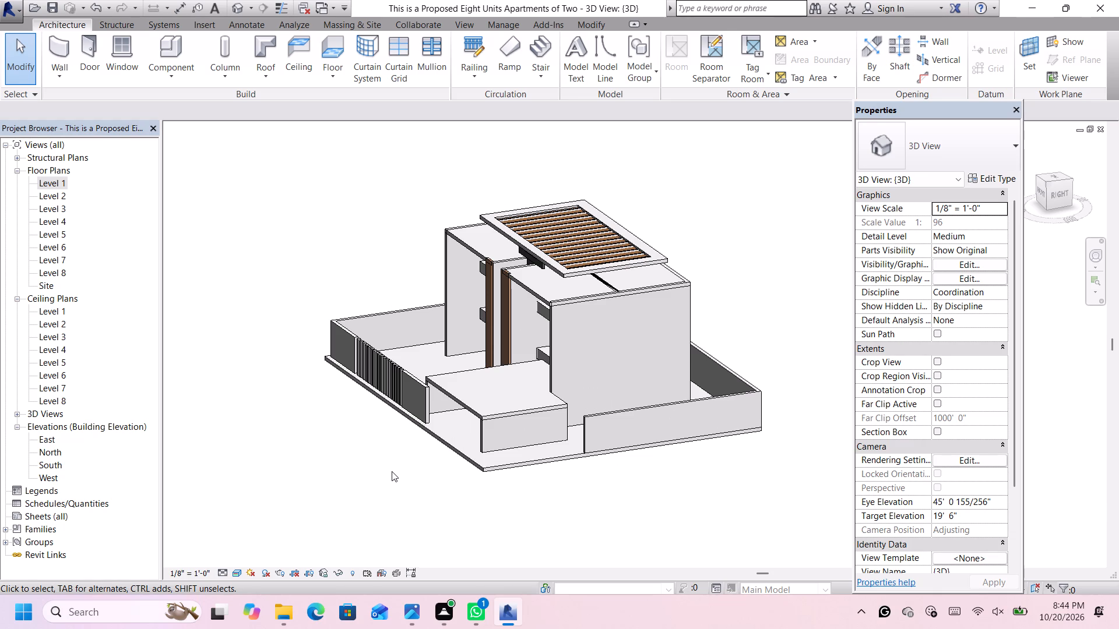
{"action": "scroll", "coordinate": [395, 475], "scroll_direction": "up", "scroll_amount": 2}
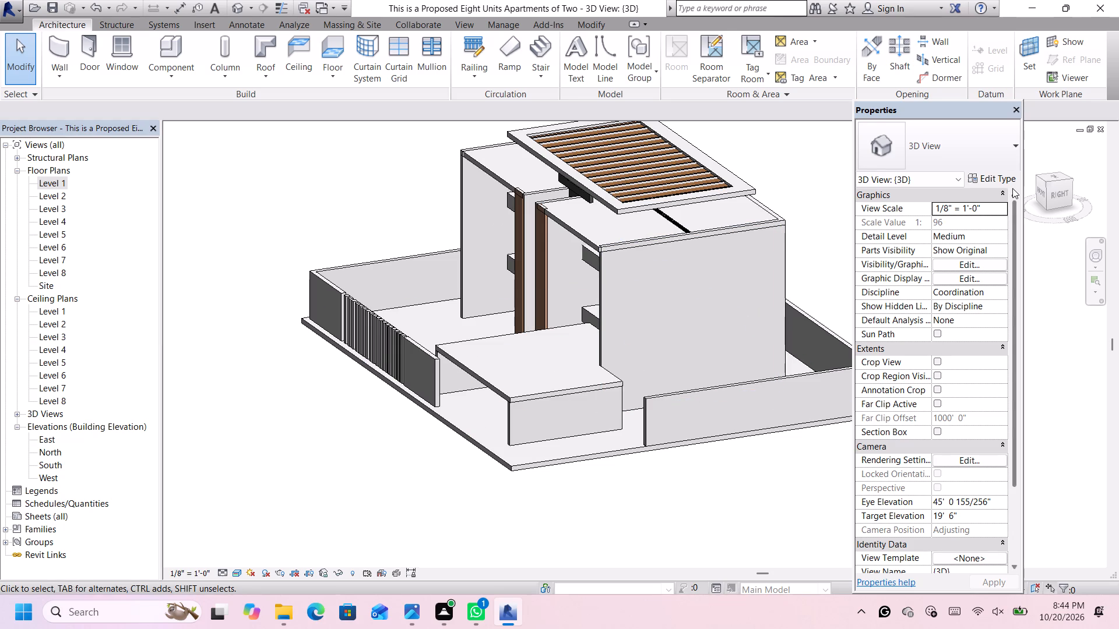
{"action": "left_click", "coordinate": [1043, 180]}
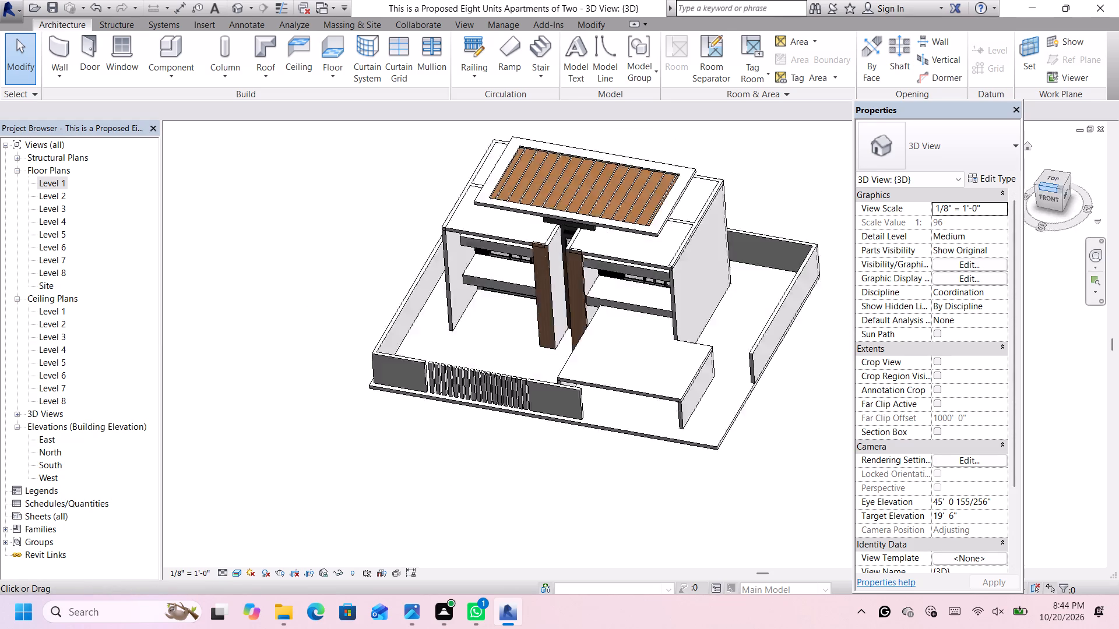
{"action": "left_click", "coordinate": [1041, 186]}
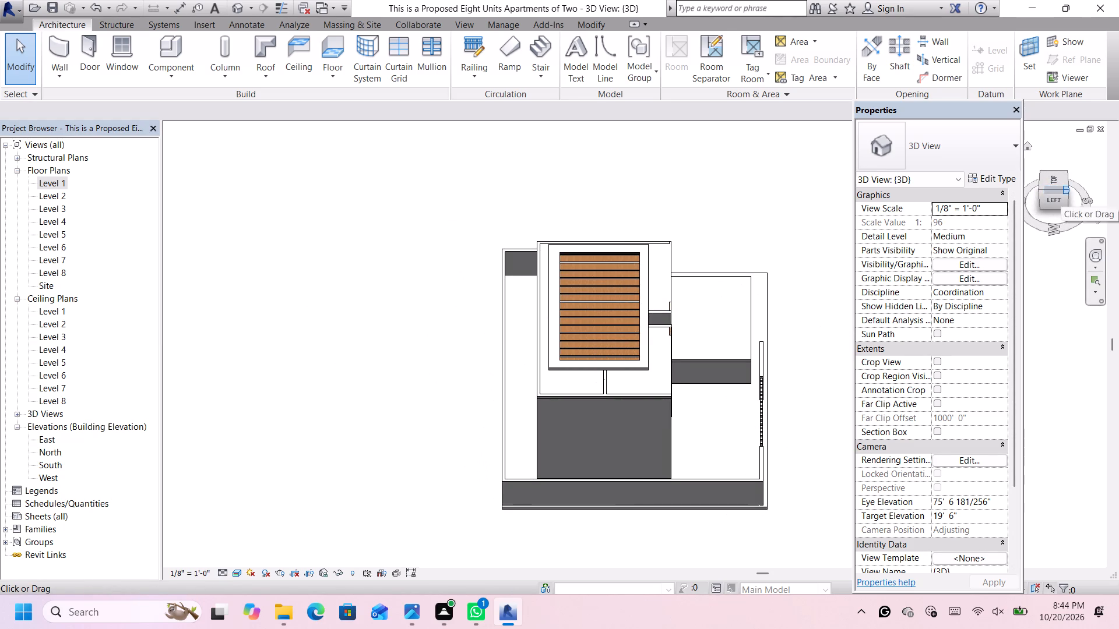
{"action": "left_click", "coordinate": [1065, 191]}
{"action": "scroll", "coordinate": [815, 380], "scroll_direction": "up", "scroll_amount": 4}
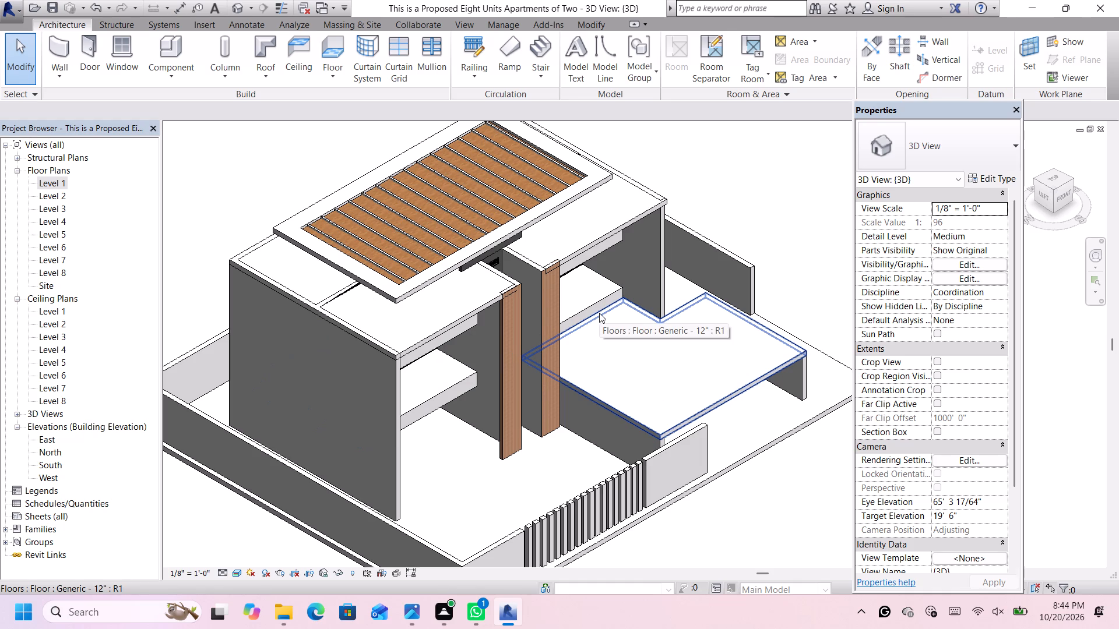
{"action": "scroll", "coordinate": [600, 312], "scroll_direction": "down", "scroll_amount": 5}
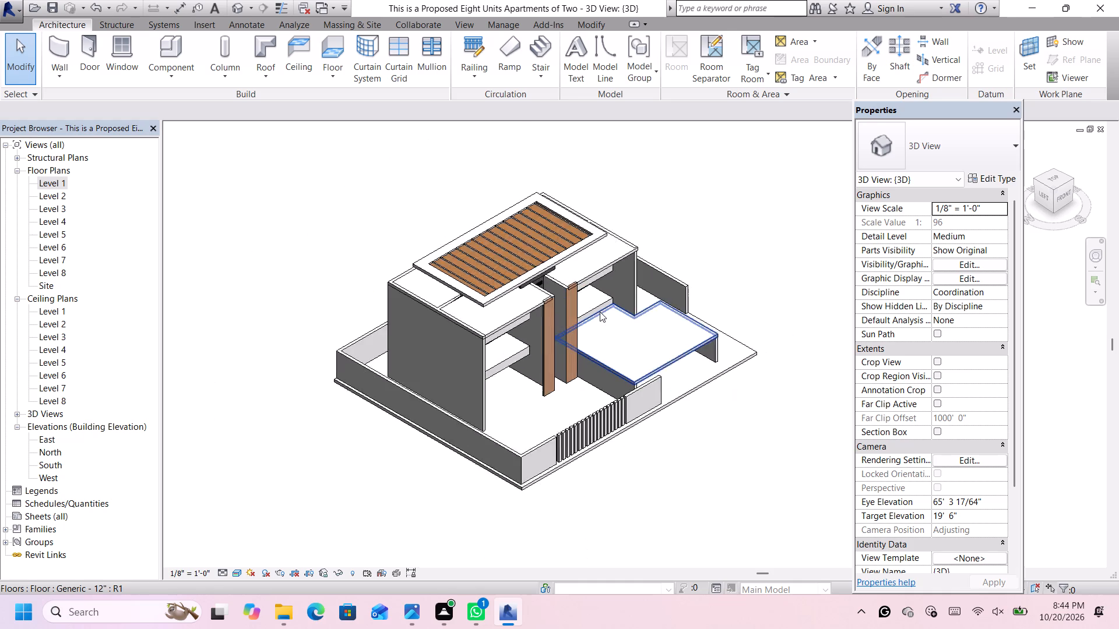
{"action": "scroll", "coordinate": [606, 312], "scroll_direction": "up", "scroll_amount": 4}
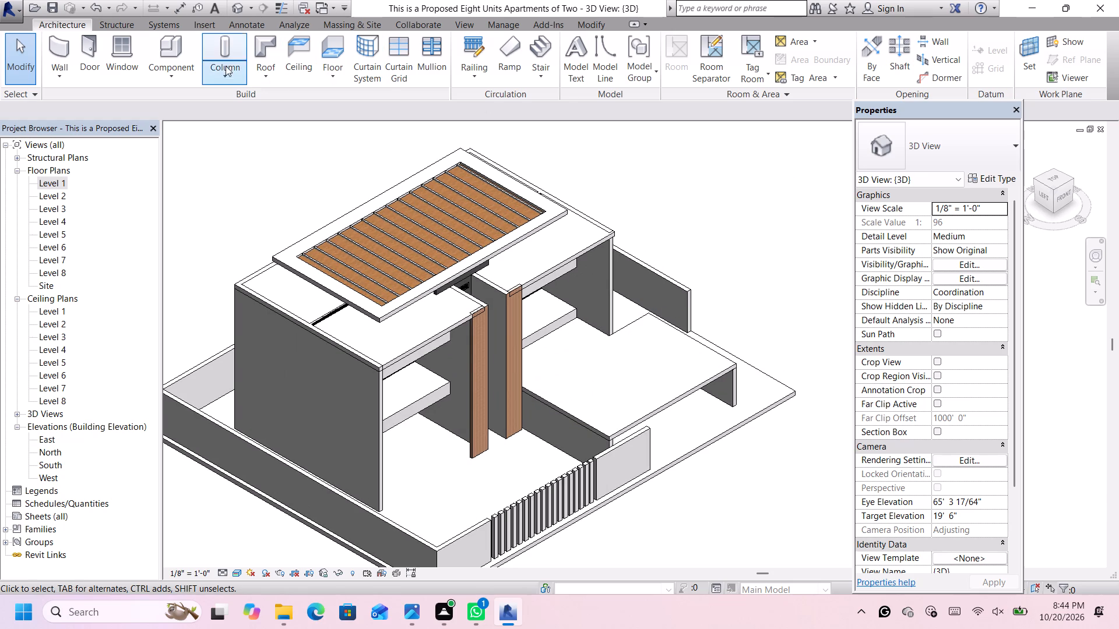
Load the RPC Shrub family from the Planting library folder after comparing the previews of the available plant families.
{"action": "left_click", "coordinate": [185, 51]}
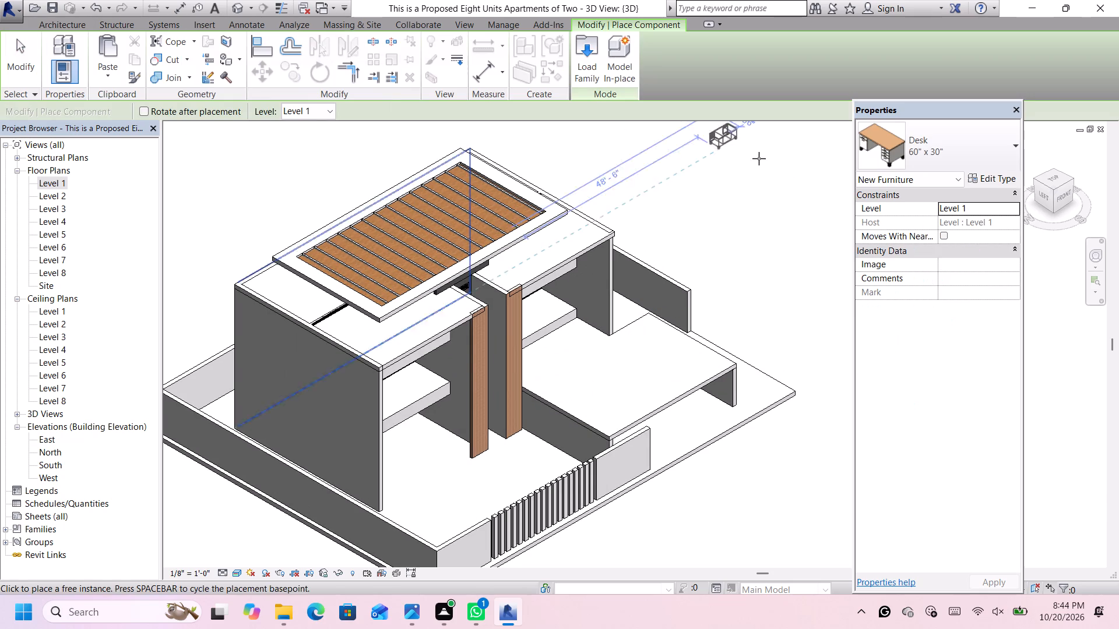
{"action": "scroll", "coordinate": [807, 181], "scroll_direction": "down", "scroll_amount": 1}
{"action": "left_click", "coordinate": [590, 49]}
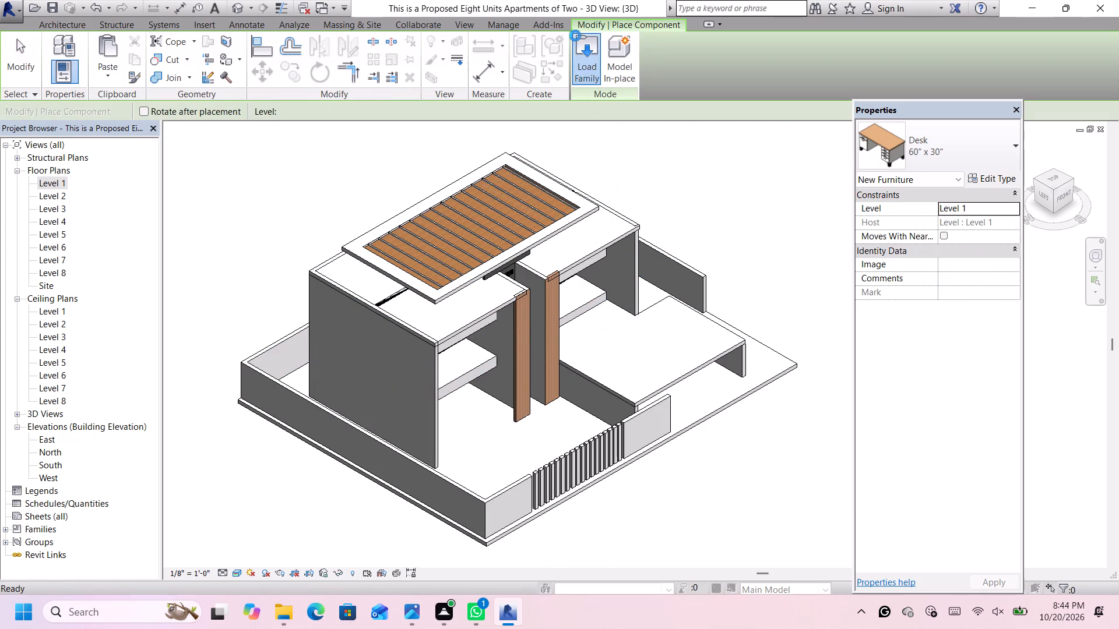
{"action": "double_click", "coordinate": [590, 238]}
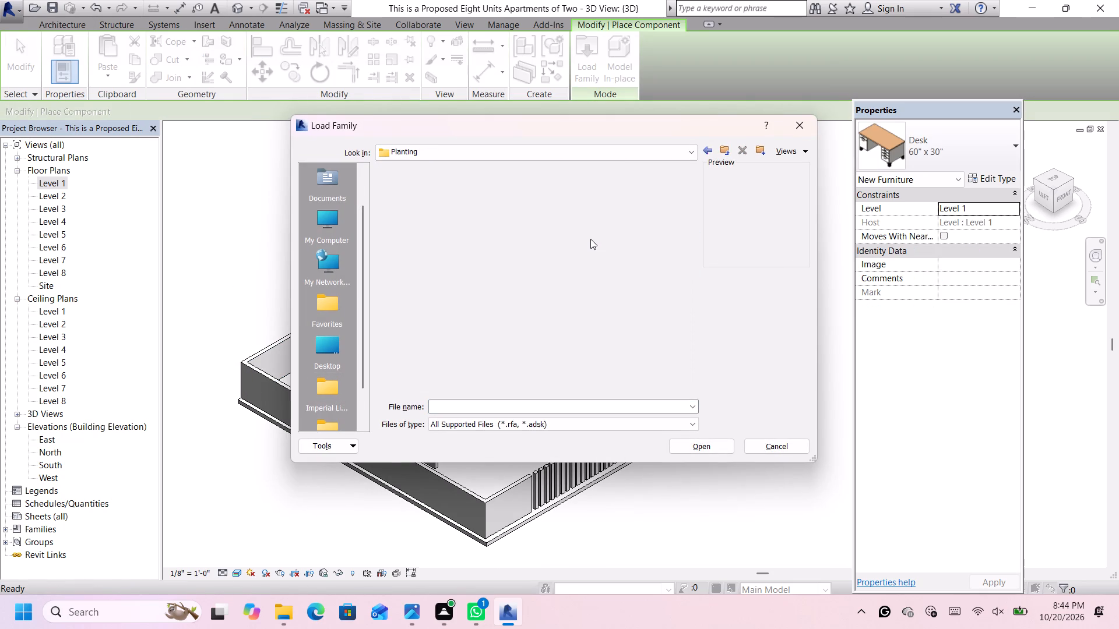
{"action": "left_click", "coordinate": [435, 187]}
{"action": "left_click", "coordinate": [434, 200]}
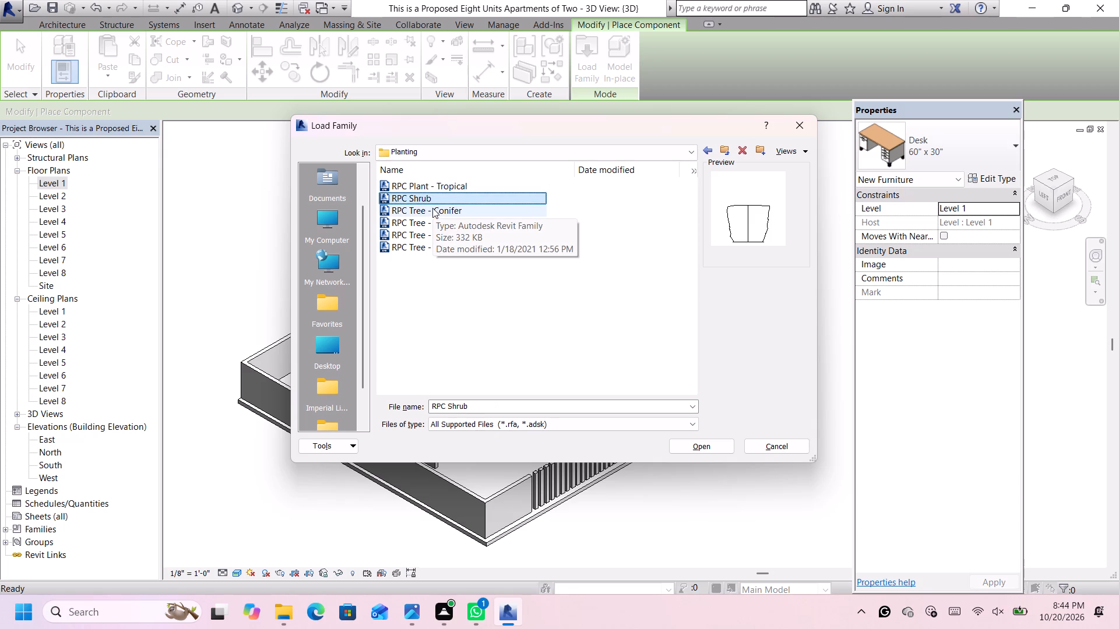
{"action": "left_click", "coordinate": [434, 210]}
{"action": "left_click", "coordinate": [435, 215]}
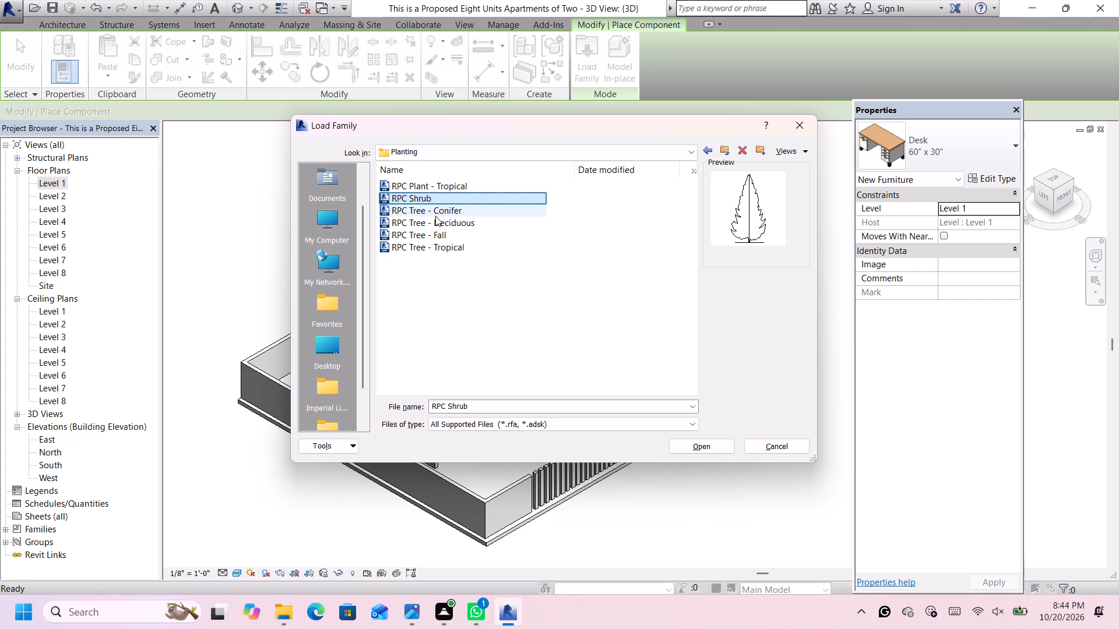
{"action": "left_click", "coordinate": [441, 222]}
{"action": "left_click", "coordinate": [442, 232]}
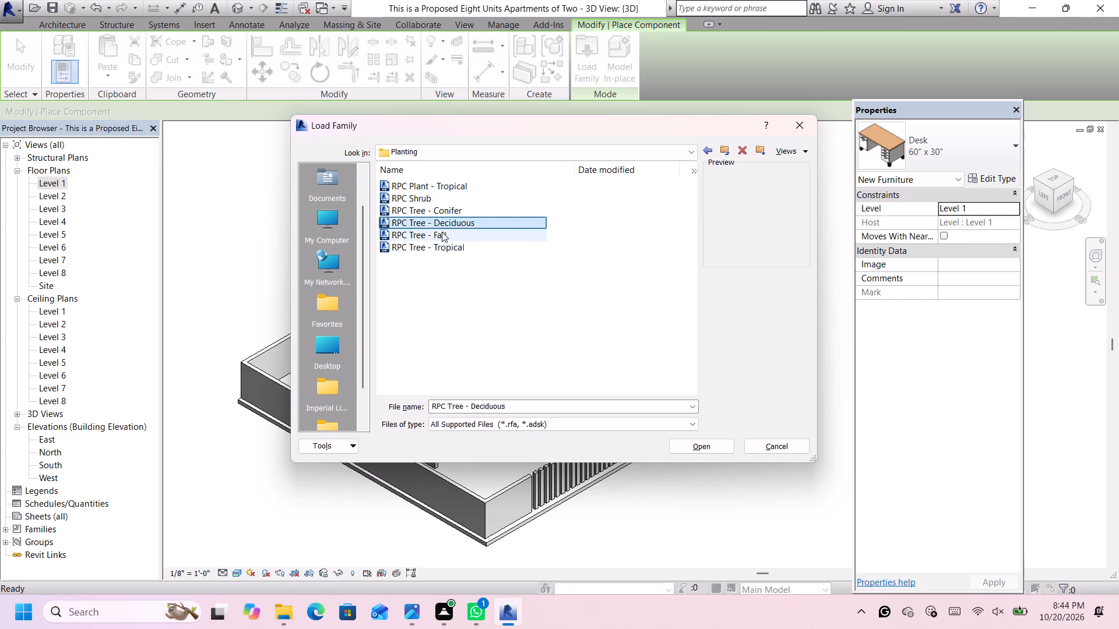
{"action": "left_click", "coordinate": [435, 243]}
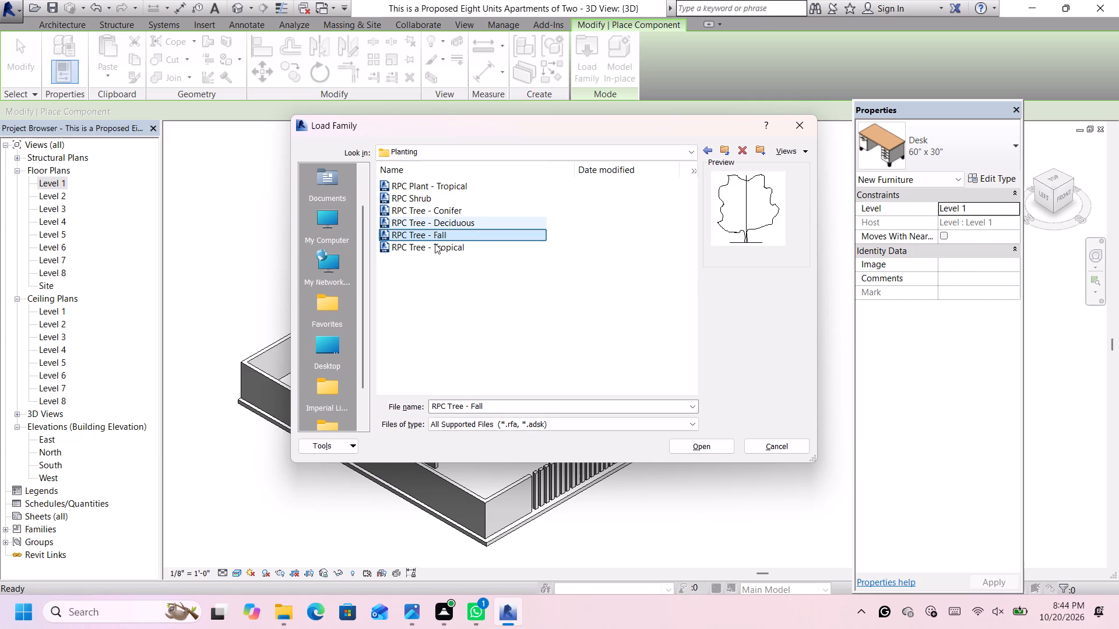
{"action": "left_click", "coordinate": [446, 211]}
{"action": "left_click", "coordinate": [449, 199]}
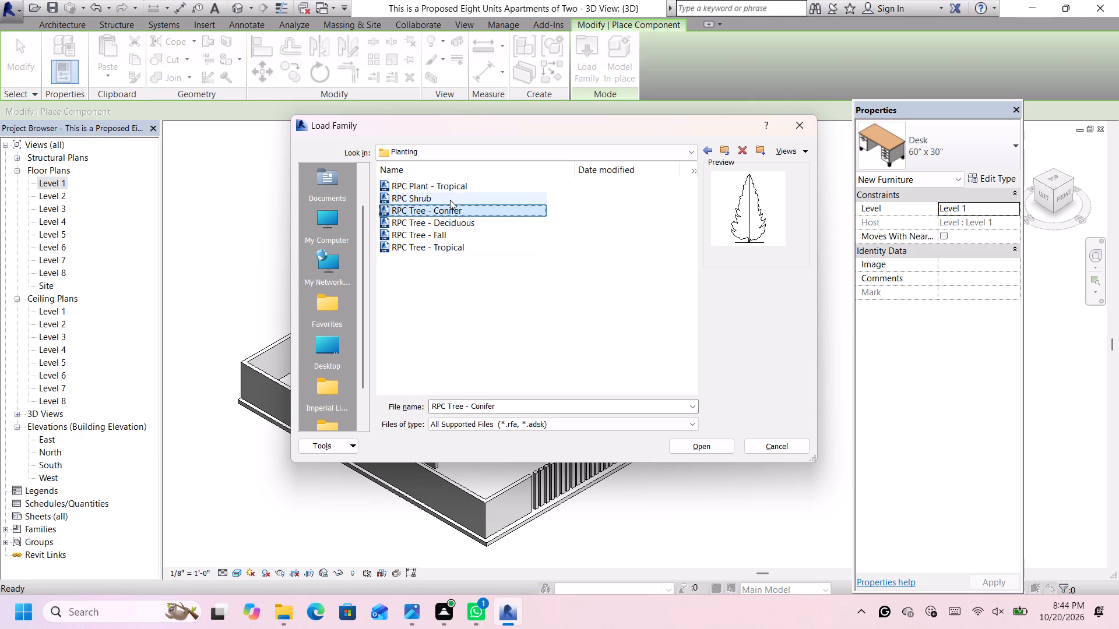
{"action": "left_click", "coordinate": [682, 444]}
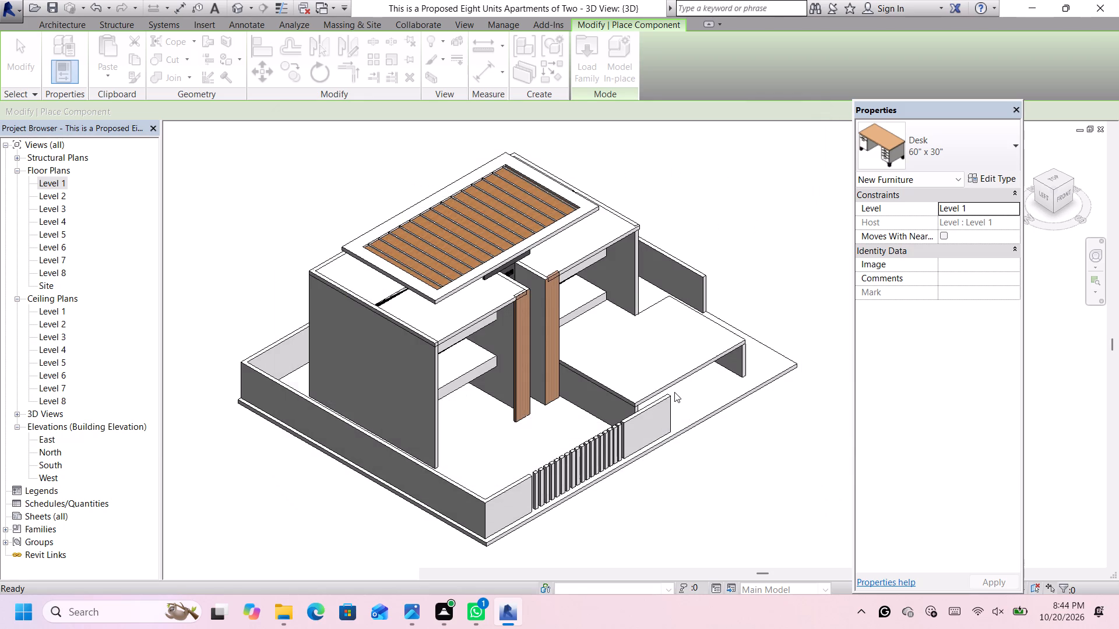
Look through the RPC Shrub types available for placement.
{"action": "left_click", "coordinate": [913, 154]}
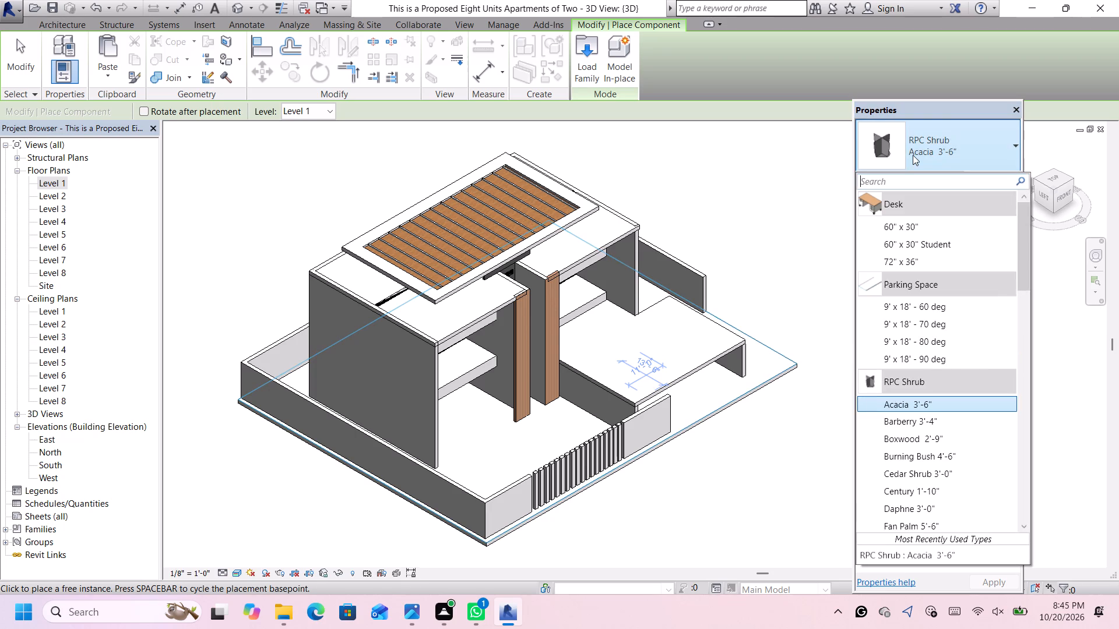
{"action": "scroll", "coordinate": [833, 320], "scroll_direction": "down", "scroll_amount": 1}
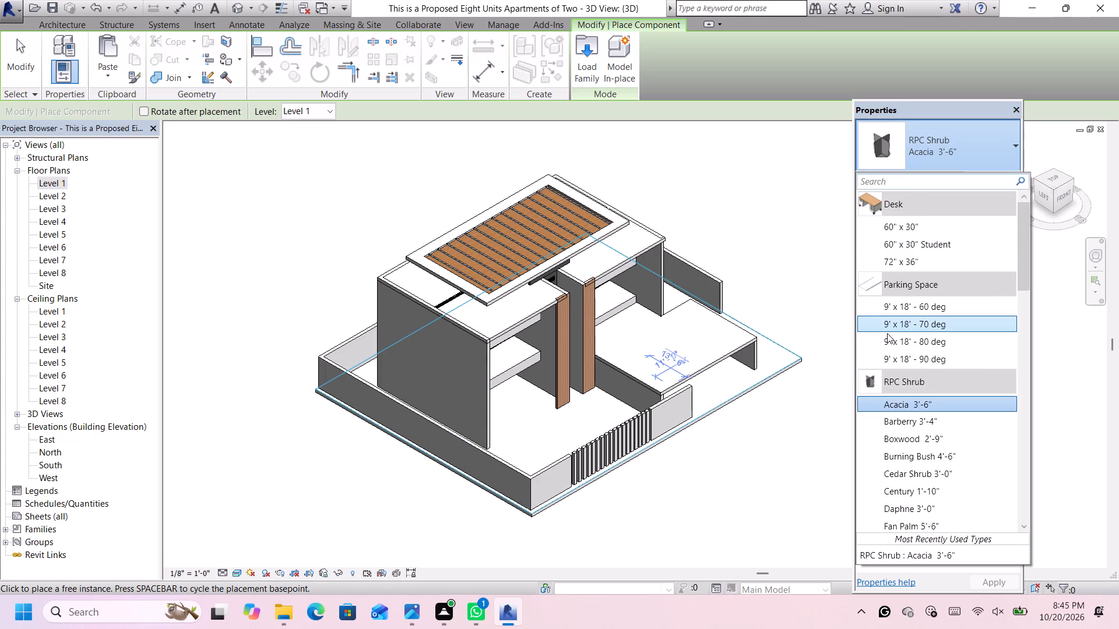
{"action": "scroll", "coordinate": [960, 362], "scroll_direction": "up", "scroll_amount": 4}
{"action": "scroll", "coordinate": [921, 443], "scroll_direction": "down", "scroll_amount": 1}
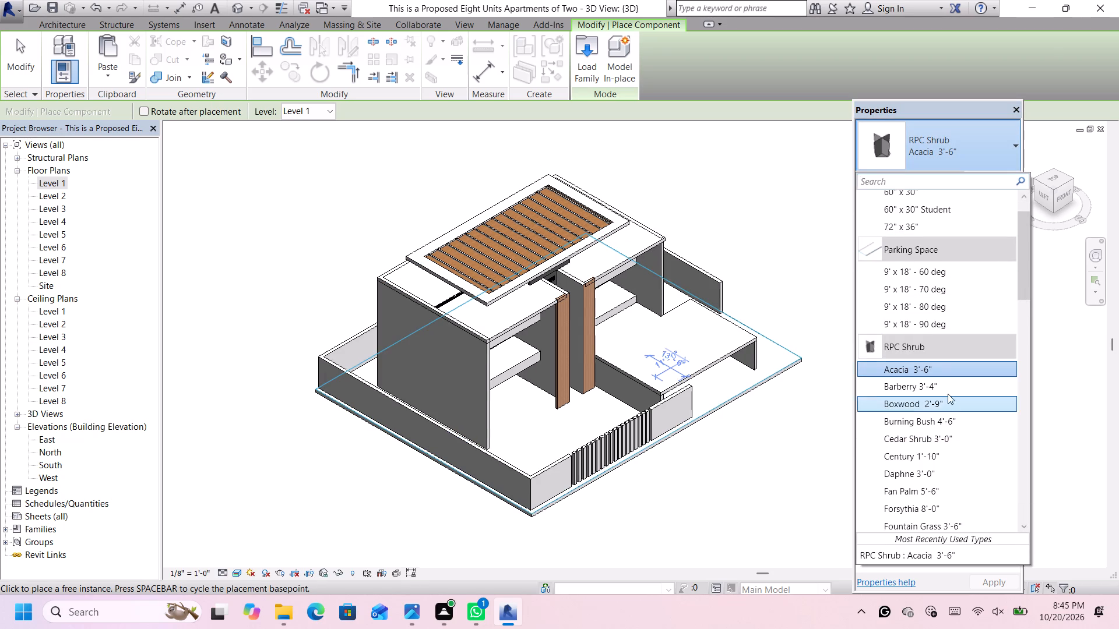
{"action": "scroll", "coordinate": [664, 312], "scroll_direction": "up", "scroll_amount": 5}
{"action": "scroll", "coordinate": [586, 270], "scroll_direction": "up", "scroll_amount": 3}
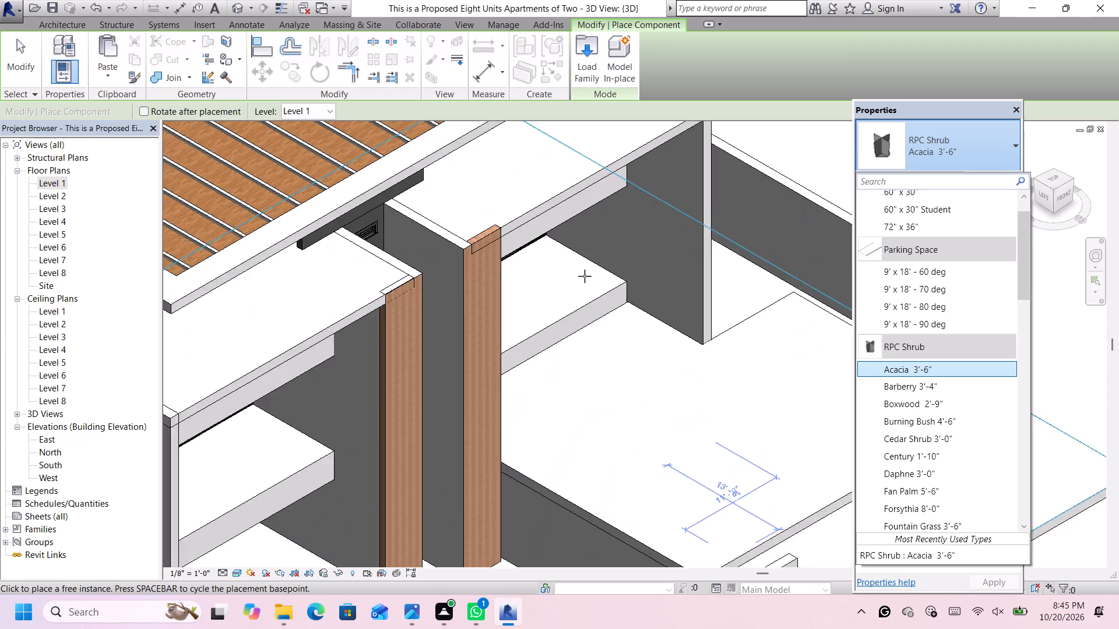
{"action": "scroll", "coordinate": [585, 276], "scroll_direction": "up", "scroll_amount": 2}
{"action": "scroll", "coordinate": [585, 276], "scroll_direction": "down", "scroll_amount": 9}
{"action": "middle_click", "coordinate": [590, 288]}
{"action": "middle_click_drag", "start_coordinate": [590, 288], "coordinate": [590, 288]}
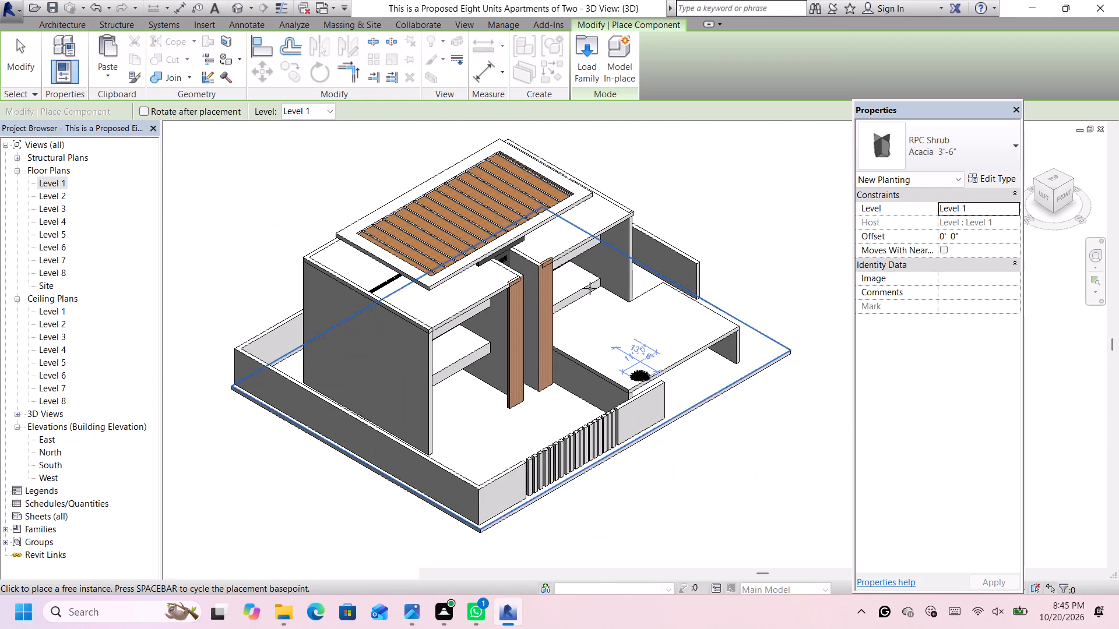
Place one Acacia 3'-6" RPC shrub on Level 3, on the front balcony side beside the wood-clad column.
{"action": "middle_click_drag", "start_coordinate": [590, 288], "coordinate": [557, 256]}
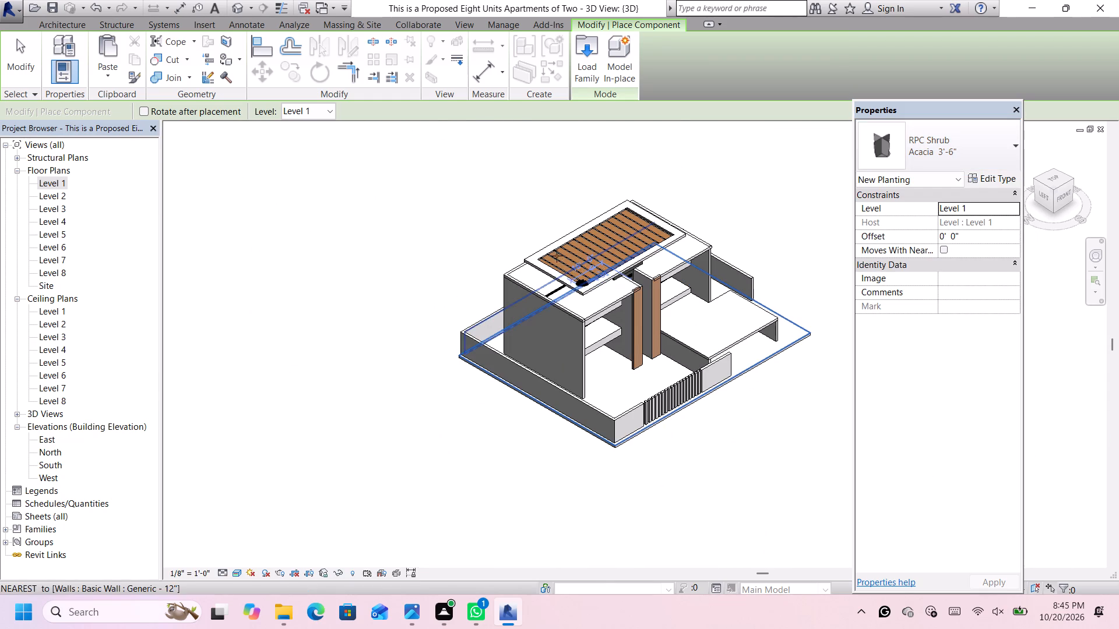
{"action": "middle_click_drag", "start_coordinate": [557, 256], "coordinate": [557, 256]}
{"action": "scroll", "coordinate": [646, 281], "scroll_direction": "up", "scroll_amount": 11}
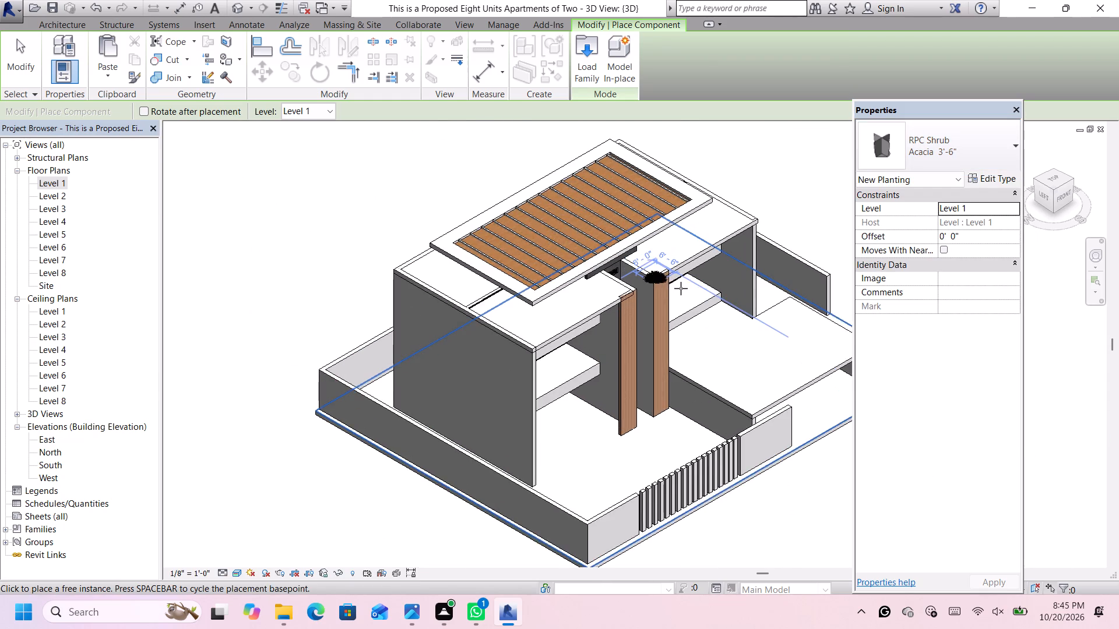
{"action": "scroll", "coordinate": [681, 288], "scroll_direction": "up", "scroll_amount": 7}
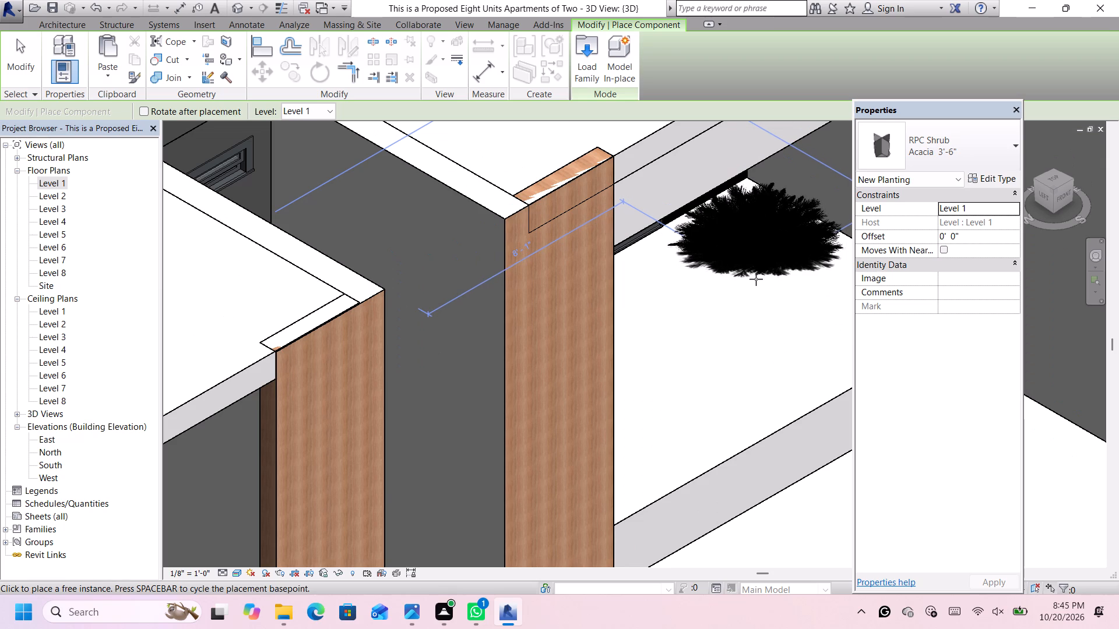
{"action": "left_click", "coordinate": [1012, 210]}
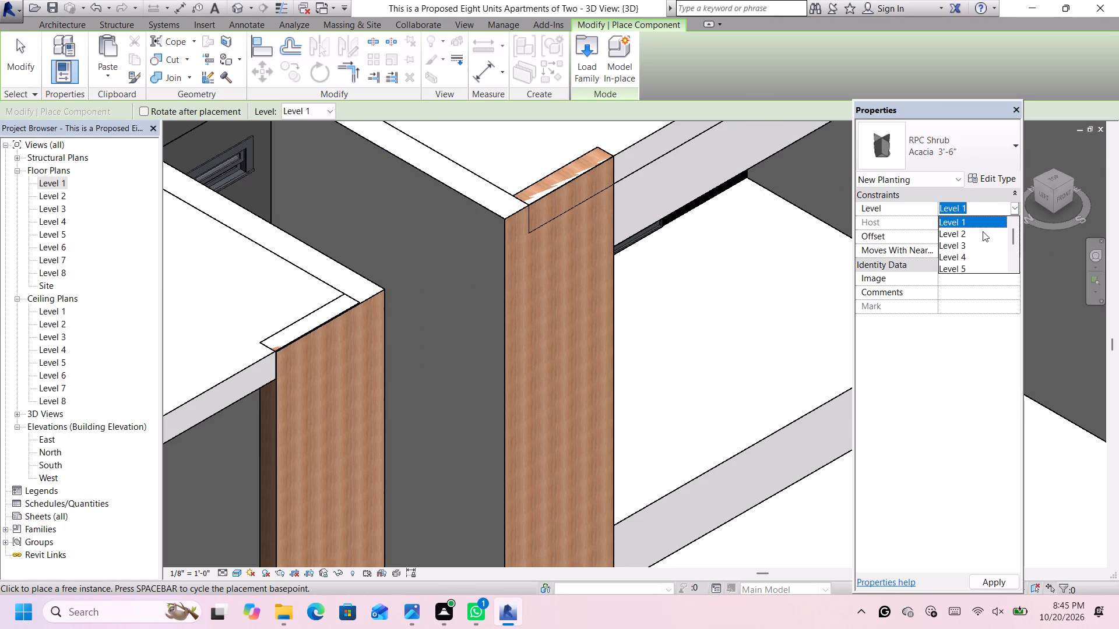
{"action": "left_click", "coordinate": [963, 249]}
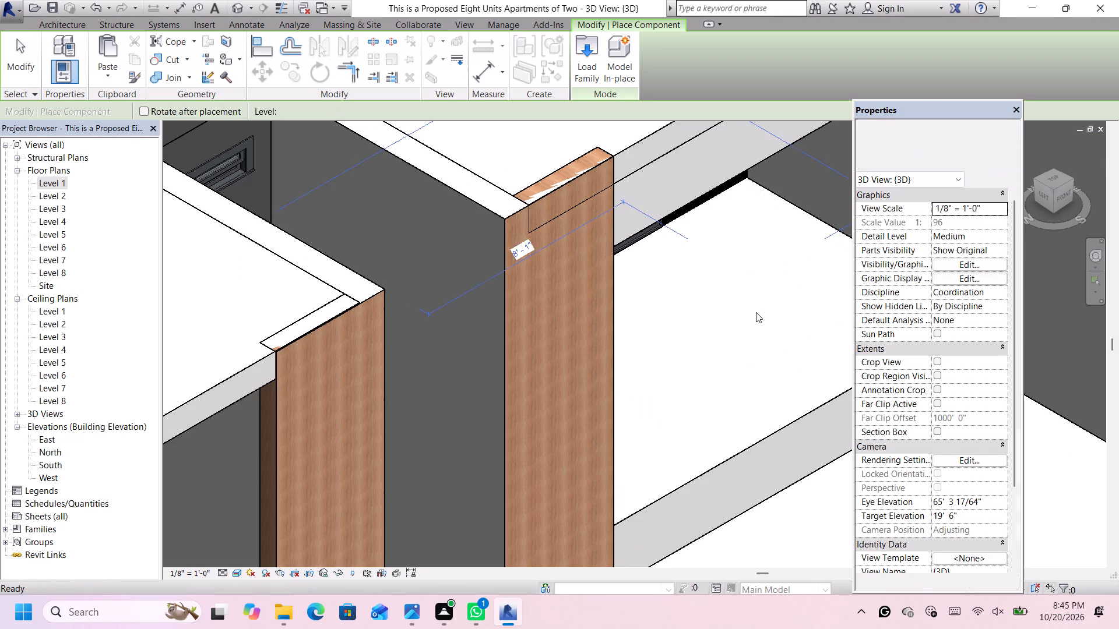
{"action": "left_click", "coordinate": [766, 262]}
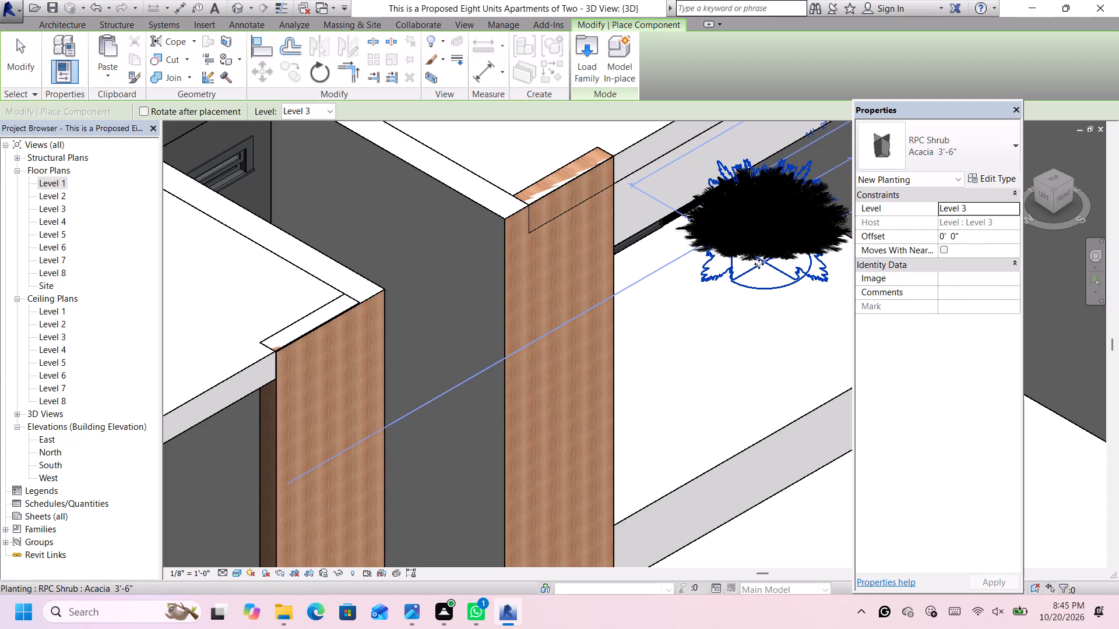
{"action": "left_click", "coordinate": [1066, 196]}
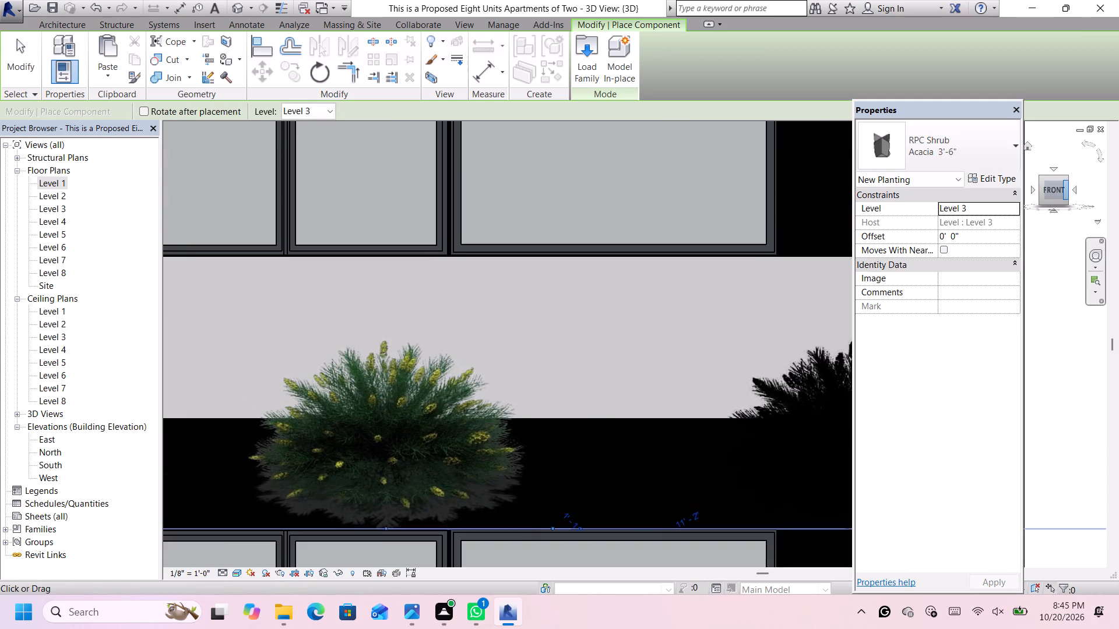
{"action": "scroll", "coordinate": [744, 296], "scroll_direction": "down", "scroll_amount": 13}
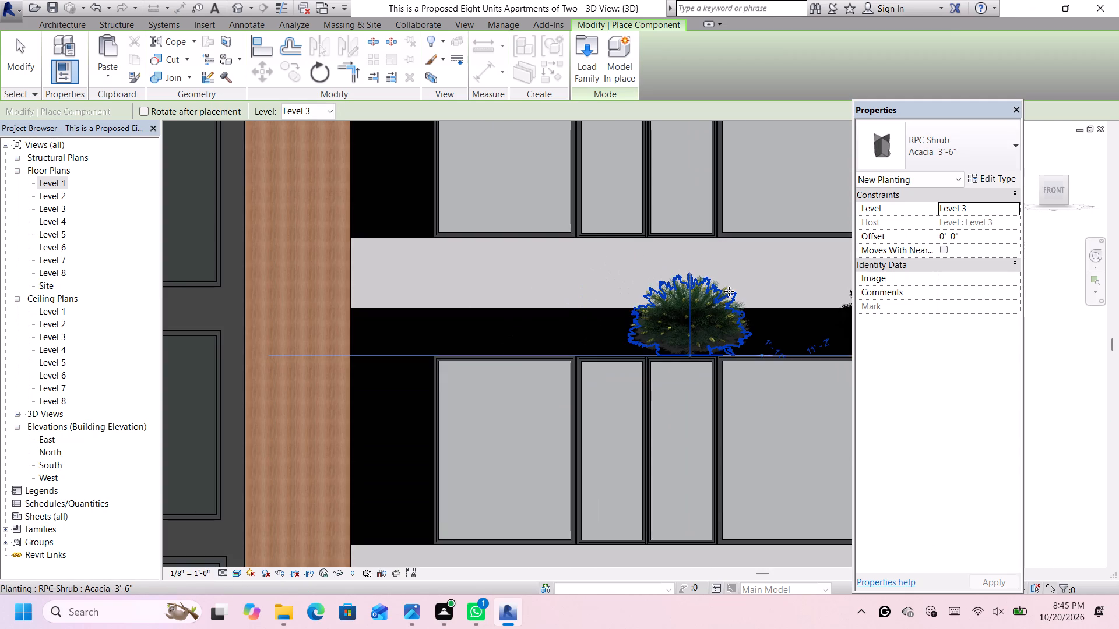
{"action": "scroll", "coordinate": [729, 291], "scroll_direction": "down", "scroll_amount": 5}
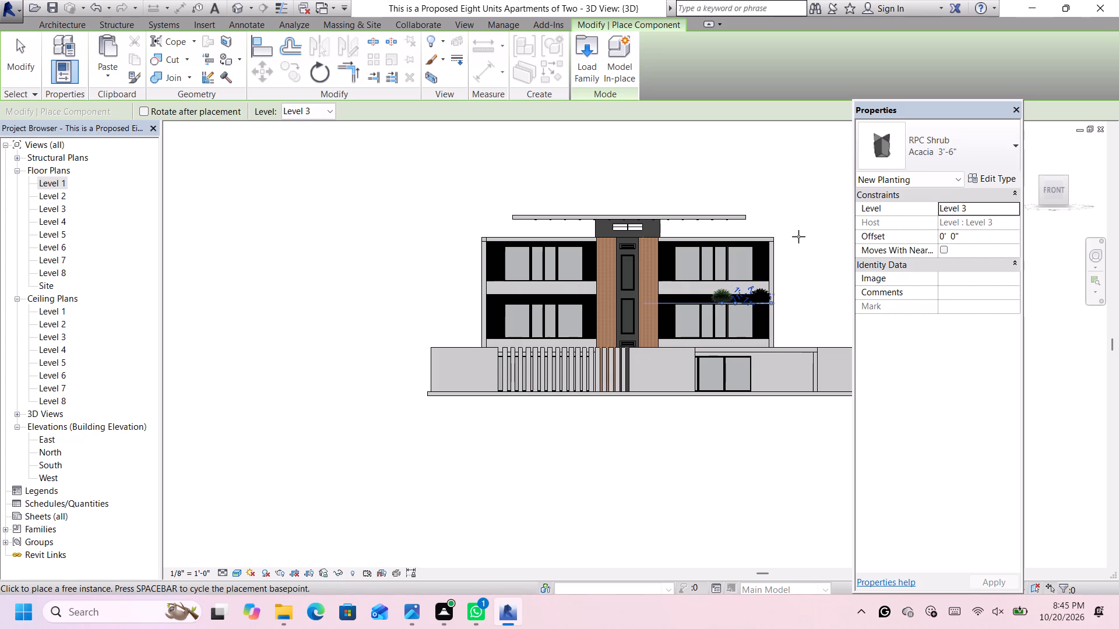
{"action": "key", "text": "Escape"}
{"action": "key", "text": "Escape"}
Change the placed Acacia shrub's level constraint to Level 2.
{"action": "scroll", "coordinate": [722, 294], "scroll_direction": "up", "scroll_amount": 6}
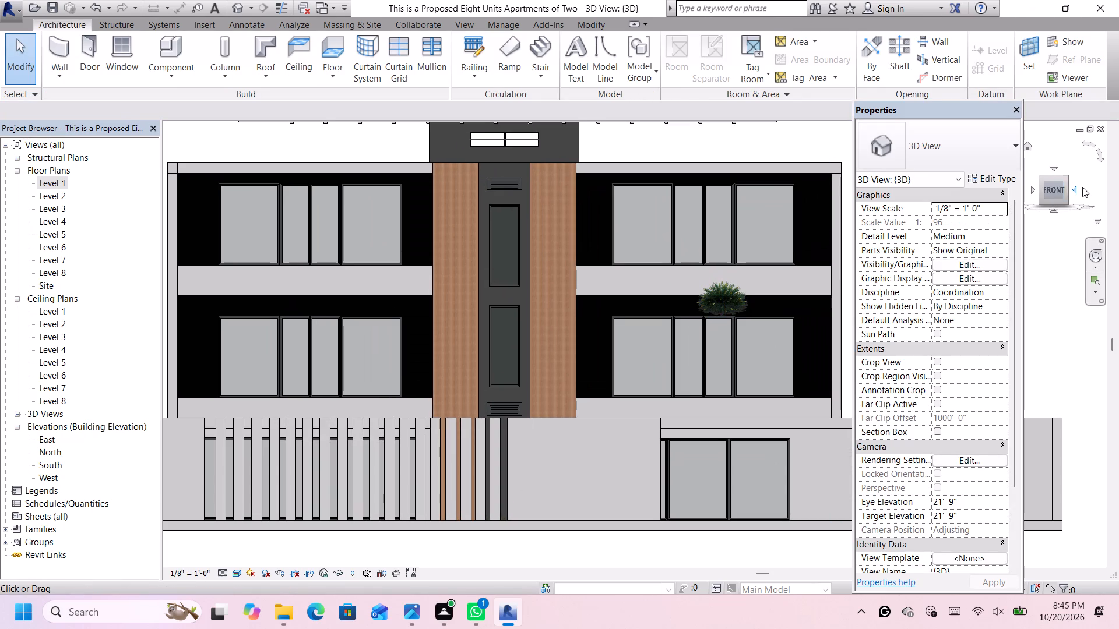
{"action": "left_click", "coordinate": [731, 297]}
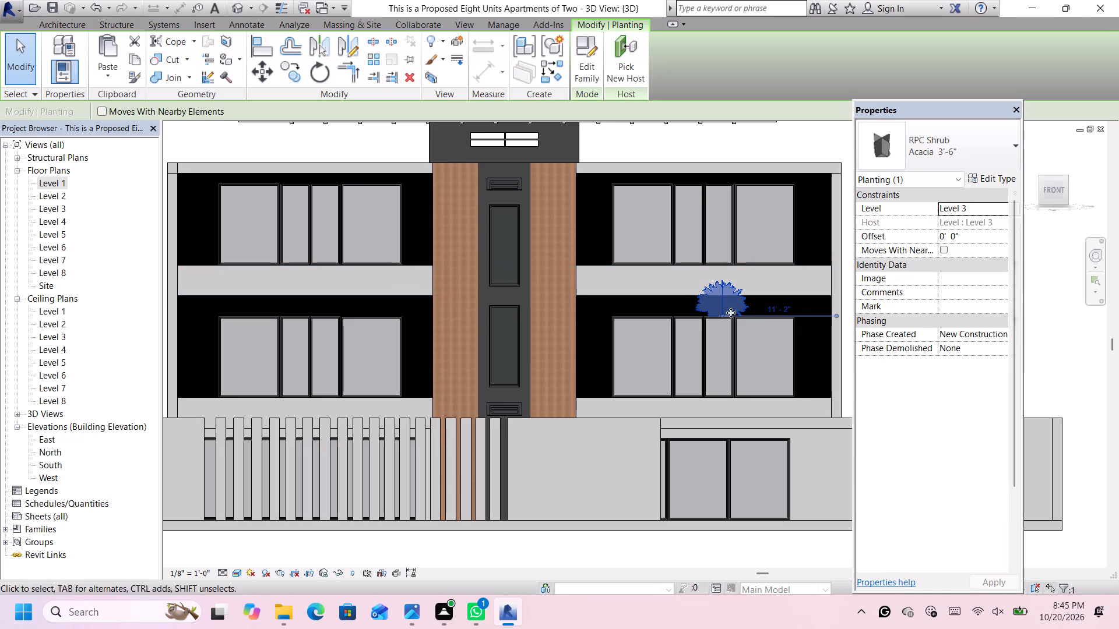
{"action": "left_click", "coordinate": [1002, 207]}
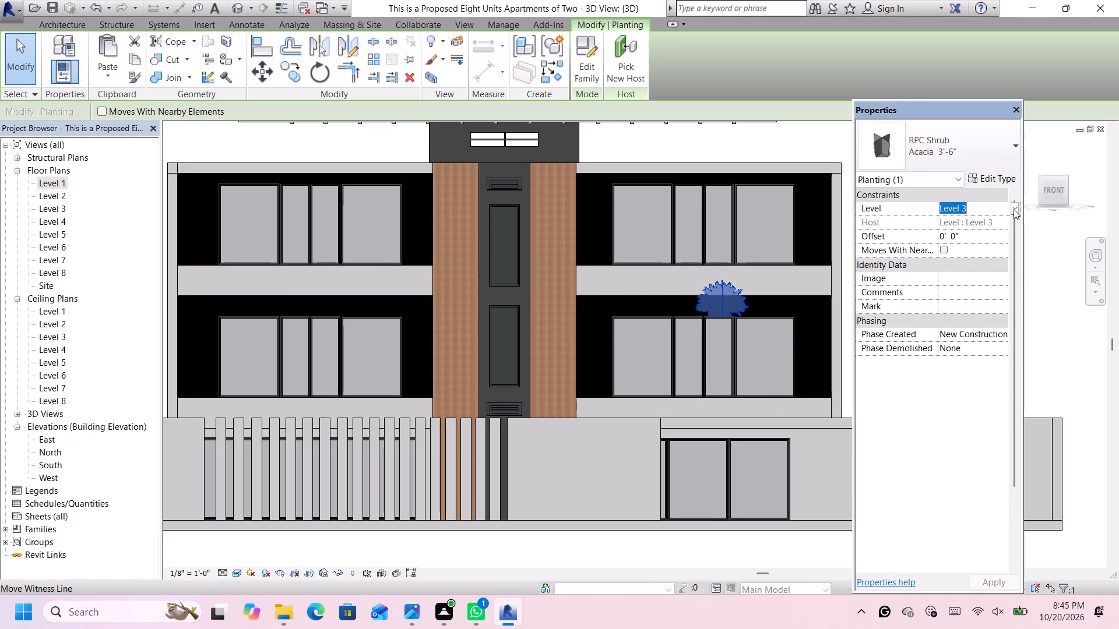
{"action": "left_click", "coordinate": [1014, 209]}
{"action": "left_click", "coordinate": [991, 235]}
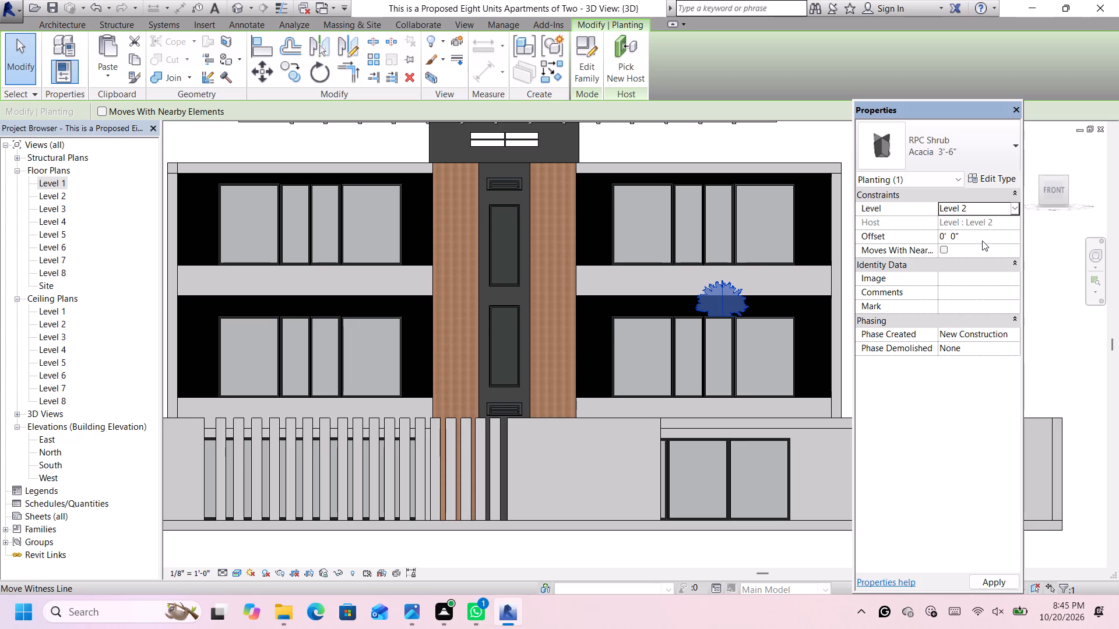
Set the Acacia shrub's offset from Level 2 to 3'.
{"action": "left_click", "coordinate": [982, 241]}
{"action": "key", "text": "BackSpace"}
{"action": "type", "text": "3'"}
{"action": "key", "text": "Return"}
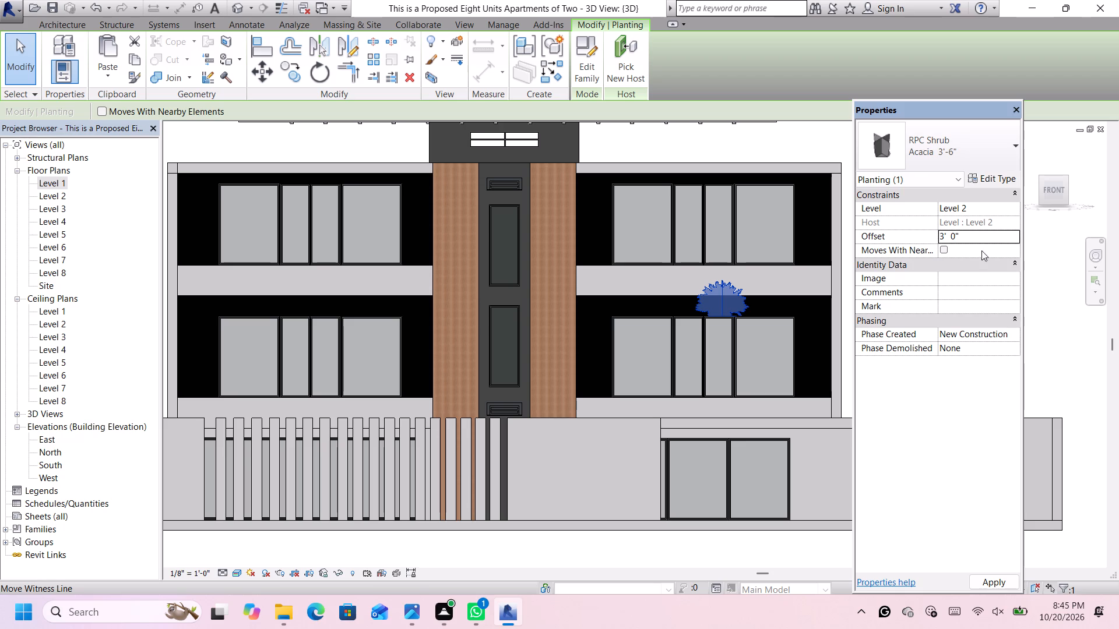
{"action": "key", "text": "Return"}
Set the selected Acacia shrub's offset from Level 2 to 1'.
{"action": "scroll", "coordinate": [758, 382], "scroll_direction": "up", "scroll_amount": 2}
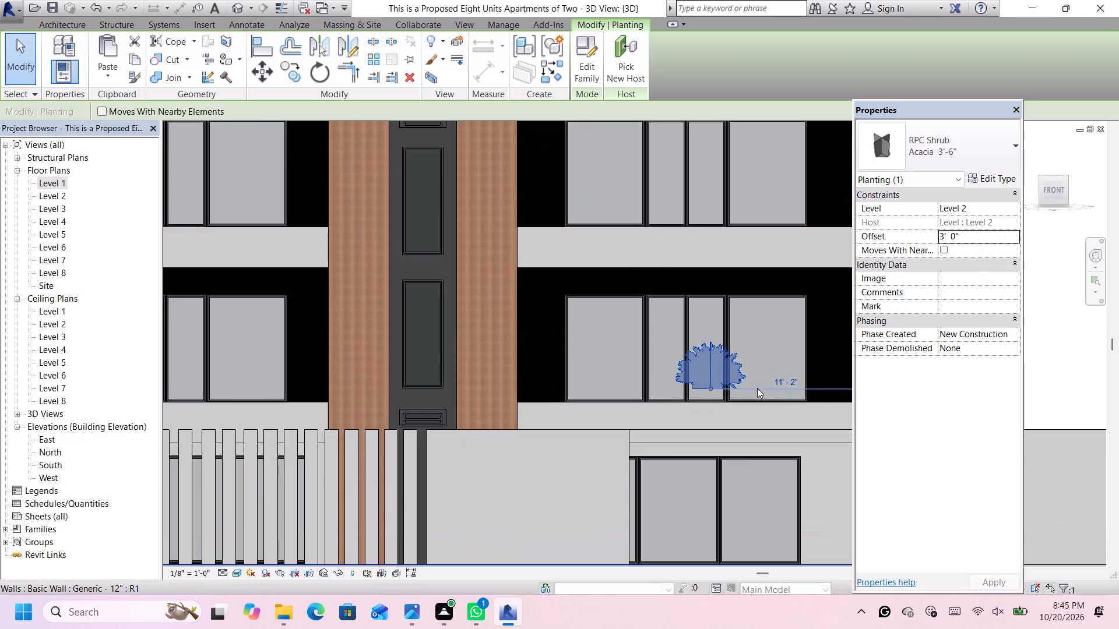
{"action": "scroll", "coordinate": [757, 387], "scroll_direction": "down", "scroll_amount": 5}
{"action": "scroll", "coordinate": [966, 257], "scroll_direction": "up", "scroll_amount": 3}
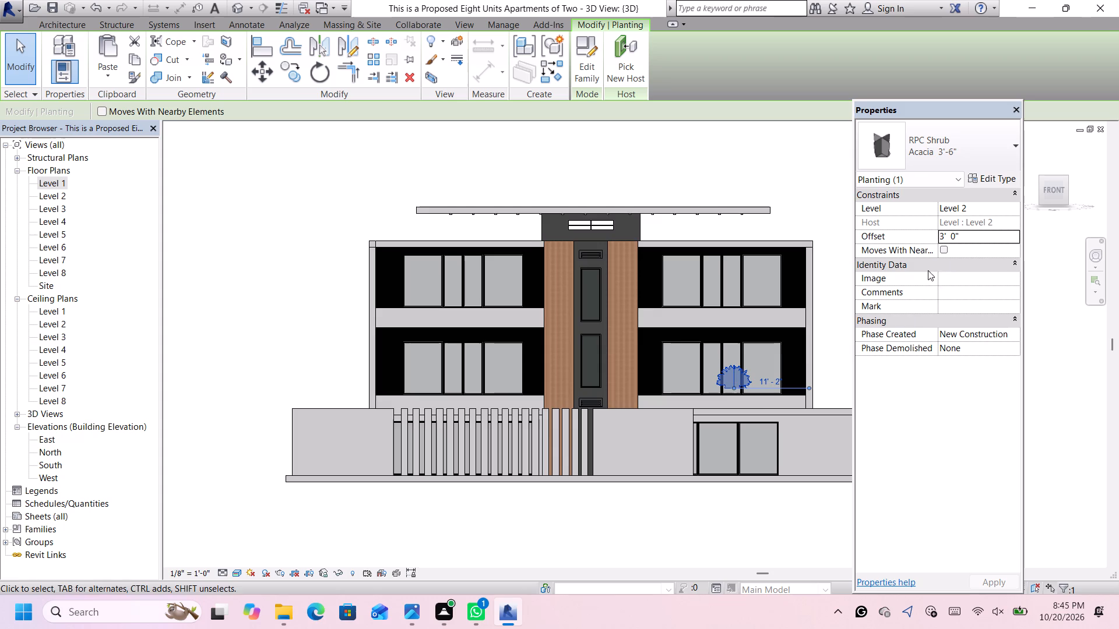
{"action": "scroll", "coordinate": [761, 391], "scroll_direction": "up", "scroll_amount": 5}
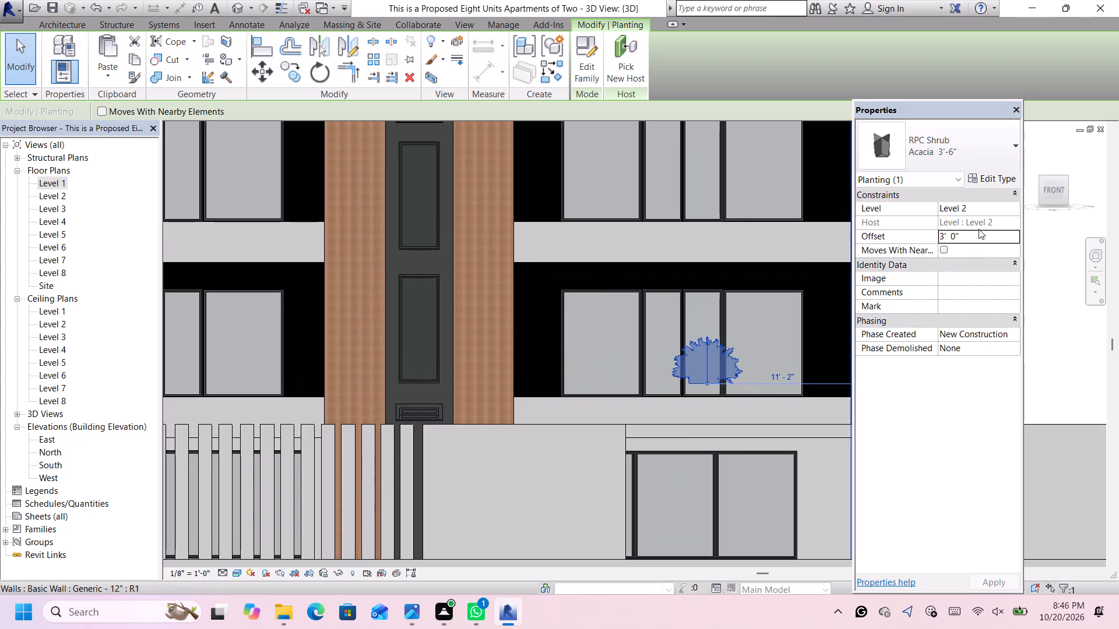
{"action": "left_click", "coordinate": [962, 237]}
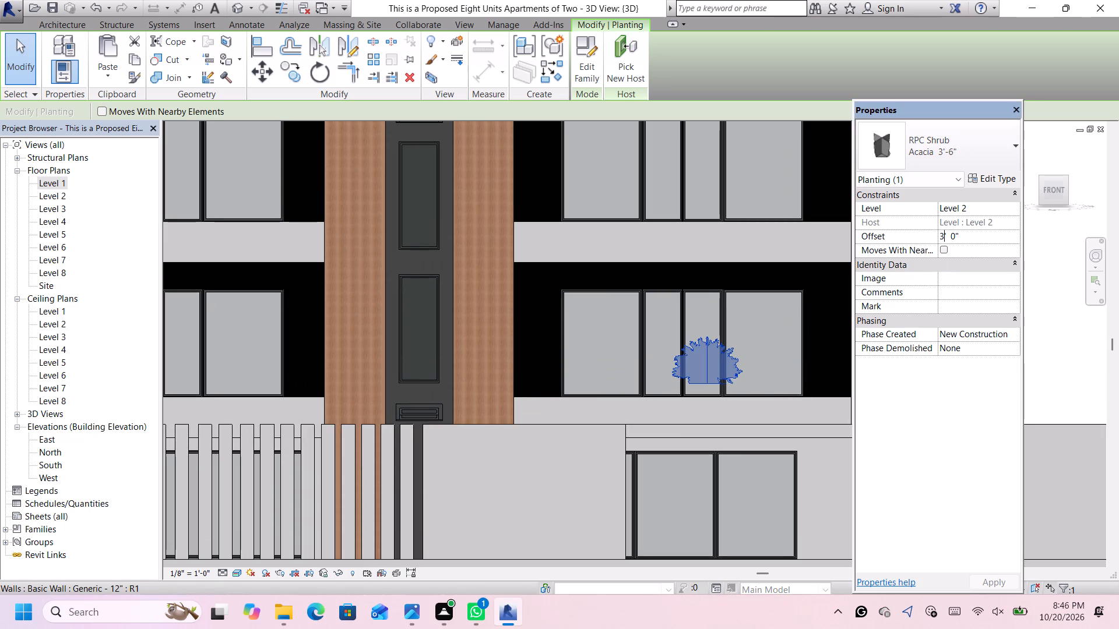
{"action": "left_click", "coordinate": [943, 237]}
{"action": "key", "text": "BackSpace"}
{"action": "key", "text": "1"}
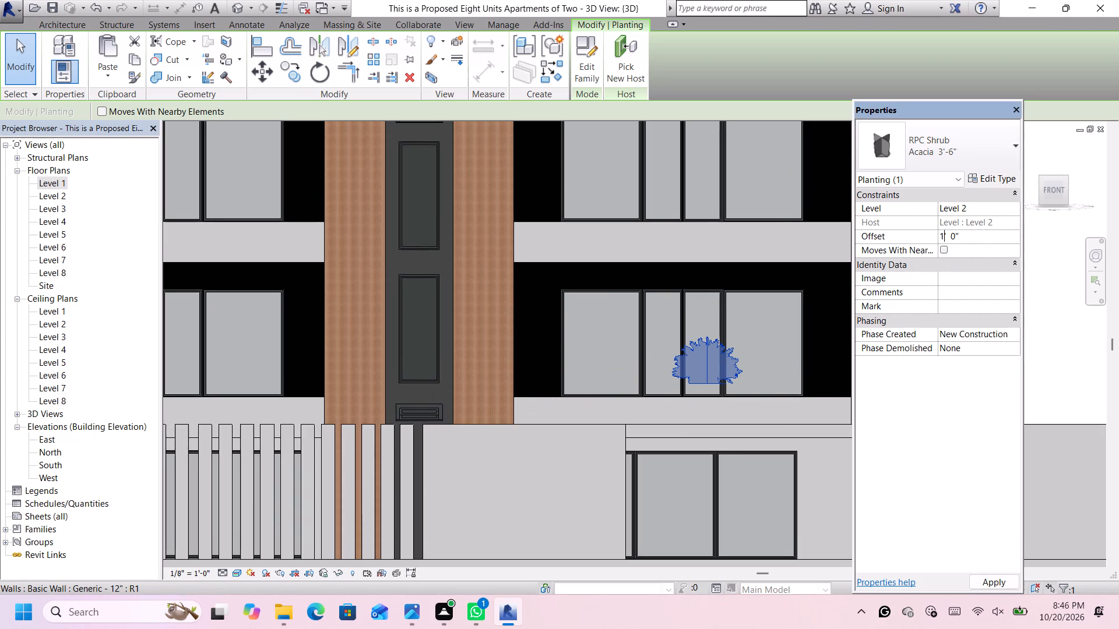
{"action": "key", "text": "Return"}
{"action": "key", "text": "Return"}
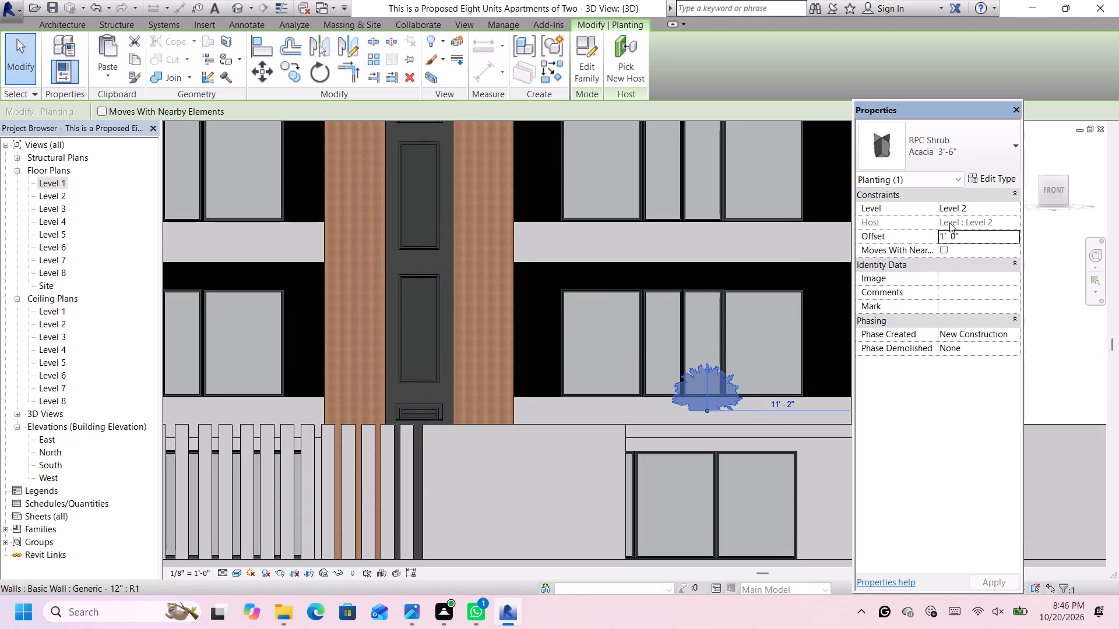
Set the selected Acacia shrub's offset from Level 2 to 2'.
{"action": "left_click", "coordinate": [944, 233]}
{"action": "key", "text": "BackSpace"}
{"action": "key", "text": "2"}
{"action": "key", "text": "Return"}
{"action": "key", "text": "Return"}
Nudge the Level 2 Acacia shrub along the front balcony toward the building's outer end wall.
{"action": "scroll", "coordinate": [831, 384], "scroll_direction": "down", "scroll_amount": 2}
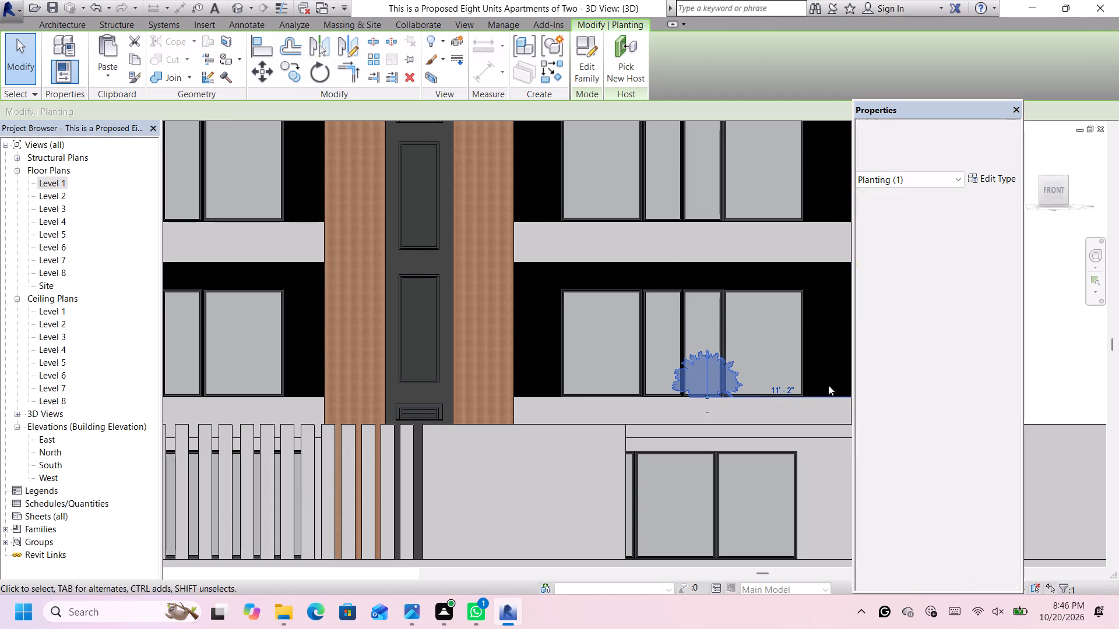
{"action": "scroll", "coordinate": [828, 385], "scroll_direction": "down", "scroll_amount": 6}
{"action": "scroll", "coordinate": [851, 335], "scroll_direction": "up", "scroll_amount": 3}
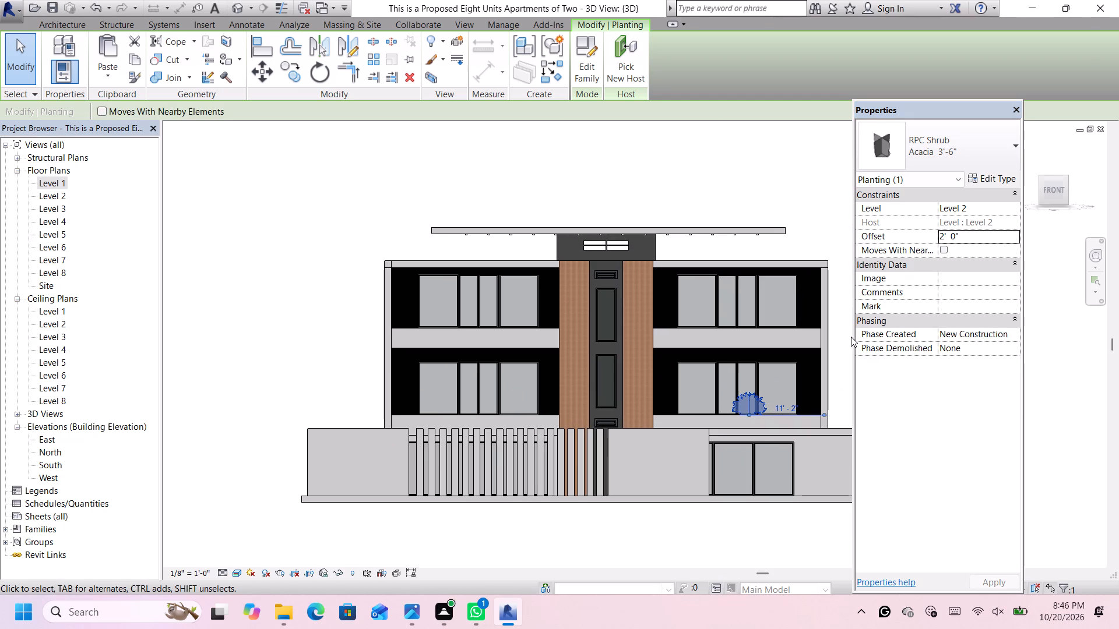
{"action": "key", "text": "Right"}
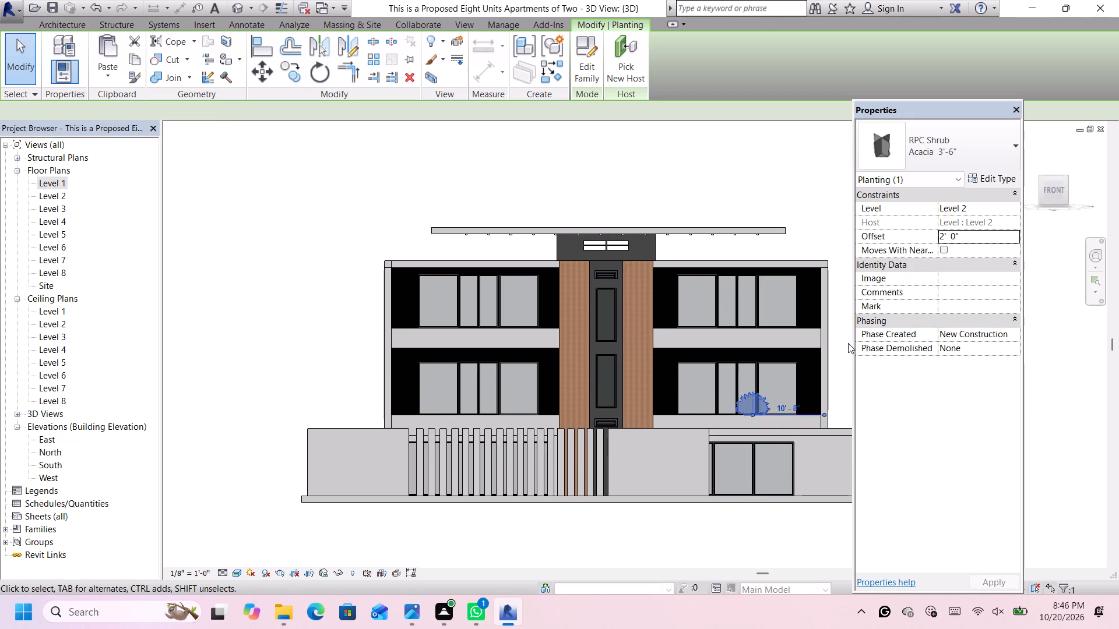
{"action": "key", "text": "Right"}
{"action": "key", "text": "Right"}
{"action": "key", "text": "Right"}
{"action": "key", "text": "Right"}
{"action": "key", "text": "Right"}
{"action": "key", "text": "Right"}
{"action": "key", "text": "Right"}
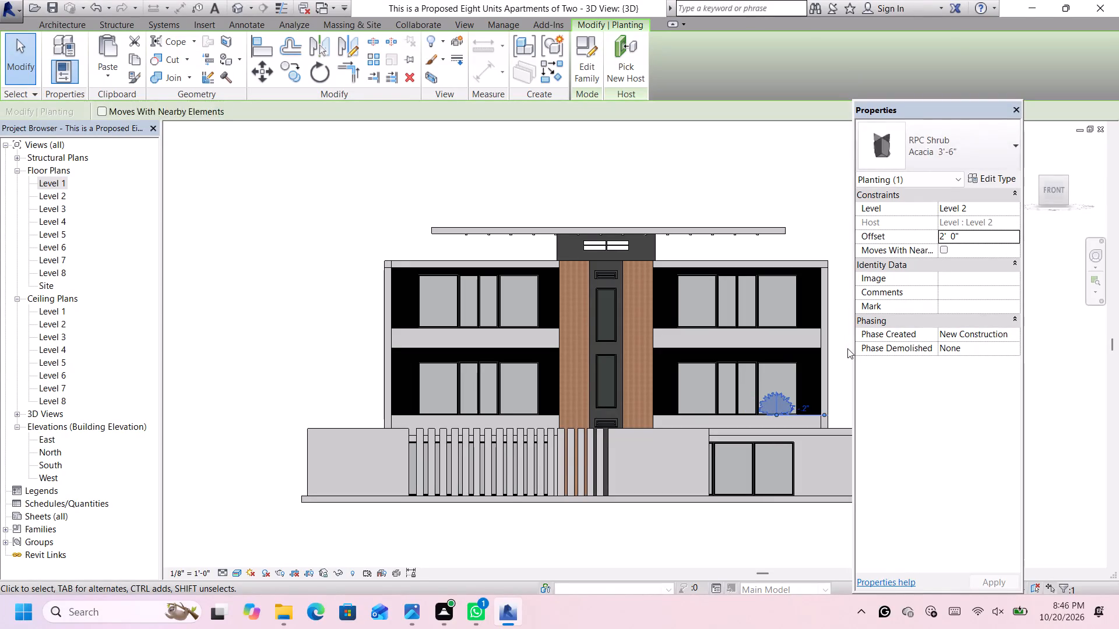
{"action": "key", "text": "Right"}
{"action": "key", "text": "Right"}
{"action": "key", "text": "Right"}
{"action": "key", "text": "Right"}
Copy the Level 2 Acacia shrub straight up onto the Level 3 front balcony slab.
{"action": "scroll", "coordinate": [825, 393], "scroll_direction": "up", "scroll_amount": 3}
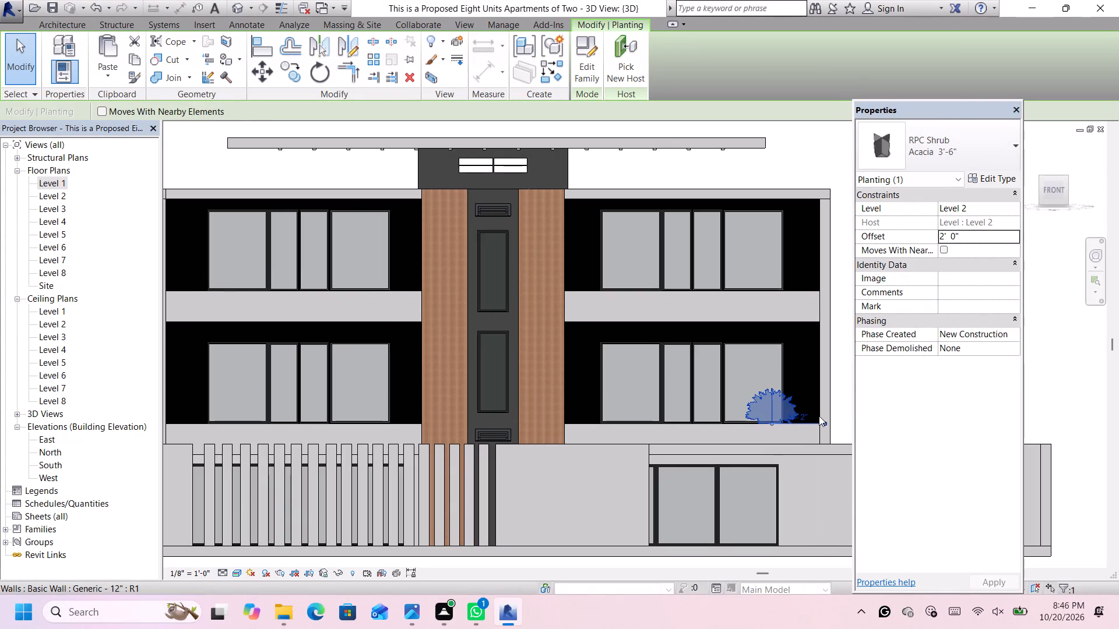
{"action": "scroll", "coordinate": [870, 410], "scroll_direction": "up", "scroll_amount": 7}
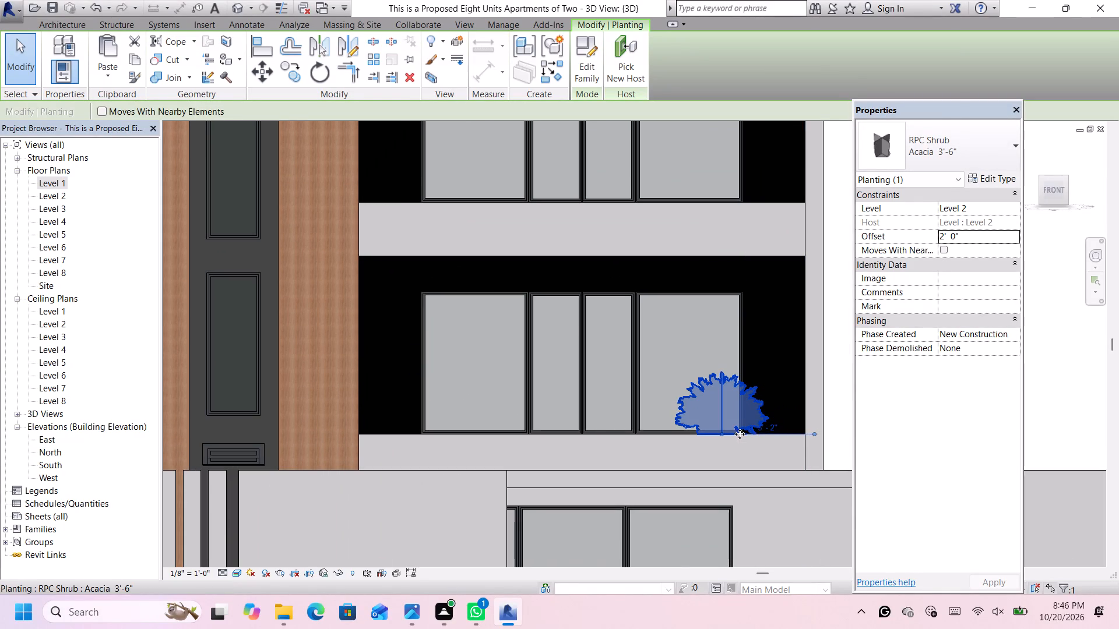
{"action": "scroll", "coordinate": [745, 432], "scroll_direction": "down", "scroll_amount": 6}
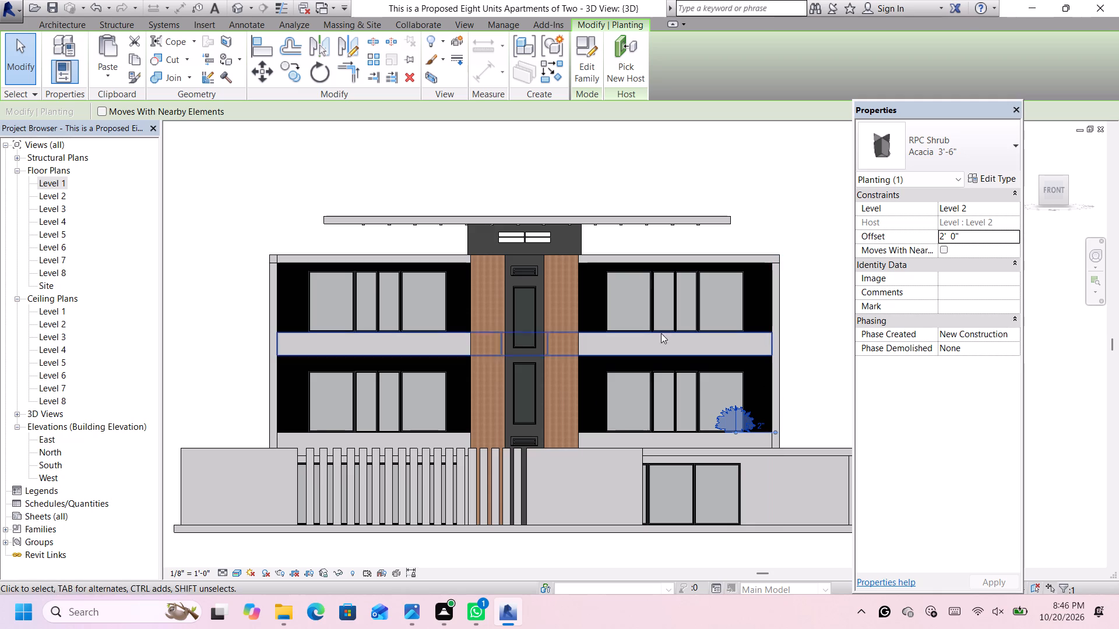
{"action": "left_click", "coordinate": [294, 69]}
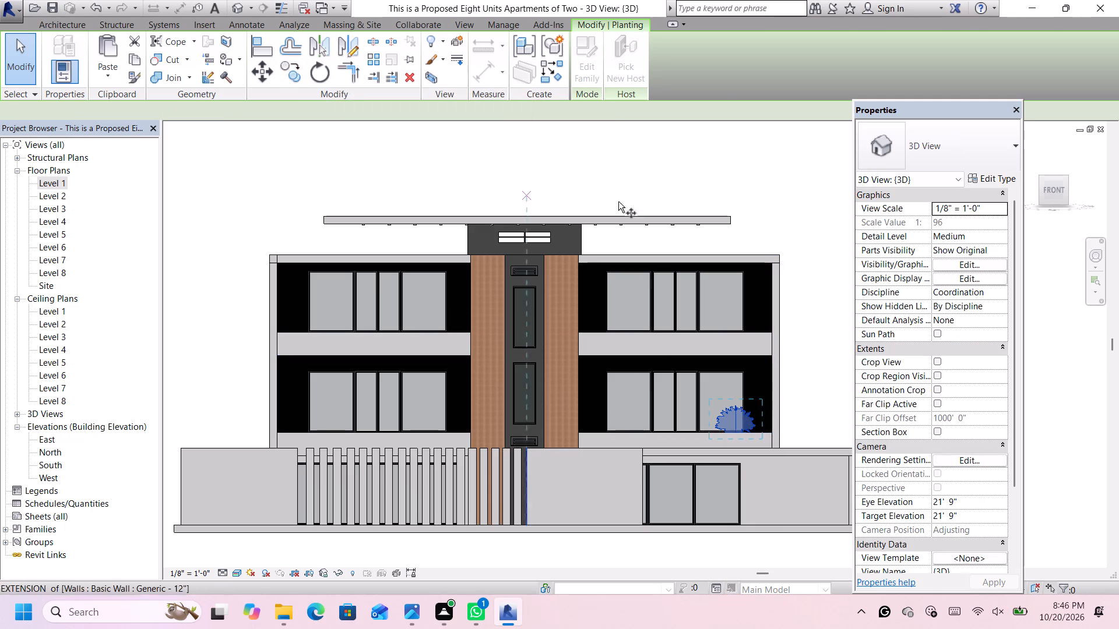
{"action": "left_click", "coordinate": [722, 432]}
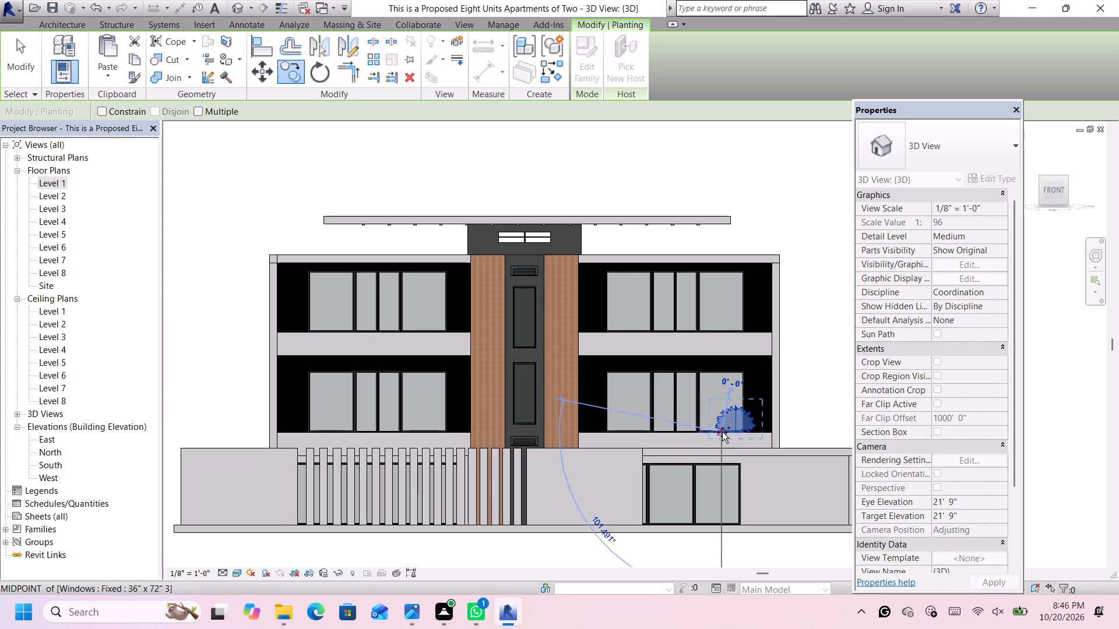
{"action": "left_click", "coordinate": [729, 330]}
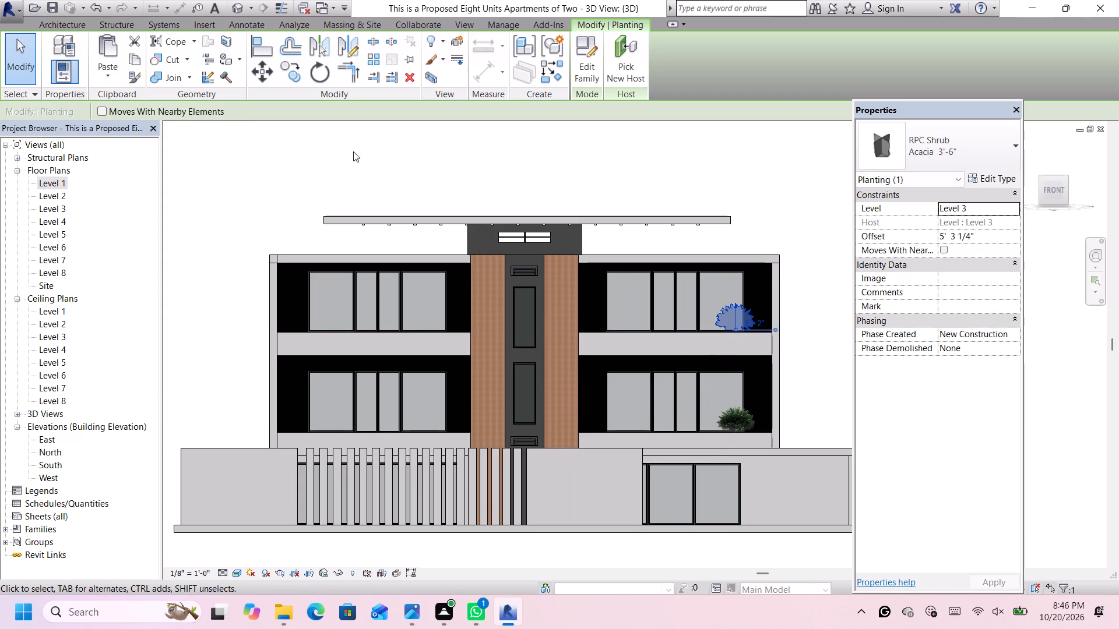
Copy the Level 3 Acacia shrub about 56' horizontally to the far end of the balcony across the wood-clad core.
{"action": "left_click", "coordinate": [287, 73]}
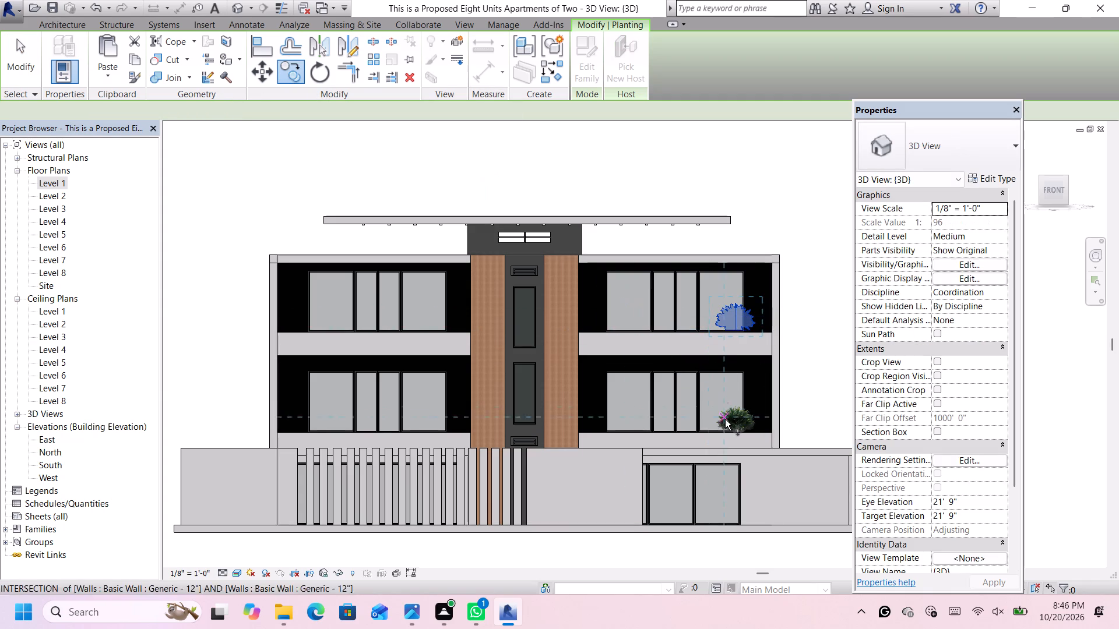
{"action": "scroll", "coordinate": [730, 431], "scroll_direction": "up", "scroll_amount": 9}
{"action": "scroll", "coordinate": [743, 450], "scroll_direction": "down", "scroll_amount": 5}
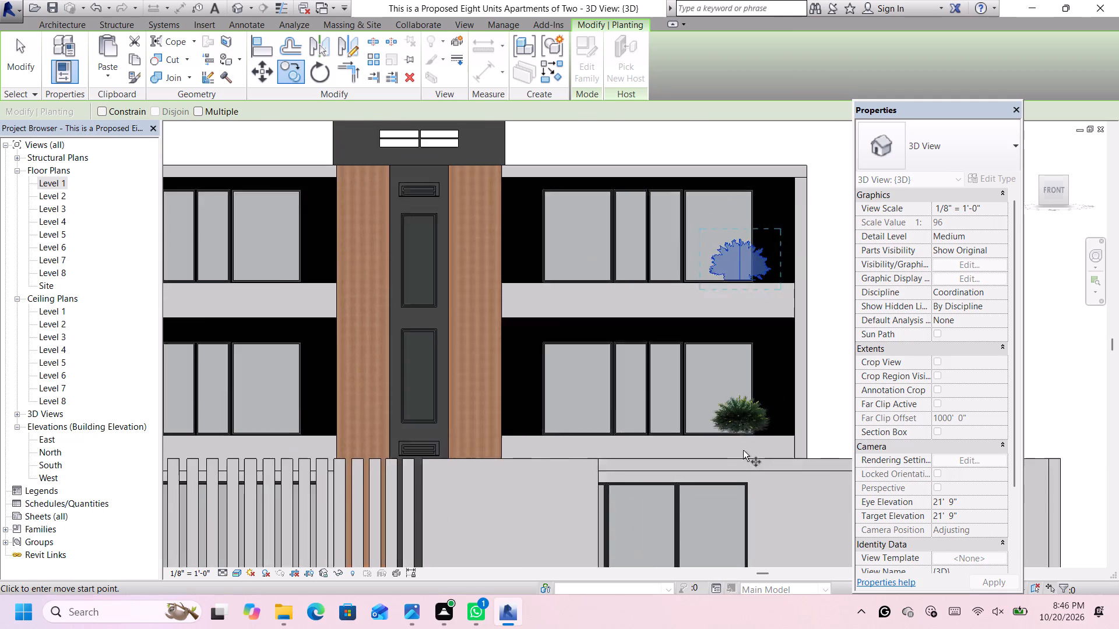
{"action": "scroll", "coordinate": [743, 450], "scroll_direction": "down", "scroll_amount": 2}
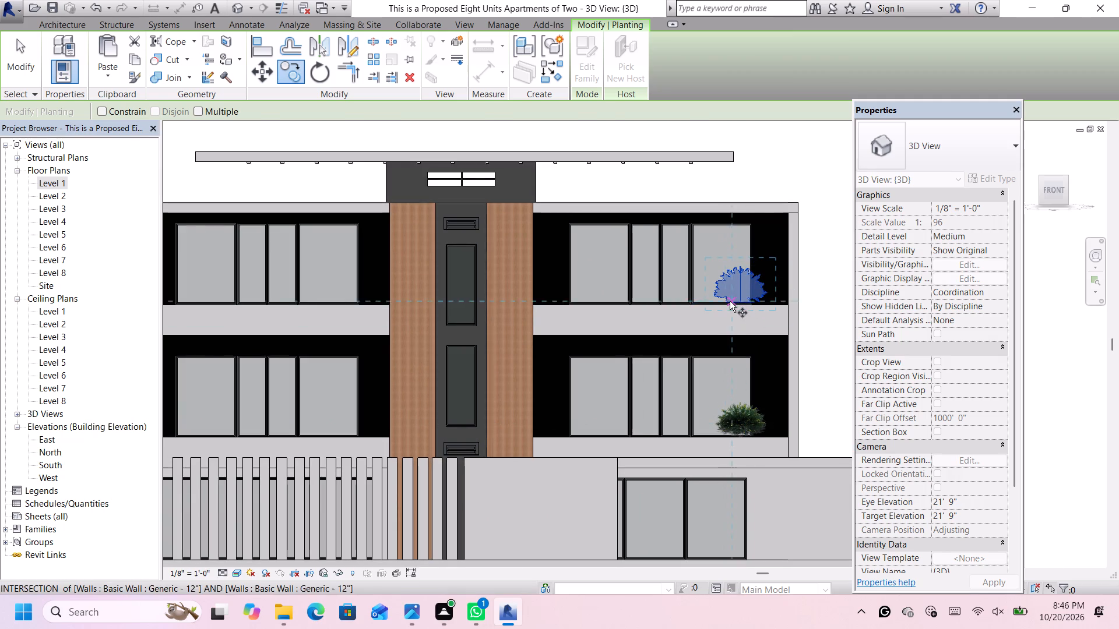
{"action": "scroll", "coordinate": [730, 301], "scroll_direction": "up", "scroll_amount": 4}
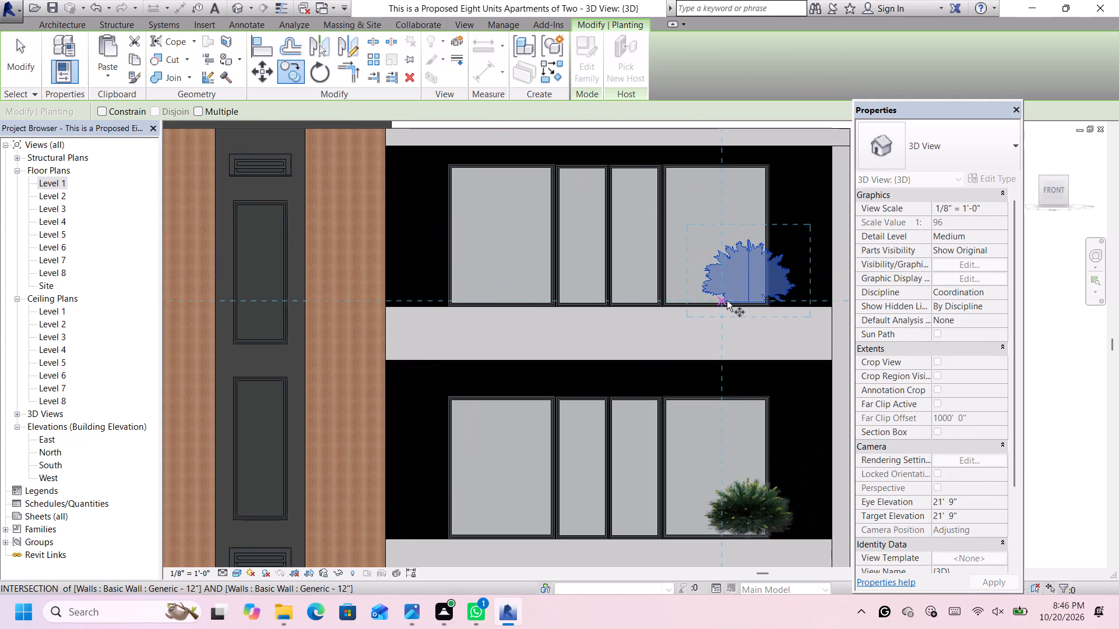
{"action": "left_click", "coordinate": [727, 301]}
{"action": "scroll", "coordinate": [727, 301], "scroll_direction": "down", "scroll_amount": 8}
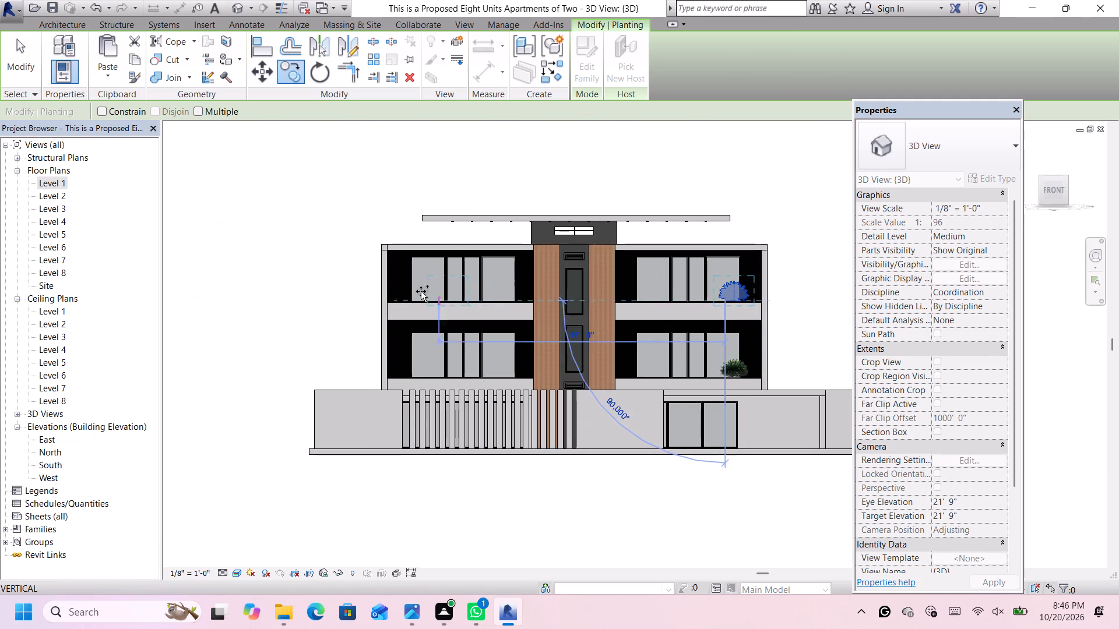
{"action": "scroll", "coordinate": [385, 292], "scroll_direction": "up", "scroll_amount": 4}
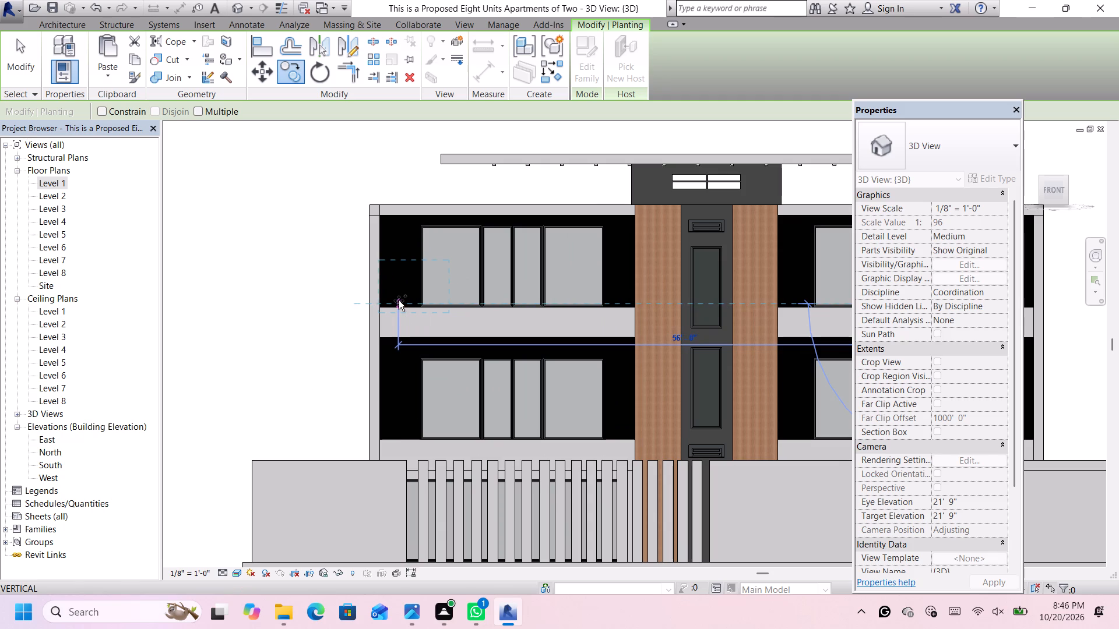
{"action": "left_click", "coordinate": [399, 301]}
Copy the new Level 3 Acacia shrub 13' straight down onto the Level 2 balcony on the same side.
{"action": "scroll", "coordinate": [406, 299], "scroll_direction": "up", "scroll_amount": 2}
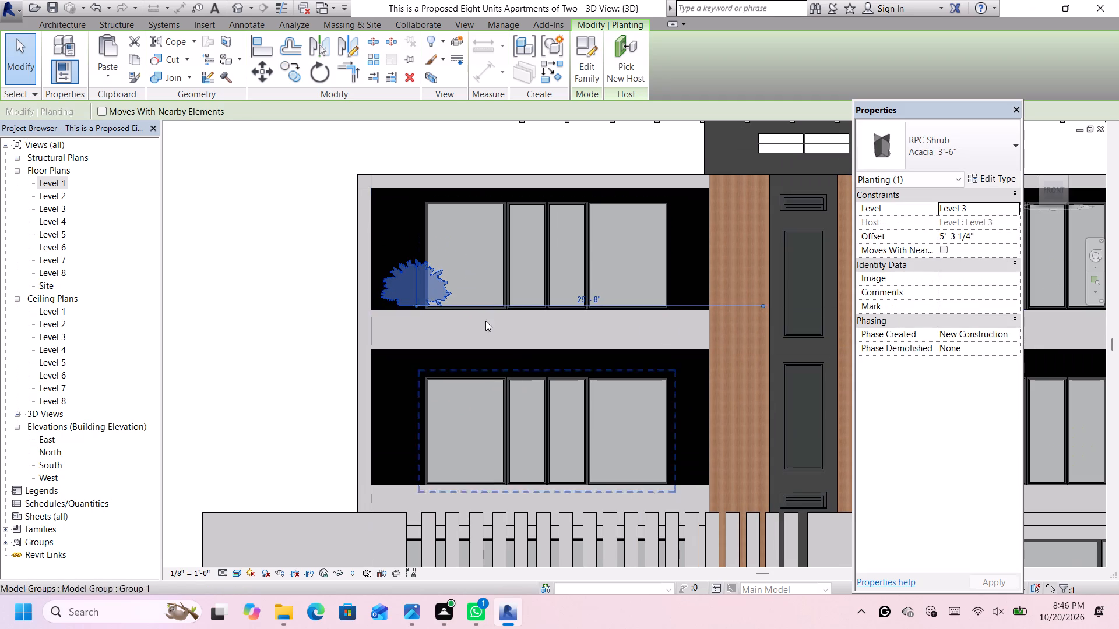
{"action": "left_click", "coordinate": [292, 70]}
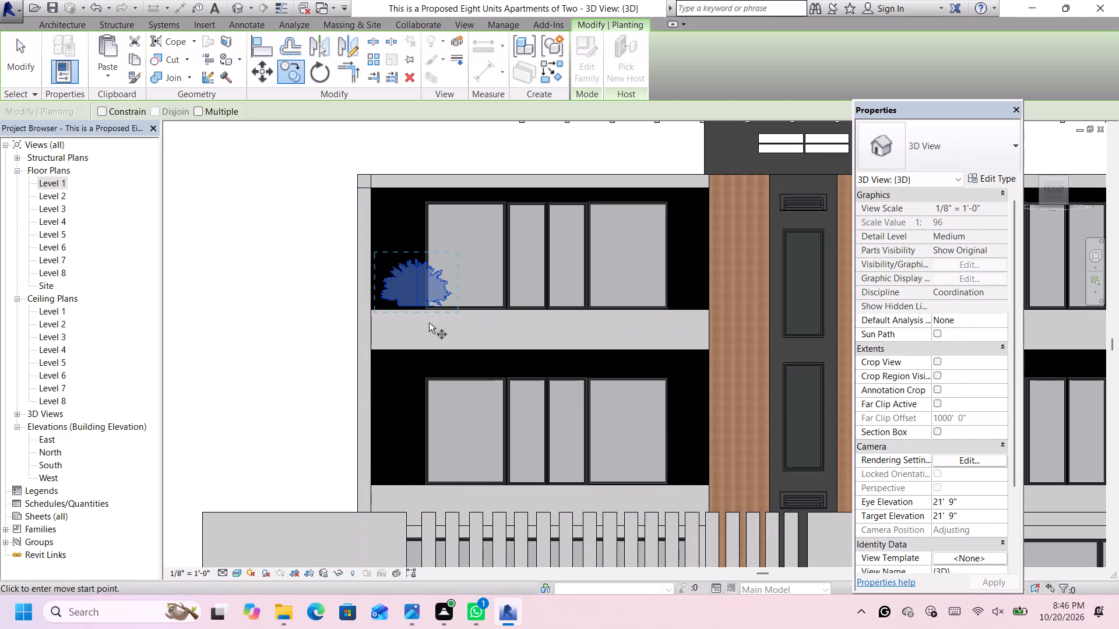
{"action": "left_click", "coordinate": [397, 303]}
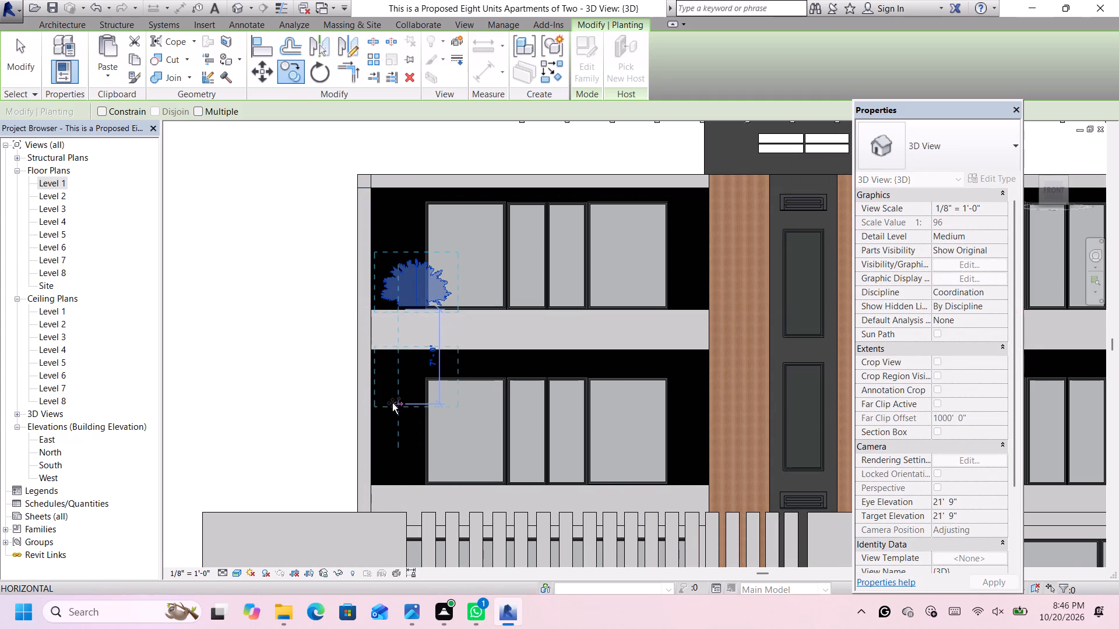
{"action": "scroll", "coordinate": [392, 404], "scroll_direction": "down", "scroll_amount": 5}
{"action": "scroll", "coordinate": [388, 413], "scroll_direction": "up", "scroll_amount": 5}
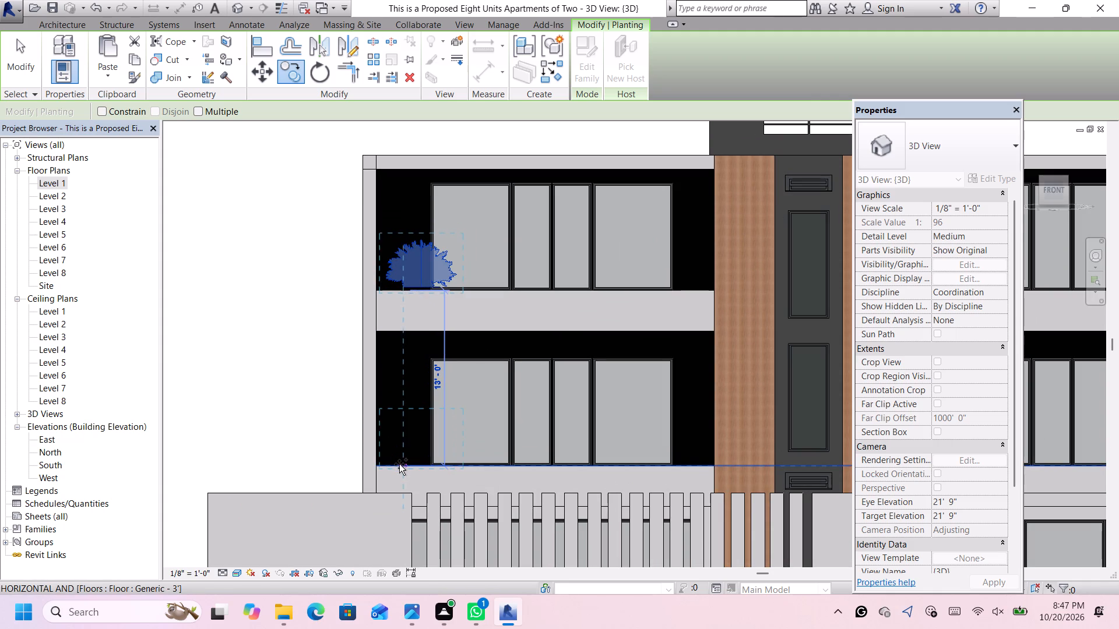
{"action": "left_click", "coordinate": [399, 464]}
{"action": "scroll", "coordinate": [416, 444], "scroll_direction": "down", "scroll_amount": 6}
{"action": "scroll", "coordinate": [423, 435], "scroll_direction": "up", "scroll_amount": 1}
{"action": "scroll", "coordinate": [425, 433], "scroll_direction": "down", "scroll_amount": 1}
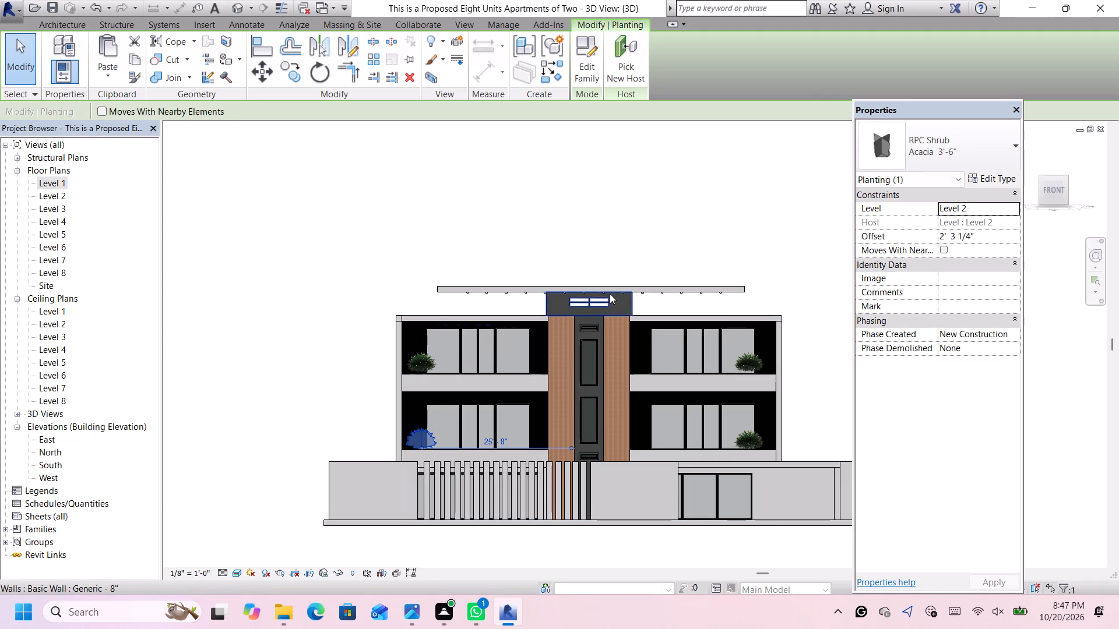
{"action": "left_click", "coordinate": [815, 245]}
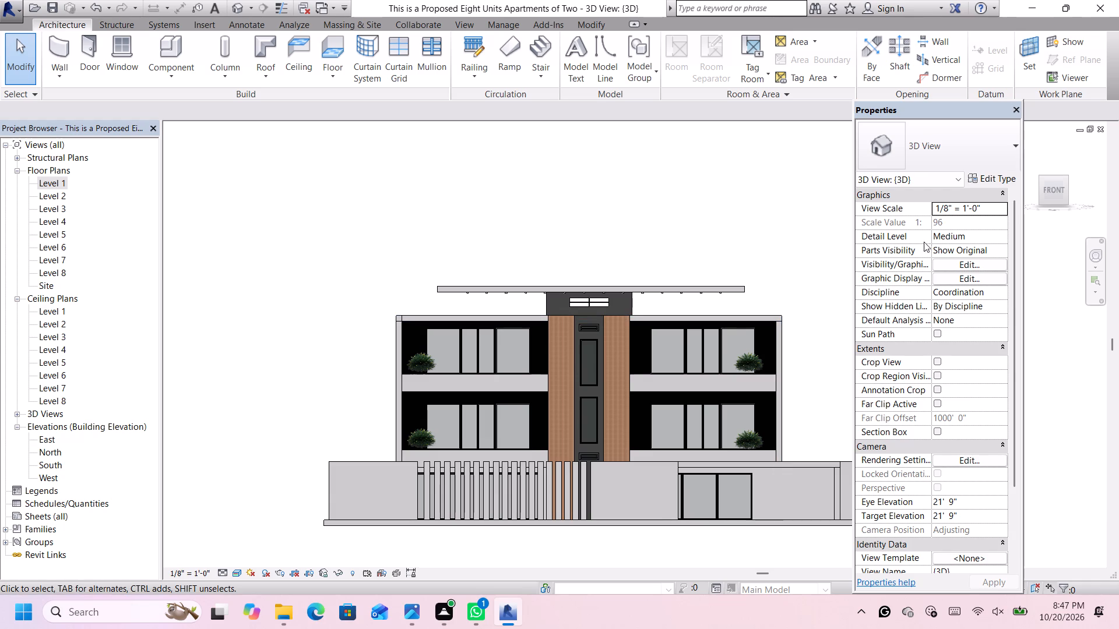
Nudge the Level 2 Acacia shrub beside the carport-side end wall back from the balcony's front edge toward the window wall.
{"action": "left_click", "coordinate": [1041, 178]}
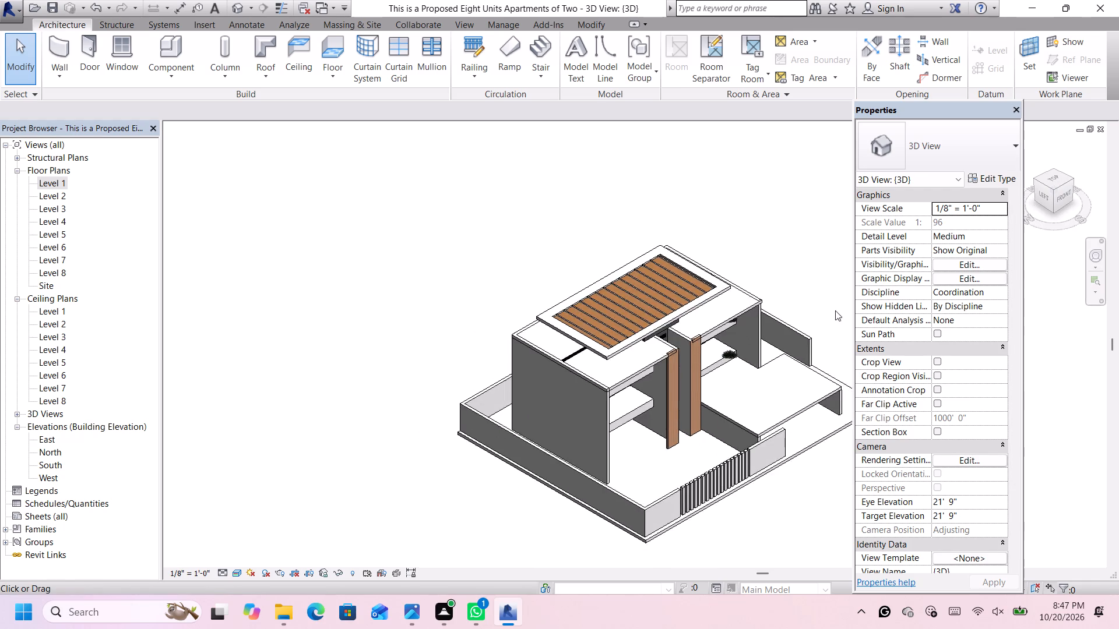
{"action": "scroll", "coordinate": [784, 326], "scroll_direction": "up", "scroll_amount": 5}
{"action": "scroll", "coordinate": [676, 336], "scroll_direction": "up", "scroll_amount": 6}
{"action": "scroll", "coordinate": [658, 338], "scroll_direction": "down", "scroll_amount": 4}
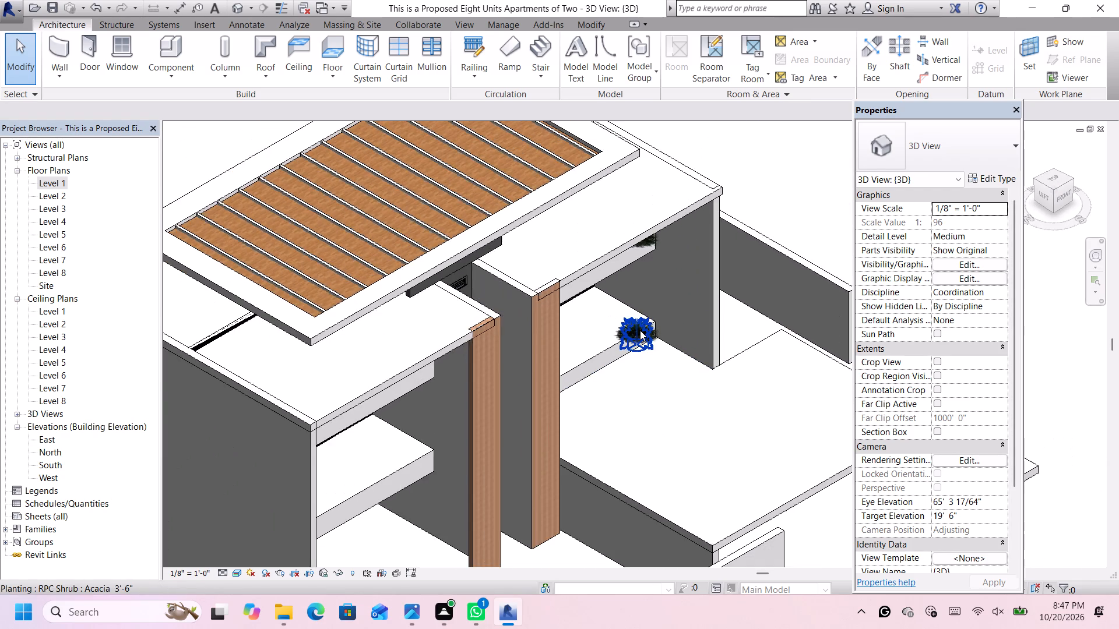
{"action": "scroll", "coordinate": [640, 330], "scroll_direction": "up", "scroll_amount": 11}
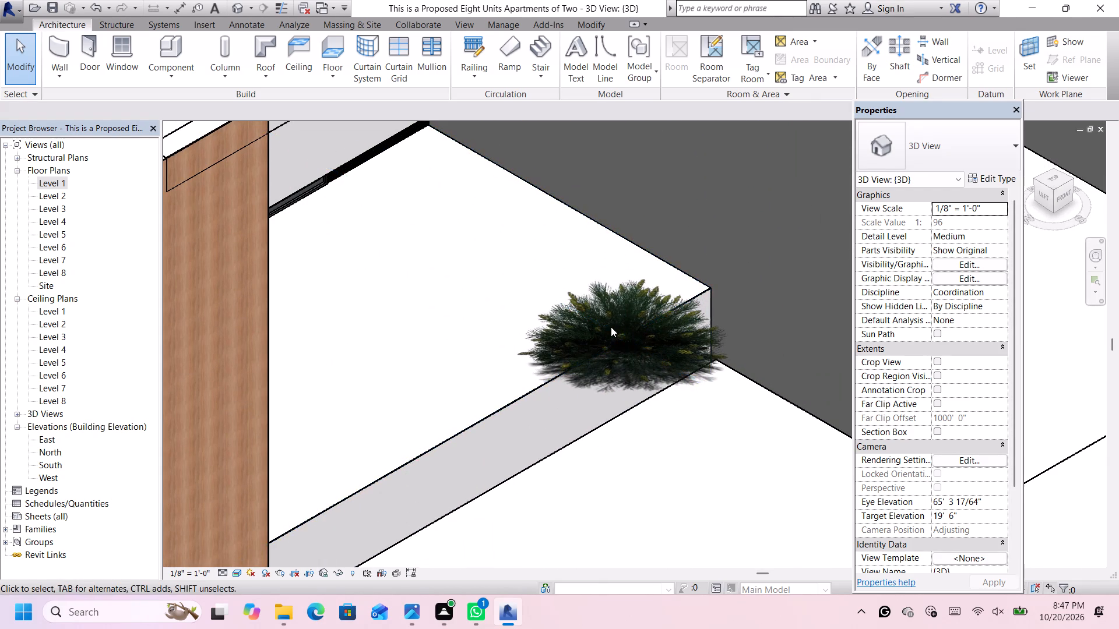
{"action": "left_click", "coordinate": [620, 337]}
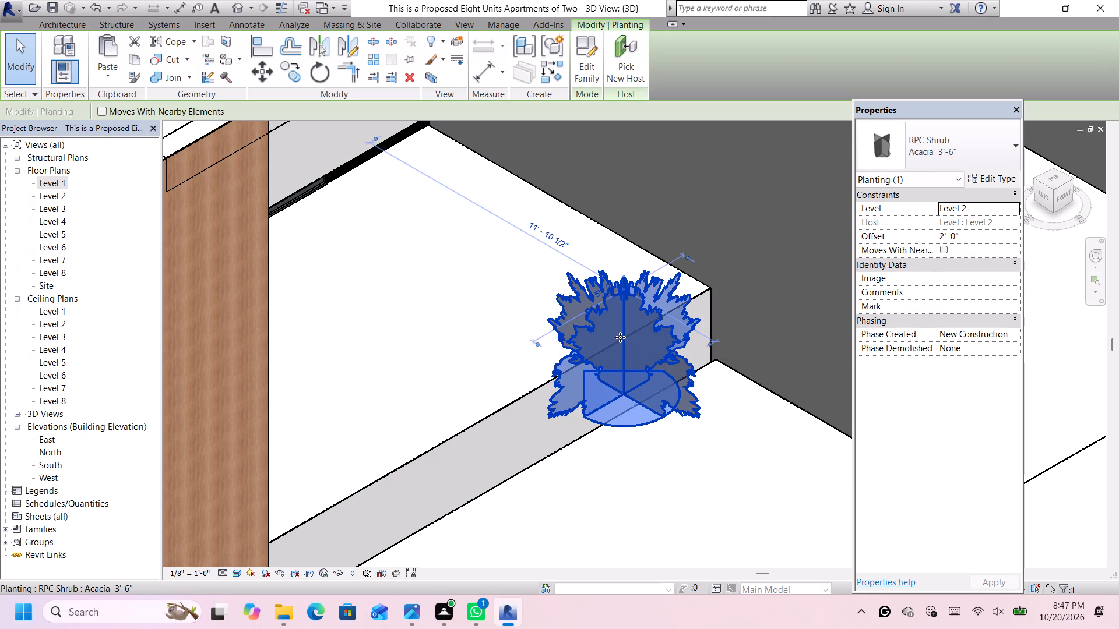
{"action": "key", "text": "Left"}
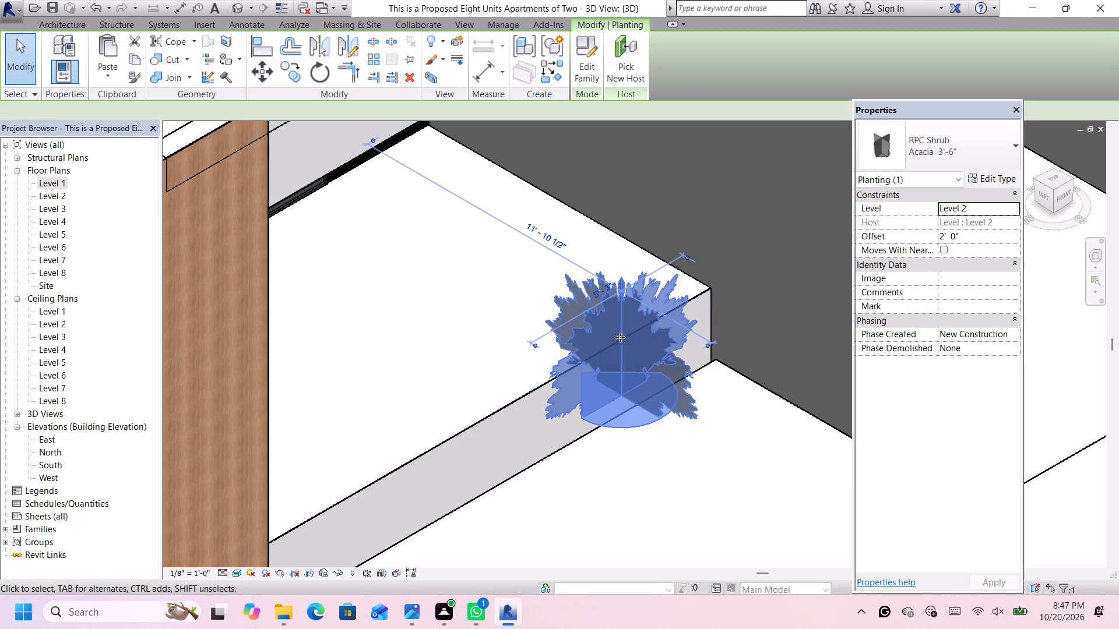
{"action": "key", "text": "Right"}
{"action": "key", "text": "Up"}
{"action": "key", "text": "Up"}
{"action": "key", "text": "Up"}
{"action": "key", "text": "Up"}
{"action": "key", "text": "Up"}
{"action": "key", "text": "Up"}
{"action": "key", "text": "Up"}
{"action": "key", "text": "Up"}
{"action": "key", "text": "Up"}
{"action": "key", "text": "Up"}
{"action": "key", "text": "Up"}
{"action": "key", "text": "Up"}
{"action": "key", "text": "Up"}
{"action": "key", "text": "Up"}
{"action": "key", "text": "Up"}
{"action": "key", "text": "Up"}
{"action": "key", "text": "Up"}
{"action": "key", "text": "Up"}
{"action": "key", "text": "Up"}
{"action": "key", "text": "Up"}
{"action": "key", "text": "Up"}
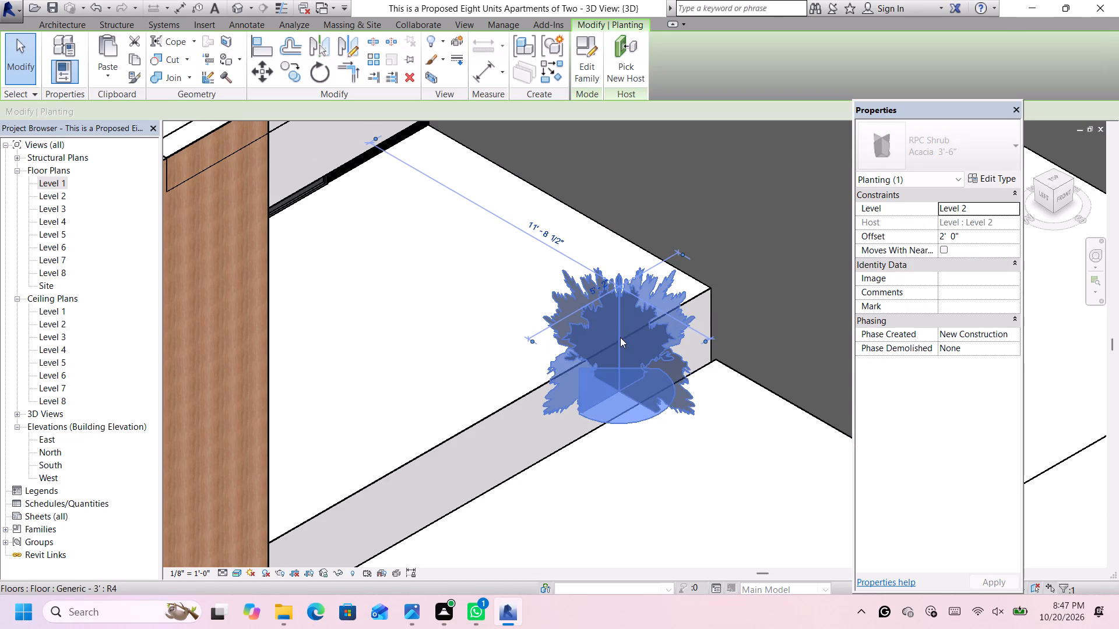
{"action": "key", "text": "Up"}
{"action": "key", "text": "Up"}
{"action": "key", "text": "Up"}
{"action": "key", "text": "Up"}
{"action": "key", "text": "Up"}
{"action": "key", "text": "Up"}
{"action": "key", "text": "Up"}
{"action": "key", "text": "Up"}
{"action": "key", "text": "Up"}
{"action": "key", "text": "Up"}
{"action": "key", "text": "Up"}
{"action": "key", "text": "Up"}
{"action": "key", "text": "Up"}
{"action": "key", "text": "Up"}
{"action": "key", "text": "Up"}
{"action": "key", "text": "Up"}
{"action": "key", "text": "Up"}
{"action": "key", "text": "Up"}
{"action": "key", "text": "Up"}
{"action": "key", "text": "Up"}
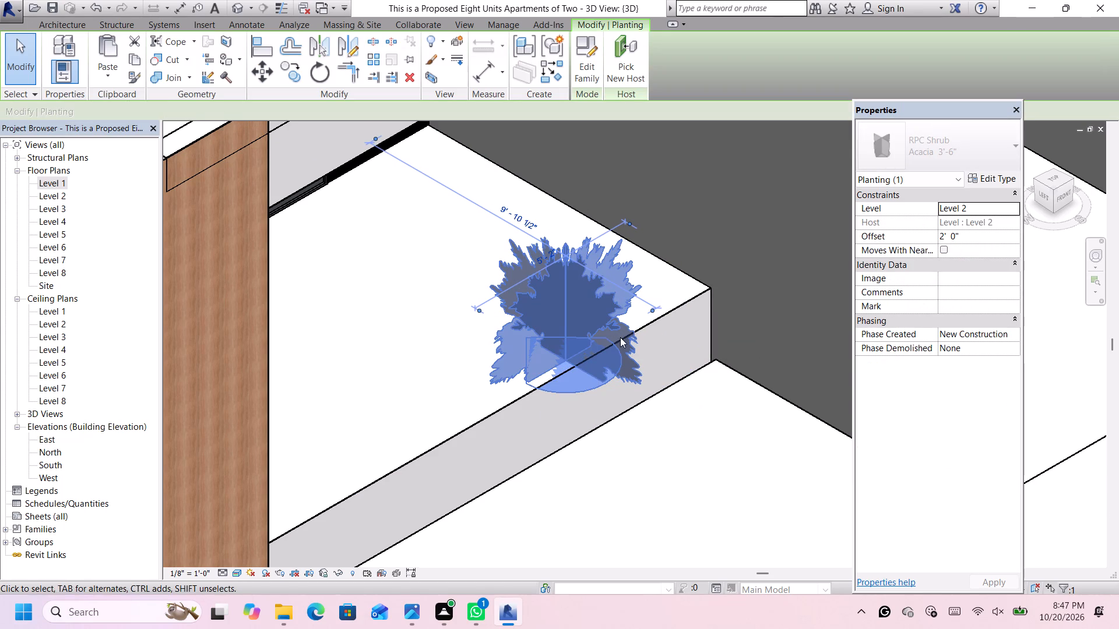
{"action": "key", "text": "Up"}
{"action": "key", "text": "Up"}
{"action": "key", "text": "Up"}
{"action": "key", "text": "Up"}
{"action": "key", "text": "Up"}
{"action": "key", "text": "Up"}
{"action": "key", "text": "Up"}
{"action": "key", "text": "Up"}
{"action": "key", "text": "Up"}
{"action": "key", "text": "Up"}
{"action": "key", "text": "Up"}
{"action": "key", "text": "Up"}
{"action": "key", "text": "Up"}
{"action": "key", "text": "Up"}
{"action": "key", "text": "Up"}
{"action": "key", "text": "Up"}
{"action": "key", "text": "Up"}
{"action": "key", "text": "Up"}
{"action": "key", "text": "Up"}
{"action": "key", "text": "Up"}
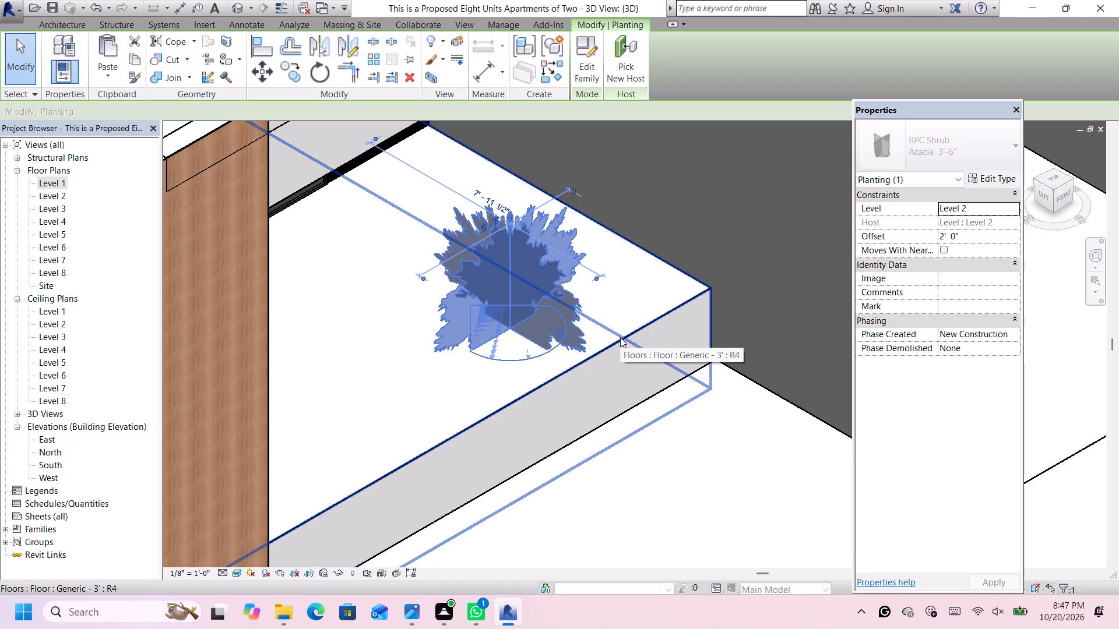
{"action": "key", "text": "Up"}
{"action": "key", "text": "Up"}
{"action": "key", "text": "Up"}
{"action": "key", "text": "Up"}
{"action": "key", "text": "Up"}
{"action": "key", "text": "Up"}
{"action": "key", "text": "Up"}
{"action": "key", "text": "Up"}
{"action": "key", "text": "Up"}
{"action": "key", "text": "Up"}
{"action": "key", "text": "Up"}
{"action": "key", "text": "Up"}
{"action": "key", "text": "Up"}
{"action": "key", "text": "Up"}
{"action": "key", "text": "Up"}
{"action": "key", "text": "Up"}
{"action": "key", "text": "Up"}
{"action": "key", "text": "Up"}
{"action": "key", "text": "Up"}
{"action": "key", "text": "Up"}
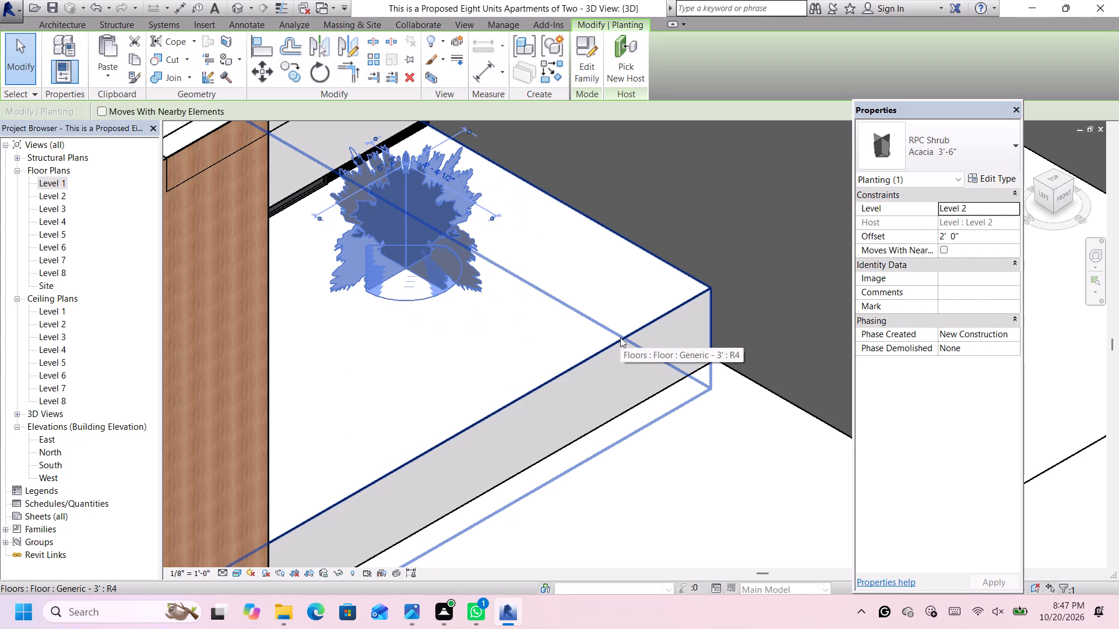
Nudge the same Level 2 Acacia shrub along the balcony toward the end wall and slightly farther back.
{"action": "key", "text": "Right"}
{"action": "key", "text": "Right"}
{"action": "key", "text": "Right"}
{"action": "key", "text": "Right"}
{"action": "key", "text": "Right"}
{"action": "key", "text": "Right"}
{"action": "key", "text": "Right"}
{"action": "key", "text": "Right"}
{"action": "key", "text": "Up"}
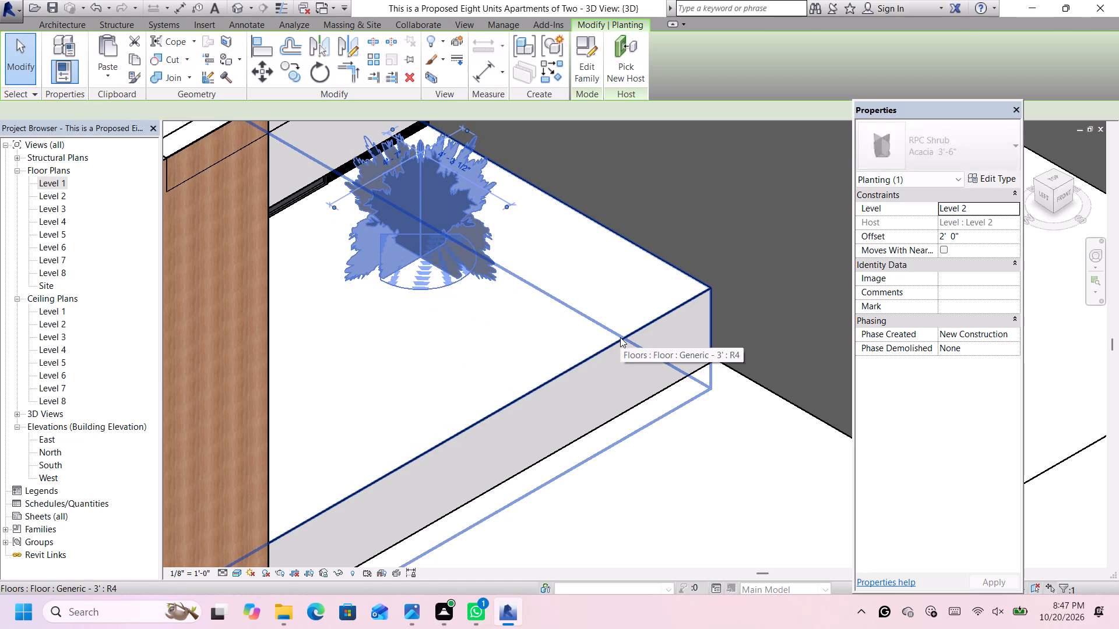
{"action": "key", "text": "Right"}
{"action": "key", "text": "Right"}
{"action": "key", "text": "Right"}
{"action": "key", "text": "Up"}
{"action": "key", "text": "Up"}
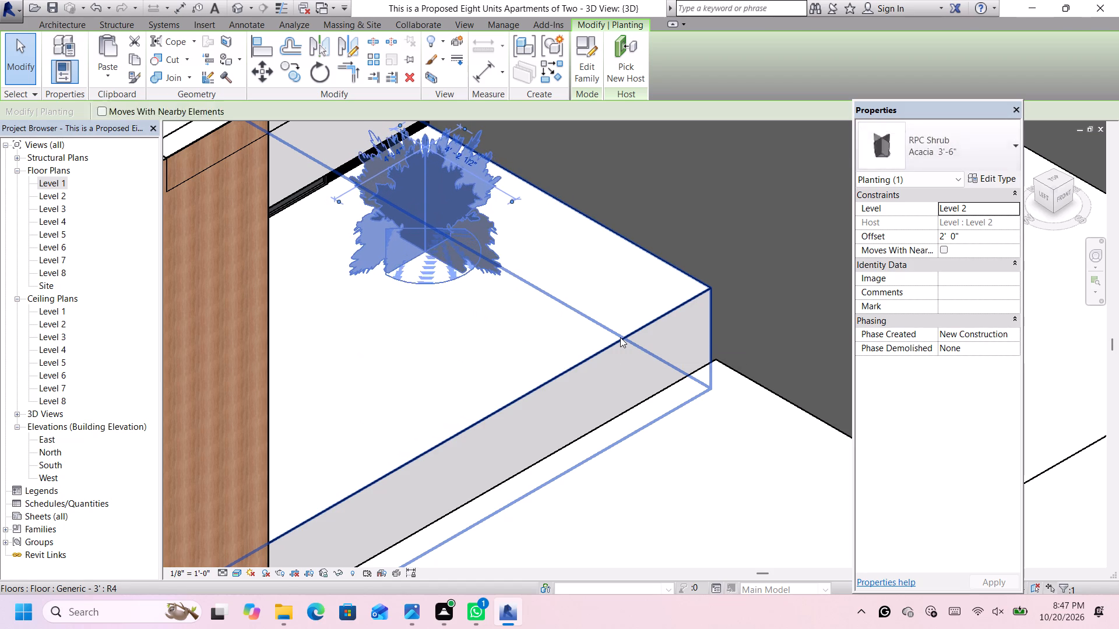
{"action": "key", "text": "Up"}
{"action": "key", "text": "Up"}
{"action": "key", "text": "Right"}
{"action": "key", "text": "Right"}
{"action": "key", "text": "Right"}
{"action": "key", "text": "Right"}
{"action": "key", "text": "Right"}
{"action": "key", "text": "Right"}
{"action": "key", "text": "Right"}
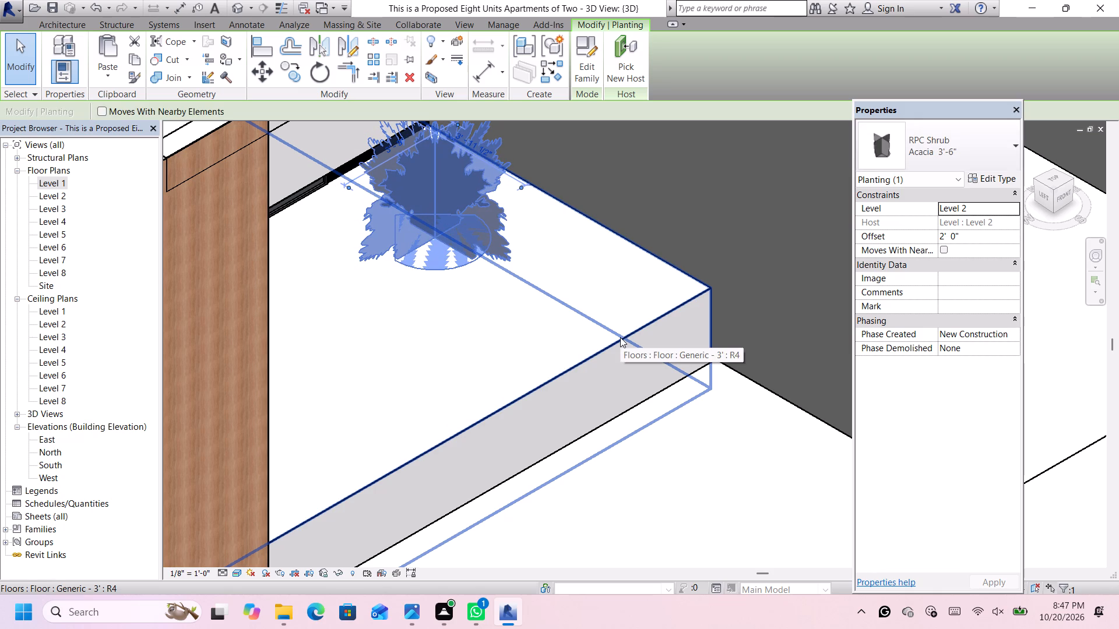
{"action": "left_click", "coordinate": [456, 301]}
{"action": "scroll", "coordinate": [471, 297], "scroll_direction": "down", "scroll_amount": 9}
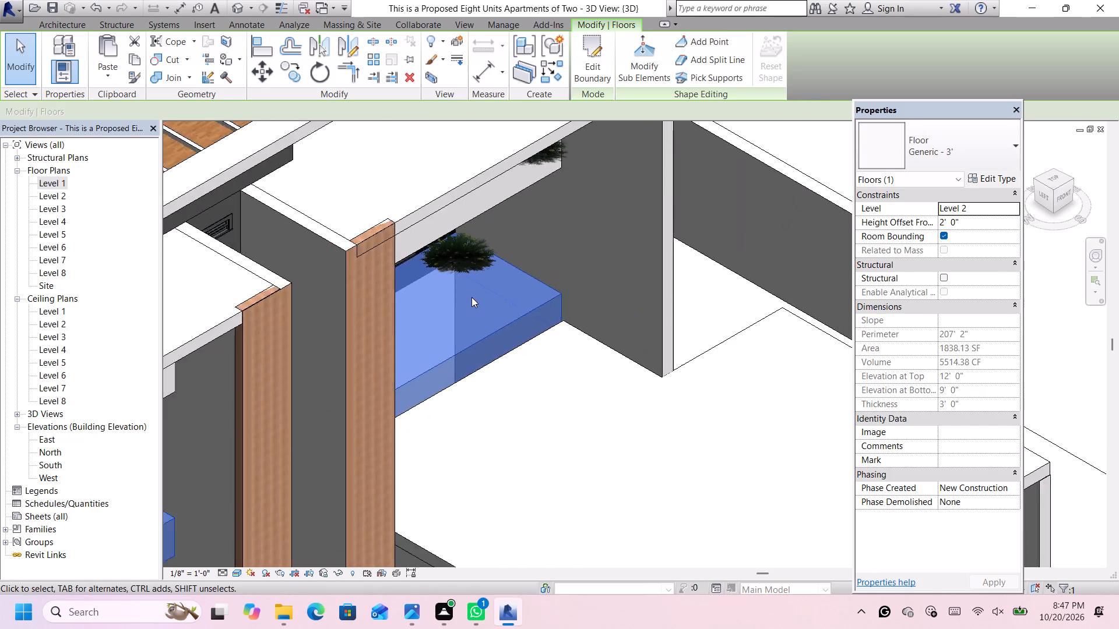
{"action": "scroll", "coordinate": [471, 297], "scroll_direction": "down", "scroll_amount": 3}
{"action": "scroll", "coordinate": [527, 211], "scroll_direction": "up", "scroll_amount": 4}
{"action": "scroll", "coordinate": [547, 249], "scroll_direction": "down", "scroll_amount": 5}
{"action": "left_click", "coordinate": [747, 191]}
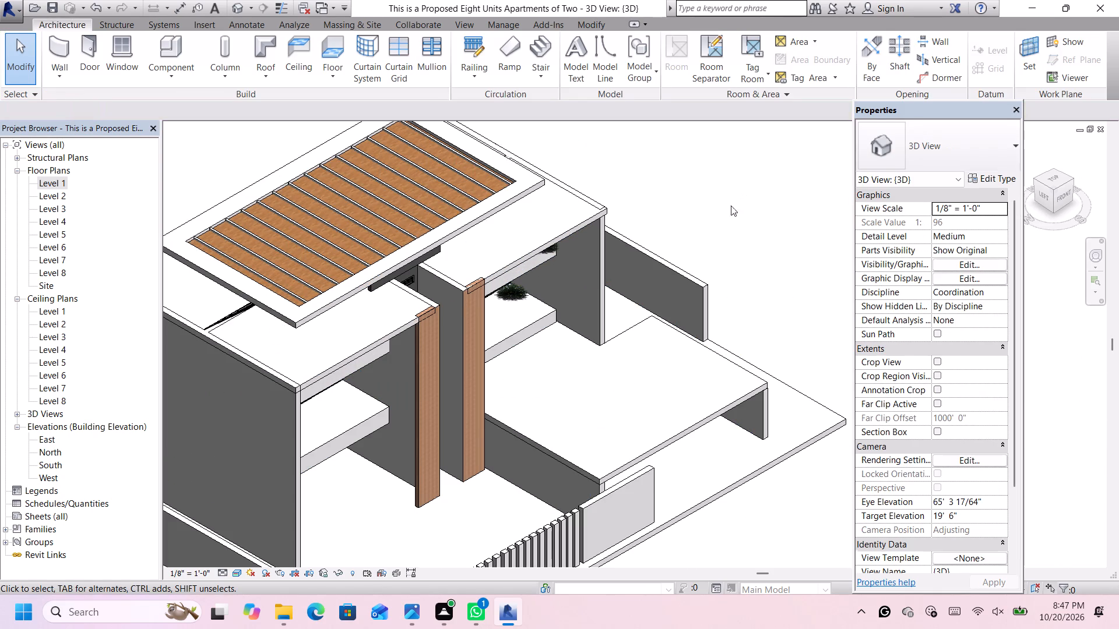
Examine the placement of the Acacia shrubs on both sides of the Level 2 and Level 3 front balconies in 3D.
{"action": "scroll", "coordinate": [701, 262], "scroll_direction": "up", "scroll_amount": 4}
{"action": "scroll", "coordinate": [691, 277], "scroll_direction": "down", "scroll_amount": 1}
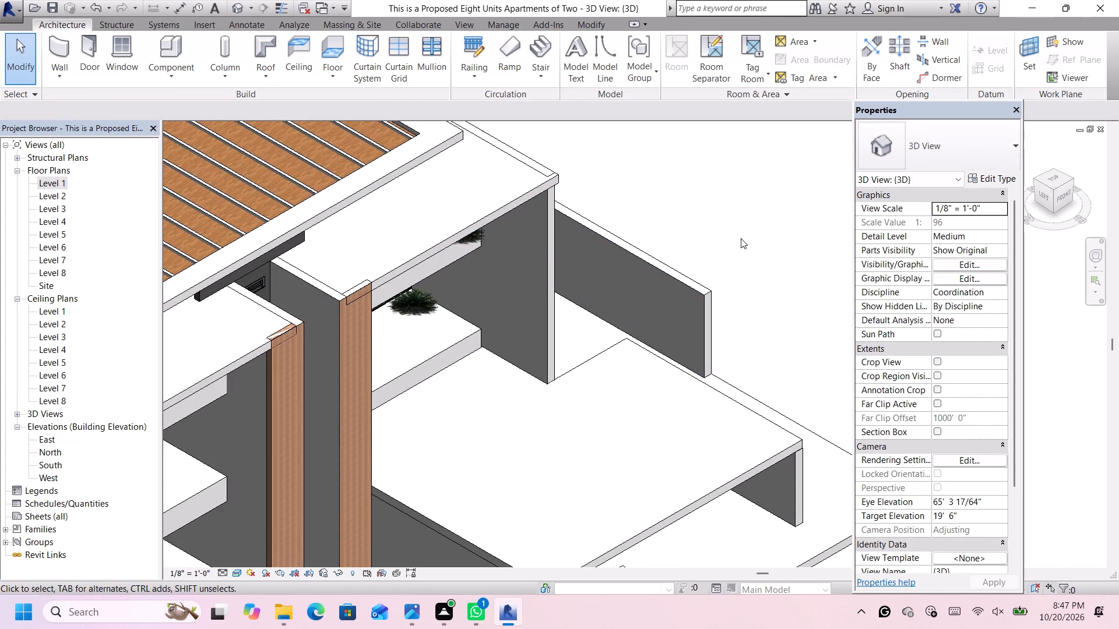
{"action": "middle_click_drag", "start_coordinate": [741, 239], "coordinate": [720, 228]}
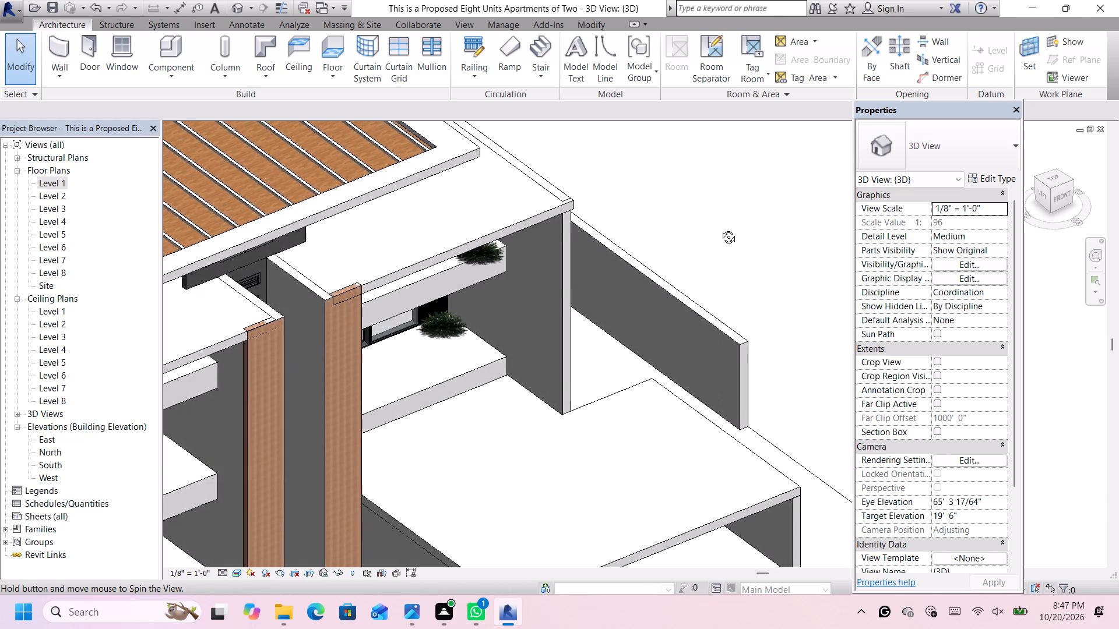
{"action": "middle_click_drag", "start_coordinate": [720, 228], "coordinate": [669, 193]}
{"action": "scroll", "coordinate": [649, 227], "scroll_direction": "up", "scroll_amount": 5}
{"action": "scroll", "coordinate": [487, 306], "scroll_direction": "up", "scroll_amount": 3}
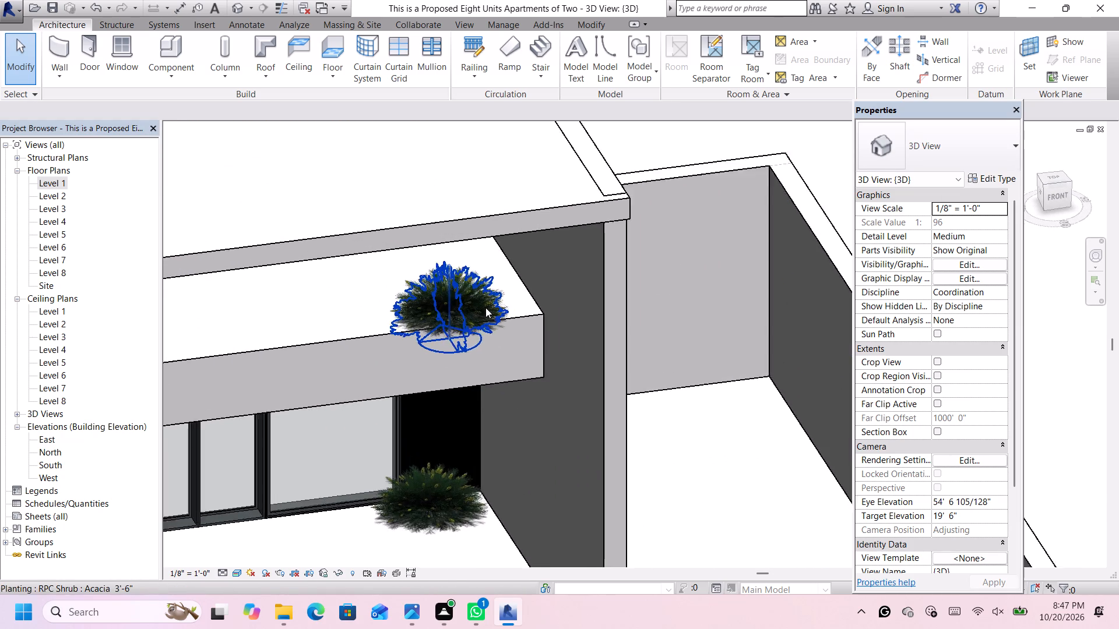
{"action": "scroll", "coordinate": [485, 308], "scroll_direction": "up", "scroll_amount": 1}
{"action": "scroll", "coordinate": [469, 312], "scroll_direction": "down", "scroll_amount": 10}
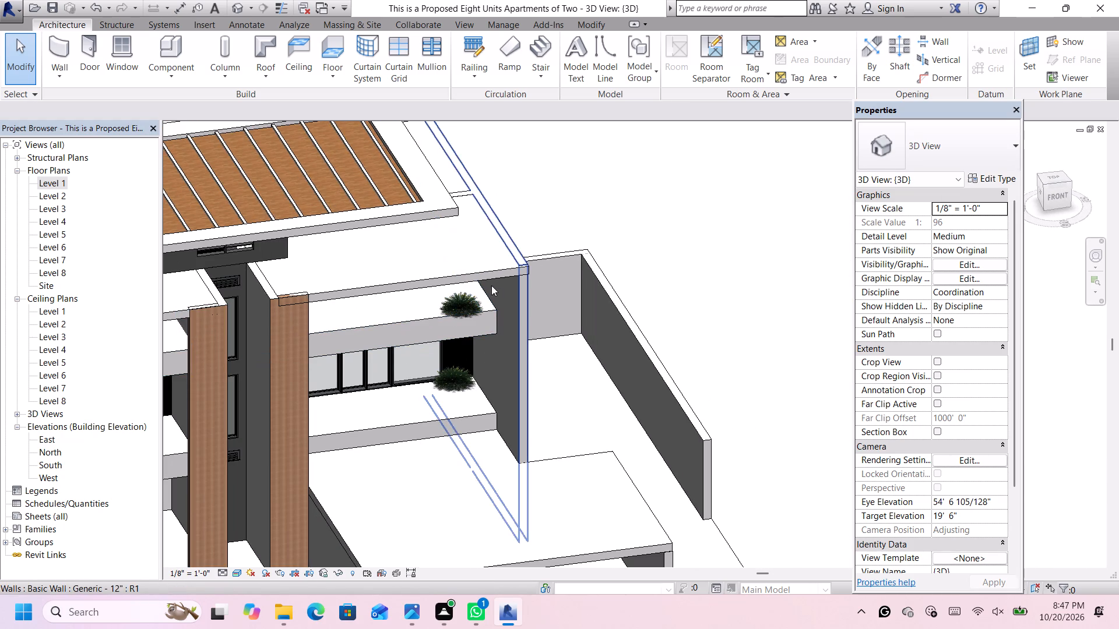
{"action": "scroll", "coordinate": [686, 284], "scroll_direction": "up", "scroll_amount": 2}
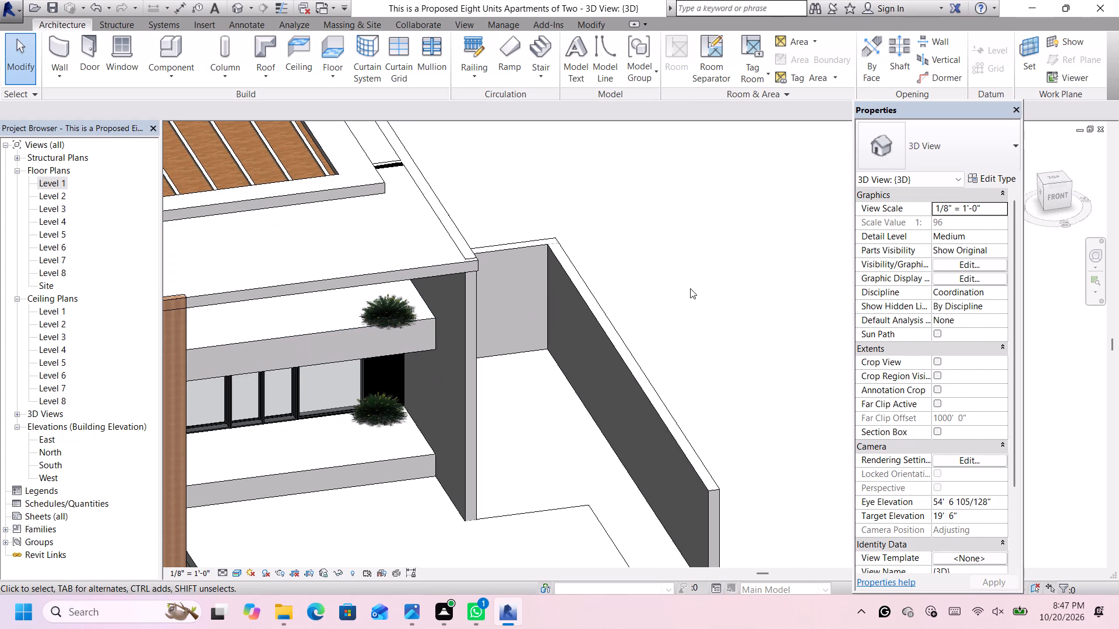
{"action": "scroll", "coordinate": [691, 288], "scroll_direction": "down", "scroll_amount": 13}
{"action": "scroll", "coordinate": [520, 356], "scroll_direction": "up", "scroll_amount": 6}
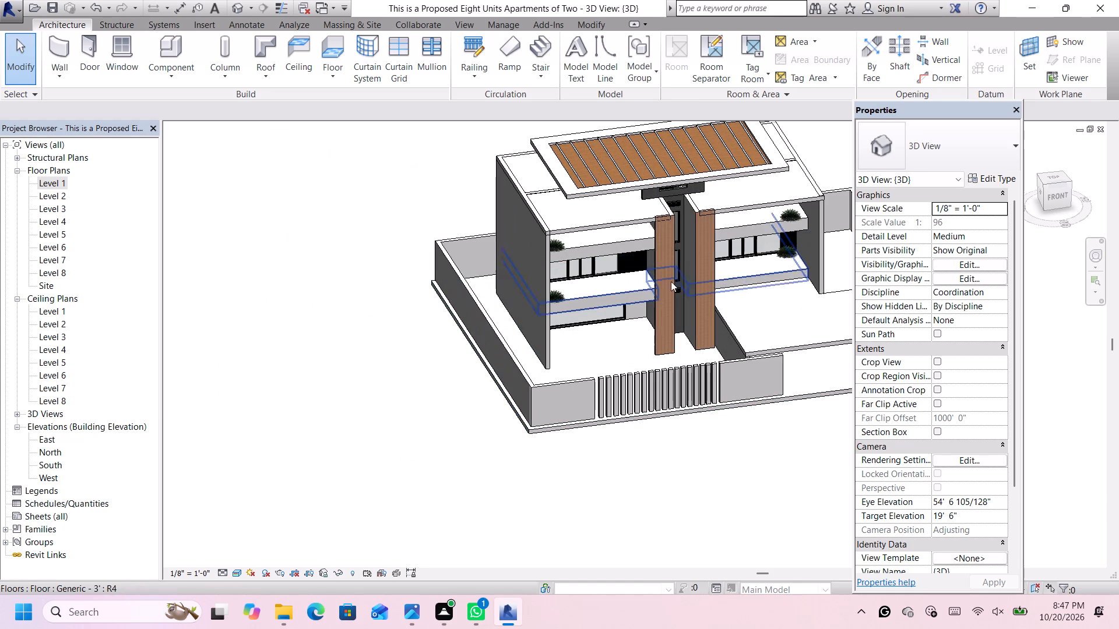
{"action": "scroll", "coordinate": [795, 227], "scroll_direction": "up", "scroll_amount": 6}
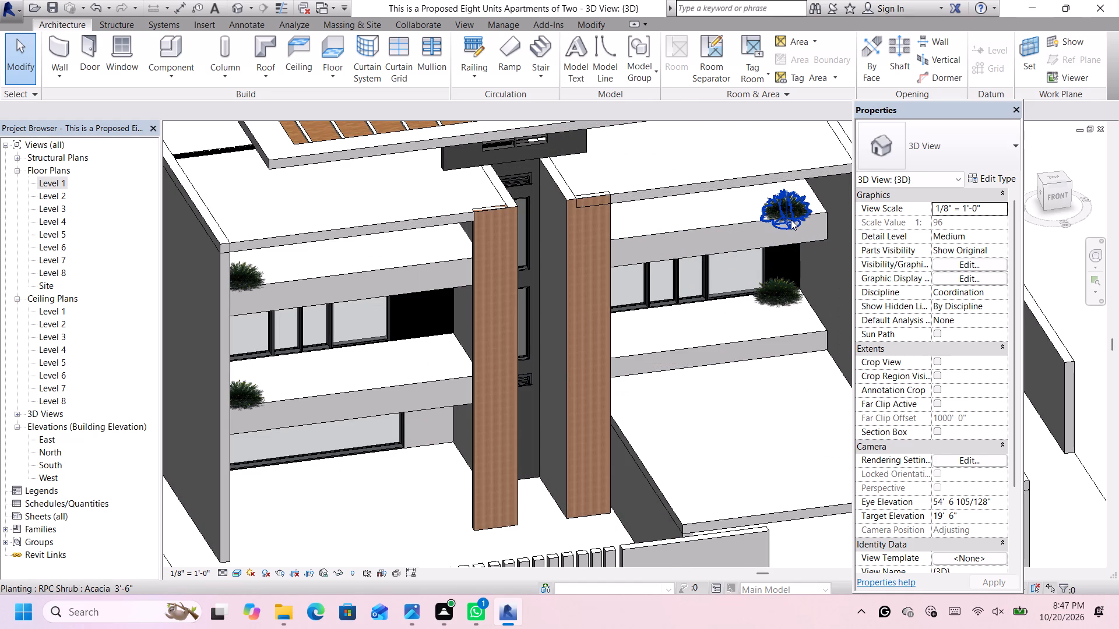
{"action": "scroll", "coordinate": [791, 220], "scroll_direction": "down", "scroll_amount": 2}
{"action": "scroll", "coordinate": [791, 220], "scroll_direction": "up", "scroll_amount": 2}
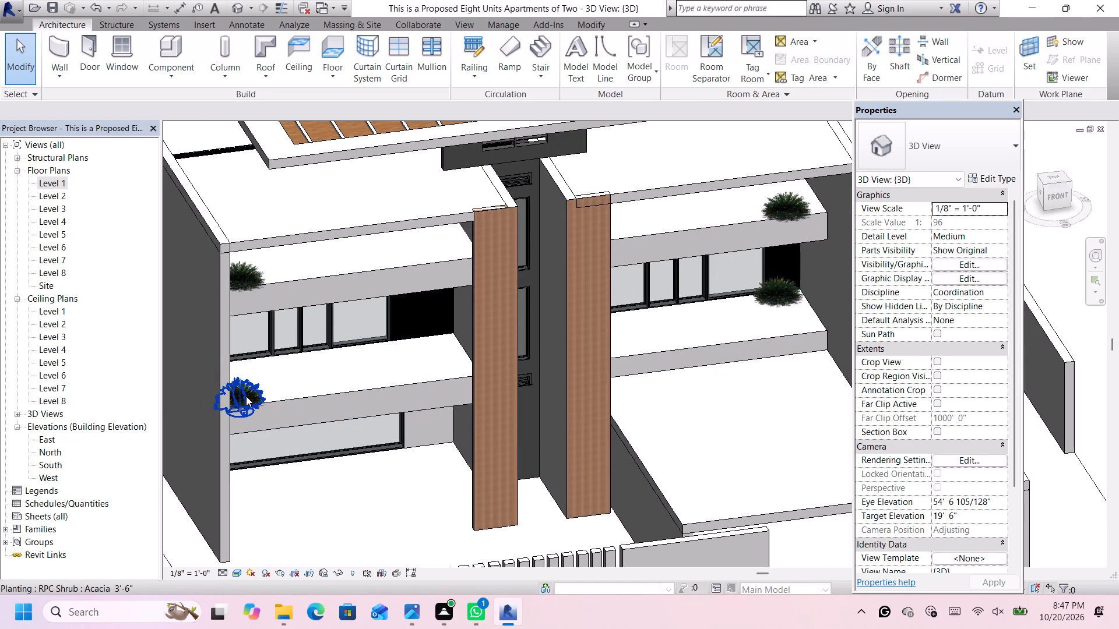
{"action": "left_click", "coordinate": [246, 396]}
{"action": "scroll", "coordinate": [270, 361], "scroll_direction": "down", "scroll_amount": 5}
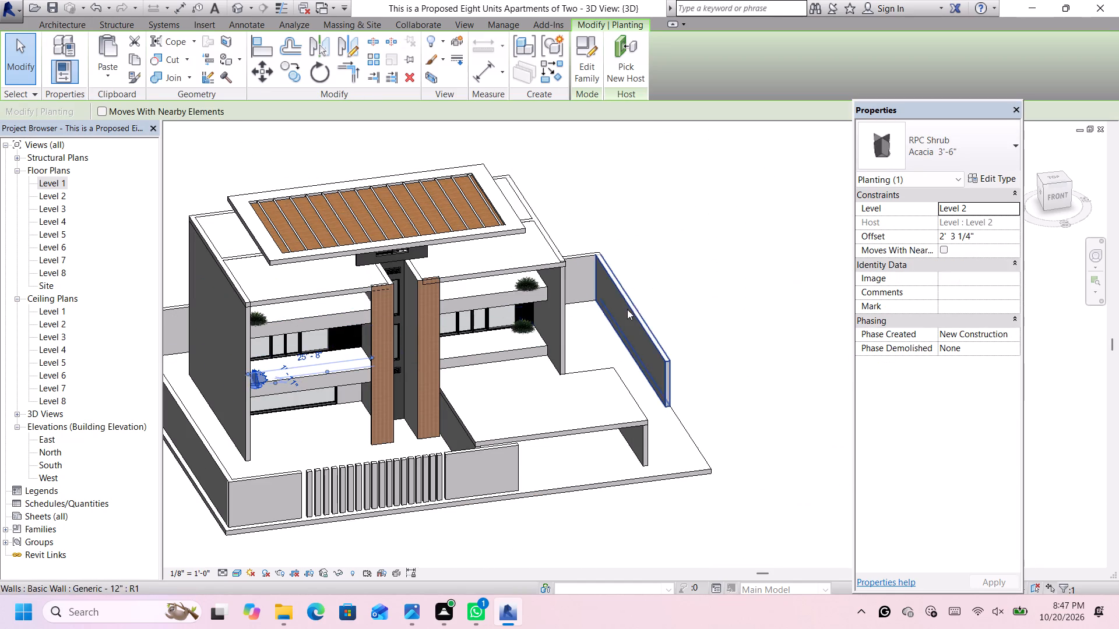
{"action": "left_click", "coordinate": [703, 352]}
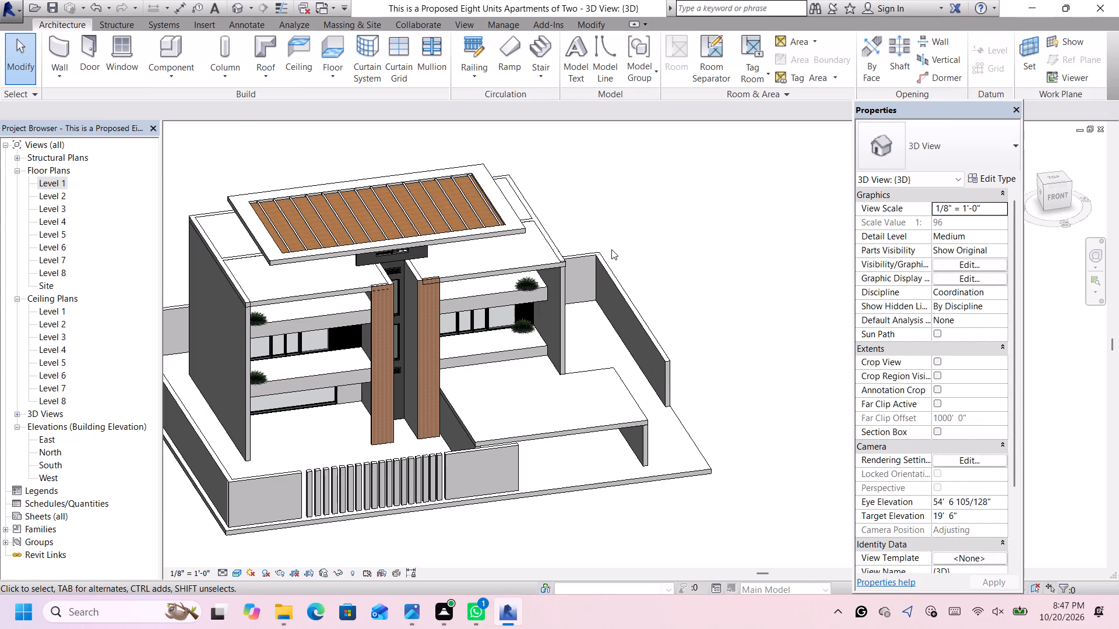
{"action": "scroll", "coordinate": [633, 293], "scroll_direction": "down", "scroll_amount": 7}
{"action": "scroll", "coordinate": [685, 366], "scroll_direction": "up", "scroll_amount": 5}
{"action": "left_click", "coordinate": [661, 408]}
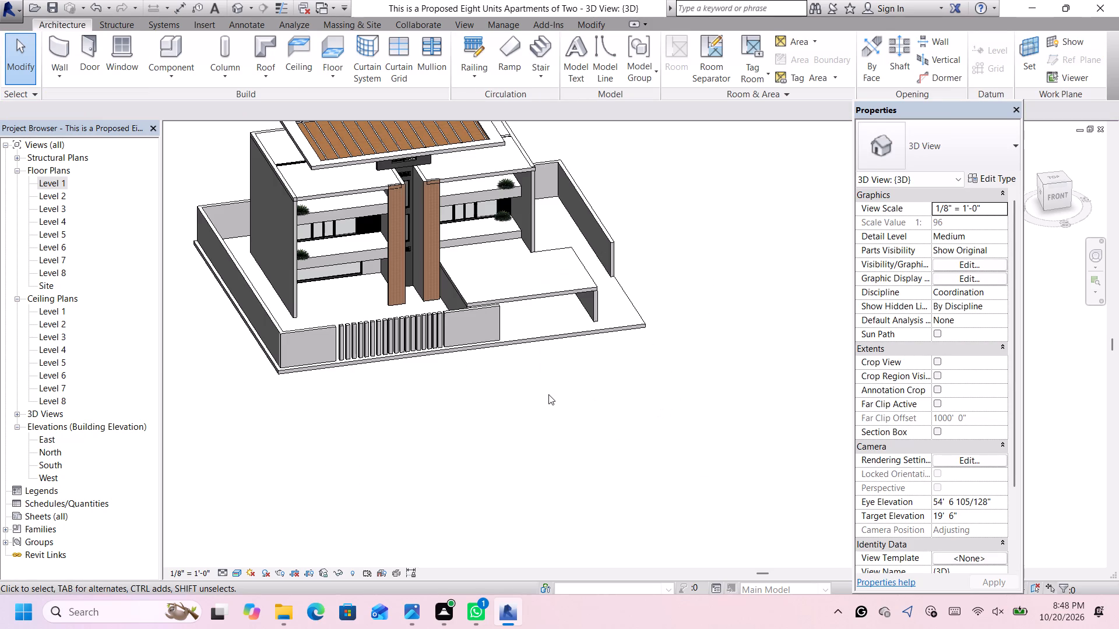
{"action": "key", "text": "Escape"}
{"action": "key", "text": "Escape"}
{"action": "scroll", "coordinate": [607, 373], "scroll_direction": "down", "scroll_amount": 6}
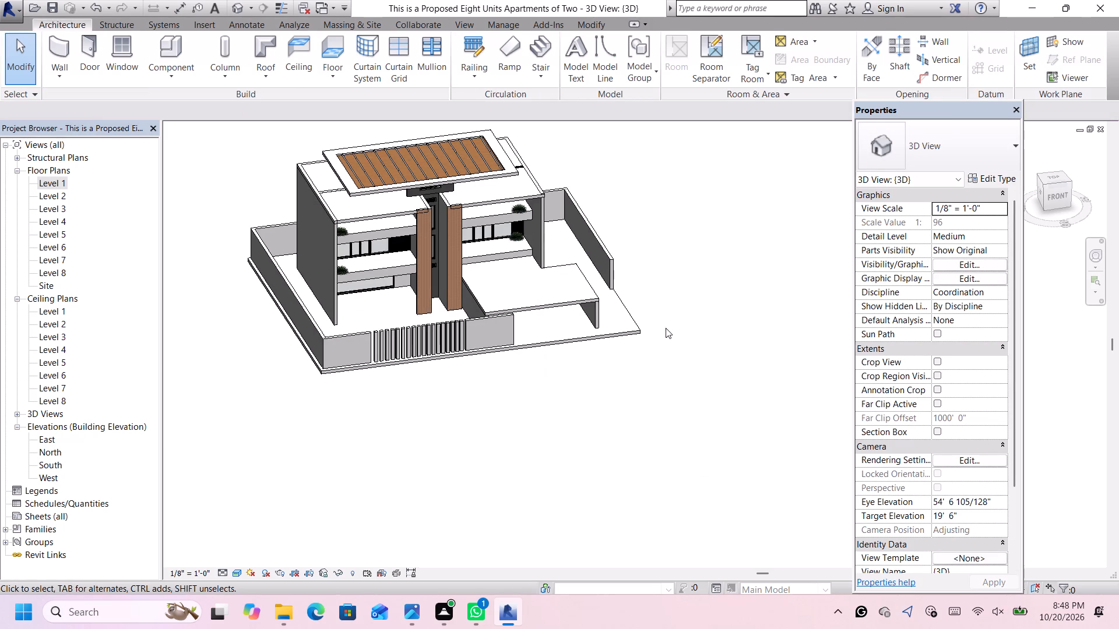
{"action": "scroll", "coordinate": [648, 283], "scroll_direction": "up", "scroll_amount": 5}
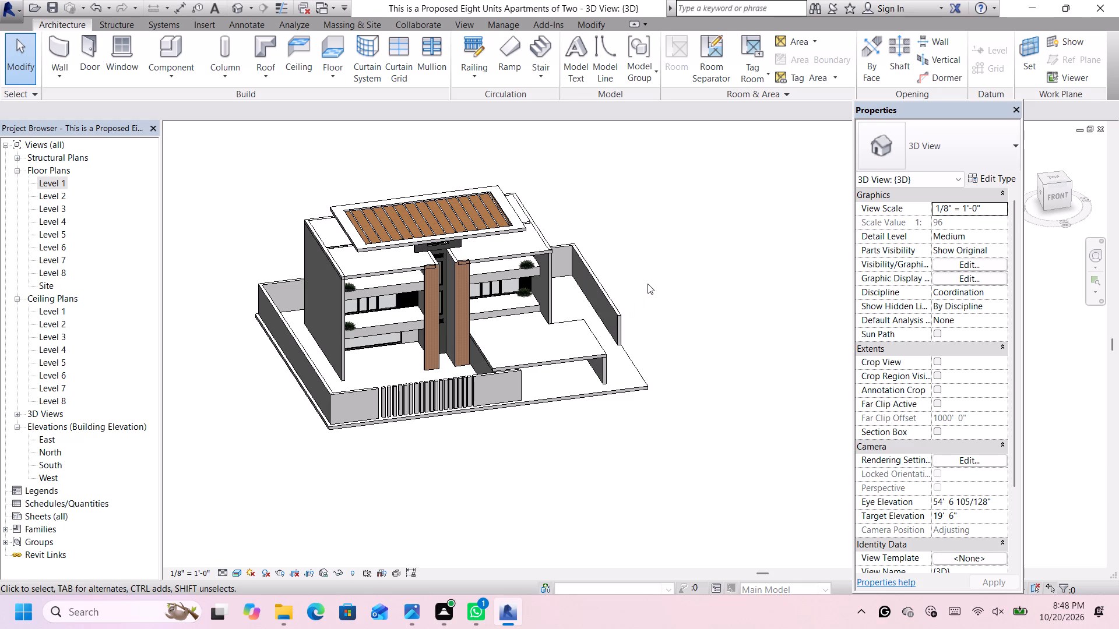
{"action": "scroll", "coordinate": [585, 277], "scroll_direction": "up", "scroll_amount": 4}
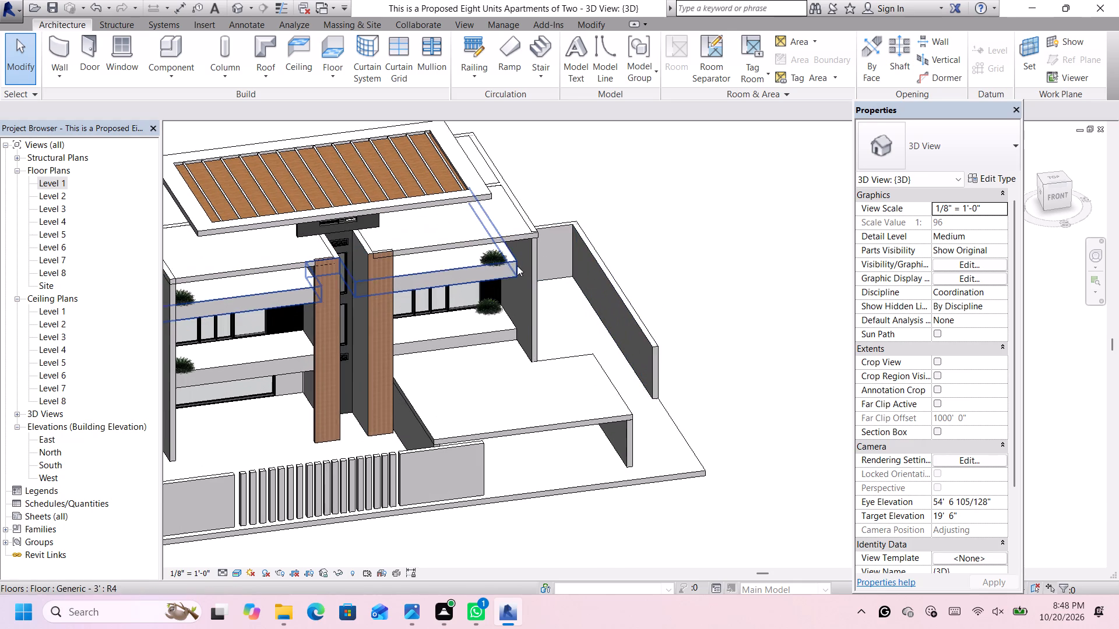
{"action": "scroll", "coordinate": [494, 263], "scroll_direction": "up", "scroll_amount": 3}
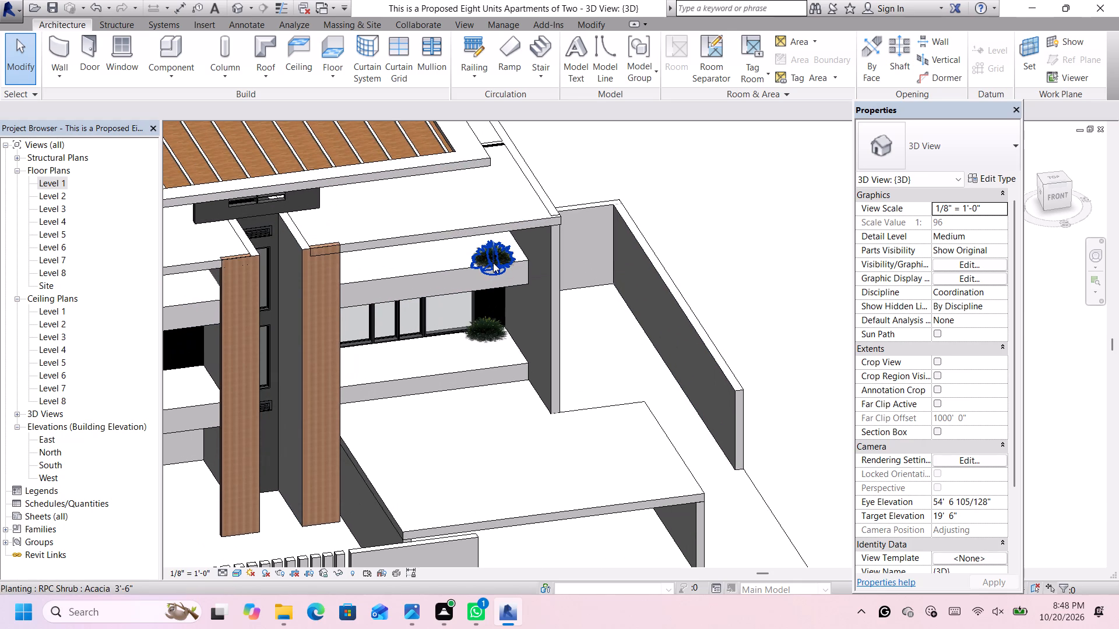
{"action": "scroll", "coordinate": [493, 263], "scroll_direction": "down", "scroll_amount": 8}
{"action": "scroll", "coordinate": [385, 204], "scroll_direction": "up", "scroll_amount": 3}
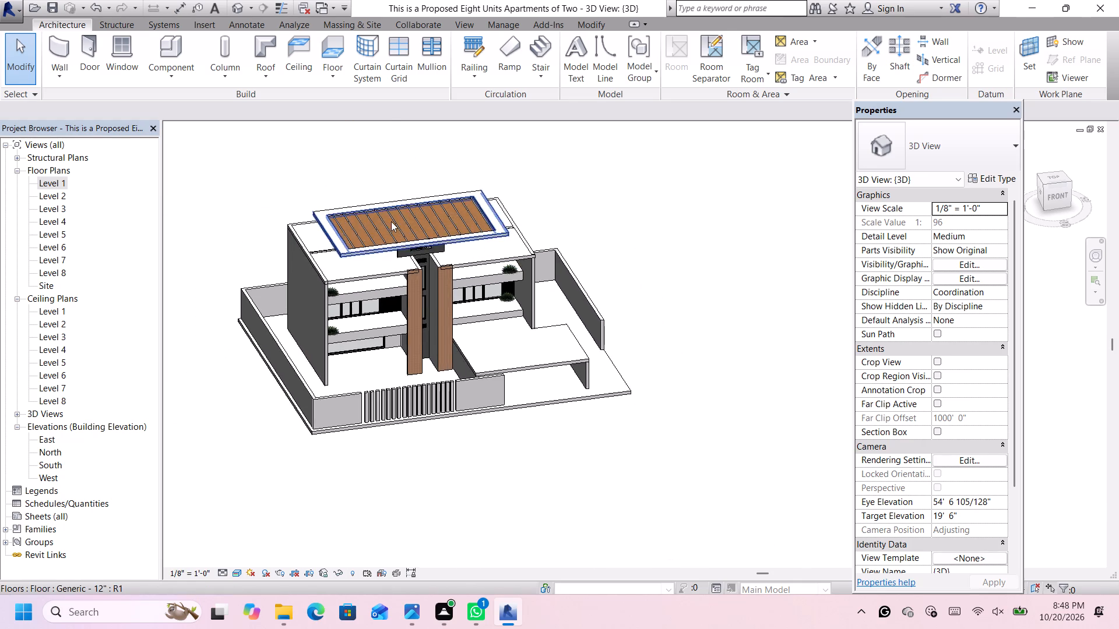
{"action": "scroll", "coordinate": [391, 221], "scroll_direction": "up", "scroll_amount": 3}
{"action": "scroll", "coordinate": [626, 325], "scroll_direction": "up", "scroll_amount": 3}
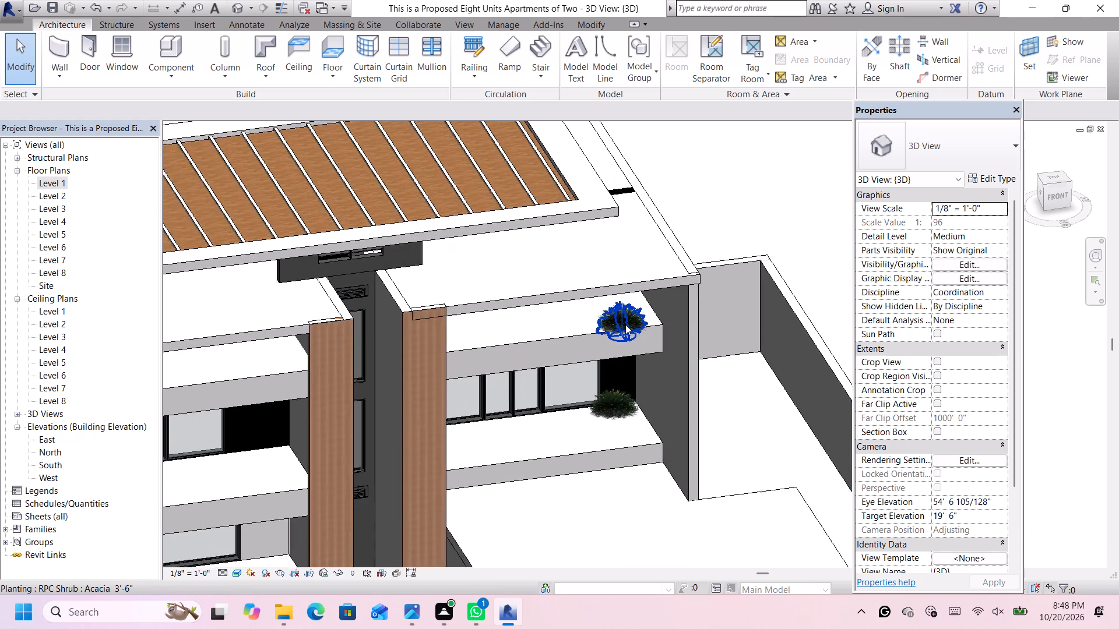
{"action": "scroll", "coordinate": [625, 324], "scroll_direction": "up", "scroll_amount": 3}
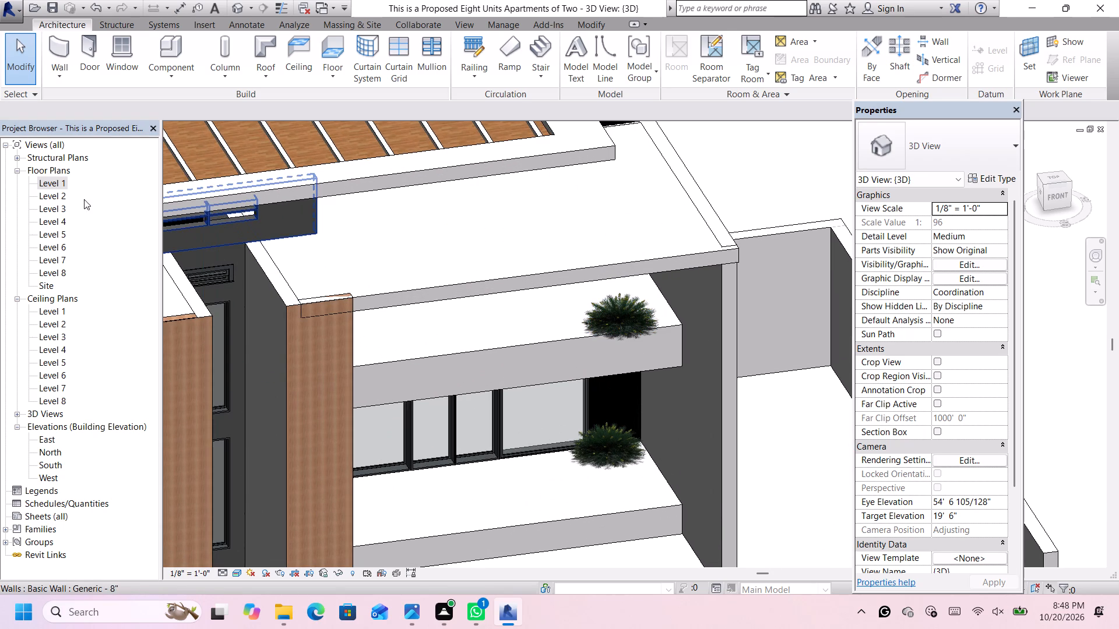
Compare the Acacia shrub positions on both balcony sides in the Level 3 and Level 4 floor plans.
{"action": "double_click", "coordinate": [58, 220]}
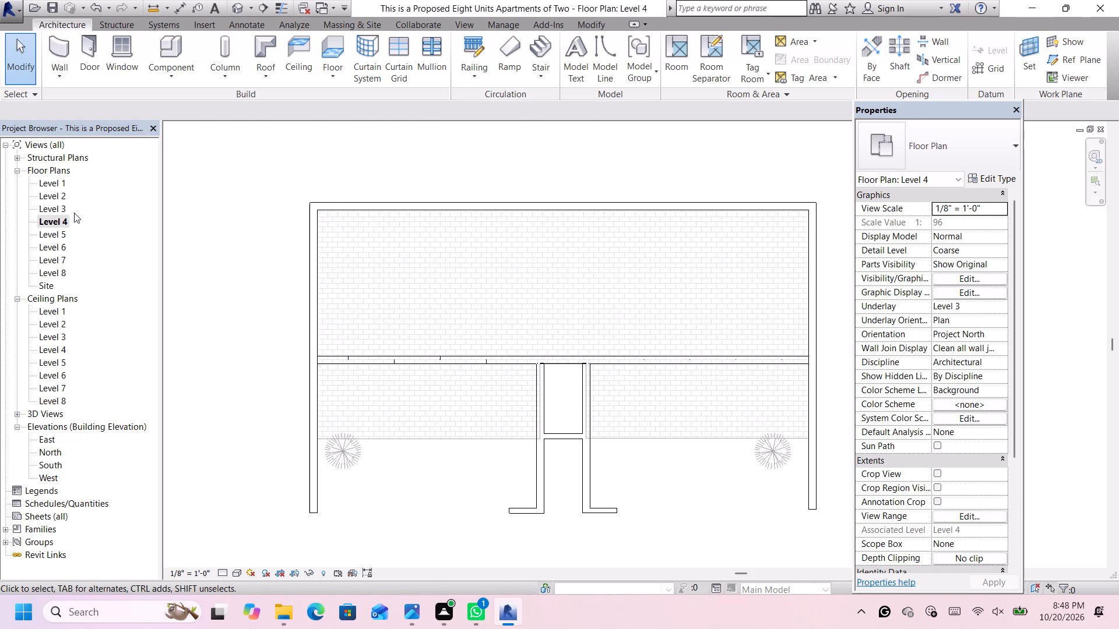
{"action": "double_click", "coordinate": [54, 209]}
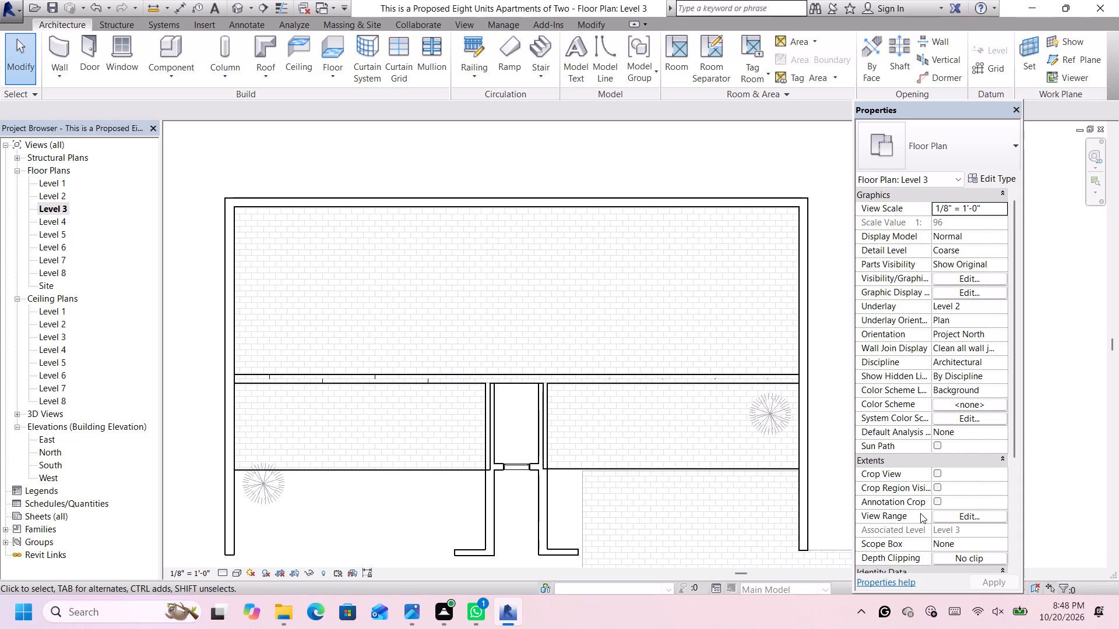
{"action": "scroll", "coordinate": [839, 473], "scroll_direction": "down", "scroll_amount": 2}
{"action": "scroll", "coordinate": [836, 478], "scroll_direction": "up", "scroll_amount": 3}
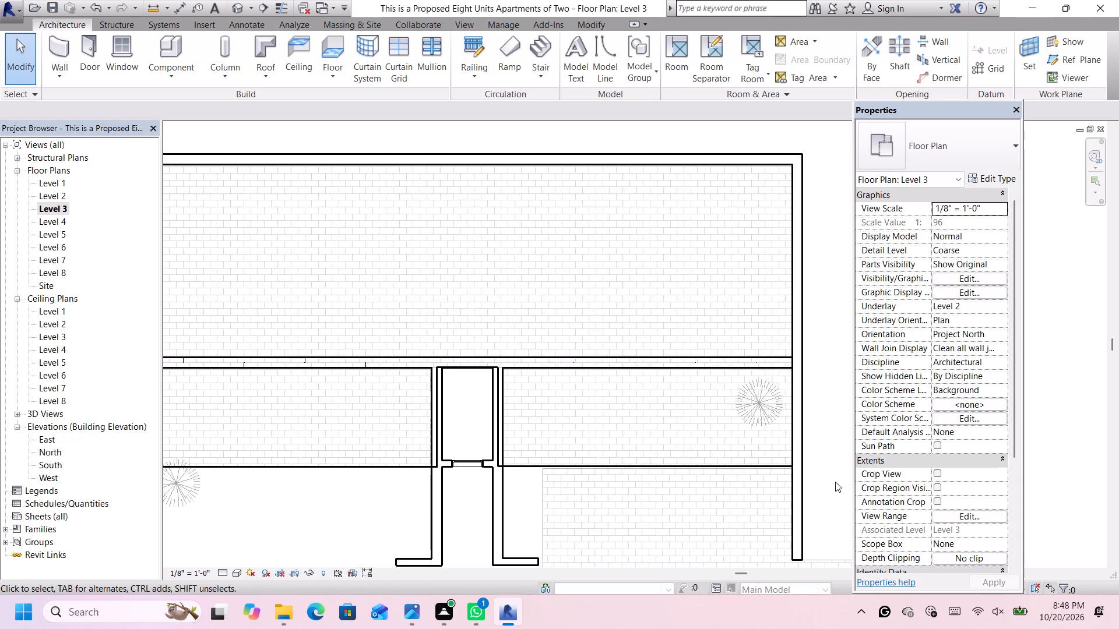
{"action": "scroll", "coordinate": [835, 482], "scroll_direction": "down", "scroll_amount": 3}
{"action": "scroll", "coordinate": [842, 531], "scroll_direction": "up", "scroll_amount": 1}
{"action": "middle_click", "coordinate": [825, 498]}
{"action": "left_click", "coordinate": [782, 418]}
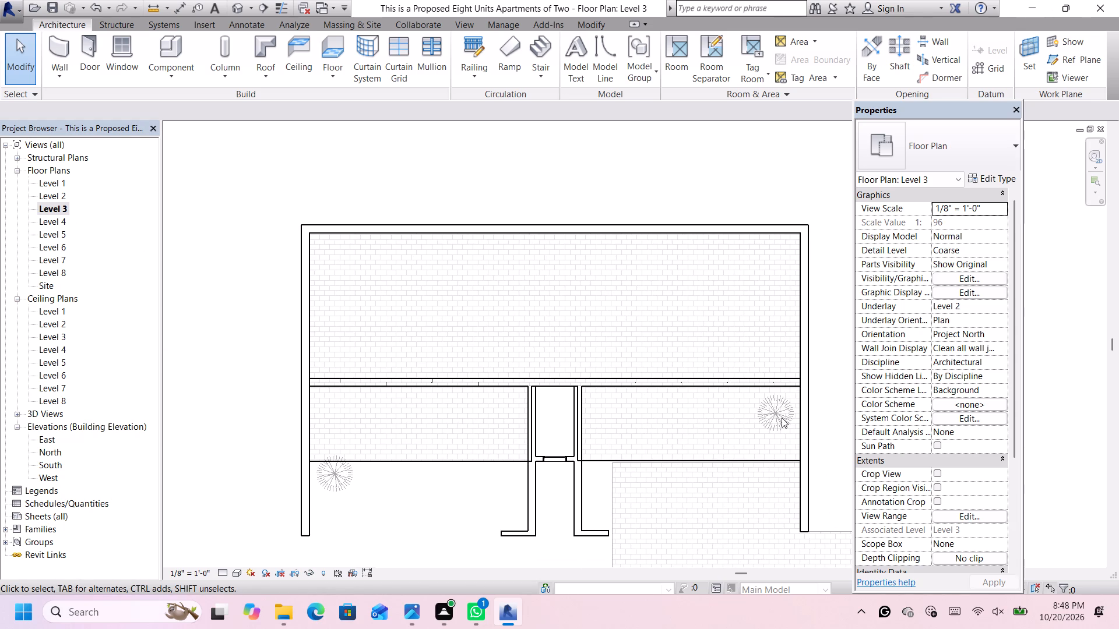
{"action": "double_click", "coordinate": [54, 215]}
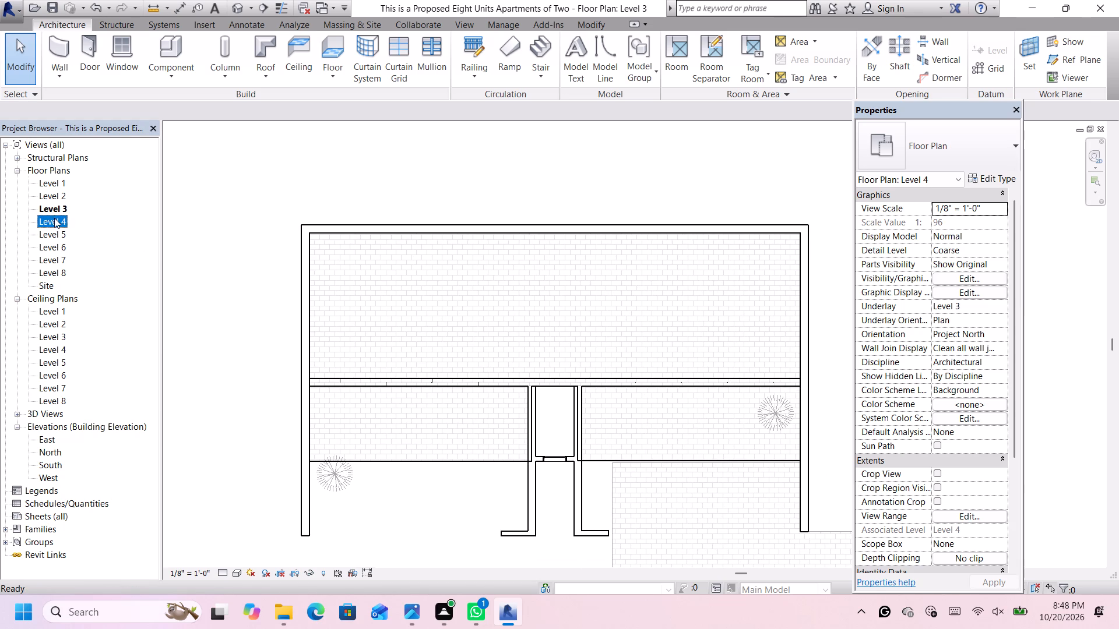
{"action": "double_click", "coordinate": [777, 457]}
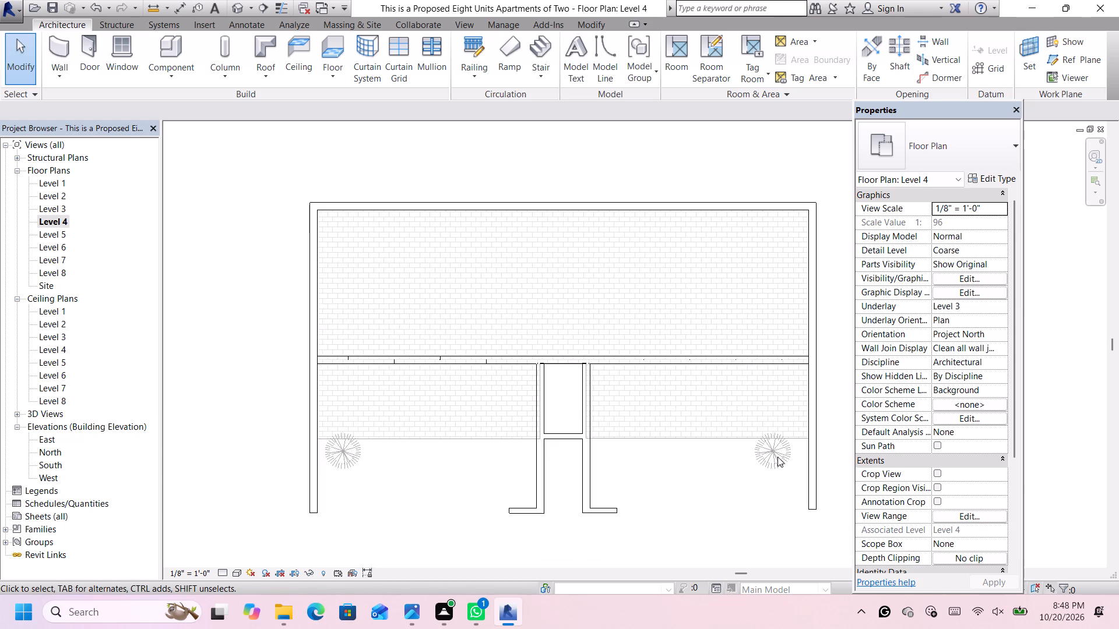
{"action": "double_click", "coordinate": [58, 209]}
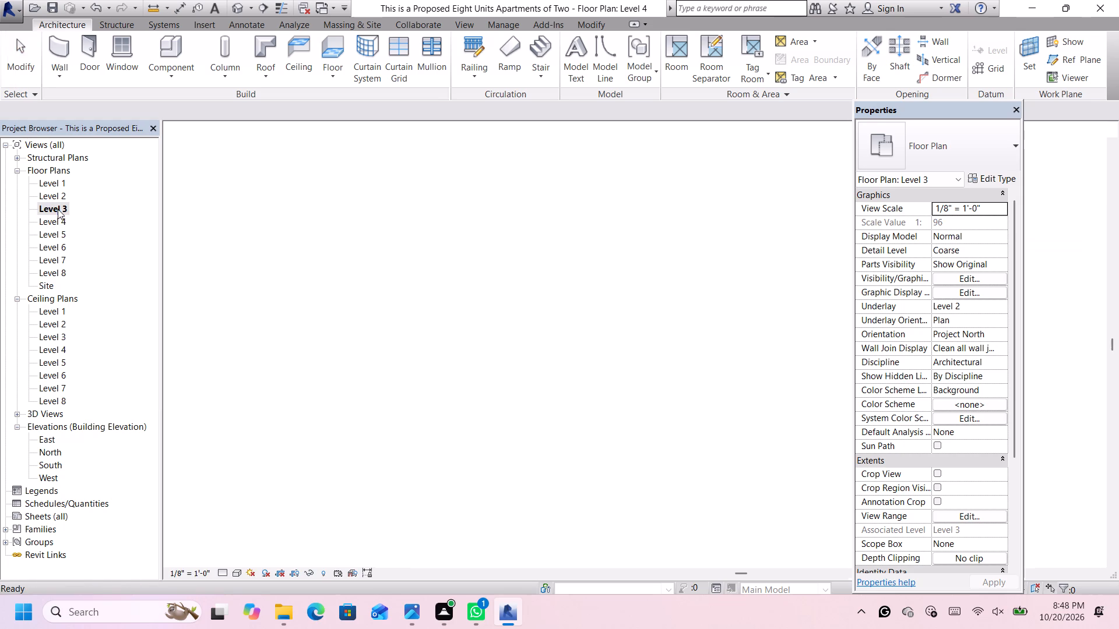
{"action": "left_click", "coordinate": [775, 415]}
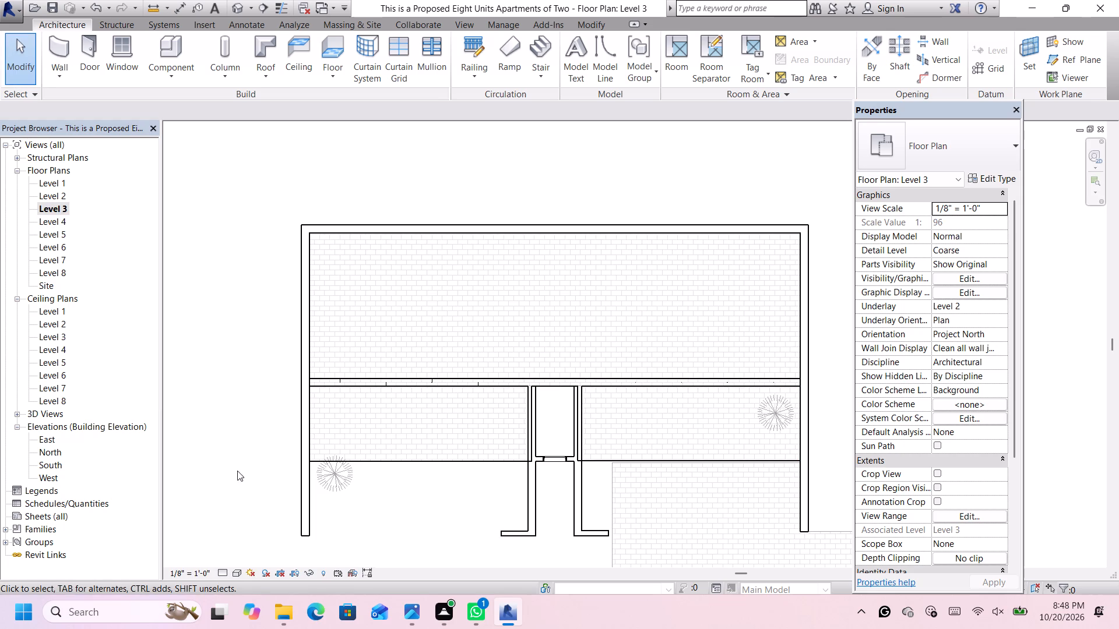
{"action": "left_click", "coordinate": [330, 478]}
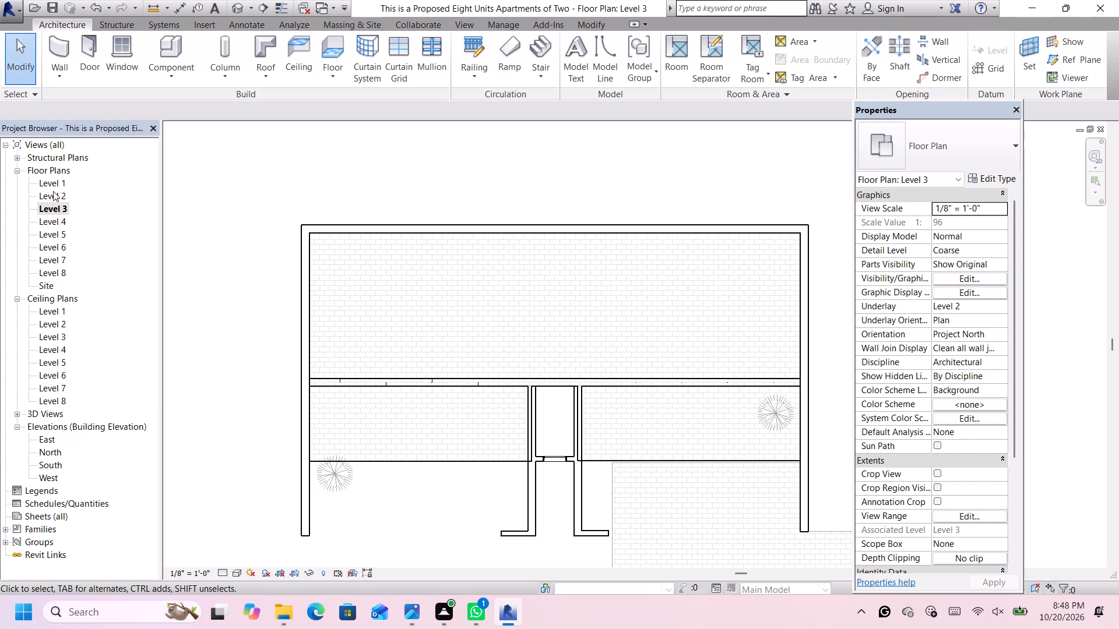
In the Level 2 plan, nudge the Acacia shrub opposite the carport side back to about 3'-7 1/2" from the window wall.
{"action": "double_click", "coordinate": [53, 191]}
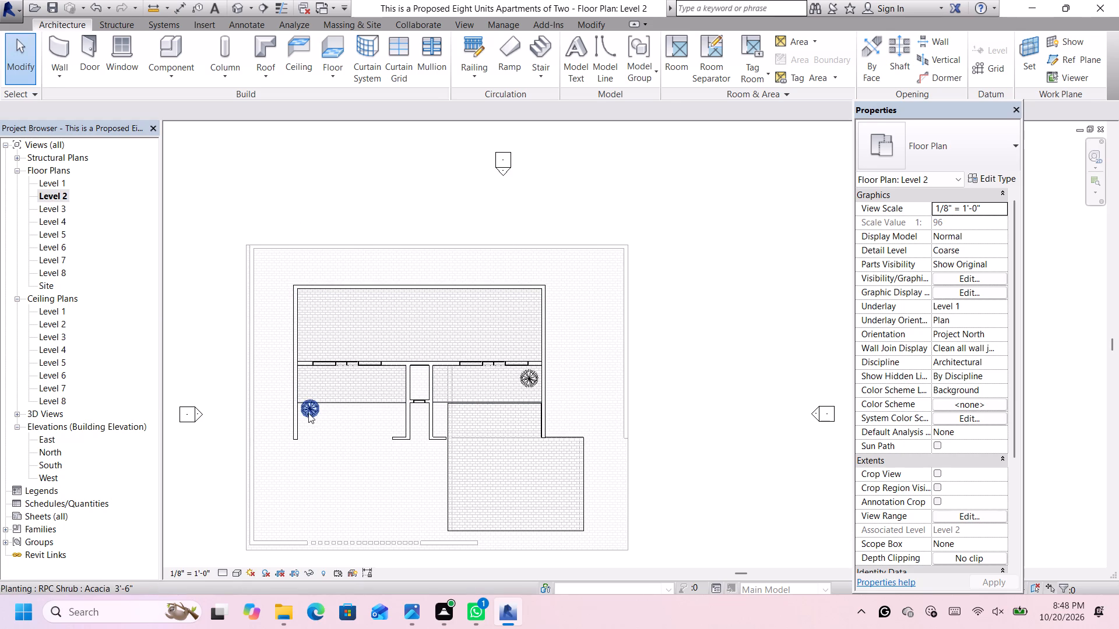
{"action": "left_click", "coordinate": [309, 413]}
{"action": "scroll", "coordinate": [317, 397], "scroll_direction": "up", "scroll_amount": 9}
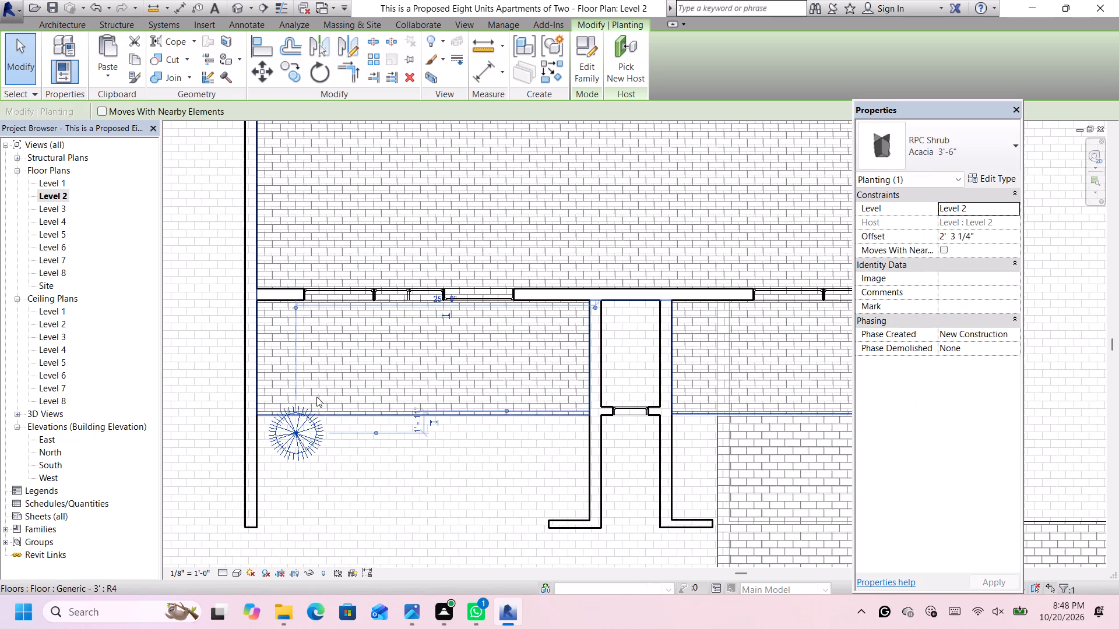
{"action": "key", "text": "Up"}
{"action": "key", "text": "Up"}
{"action": "key", "text": "Up"}
{"action": "key", "text": "Up"}
{"action": "key", "text": "Up"}
{"action": "key", "text": "Up"}
{"action": "key", "text": "Up"}
{"action": "key", "text": "Up"}
{"action": "key", "text": "Up"}
{"action": "key", "text": "Up"}
{"action": "key", "text": "Up"}
{"action": "key", "text": "Up"}
{"action": "key", "text": "Up"}
{"action": "key", "text": "Up"}
{"action": "key", "text": "Up"}
{"action": "key", "text": "Up"}
{"action": "key", "text": "Up"}
{"action": "key", "text": "Up"}
{"action": "key", "text": "Up"}
{"action": "key", "text": "Up"}
{"action": "key", "text": "Up"}
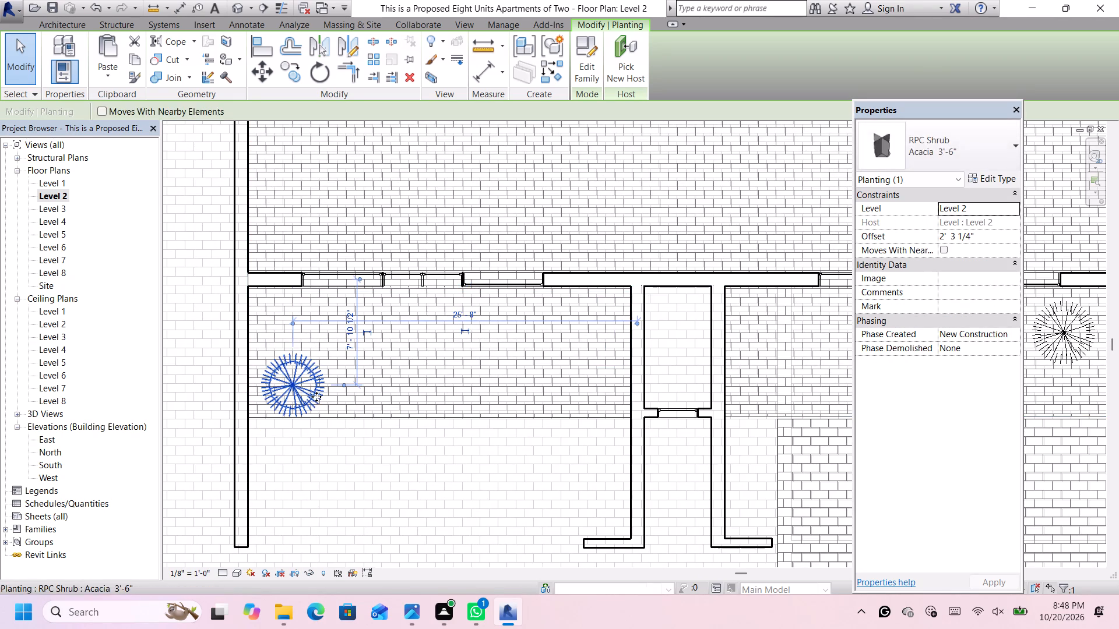
{"action": "key", "text": "Up"}
{"action": "key", "text": "Up"}
{"action": "key", "text": "Up"}
{"action": "key", "text": "Up"}
{"action": "key", "text": "Up"}
{"action": "key", "text": "Up"}
{"action": "key", "text": "Up"}
{"action": "key", "text": "Up"}
{"action": "key", "text": "Up"}
{"action": "key", "text": "Up"}
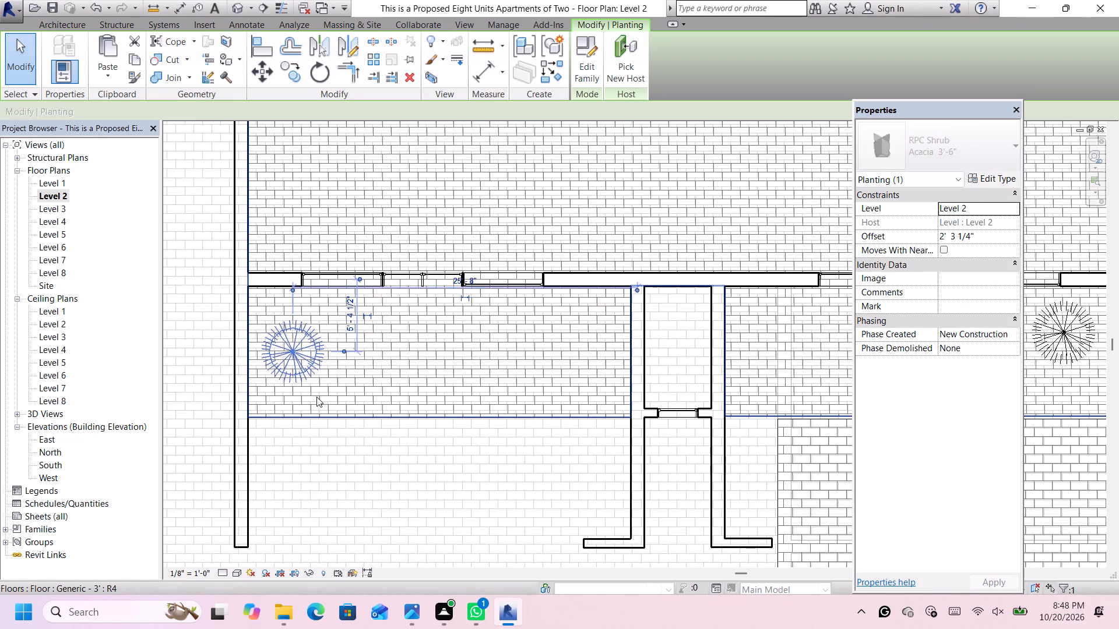
{"action": "key", "text": "Up"}
{"action": "key", "text": "Up"}
{"action": "key", "text": "Up"}
{"action": "key", "text": "Up"}
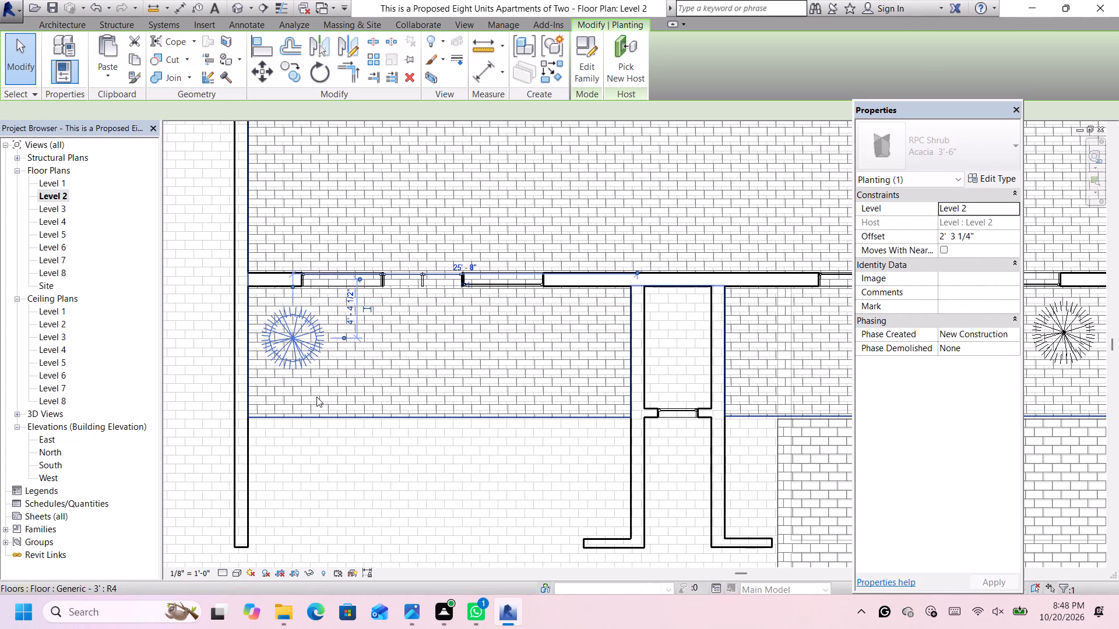
{"action": "key", "text": "Up"}
{"action": "scroll", "coordinate": [315, 398], "scroll_direction": "down", "scroll_amount": 13}
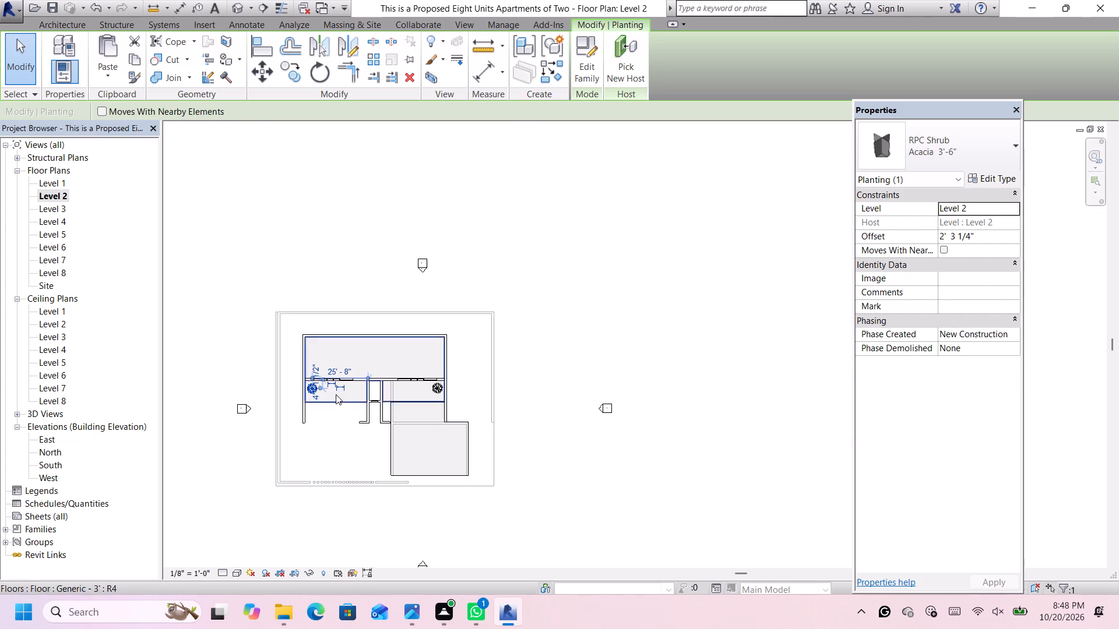
{"action": "scroll", "coordinate": [470, 394], "scroll_direction": "up", "scroll_amount": 6}
{"action": "scroll", "coordinate": [233, 389], "scroll_direction": "up", "scroll_amount": 3}
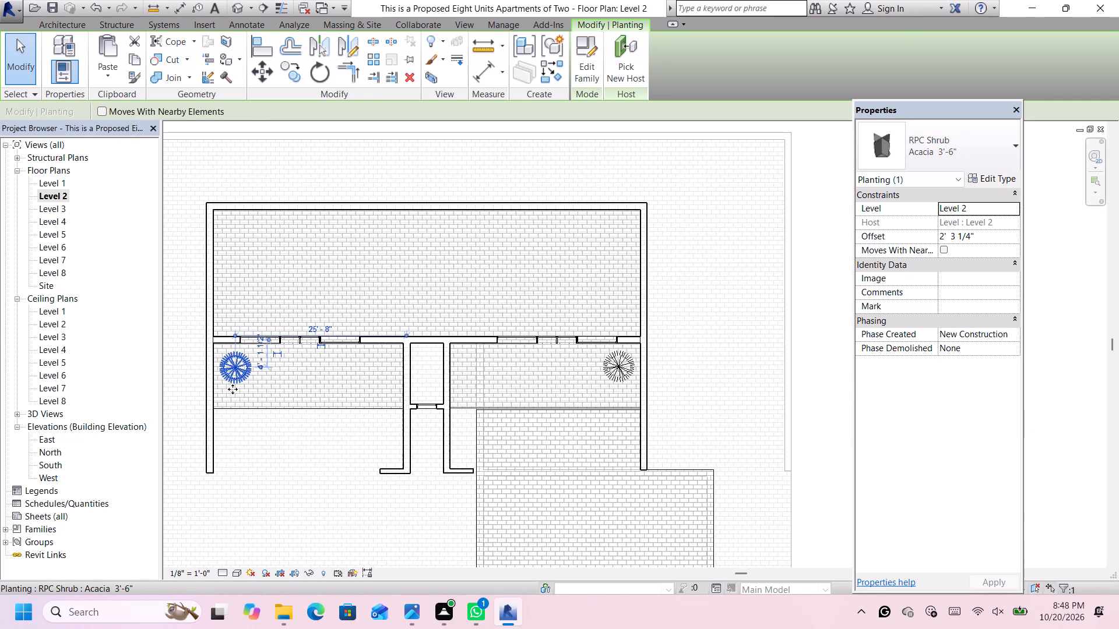
{"action": "key", "text": "Up"}
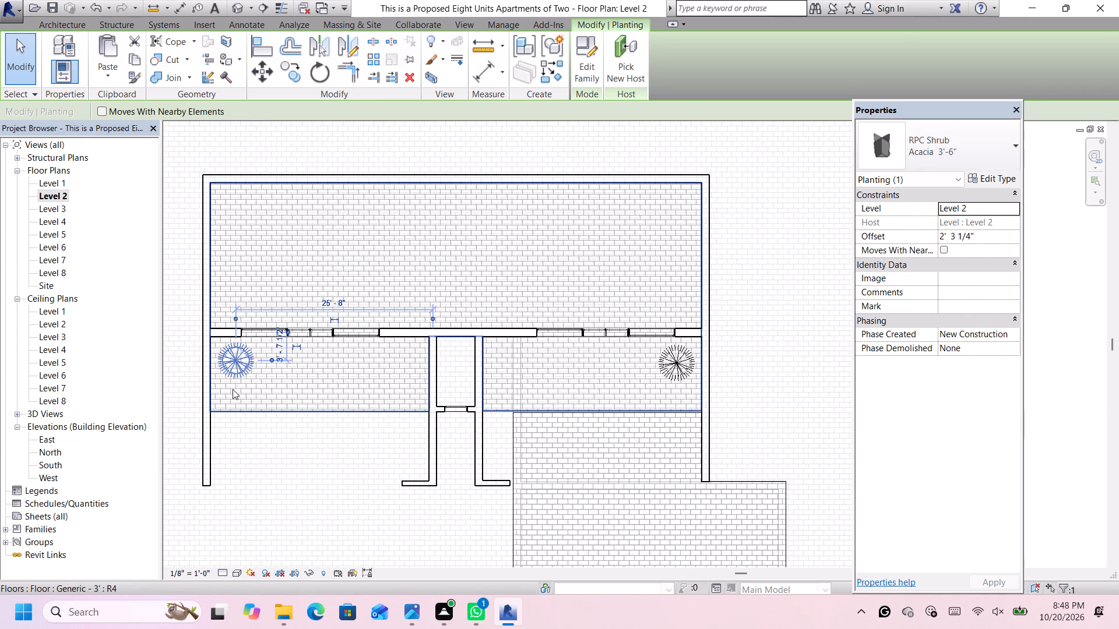
{"action": "scroll", "coordinate": [373, 288], "scroll_direction": "down", "scroll_amount": 3}
{"action": "left_click", "coordinate": [778, 253]}
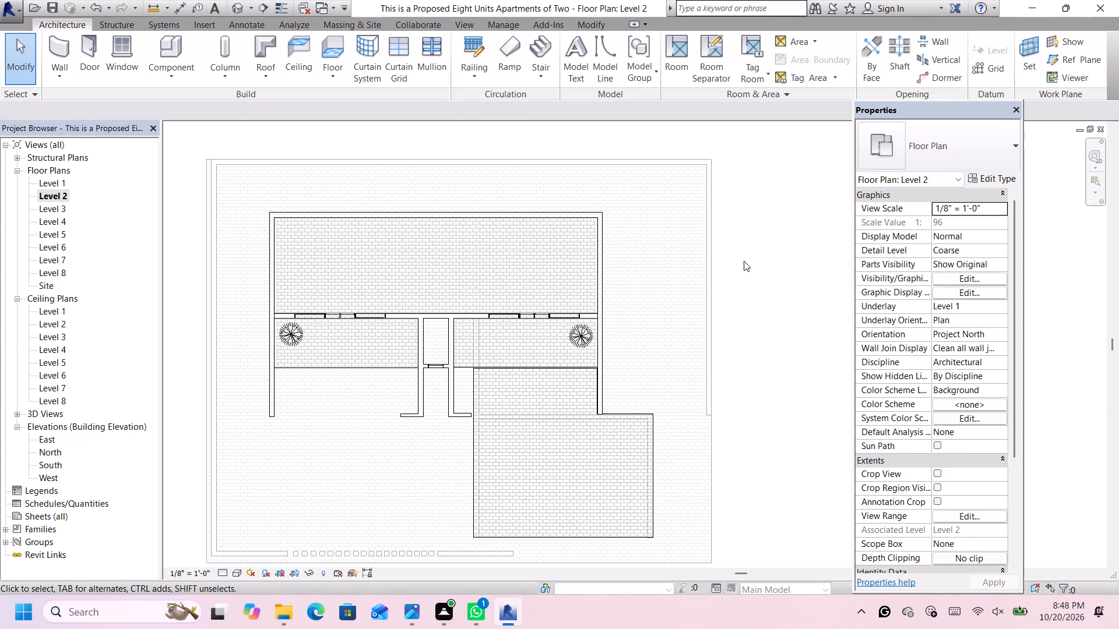
Check the Acacia shrub positions against the balcony edges in the Level 3 and Level 4 floor plans.
{"action": "double_click", "coordinate": [55, 209]}
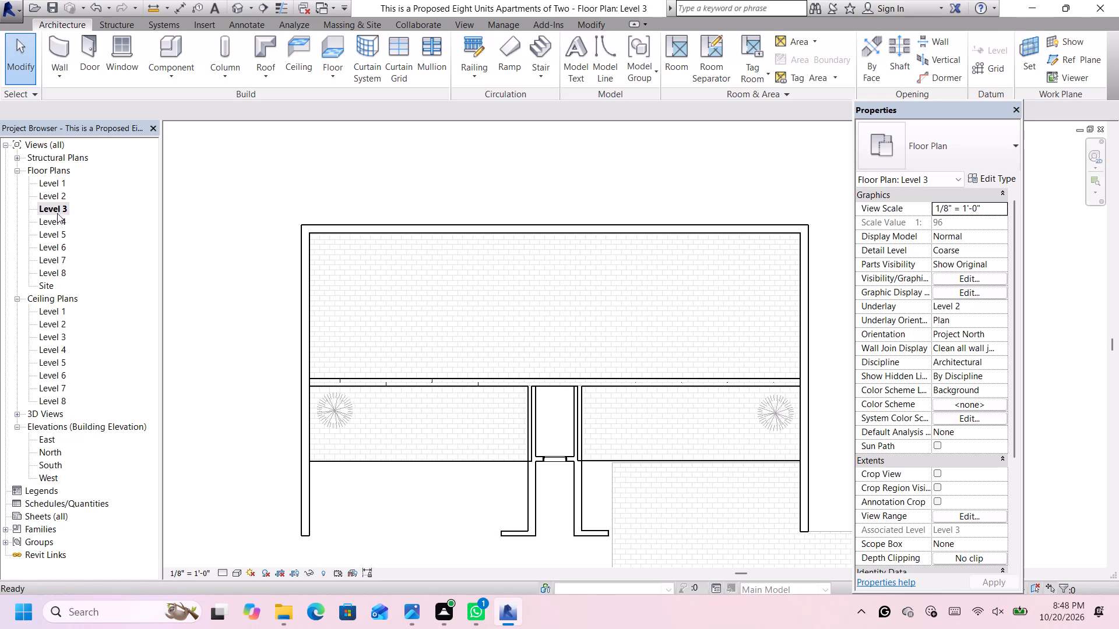
{"action": "scroll", "coordinate": [289, 397], "scroll_direction": "down", "scroll_amount": 5}
{"action": "scroll", "coordinate": [317, 413], "scroll_direction": "up", "scroll_amount": 5}
{"action": "left_click", "coordinate": [316, 409]}
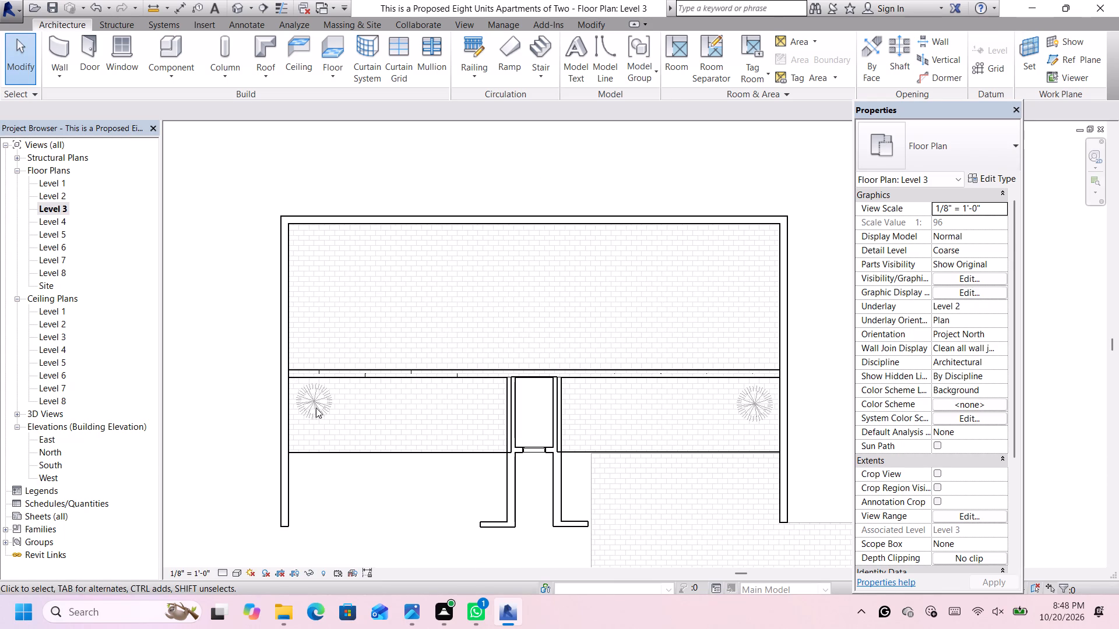
{"action": "scroll", "coordinate": [318, 406], "scroll_direction": "down", "scroll_amount": 6}
{"action": "double_click", "coordinate": [58, 225]}
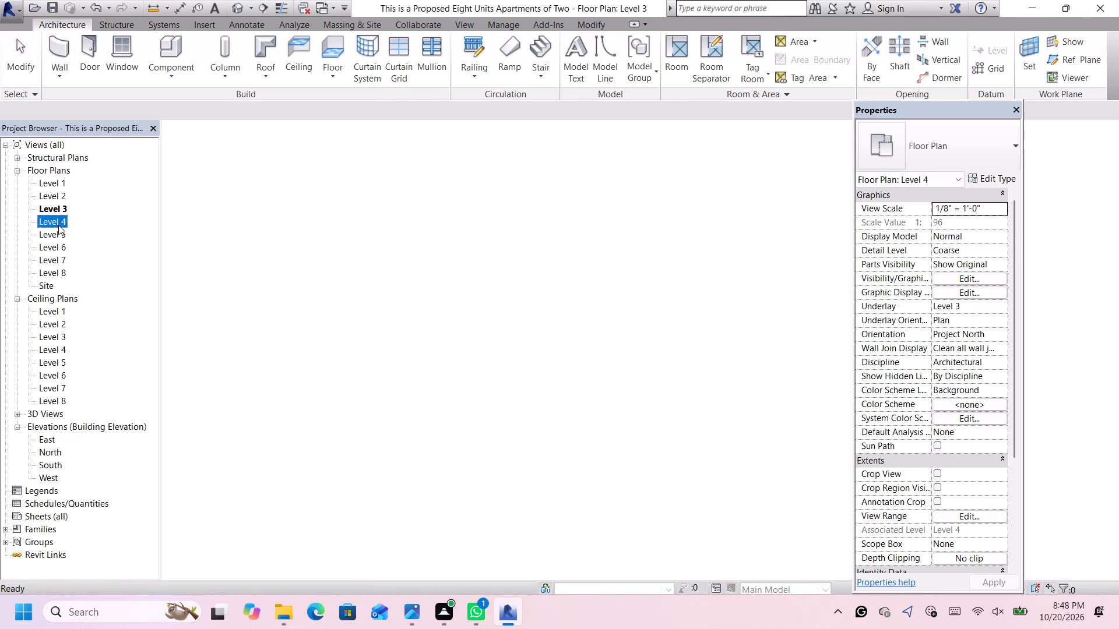
{"action": "scroll", "coordinate": [259, 406], "scroll_direction": "down", "scroll_amount": 1}
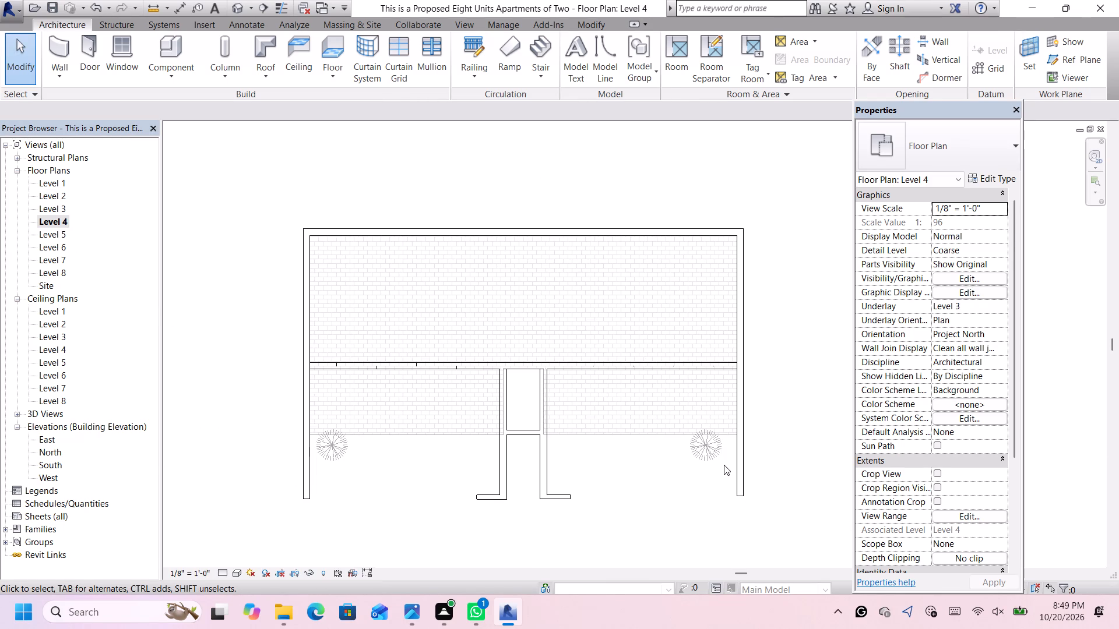
{"action": "left_click", "coordinate": [710, 451]}
{"action": "left_click", "coordinate": [694, 450]}
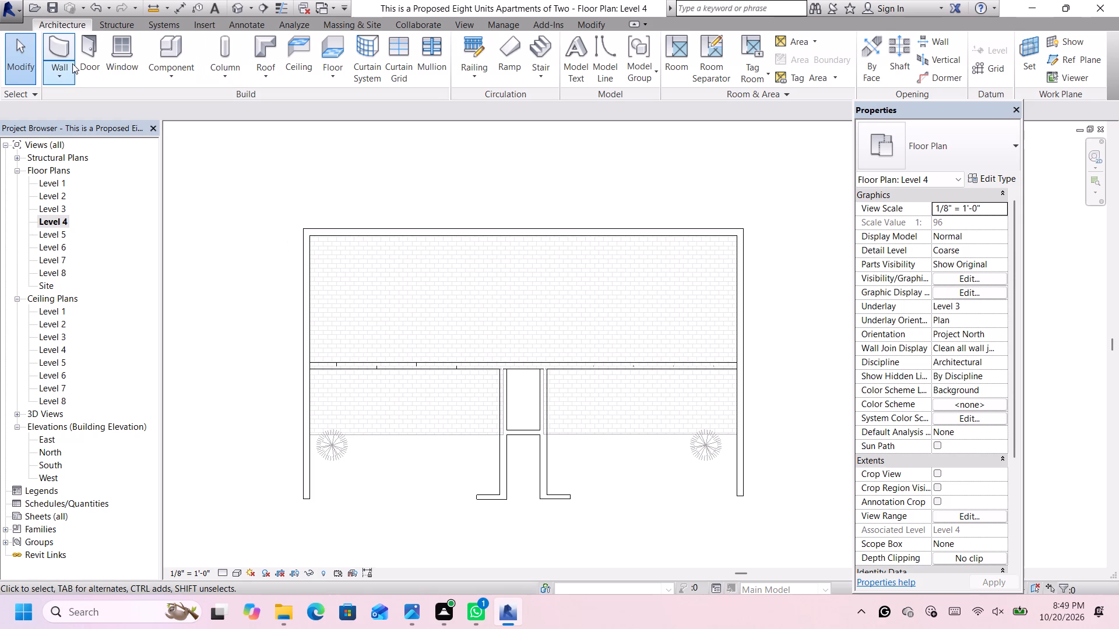
In a level corner 3D view, lower the carport-side Level 3 Acacia shrub onto the balcony slab, to an offset of 5' 1 1/4".
{"action": "left_click", "coordinate": [233, 10]}
{"action": "scroll", "coordinate": [599, 377], "scroll_direction": "down", "scroll_amount": 1}
{"action": "scroll", "coordinate": [654, 348], "scroll_direction": "down", "scroll_amount": 2}
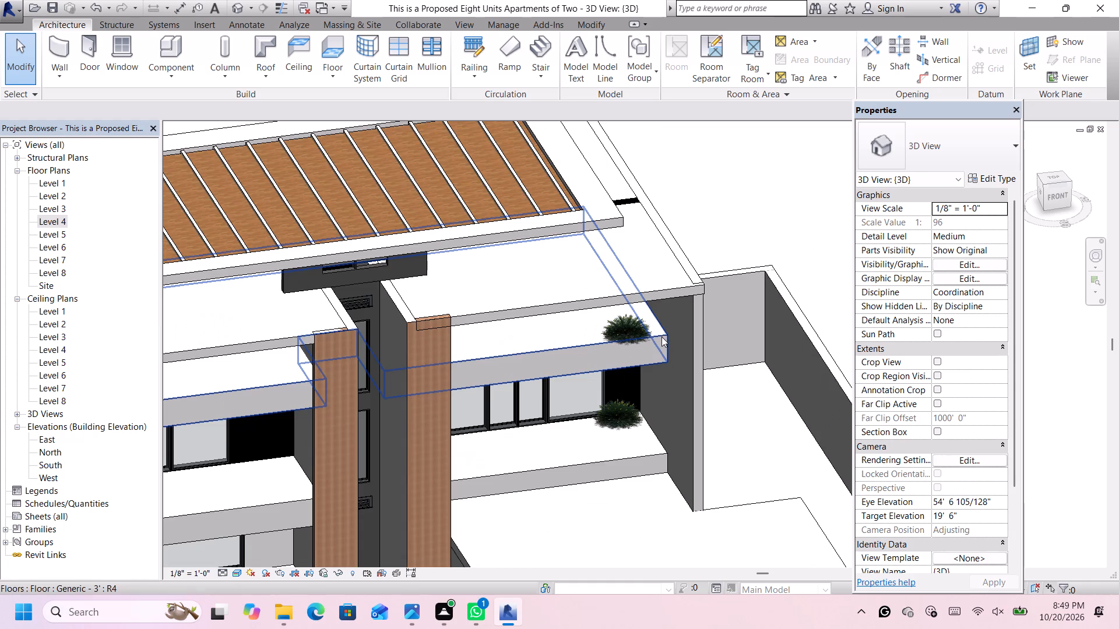
{"action": "scroll", "coordinate": [661, 337], "scroll_direction": "down", "scroll_amount": 5}
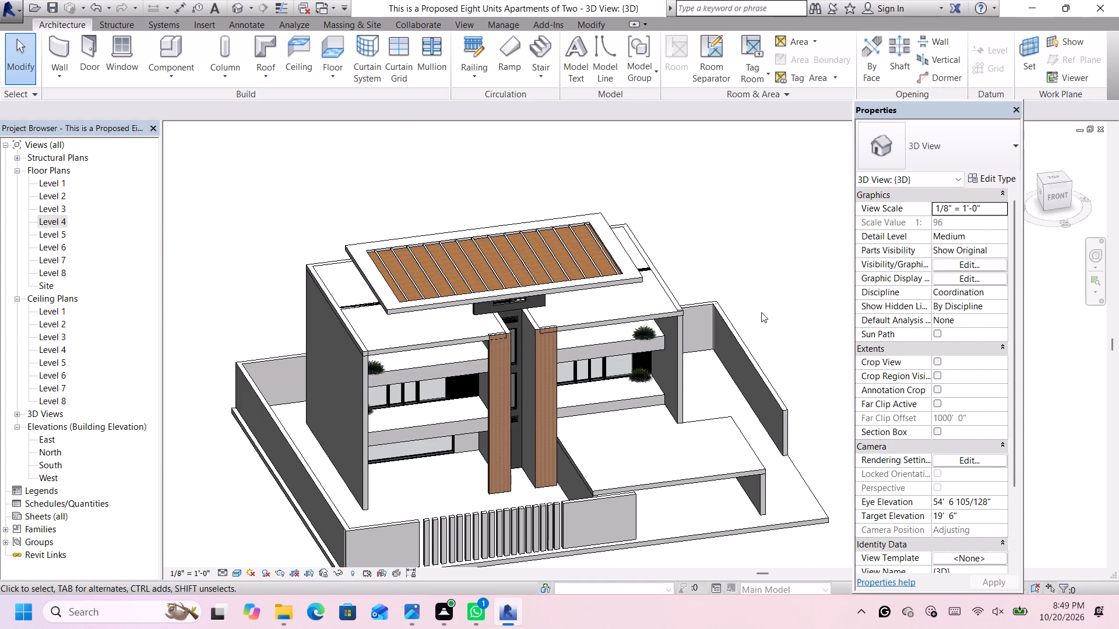
{"action": "scroll", "coordinate": [761, 312], "scroll_direction": "up", "scroll_amount": 3}
{"action": "scroll", "coordinate": [761, 312], "scroll_direction": "down", "scroll_amount": 6}
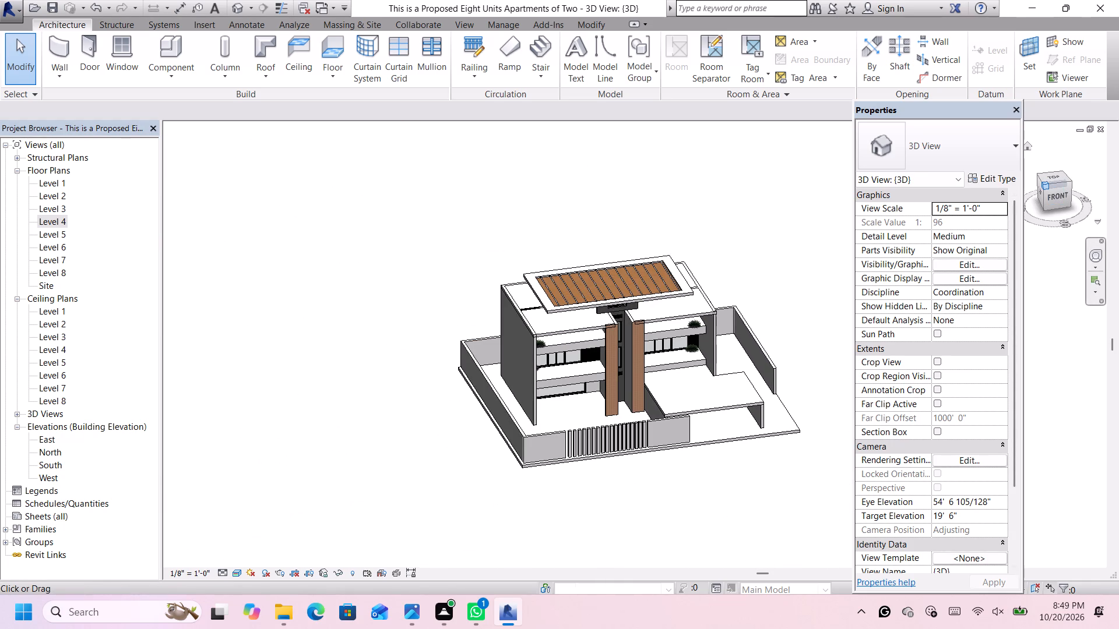
{"action": "left_click", "coordinate": [1047, 187]}
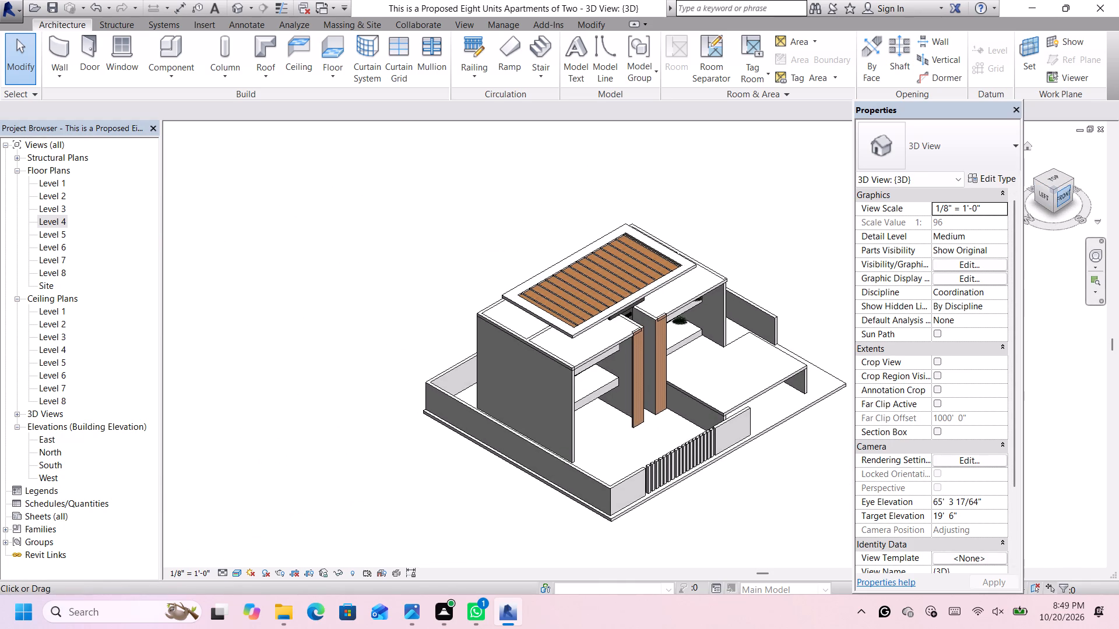
{"action": "left_click", "coordinate": [1053, 204]}
{"action": "scroll", "coordinate": [715, 329], "scroll_direction": "up", "scroll_amount": 2}
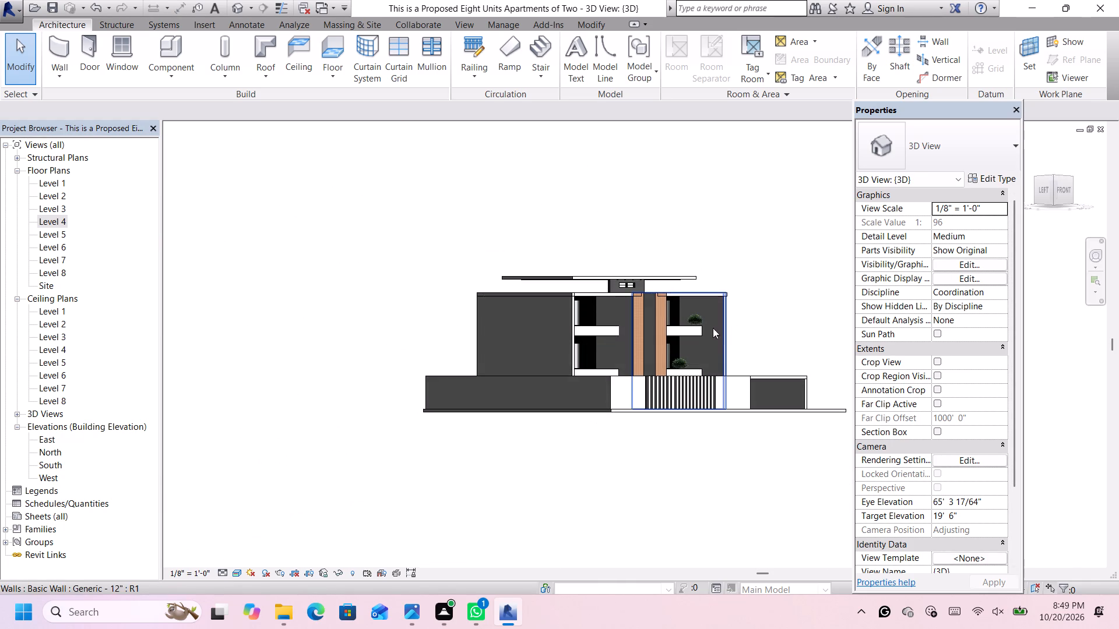
{"action": "scroll", "coordinate": [713, 328], "scroll_direction": "up", "scroll_amount": 13}
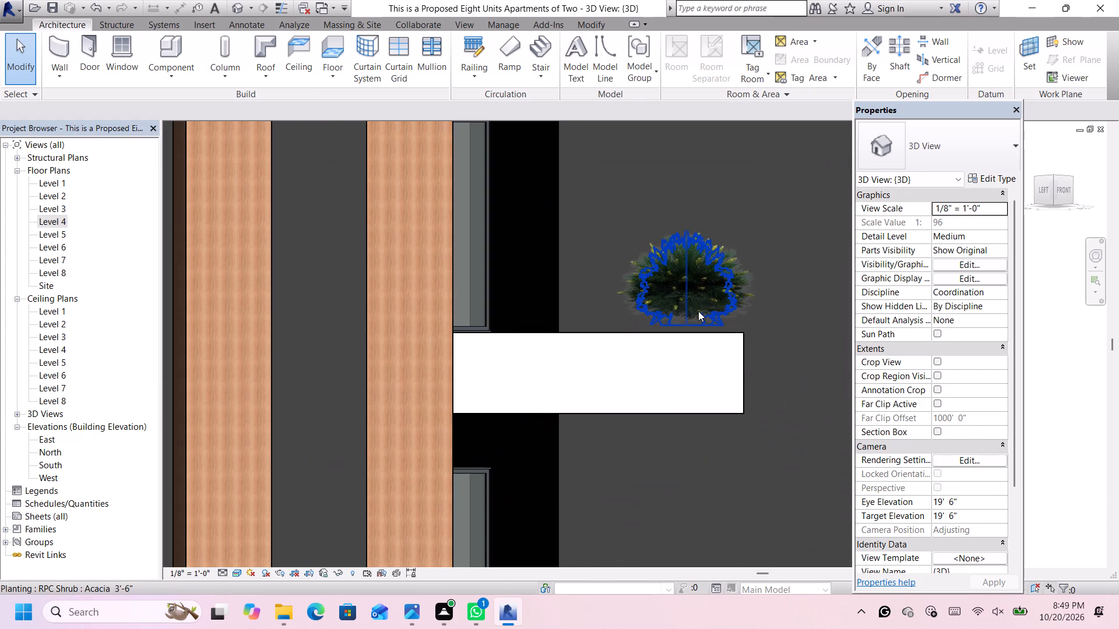
{"action": "left_click", "coordinate": [698, 311]}
{"action": "key", "text": "Up"}
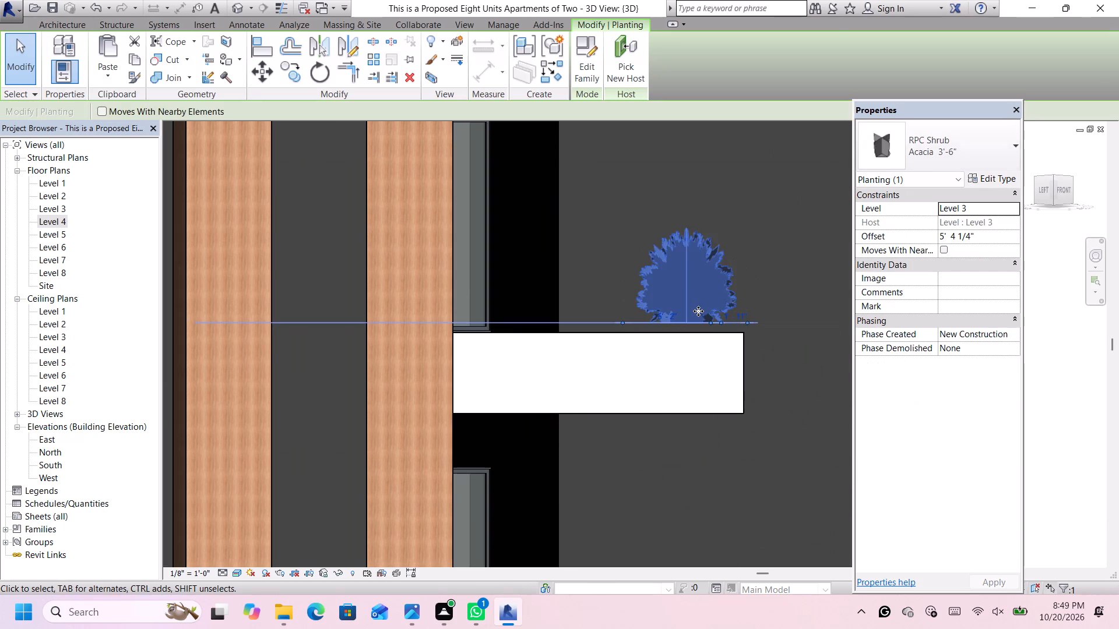
{"action": "key", "text": "Down"}
{"action": "key", "text": "Down"}
{"action": "key", "text": "Down"}
Nudge the carport-side Level 3 Acacia shrub back from the balcony's front edge toward the window wall.
{"action": "key", "text": "Left"}
{"action": "key", "text": "Left"}
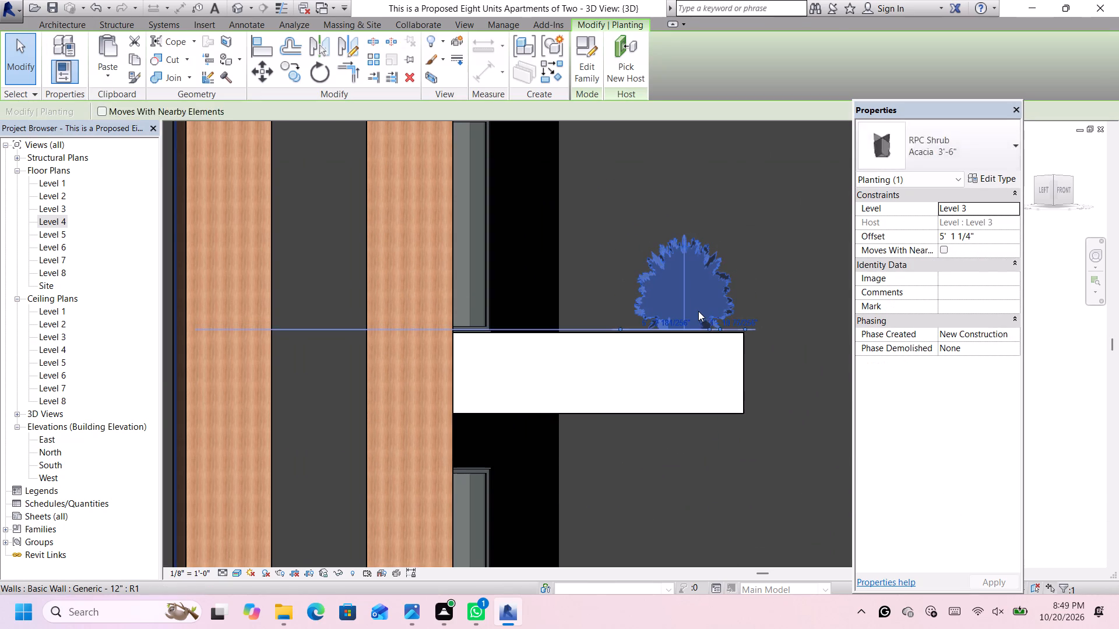
{"action": "key", "text": "Left"}
{"action": "key", "text": "Left"}
{"action": "key", "text": "Left"}
{"action": "key", "text": "Left"}
{"action": "key", "text": "Left"}
{"action": "key", "text": "Left"}
{"action": "key", "text": "Left"}
{"action": "key", "text": "Left"}
{"action": "key", "text": "Left"}
{"action": "key", "text": "Left"}
{"action": "key", "text": "Left"}
{"action": "key", "text": "Left"}
{"action": "key", "text": "Left"}
{"action": "key", "text": "Left"}
{"action": "key", "text": "Left"}
{"action": "key", "text": "Left"}
{"action": "key", "text": "Left"}
{"action": "key", "text": "Left"}
{"action": "key", "text": "Left"}
{"action": "key", "text": "Left"}
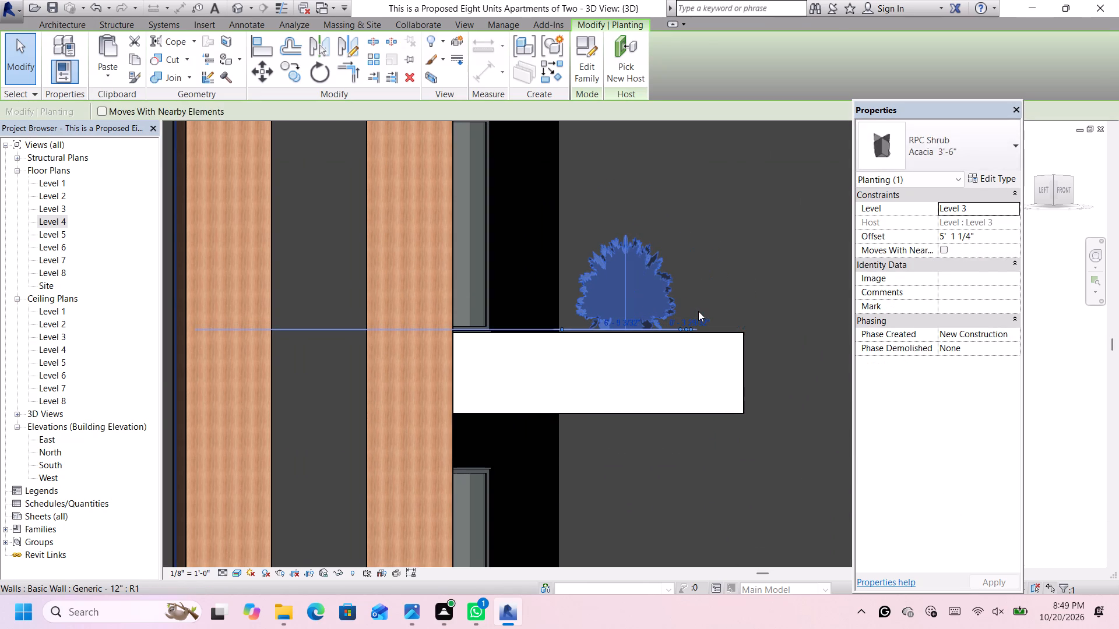
{"action": "key", "text": "Left"}
{"action": "key", "text": "Left"}
{"action": "key", "text": "Left"}
{"action": "key", "text": "Left"}
{"action": "key", "text": "Left"}
{"action": "key", "text": "Left"}
{"action": "key", "text": "Left"}
{"action": "key", "text": "Left"}
{"action": "key", "text": "Left"}
{"action": "key", "text": "Left"}
{"action": "key", "text": "Left"}
{"action": "key", "text": "Left"}
{"action": "key", "text": "Left"}
{"action": "key", "text": "Left"}
{"action": "key", "text": "Left"}
{"action": "key", "text": "Left"}
{"action": "key", "text": "Left"}
{"action": "key", "text": "Left"}
{"action": "key", "text": "Left"}
{"action": "key", "text": "Left"}
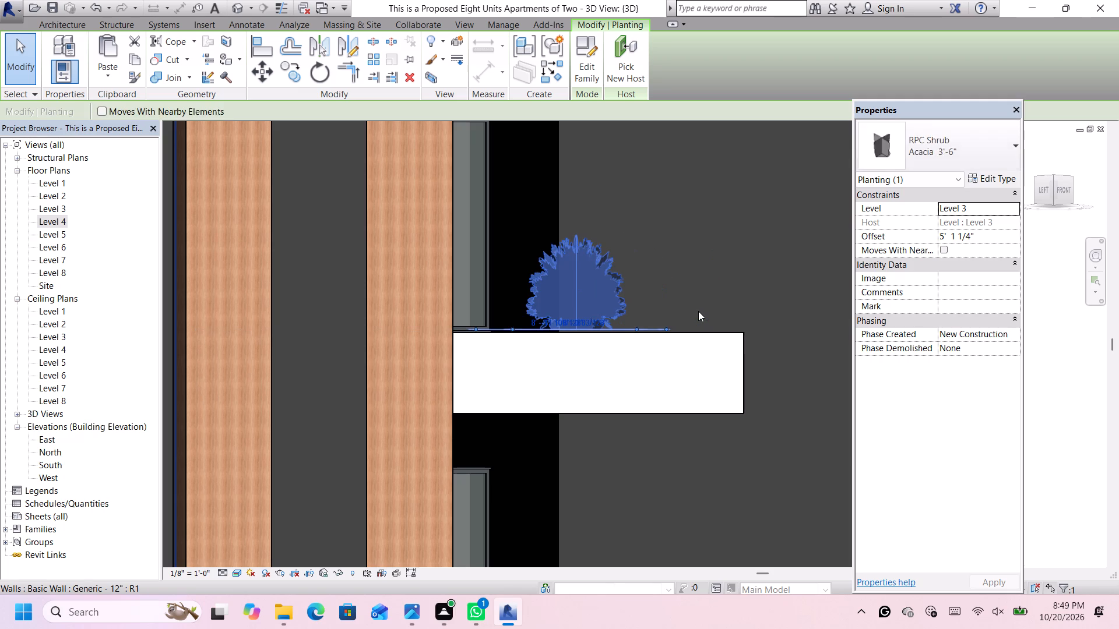
{"action": "key", "text": "Left"}
{"action": "key", "text": "Left"}
{"action": "key", "text": "Left"}
{"action": "key", "text": "Left"}
{"action": "key", "text": "Left"}
{"action": "key", "text": "Left"}
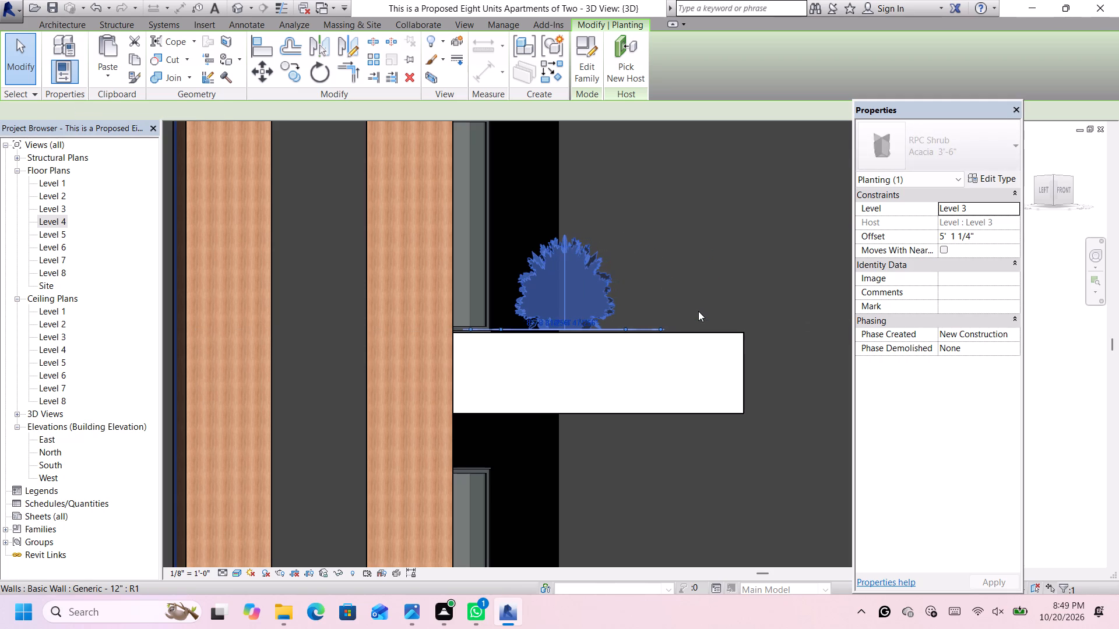
Nudge the carport-side Level 3 Acacia shrub farther back toward the balcony's window wall.
{"action": "key", "text": "Left"}
{"action": "key", "text": "Left"}
{"action": "key", "text": "Left"}
{"action": "key", "text": "Left"}
{"action": "key", "text": "Left"}
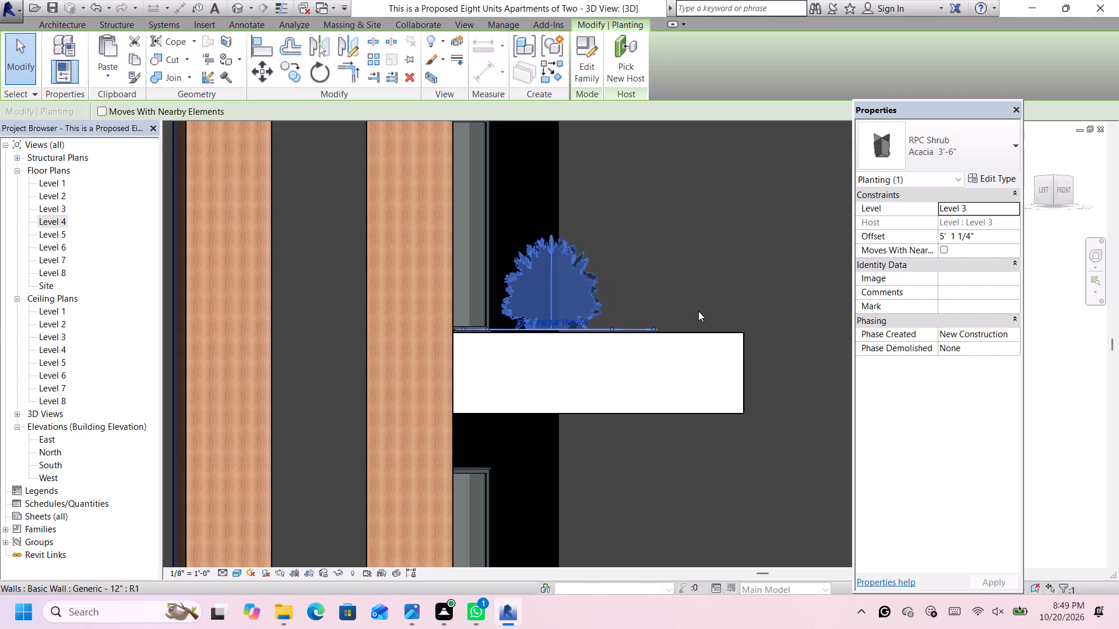
{"action": "key", "text": "Left"}
{"action": "key", "text": "Left"}
{"action": "scroll", "coordinate": [704, 308], "scroll_direction": "down", "scroll_amount": 5}
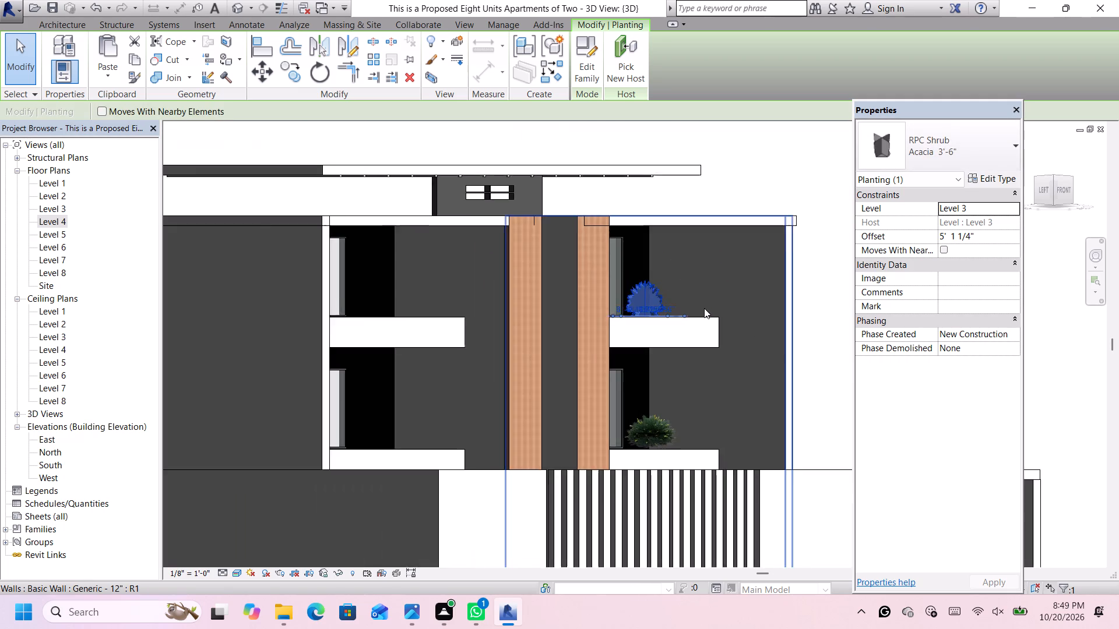
{"action": "scroll", "coordinate": [704, 308], "scroll_direction": "down", "scroll_amount": 6}
{"action": "scroll", "coordinate": [754, 323], "scroll_direction": "up", "scroll_amount": 2}
In the front-right corner 3D view, nudge the Level 3 Acacia shrub back from the balcony edge, roughly above the Level 2 shrub.
{"action": "left_click", "coordinate": [1072, 186]}
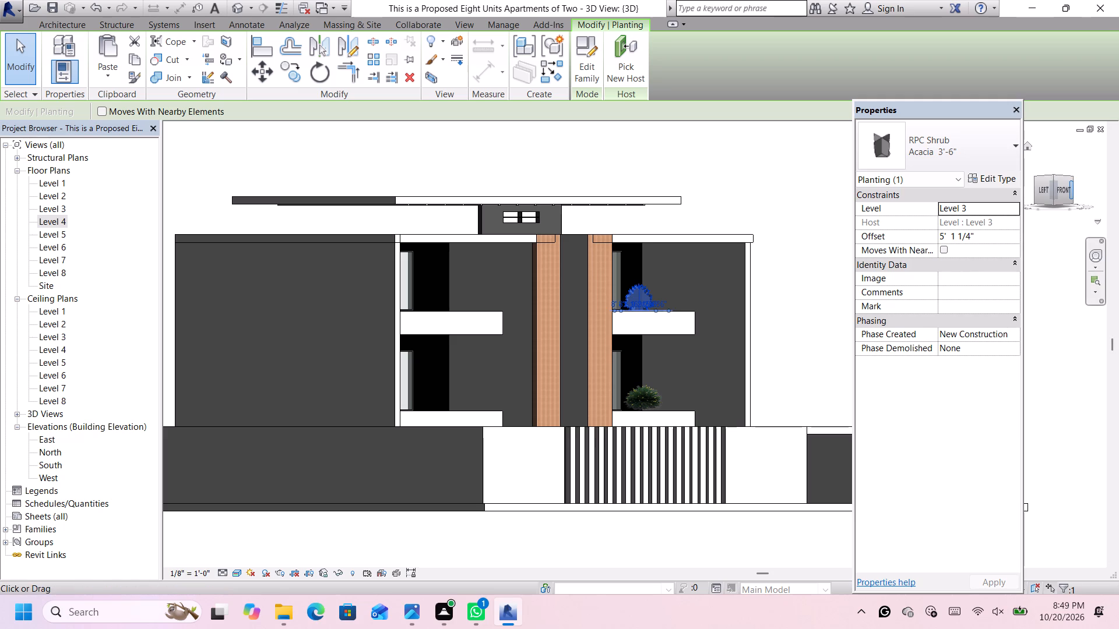
{"action": "scroll", "coordinate": [439, 367], "scroll_direction": "down", "scroll_amount": 10}
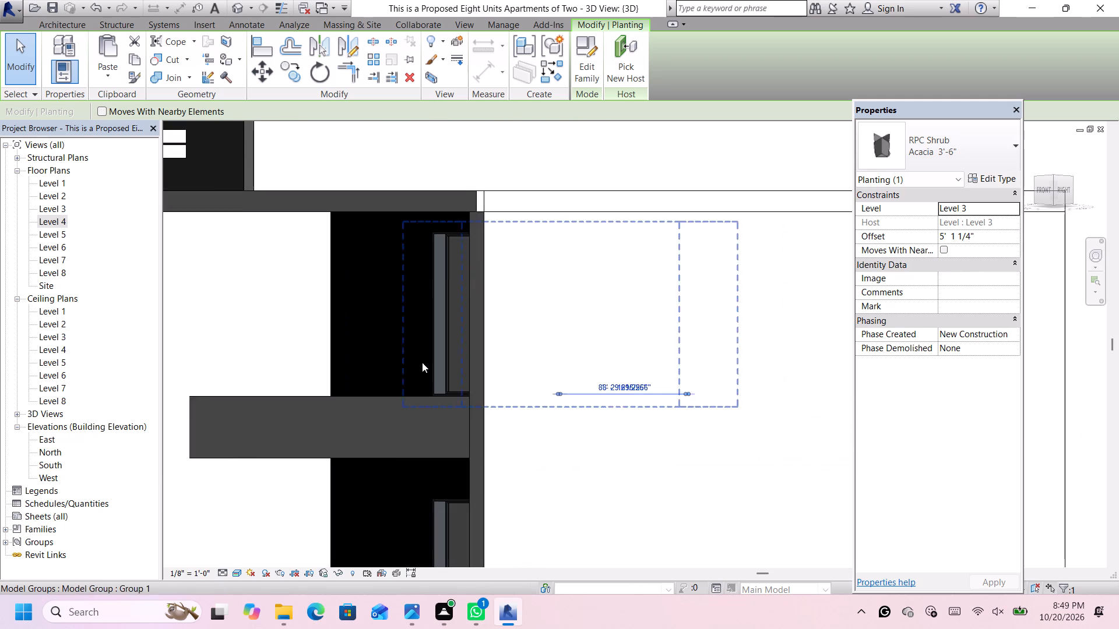
{"action": "scroll", "coordinate": [417, 363], "scroll_direction": "down", "scroll_amount": 1}
{"action": "scroll", "coordinate": [279, 359], "scroll_direction": "down", "scroll_amount": 8}
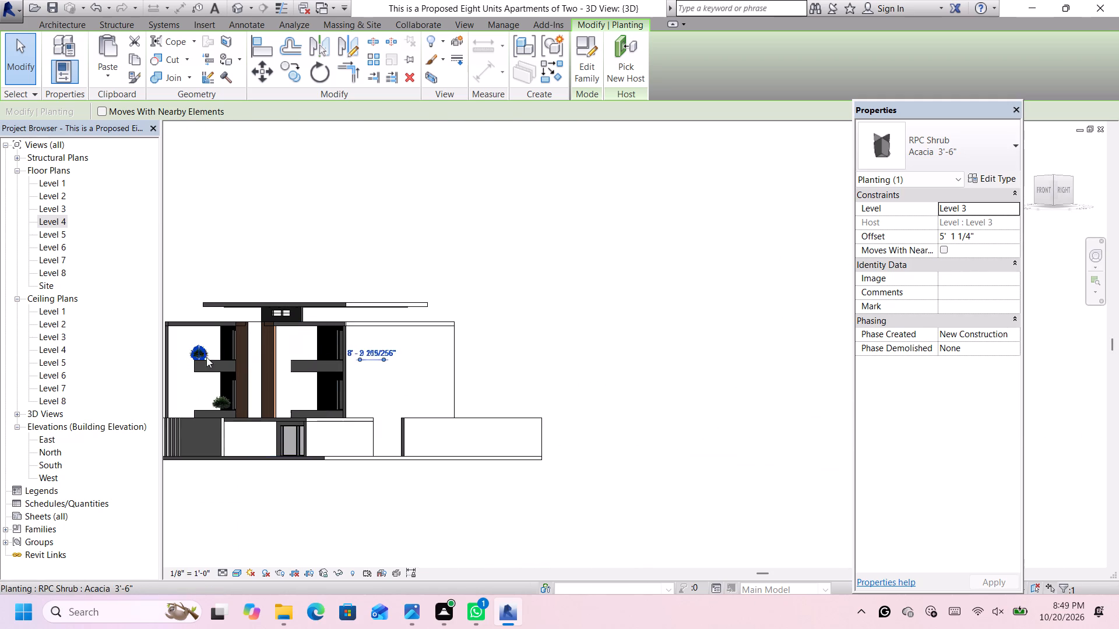
{"action": "scroll", "coordinate": [205, 355], "scroll_direction": "up", "scroll_amount": 8}
{"action": "left_click", "coordinate": [188, 351]}
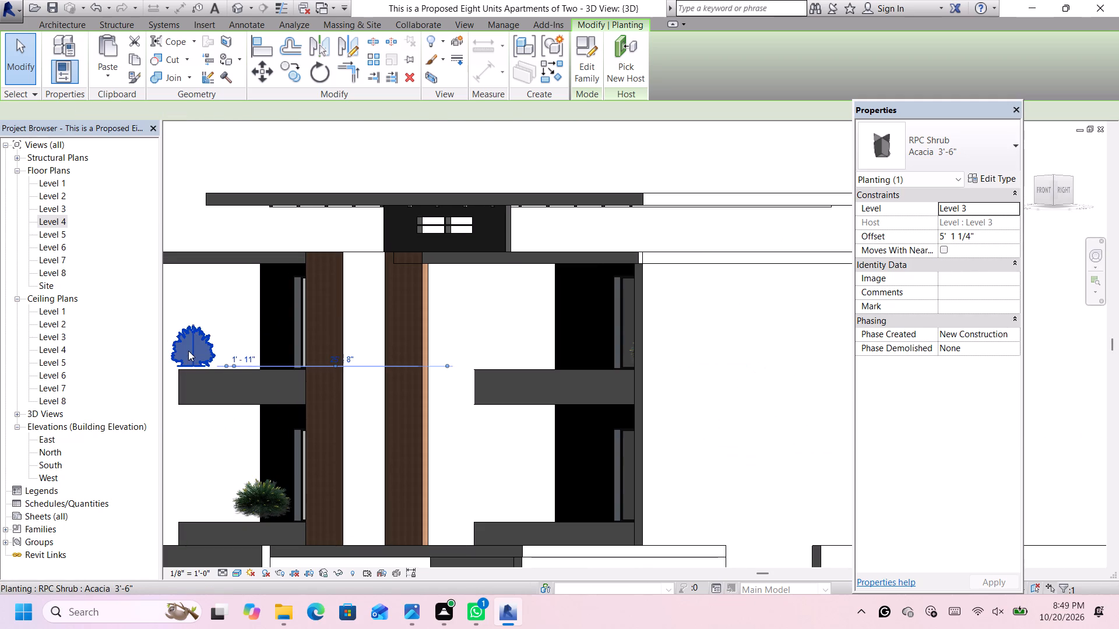
{"action": "key", "text": "Right"}
{"action": "key", "text": "Right"}
{"action": "key", "text": "Right"}
{"action": "key", "text": "Right"}
{"action": "key", "text": "Right"}
{"action": "key", "text": "Right"}
{"action": "key", "text": "Right"}
{"action": "key", "text": "Right"}
{"action": "key", "text": "Right"}
{"action": "key", "text": "Right"}
{"action": "key", "text": "Right"}
{"action": "key", "text": "Right"}
{"action": "key", "text": "Right"}
{"action": "key", "text": "Right"}
{"action": "key", "text": "Right"}
{"action": "key", "text": "Right"}
{"action": "key", "text": "Right"}
{"action": "key", "text": "Right"}
{"action": "key", "text": "Right"}
{"action": "key", "text": "Right"}
{"action": "key", "text": "Right"}
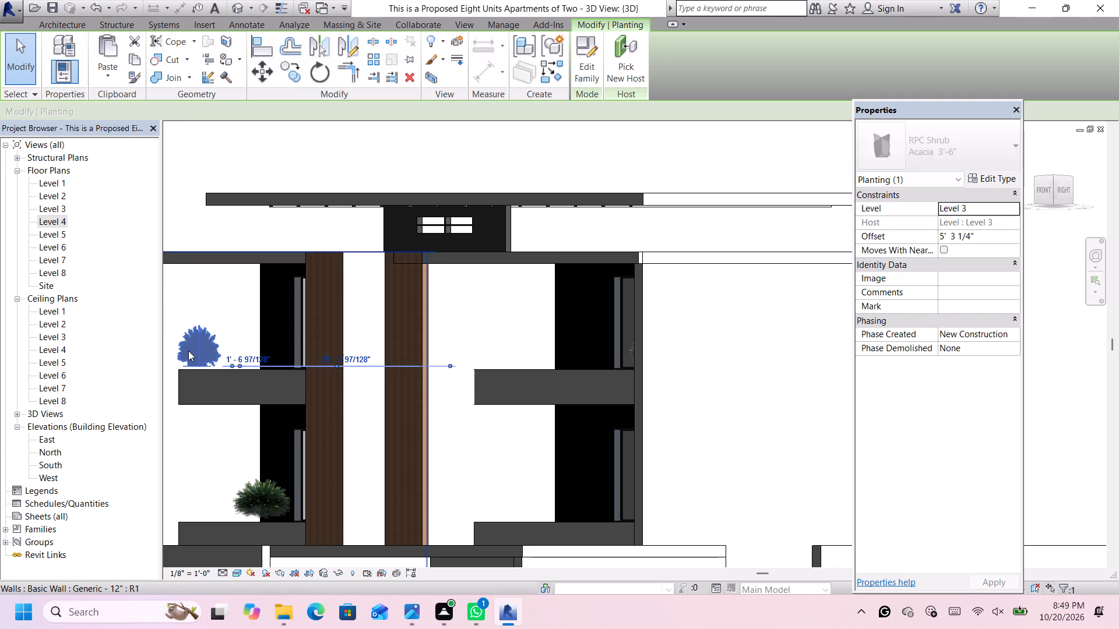
{"action": "key", "text": "Right"}
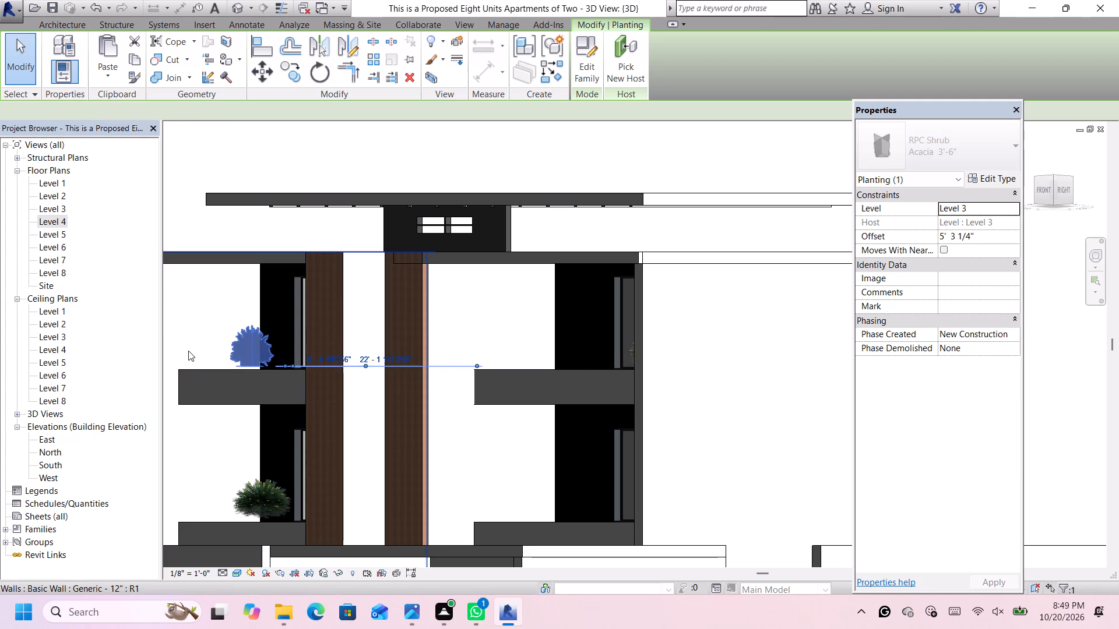
{"action": "scroll", "coordinate": [213, 335], "scroll_direction": "down", "scroll_amount": 4}
{"action": "scroll", "coordinate": [364, 227], "scroll_direction": "down", "scroll_amount": 2}
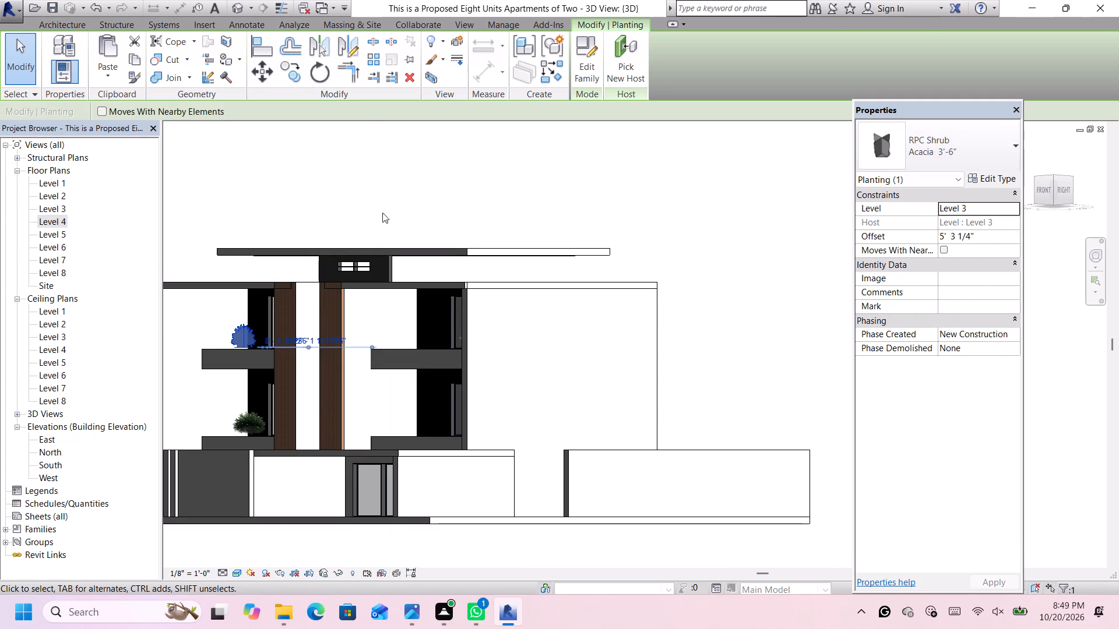
{"action": "left_click", "coordinate": [422, 186]}
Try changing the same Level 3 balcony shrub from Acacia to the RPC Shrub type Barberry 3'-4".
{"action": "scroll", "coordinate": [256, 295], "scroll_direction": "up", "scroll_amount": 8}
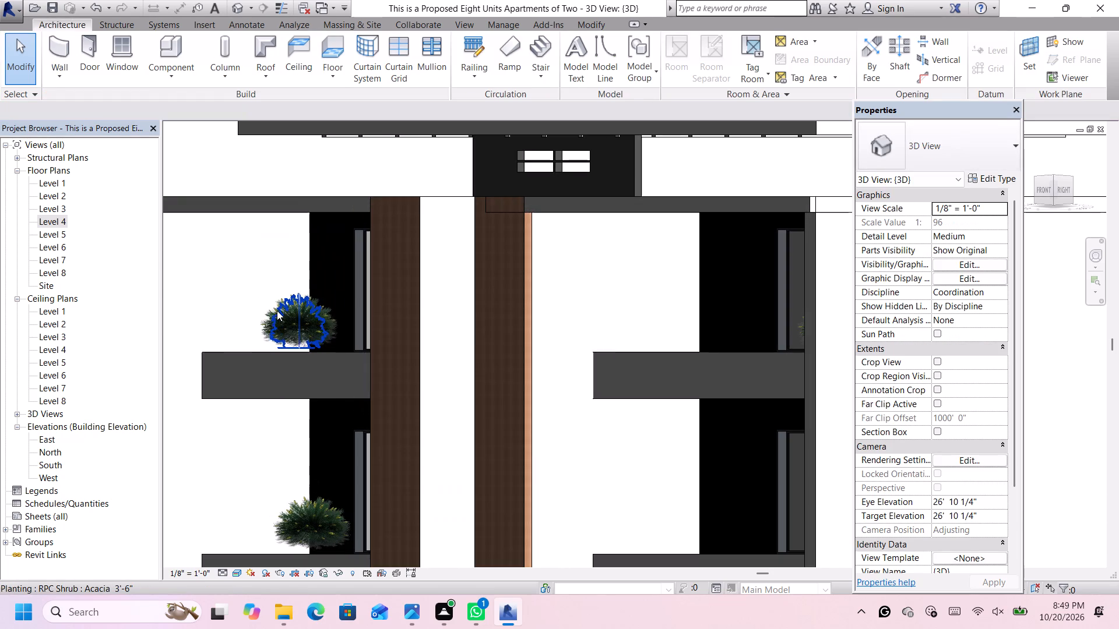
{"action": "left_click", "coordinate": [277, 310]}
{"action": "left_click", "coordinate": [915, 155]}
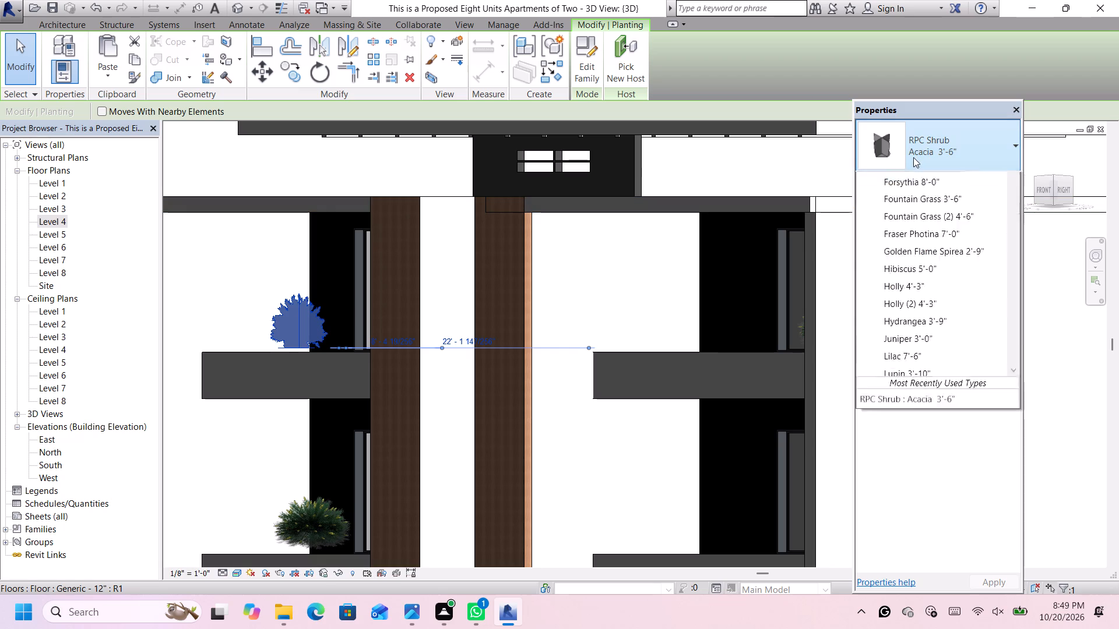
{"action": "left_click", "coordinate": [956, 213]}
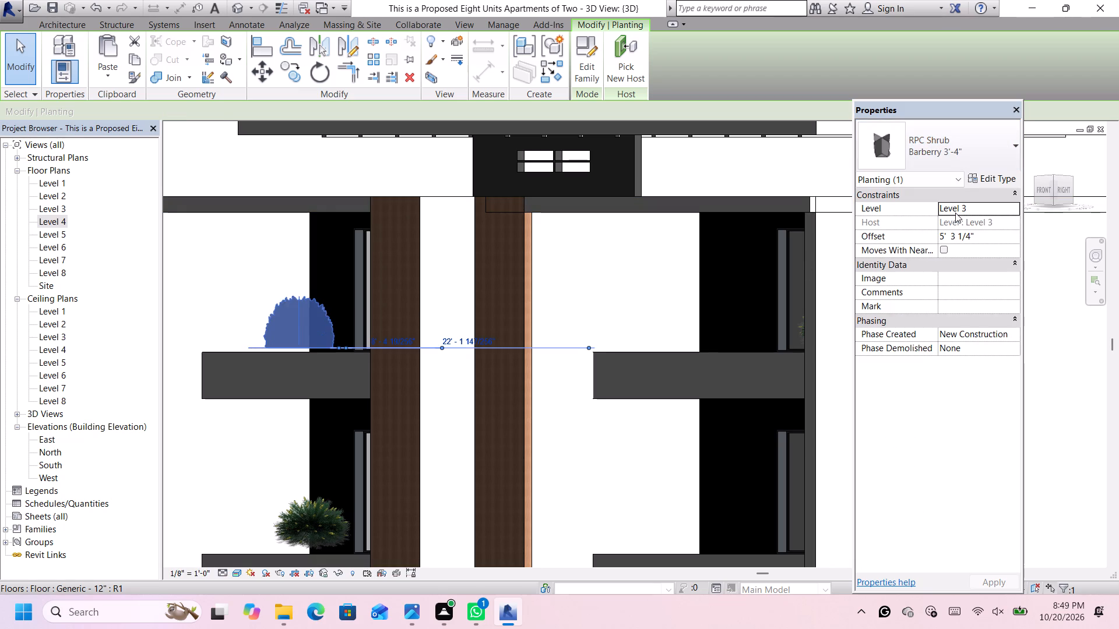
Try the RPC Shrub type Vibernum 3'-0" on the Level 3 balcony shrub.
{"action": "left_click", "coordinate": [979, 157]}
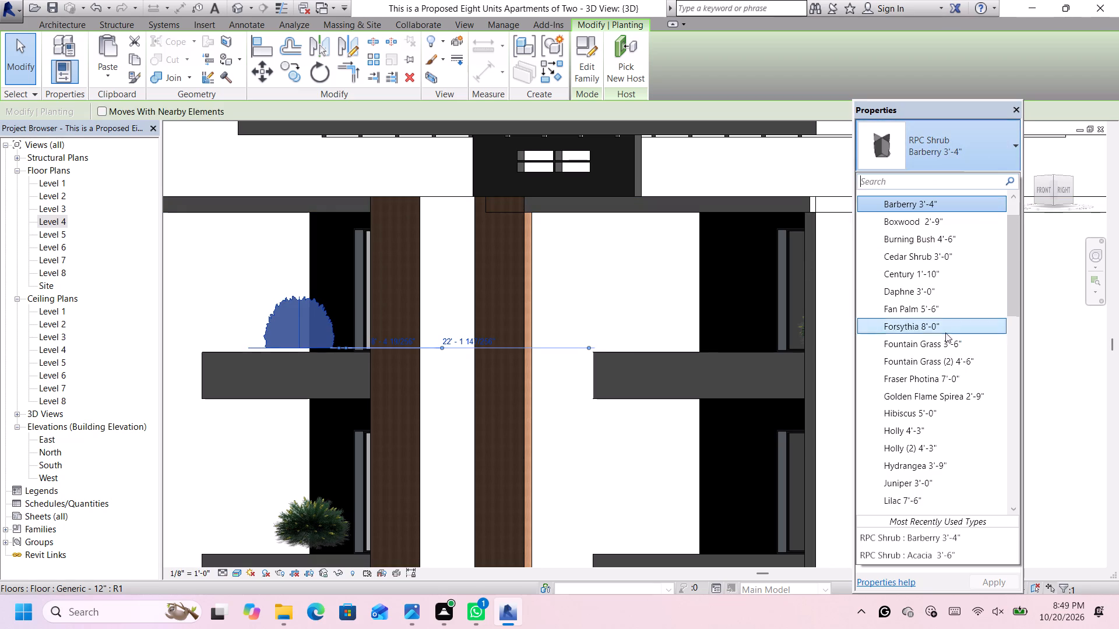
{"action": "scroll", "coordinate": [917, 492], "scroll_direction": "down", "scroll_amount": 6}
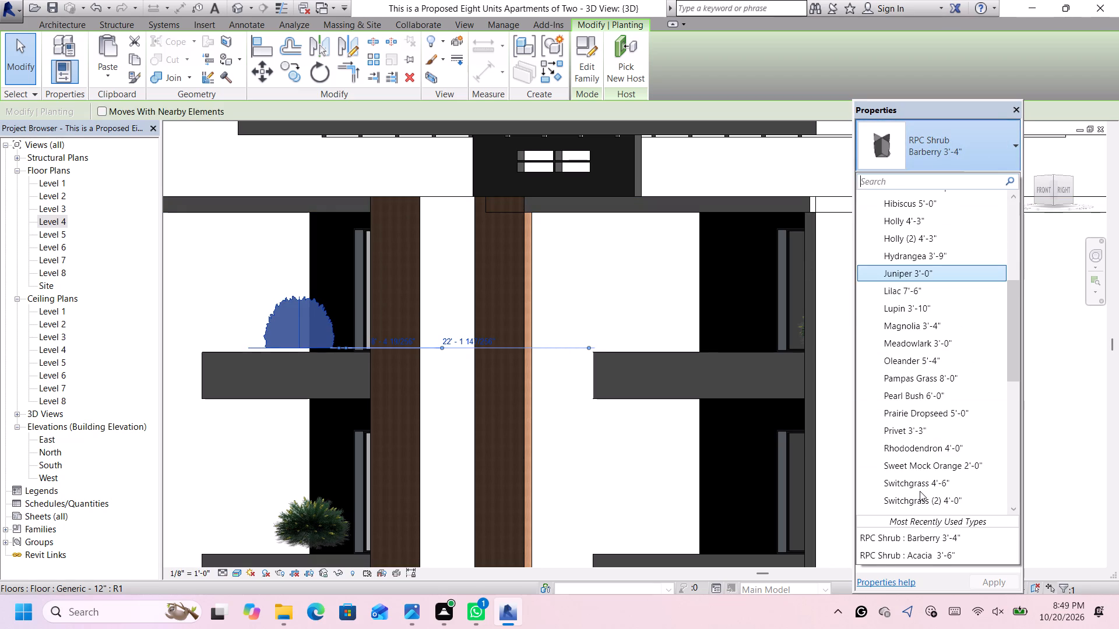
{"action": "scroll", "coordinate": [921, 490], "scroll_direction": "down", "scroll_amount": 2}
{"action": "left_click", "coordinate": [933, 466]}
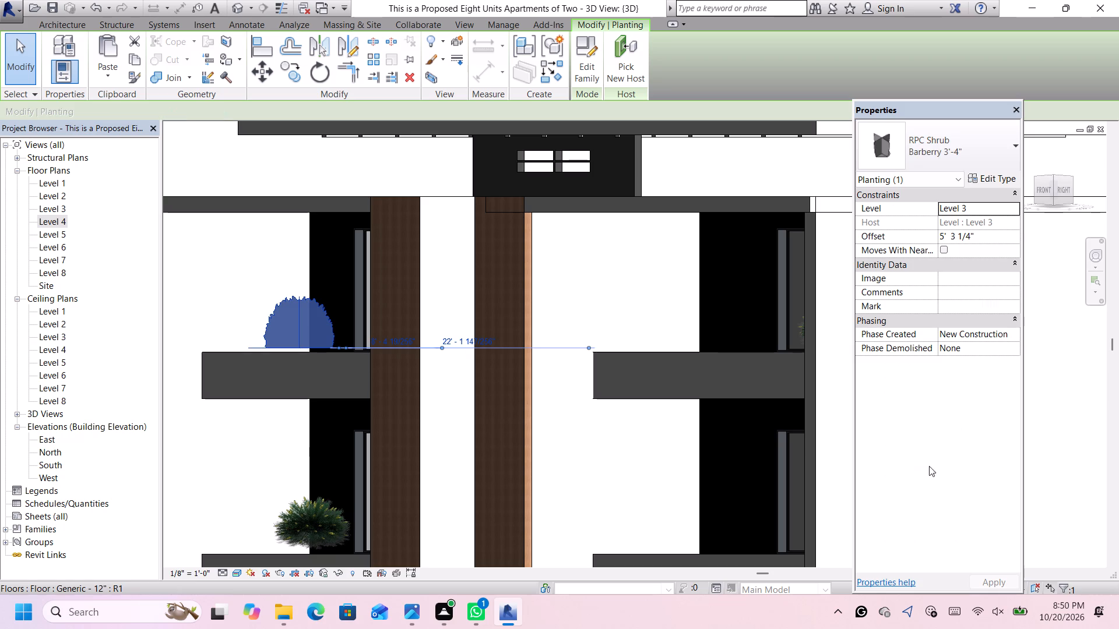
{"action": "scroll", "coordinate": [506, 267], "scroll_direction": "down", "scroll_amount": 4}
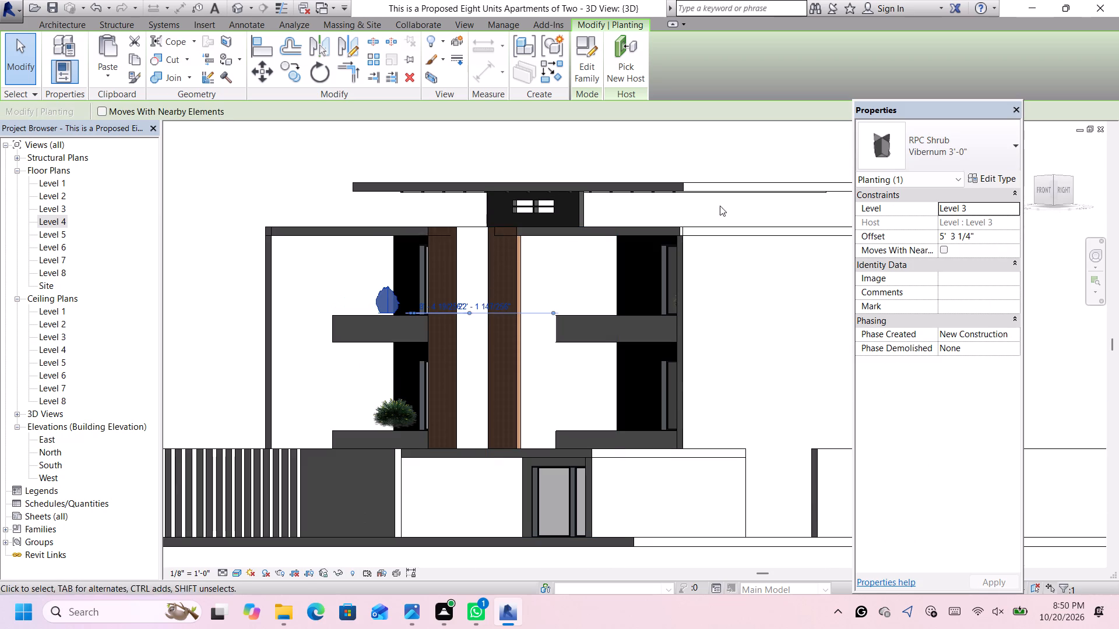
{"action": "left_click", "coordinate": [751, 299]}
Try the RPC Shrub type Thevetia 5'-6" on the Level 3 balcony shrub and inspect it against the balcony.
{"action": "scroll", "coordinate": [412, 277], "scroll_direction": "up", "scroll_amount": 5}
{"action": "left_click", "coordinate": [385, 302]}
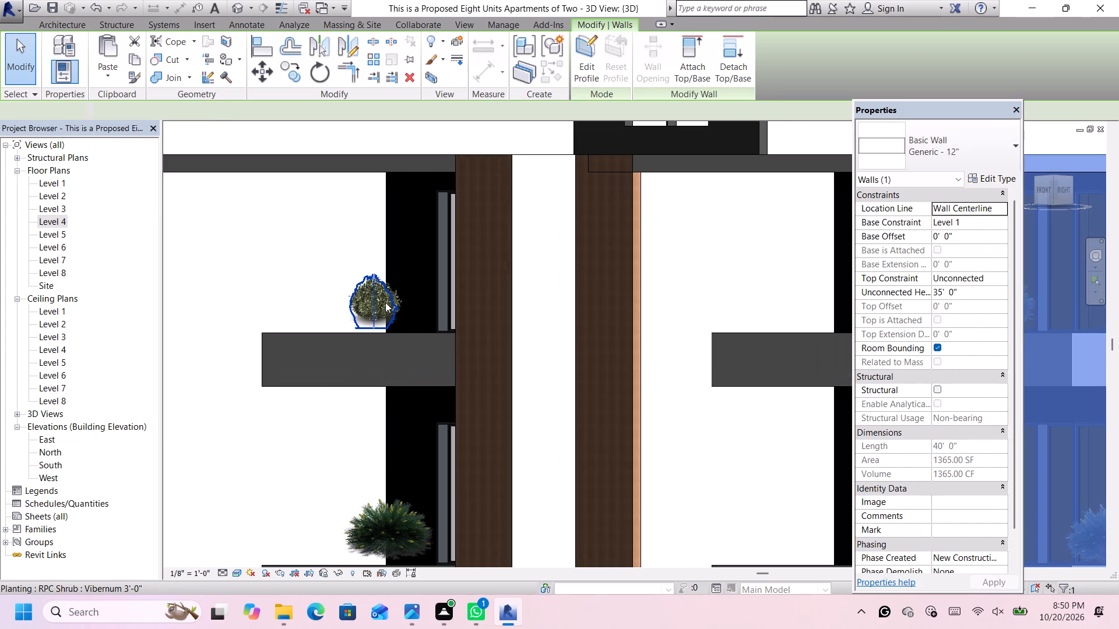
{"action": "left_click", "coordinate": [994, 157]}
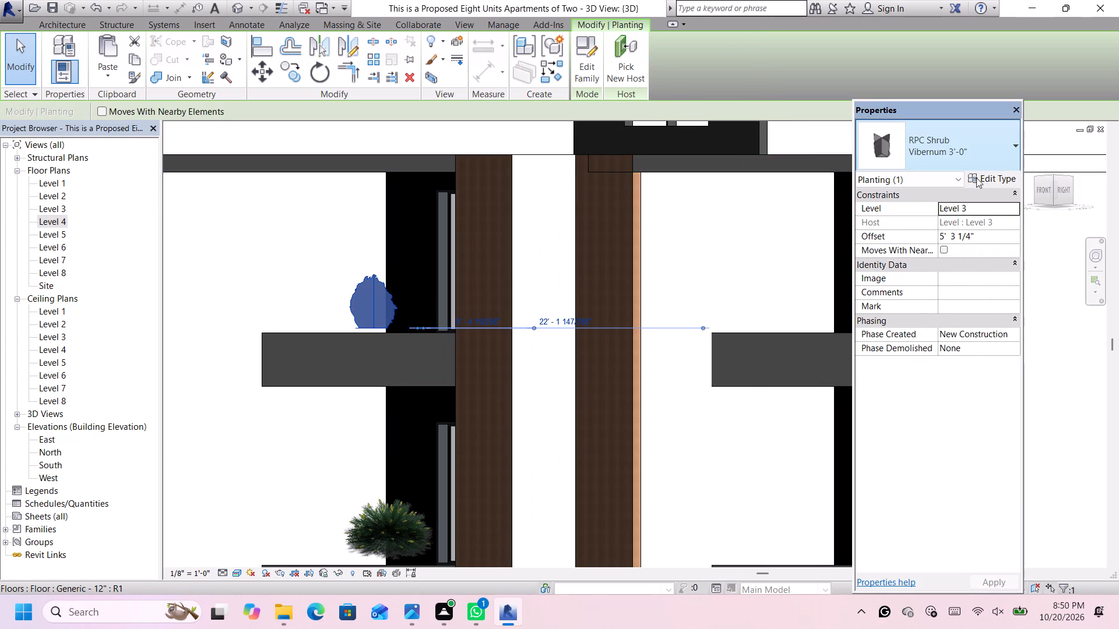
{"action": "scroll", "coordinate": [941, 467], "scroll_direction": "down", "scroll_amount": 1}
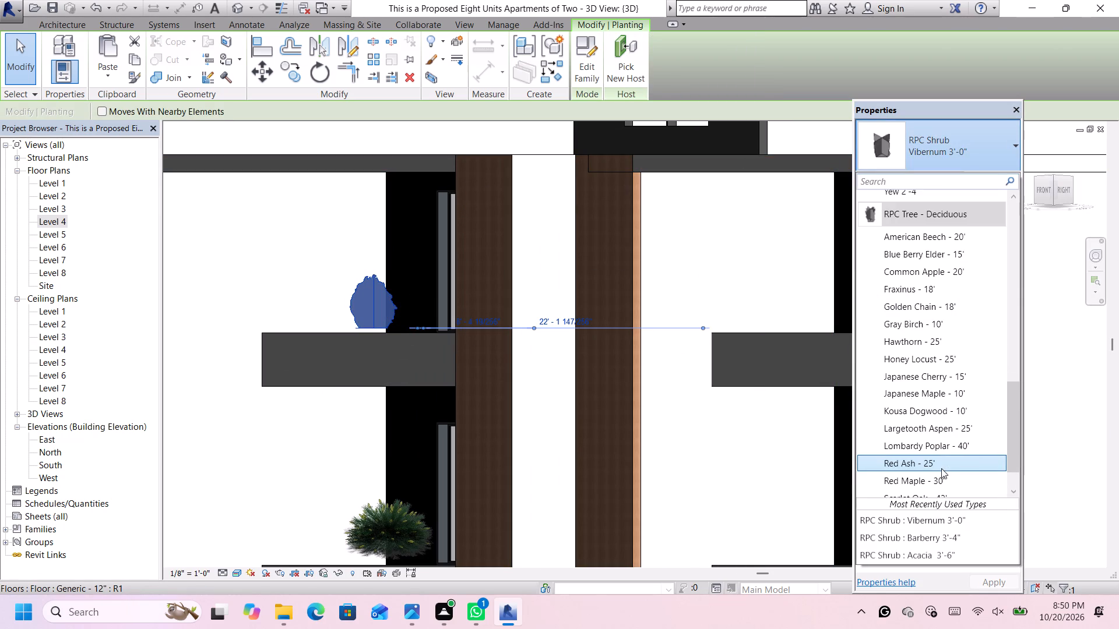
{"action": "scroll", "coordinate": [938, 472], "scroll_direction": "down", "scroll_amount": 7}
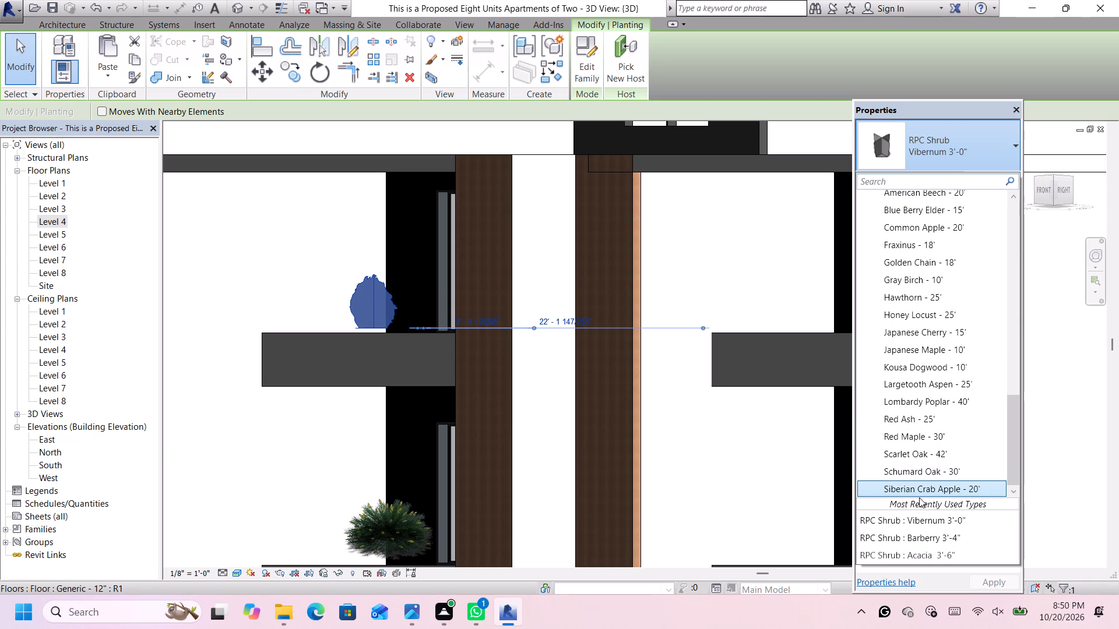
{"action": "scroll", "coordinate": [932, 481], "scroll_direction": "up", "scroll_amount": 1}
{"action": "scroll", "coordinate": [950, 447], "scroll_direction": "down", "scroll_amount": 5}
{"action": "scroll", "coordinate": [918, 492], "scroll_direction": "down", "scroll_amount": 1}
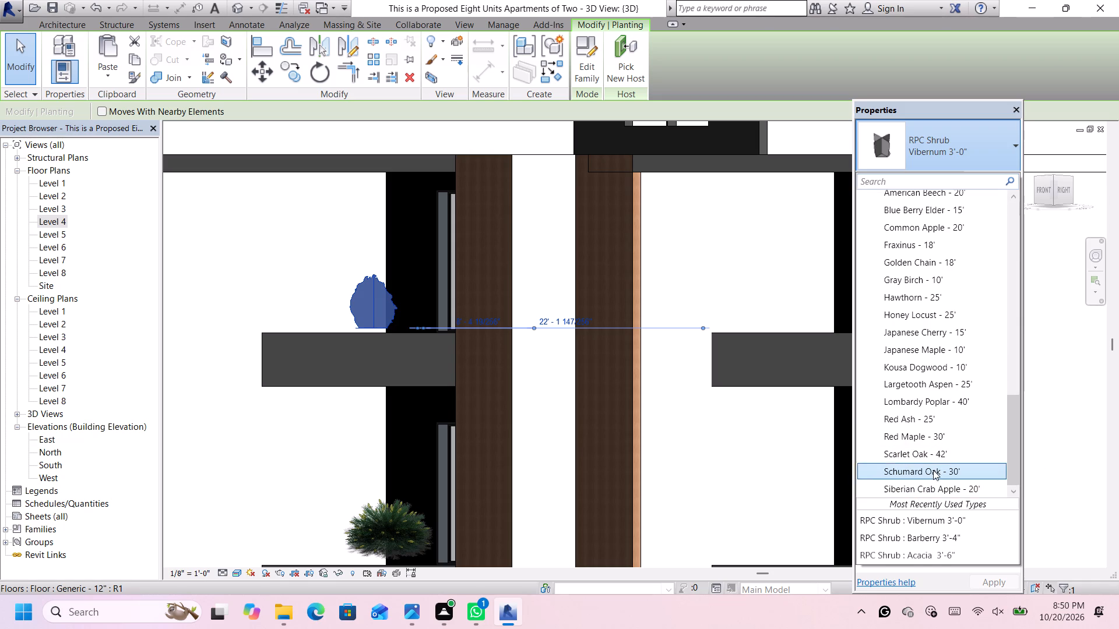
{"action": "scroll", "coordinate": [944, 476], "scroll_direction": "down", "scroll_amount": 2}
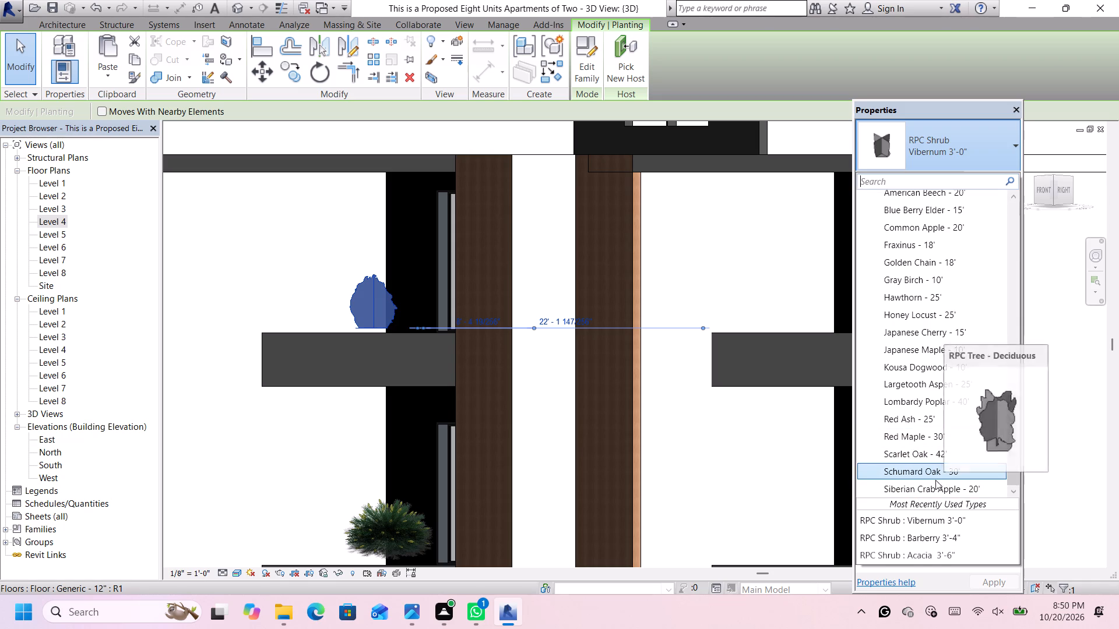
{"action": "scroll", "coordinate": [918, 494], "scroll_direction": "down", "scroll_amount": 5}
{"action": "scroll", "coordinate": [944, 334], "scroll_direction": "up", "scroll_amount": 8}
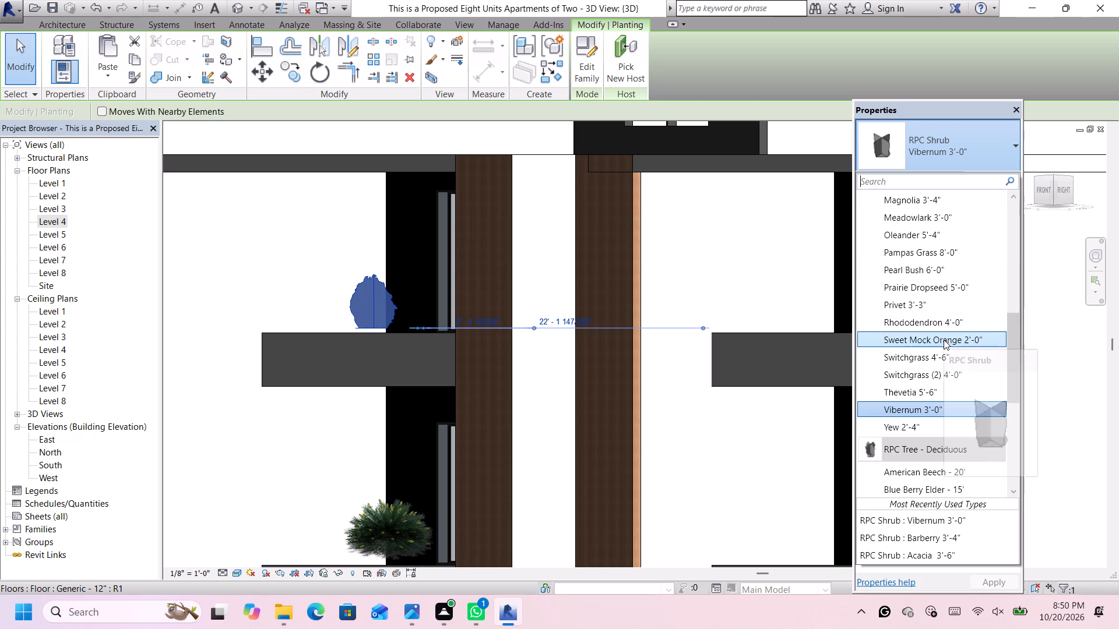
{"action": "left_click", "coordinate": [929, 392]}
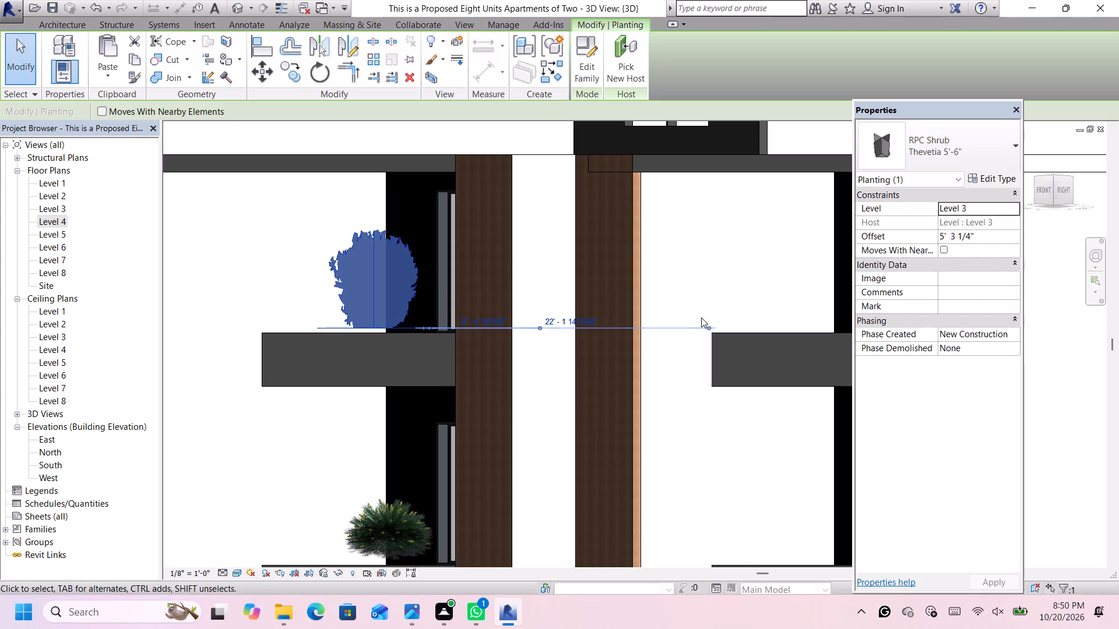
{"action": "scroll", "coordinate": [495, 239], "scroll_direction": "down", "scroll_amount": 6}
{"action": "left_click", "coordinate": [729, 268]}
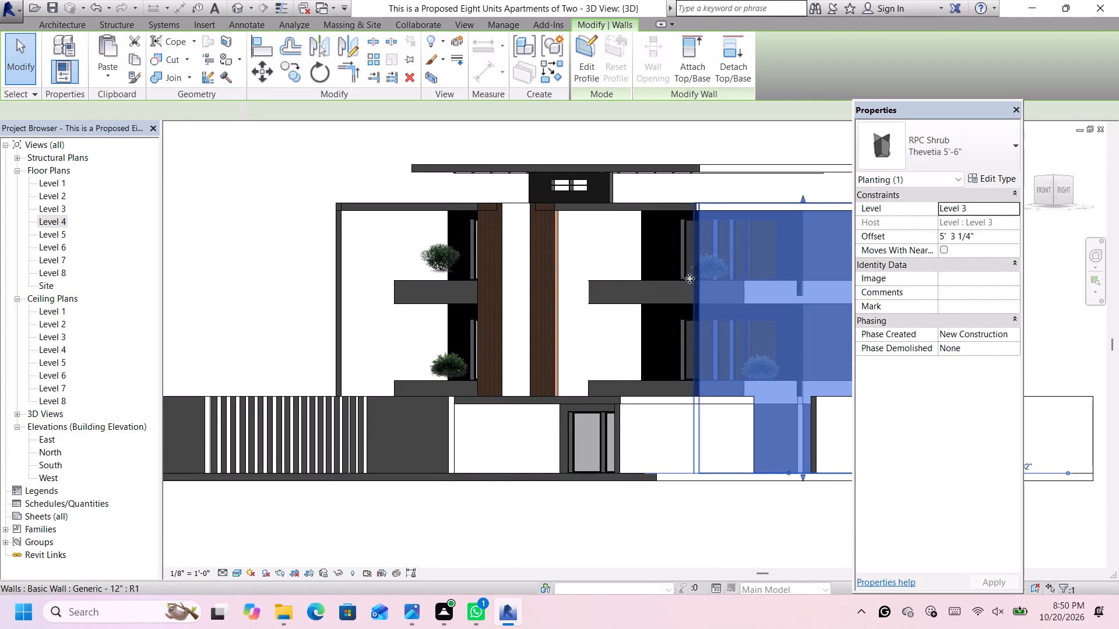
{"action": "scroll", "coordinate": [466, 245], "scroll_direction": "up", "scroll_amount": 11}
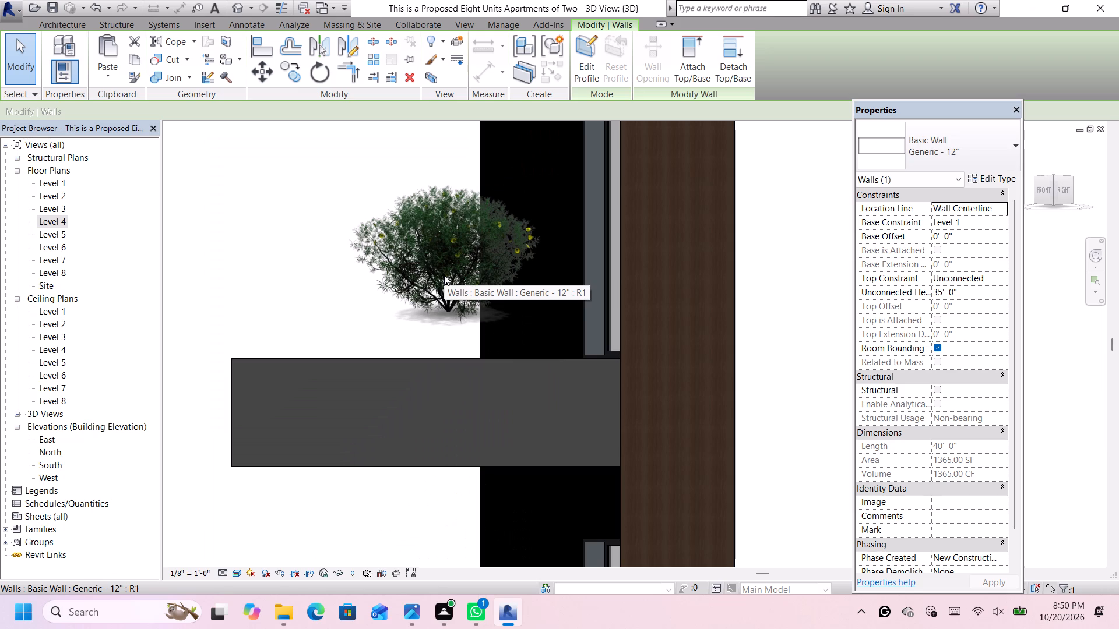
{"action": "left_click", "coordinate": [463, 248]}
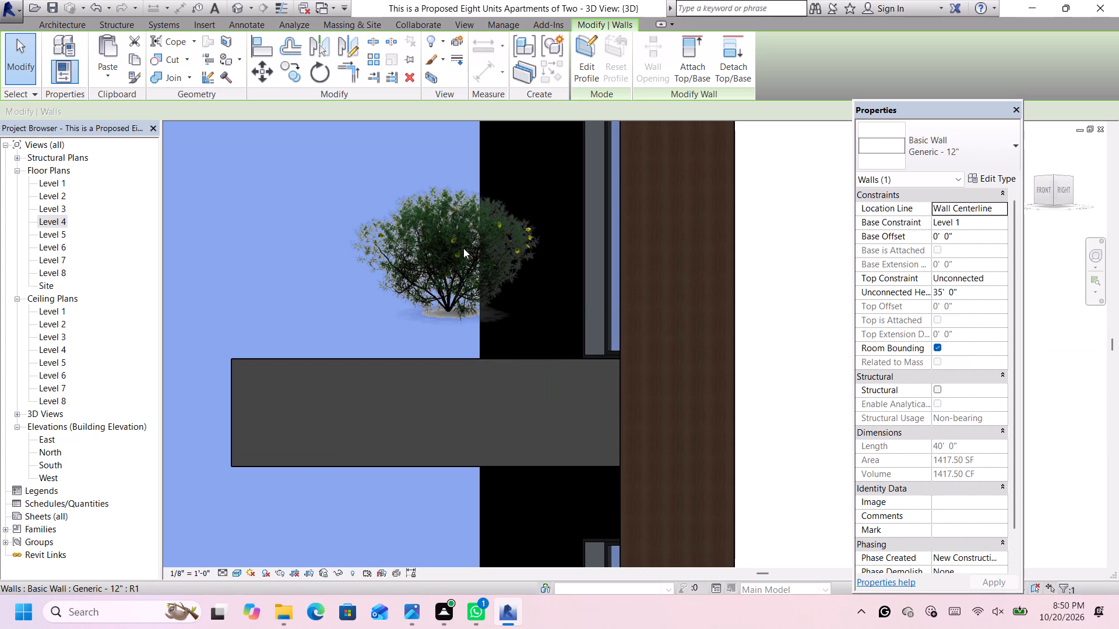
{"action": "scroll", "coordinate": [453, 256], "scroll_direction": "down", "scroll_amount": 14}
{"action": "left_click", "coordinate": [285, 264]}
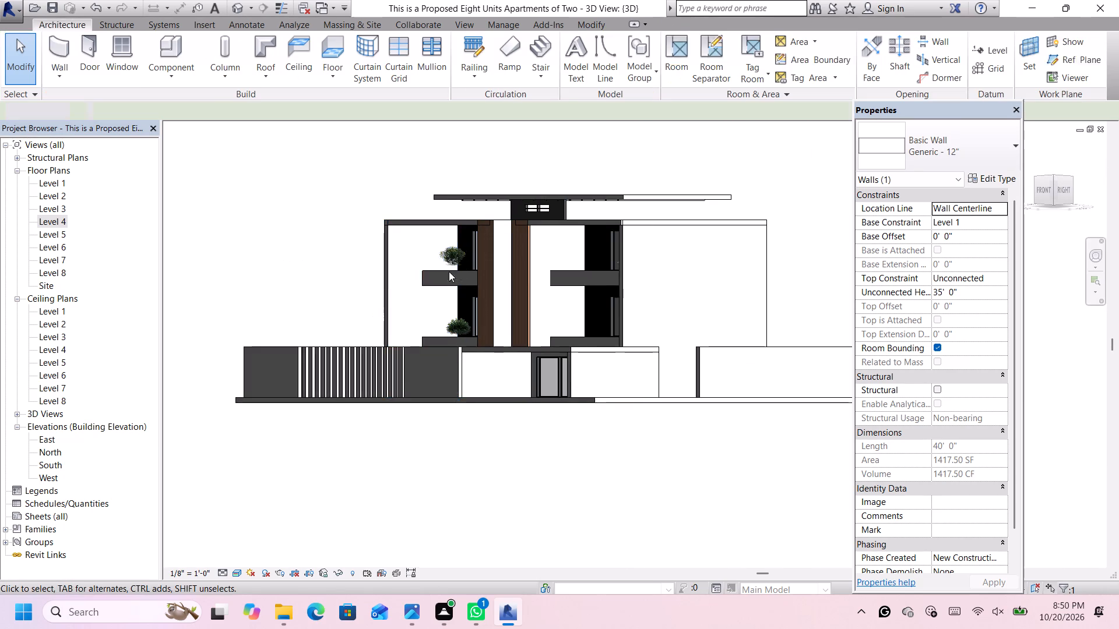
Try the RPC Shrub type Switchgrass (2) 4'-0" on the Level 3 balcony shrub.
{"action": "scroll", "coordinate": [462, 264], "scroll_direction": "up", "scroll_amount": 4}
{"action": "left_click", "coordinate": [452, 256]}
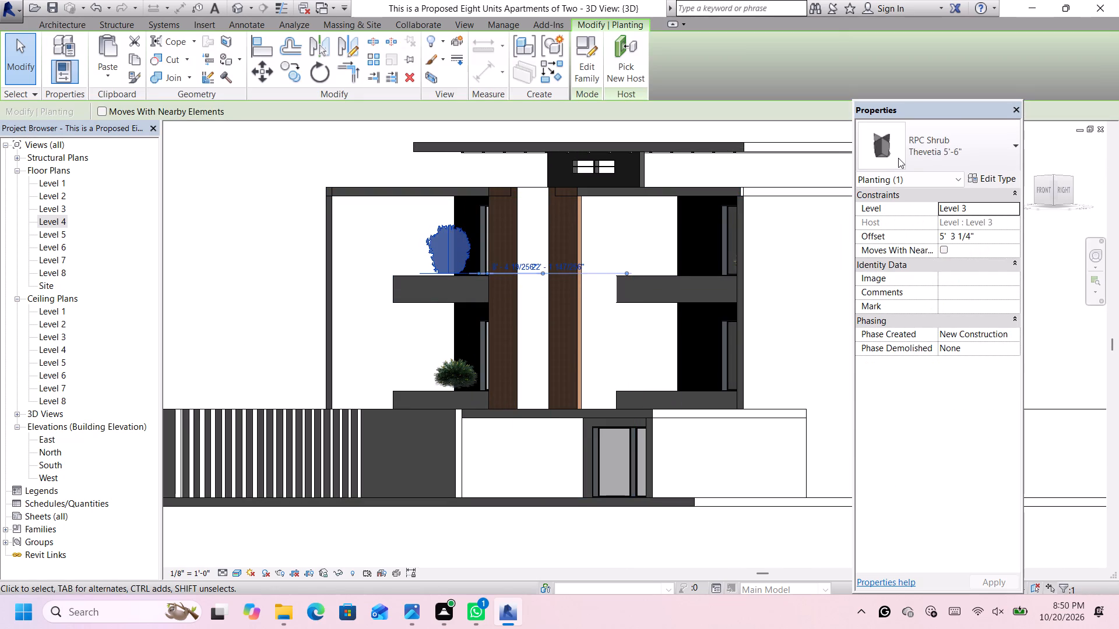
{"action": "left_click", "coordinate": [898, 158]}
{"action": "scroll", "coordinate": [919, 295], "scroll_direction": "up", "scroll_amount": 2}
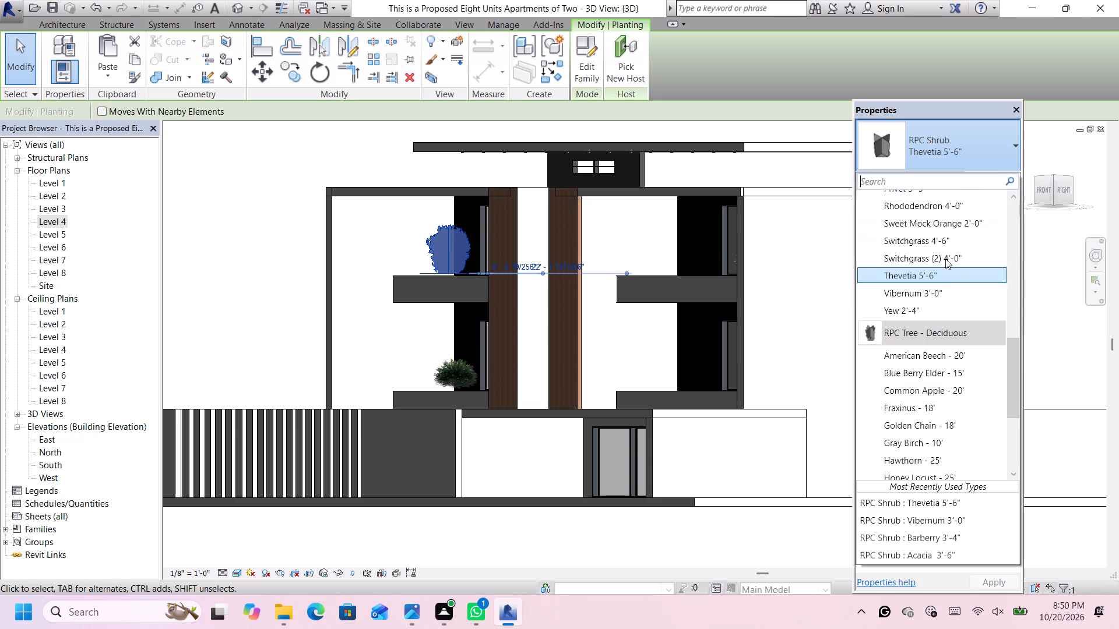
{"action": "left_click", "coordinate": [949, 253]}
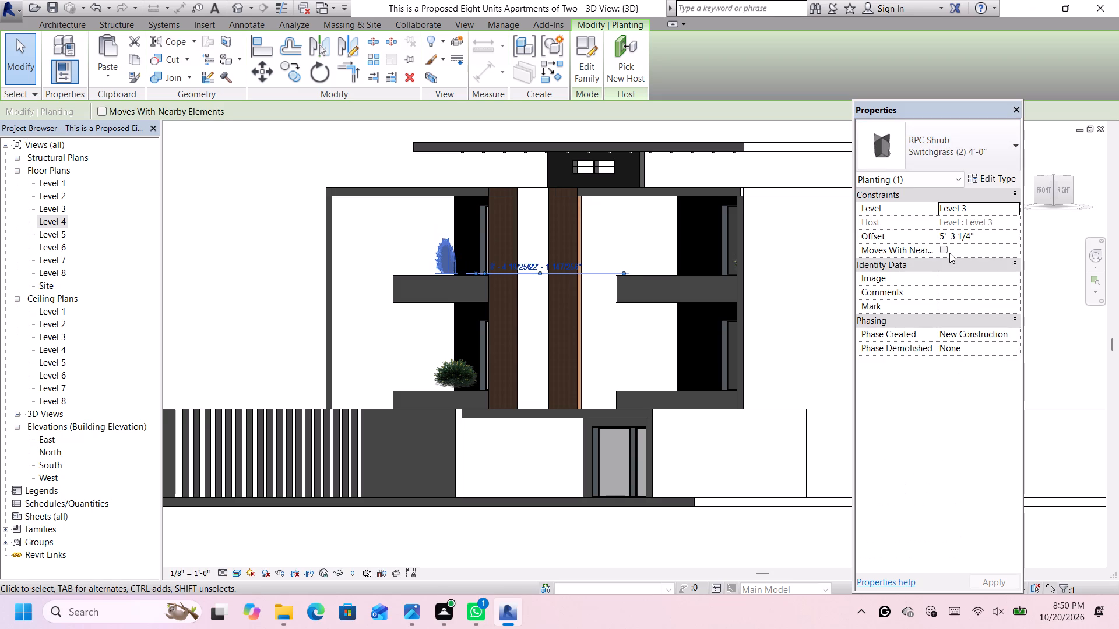
Change the Level 3 balcony shrub to the RPC Shrub type Switchgrass 4'-6".
{"action": "left_click", "coordinate": [953, 152]}
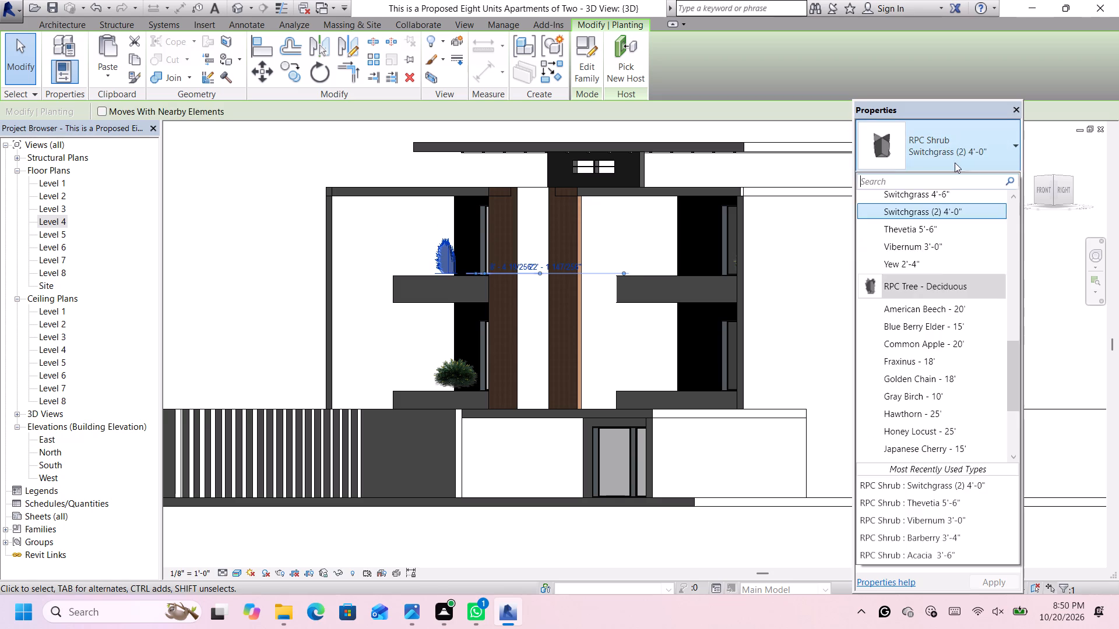
{"action": "scroll", "coordinate": [931, 284], "scroll_direction": "up", "scroll_amount": 2}
{"action": "left_click", "coordinate": [935, 259]}
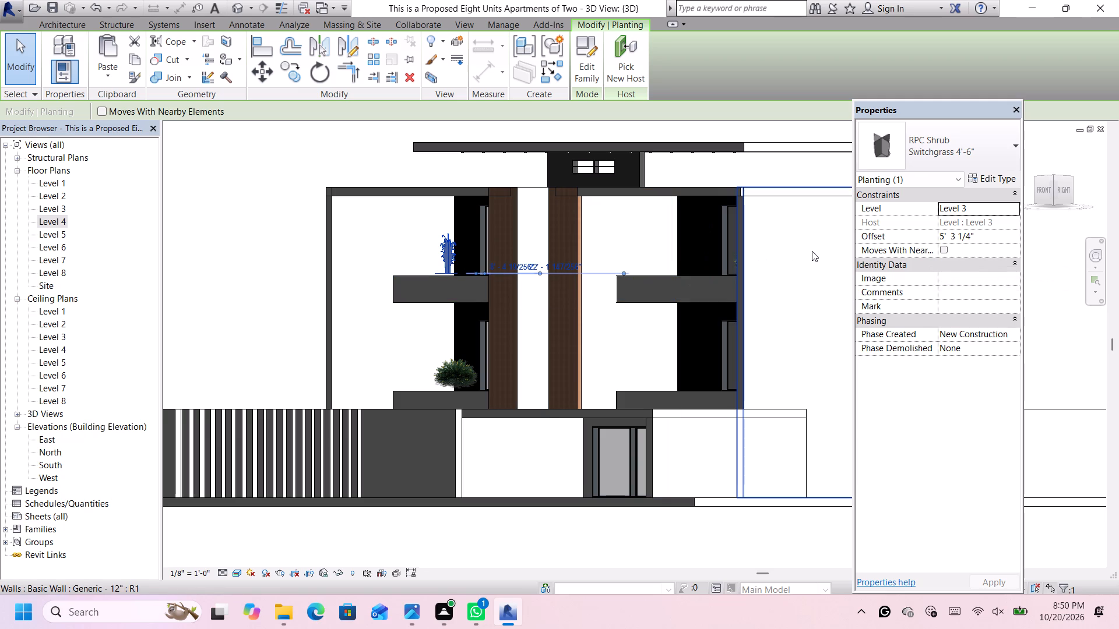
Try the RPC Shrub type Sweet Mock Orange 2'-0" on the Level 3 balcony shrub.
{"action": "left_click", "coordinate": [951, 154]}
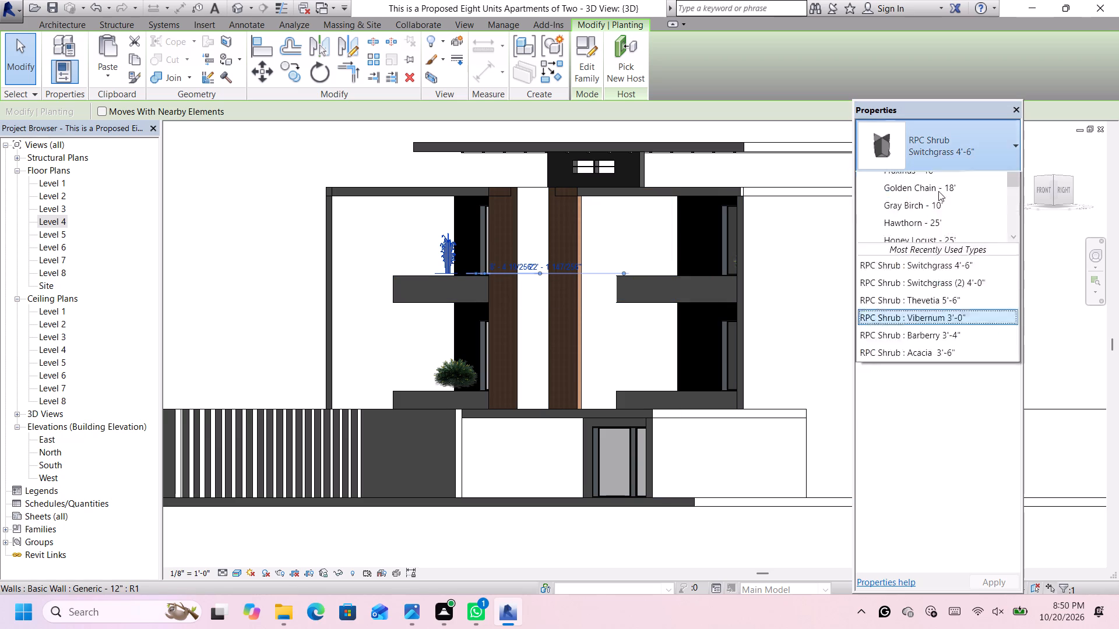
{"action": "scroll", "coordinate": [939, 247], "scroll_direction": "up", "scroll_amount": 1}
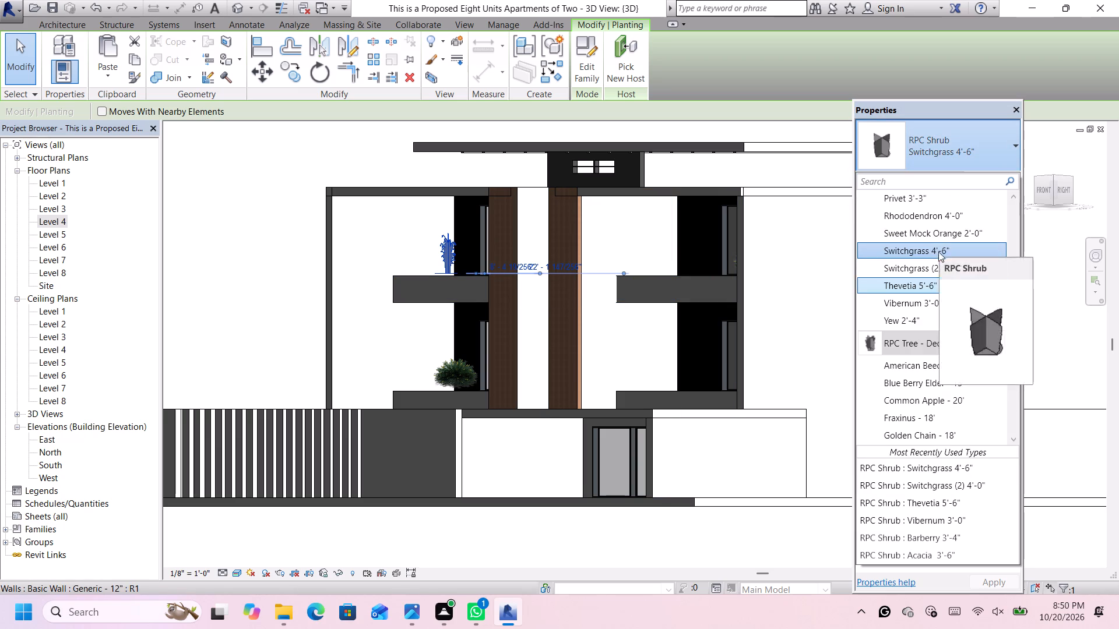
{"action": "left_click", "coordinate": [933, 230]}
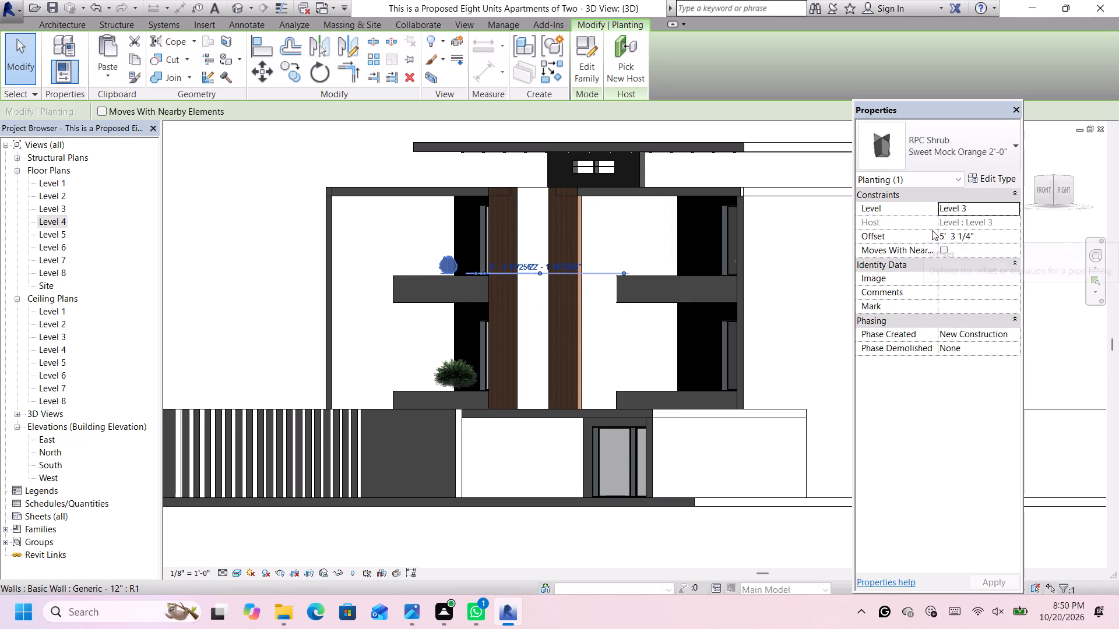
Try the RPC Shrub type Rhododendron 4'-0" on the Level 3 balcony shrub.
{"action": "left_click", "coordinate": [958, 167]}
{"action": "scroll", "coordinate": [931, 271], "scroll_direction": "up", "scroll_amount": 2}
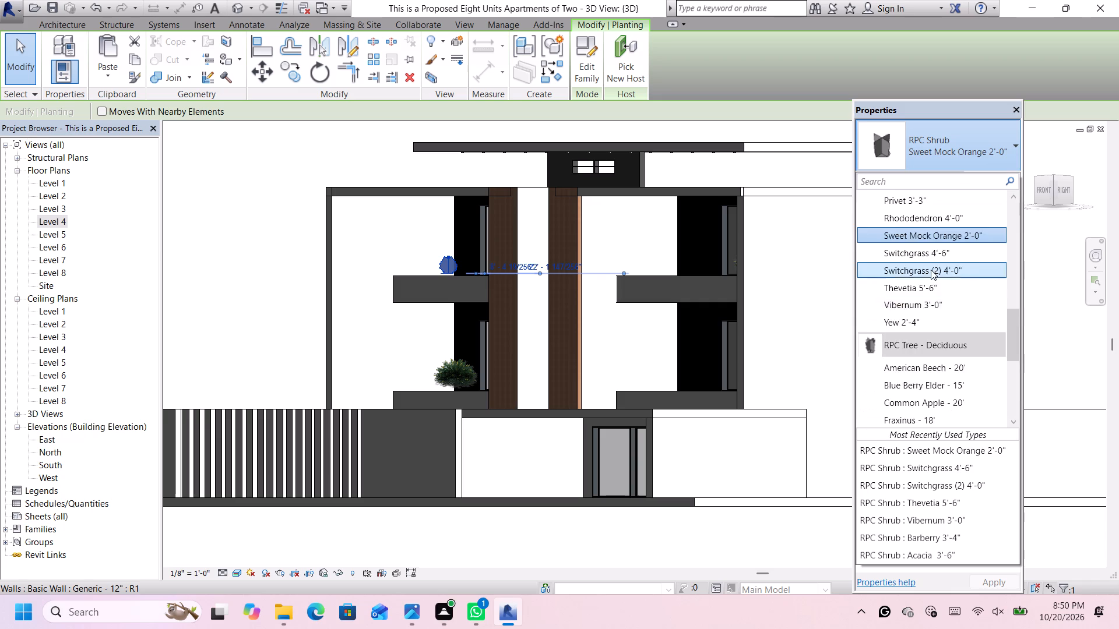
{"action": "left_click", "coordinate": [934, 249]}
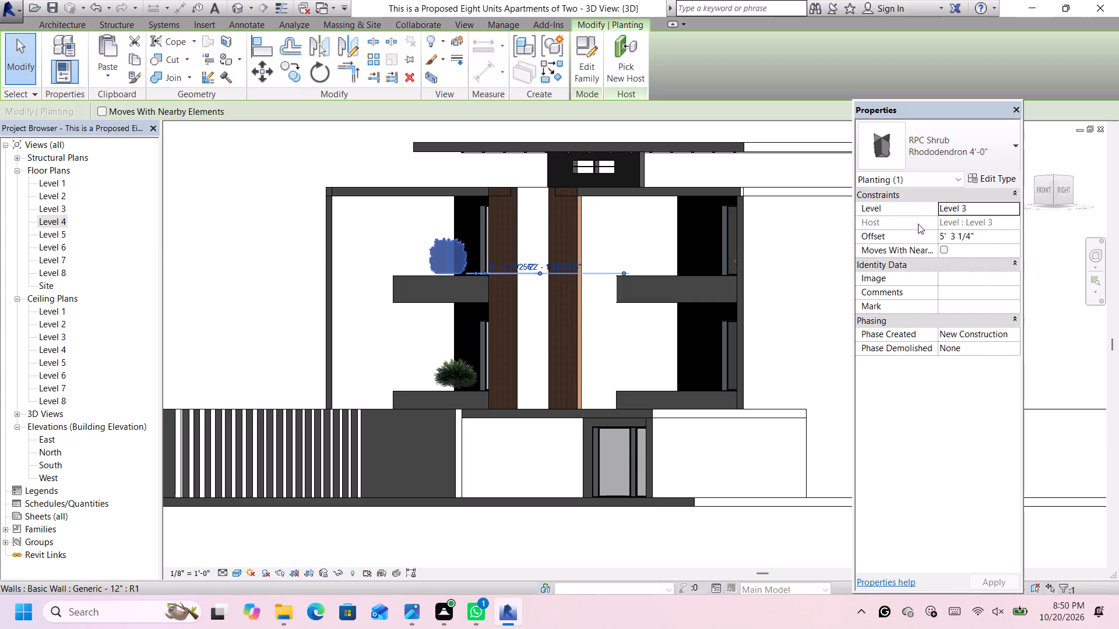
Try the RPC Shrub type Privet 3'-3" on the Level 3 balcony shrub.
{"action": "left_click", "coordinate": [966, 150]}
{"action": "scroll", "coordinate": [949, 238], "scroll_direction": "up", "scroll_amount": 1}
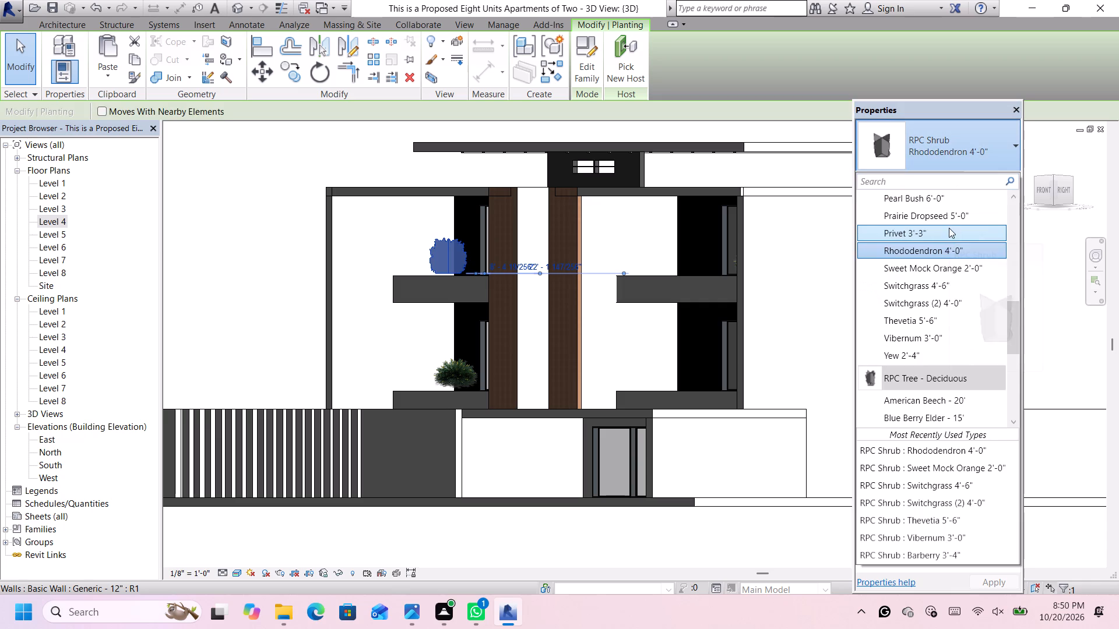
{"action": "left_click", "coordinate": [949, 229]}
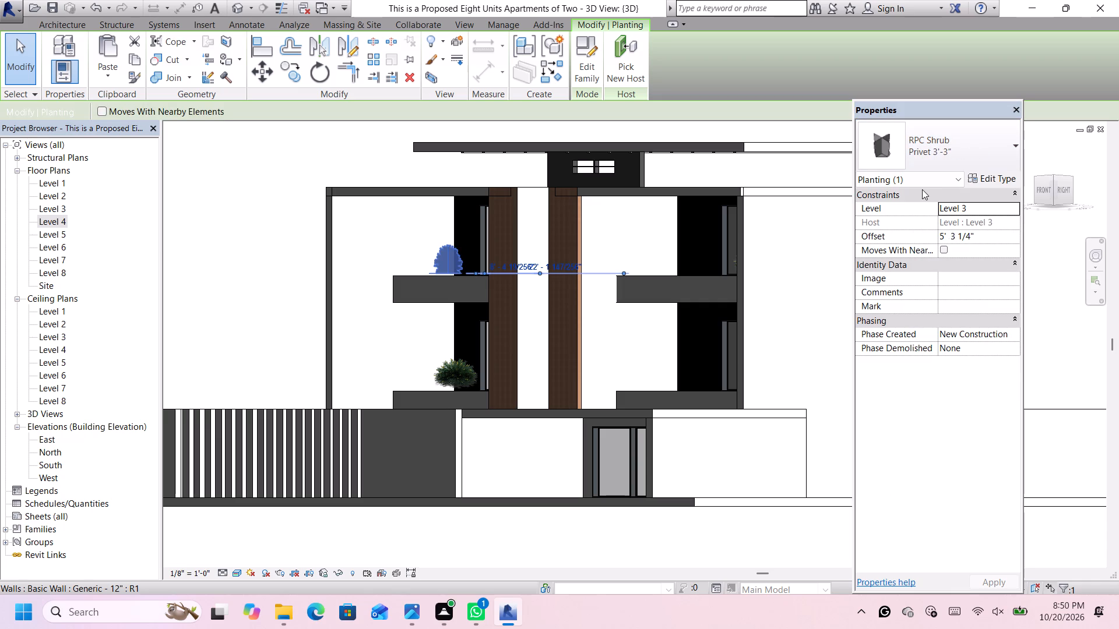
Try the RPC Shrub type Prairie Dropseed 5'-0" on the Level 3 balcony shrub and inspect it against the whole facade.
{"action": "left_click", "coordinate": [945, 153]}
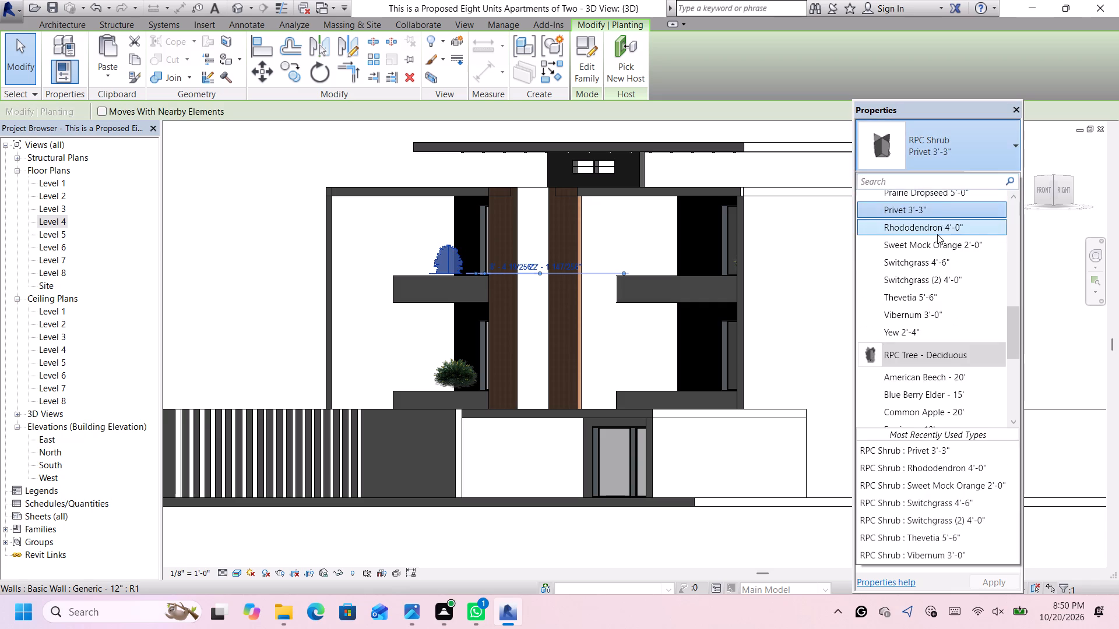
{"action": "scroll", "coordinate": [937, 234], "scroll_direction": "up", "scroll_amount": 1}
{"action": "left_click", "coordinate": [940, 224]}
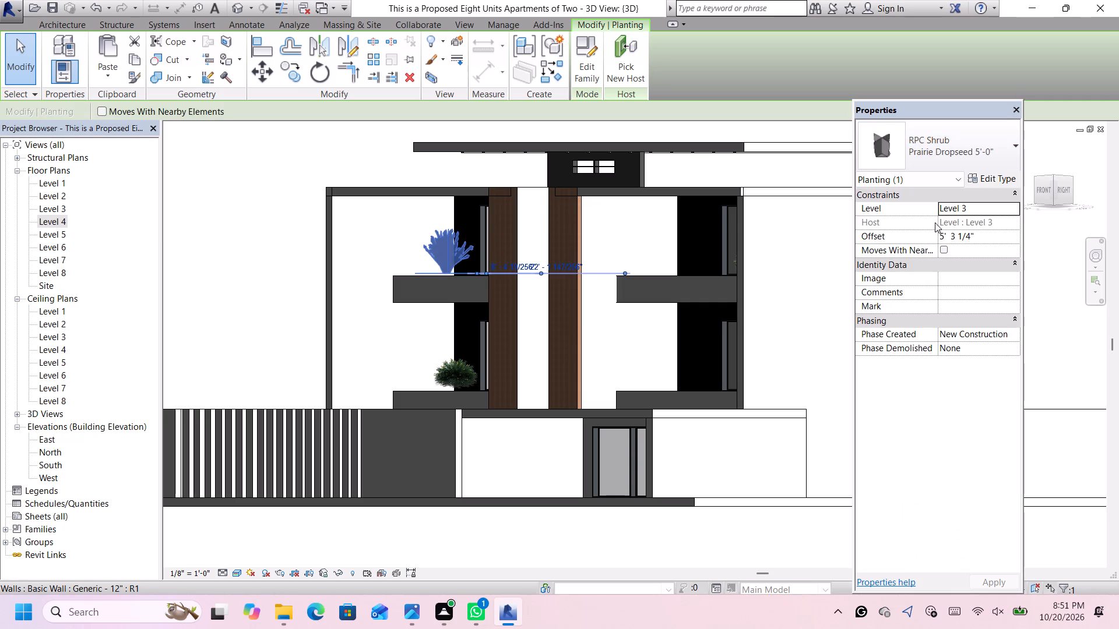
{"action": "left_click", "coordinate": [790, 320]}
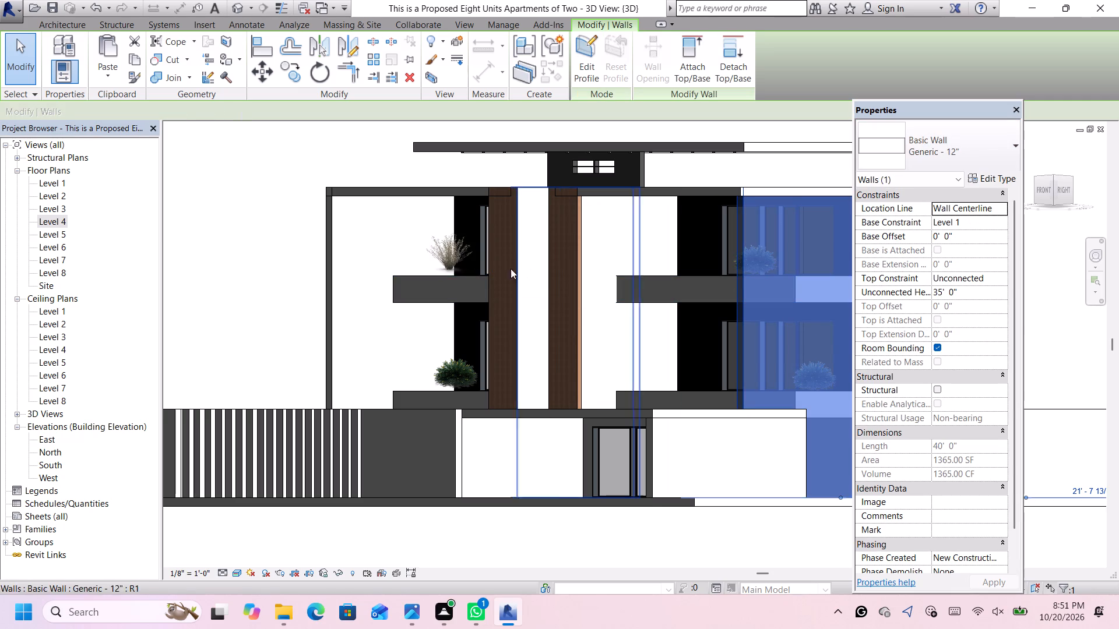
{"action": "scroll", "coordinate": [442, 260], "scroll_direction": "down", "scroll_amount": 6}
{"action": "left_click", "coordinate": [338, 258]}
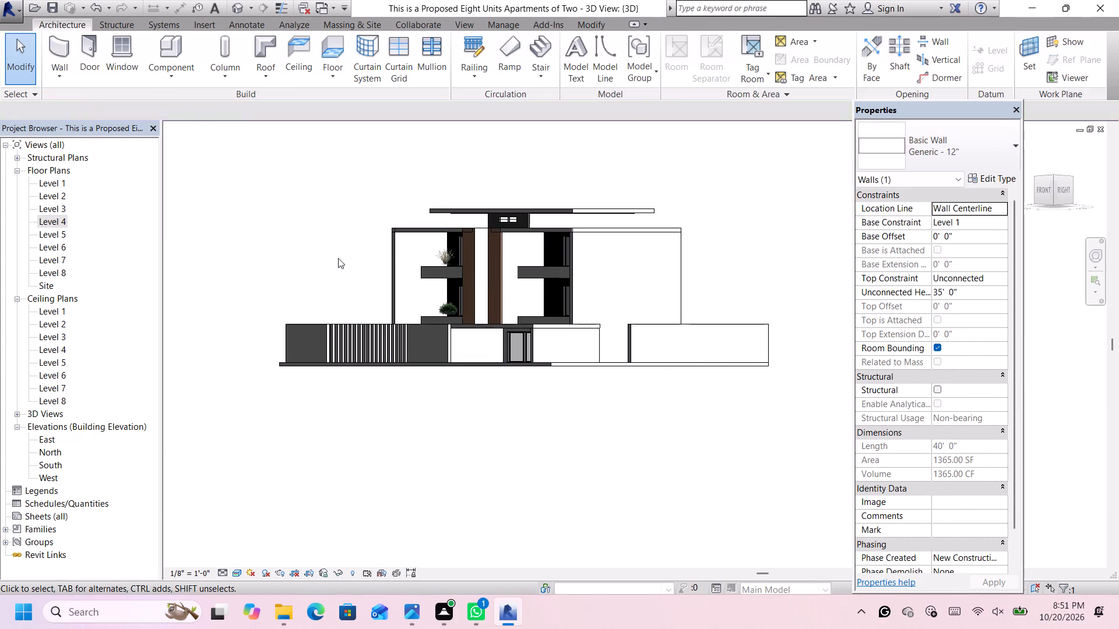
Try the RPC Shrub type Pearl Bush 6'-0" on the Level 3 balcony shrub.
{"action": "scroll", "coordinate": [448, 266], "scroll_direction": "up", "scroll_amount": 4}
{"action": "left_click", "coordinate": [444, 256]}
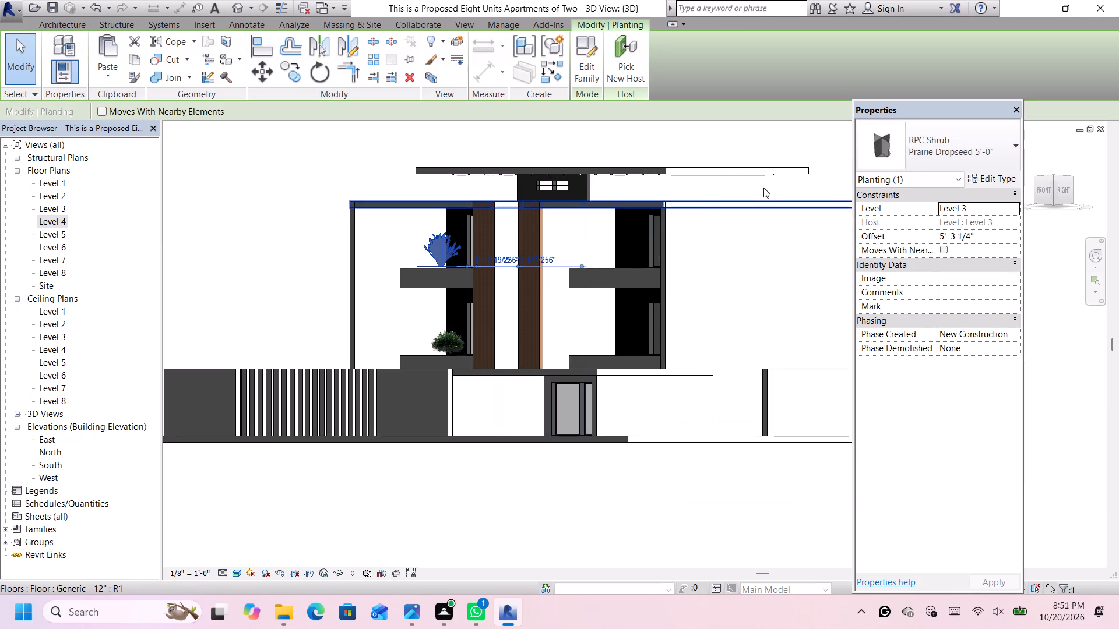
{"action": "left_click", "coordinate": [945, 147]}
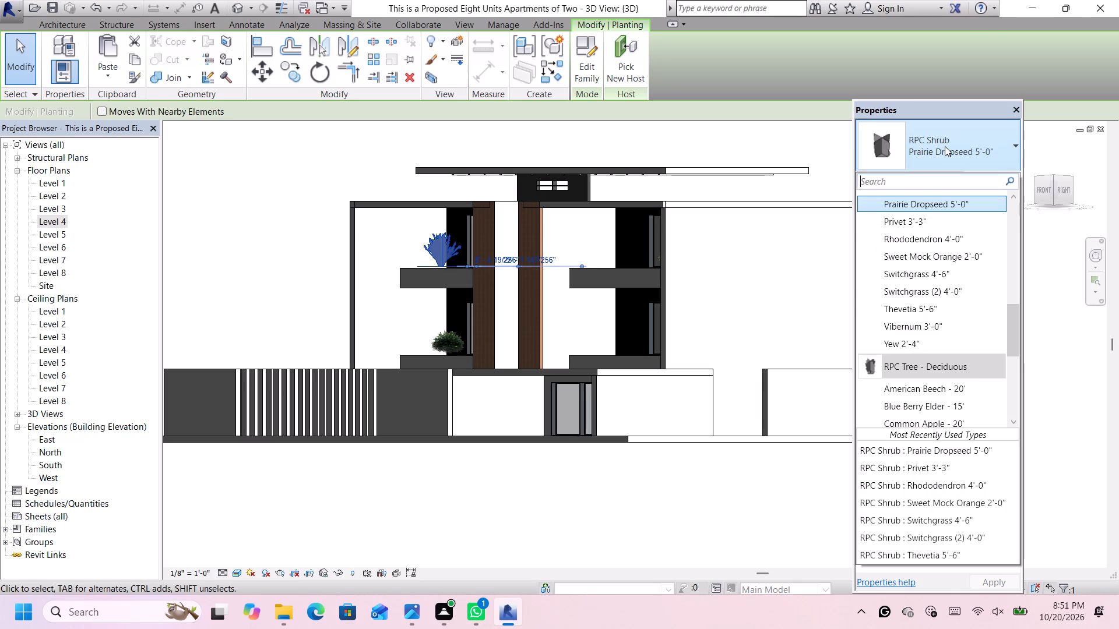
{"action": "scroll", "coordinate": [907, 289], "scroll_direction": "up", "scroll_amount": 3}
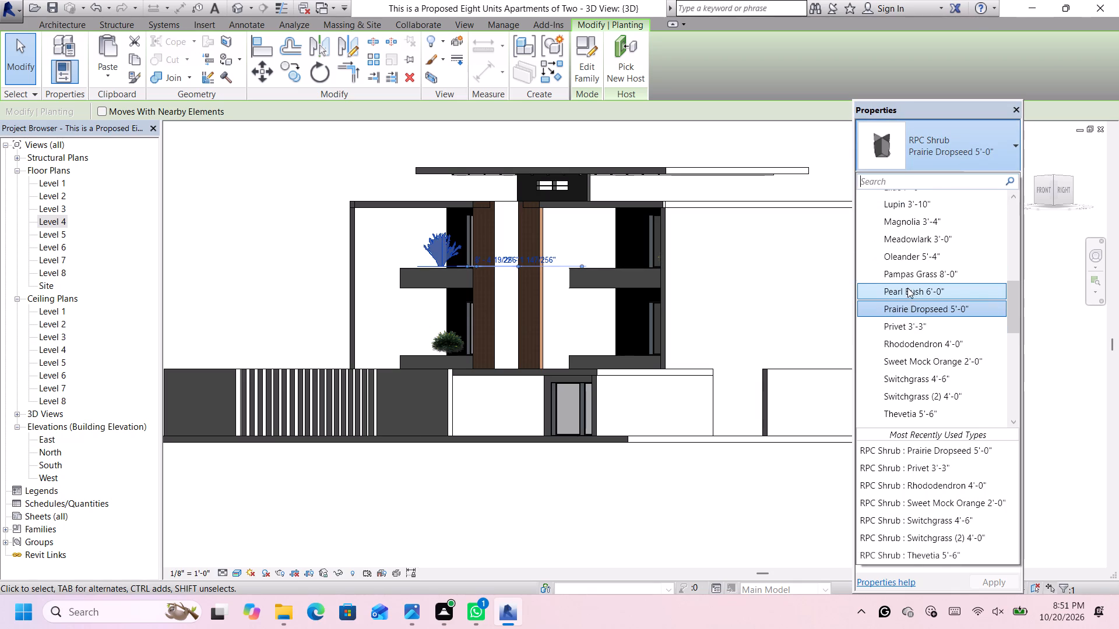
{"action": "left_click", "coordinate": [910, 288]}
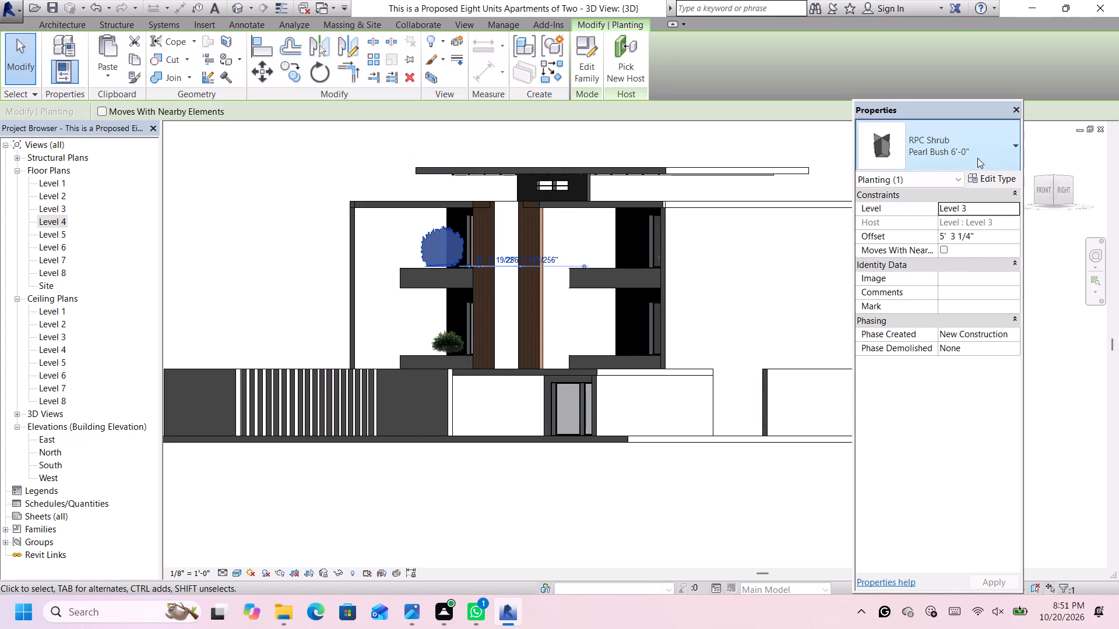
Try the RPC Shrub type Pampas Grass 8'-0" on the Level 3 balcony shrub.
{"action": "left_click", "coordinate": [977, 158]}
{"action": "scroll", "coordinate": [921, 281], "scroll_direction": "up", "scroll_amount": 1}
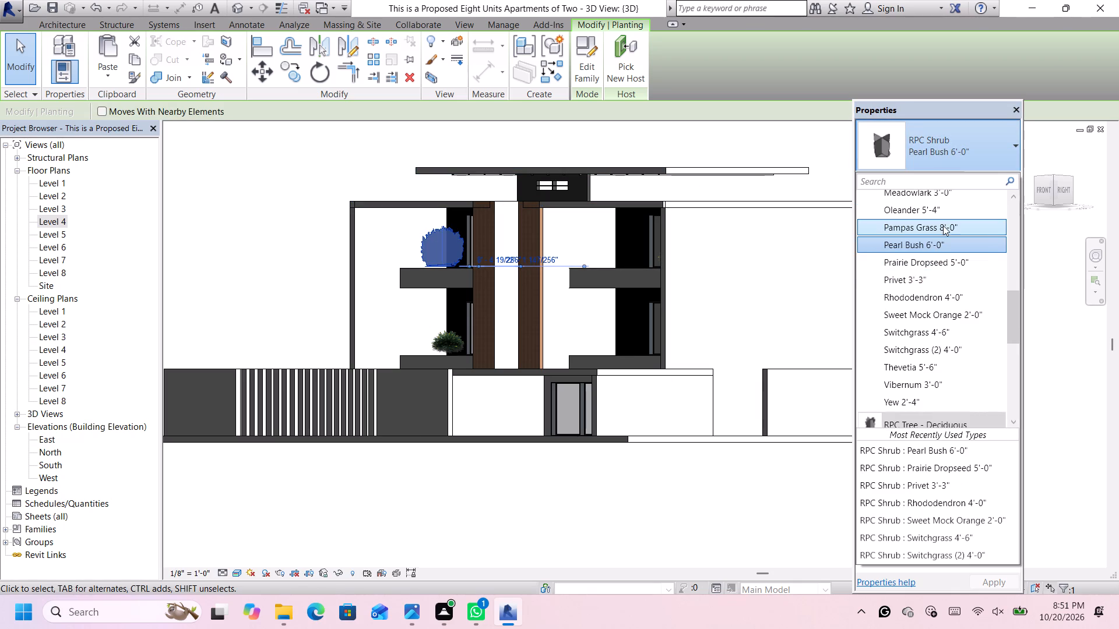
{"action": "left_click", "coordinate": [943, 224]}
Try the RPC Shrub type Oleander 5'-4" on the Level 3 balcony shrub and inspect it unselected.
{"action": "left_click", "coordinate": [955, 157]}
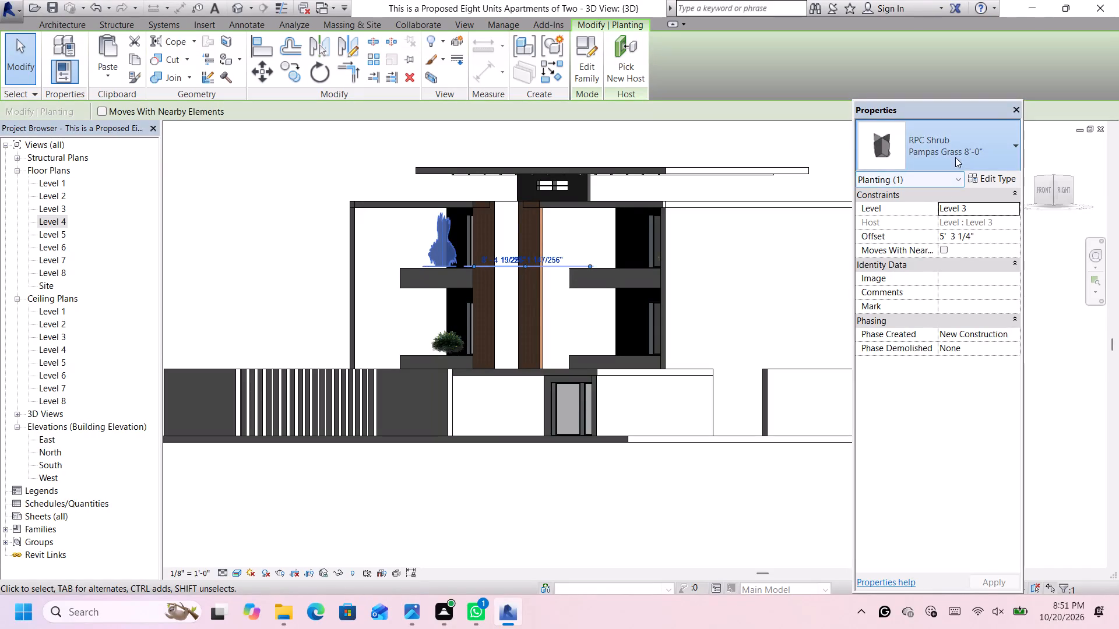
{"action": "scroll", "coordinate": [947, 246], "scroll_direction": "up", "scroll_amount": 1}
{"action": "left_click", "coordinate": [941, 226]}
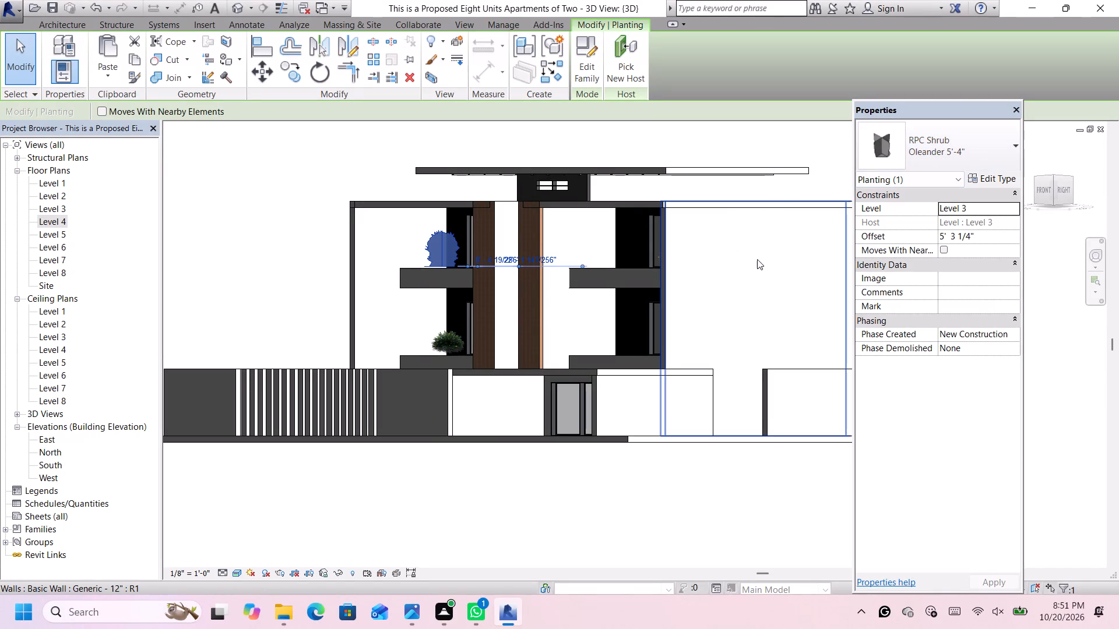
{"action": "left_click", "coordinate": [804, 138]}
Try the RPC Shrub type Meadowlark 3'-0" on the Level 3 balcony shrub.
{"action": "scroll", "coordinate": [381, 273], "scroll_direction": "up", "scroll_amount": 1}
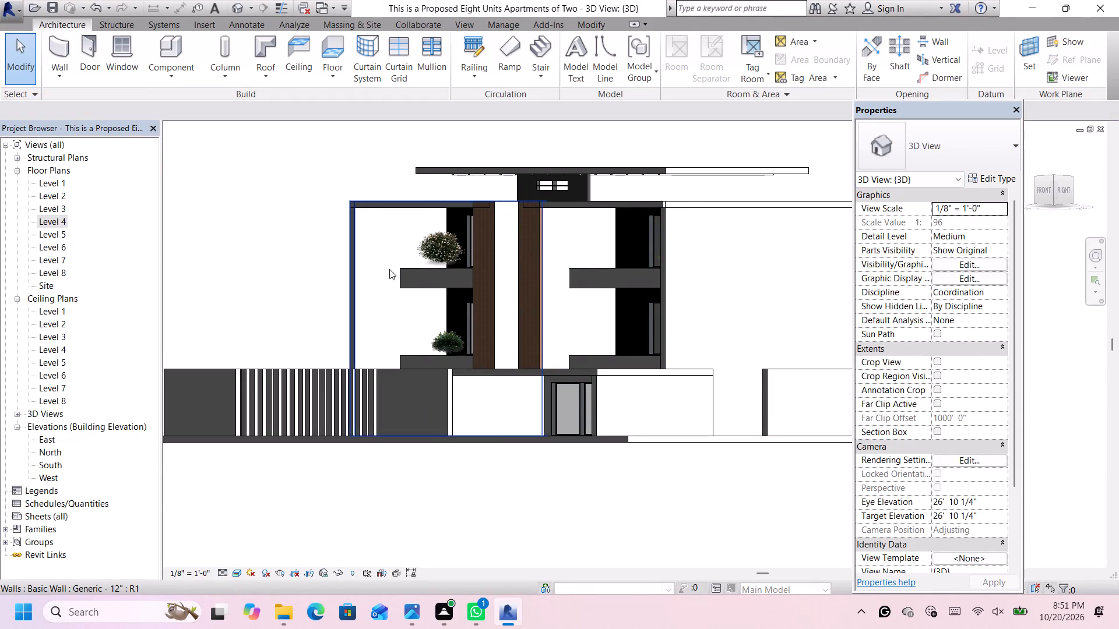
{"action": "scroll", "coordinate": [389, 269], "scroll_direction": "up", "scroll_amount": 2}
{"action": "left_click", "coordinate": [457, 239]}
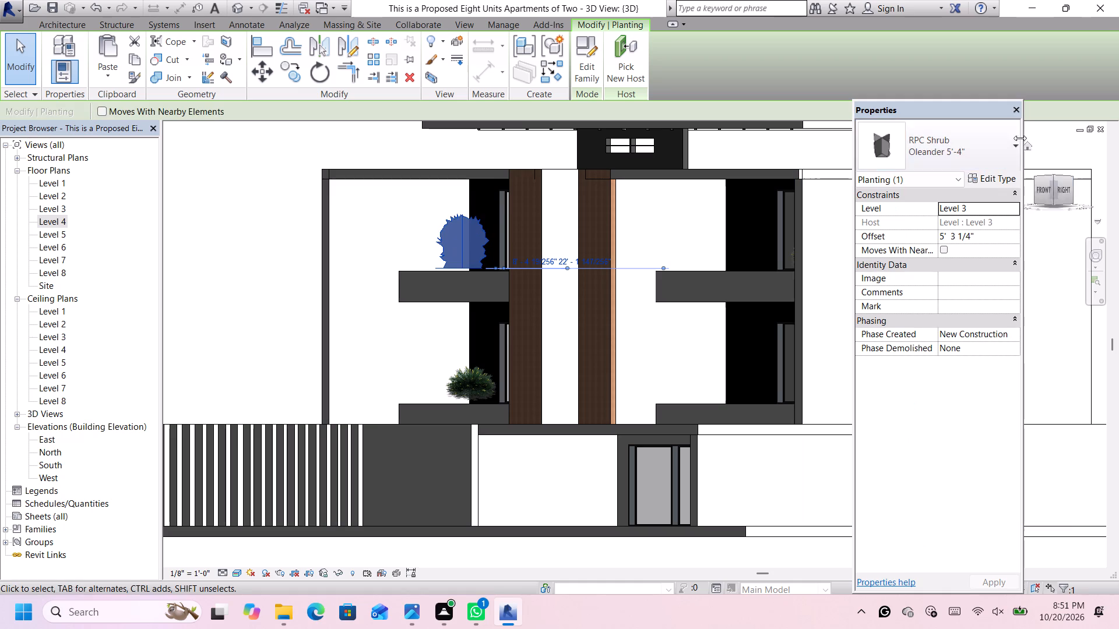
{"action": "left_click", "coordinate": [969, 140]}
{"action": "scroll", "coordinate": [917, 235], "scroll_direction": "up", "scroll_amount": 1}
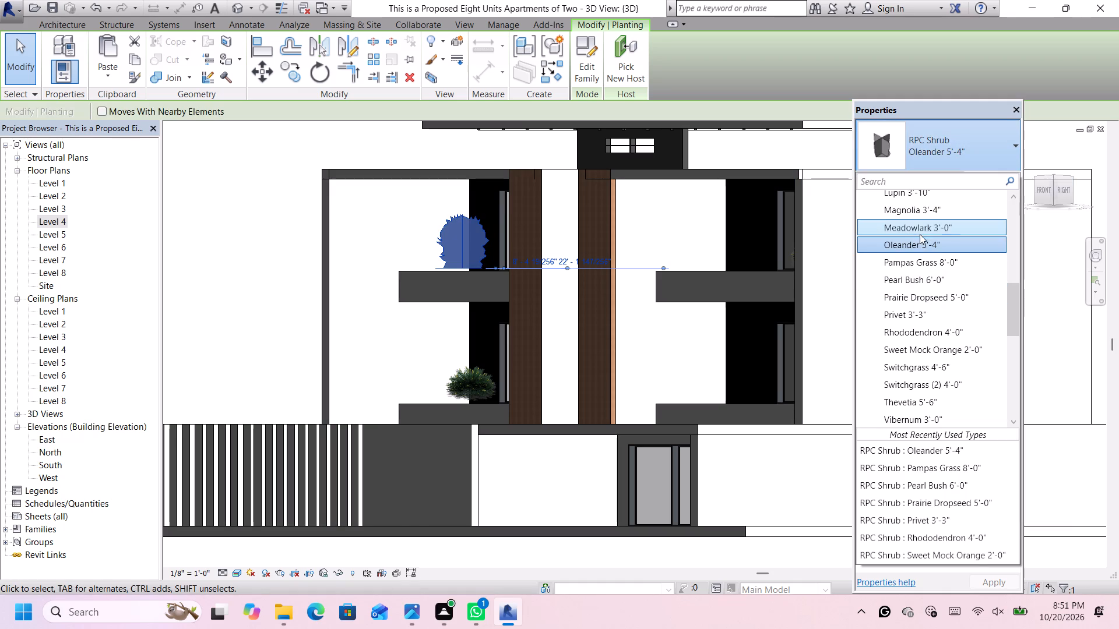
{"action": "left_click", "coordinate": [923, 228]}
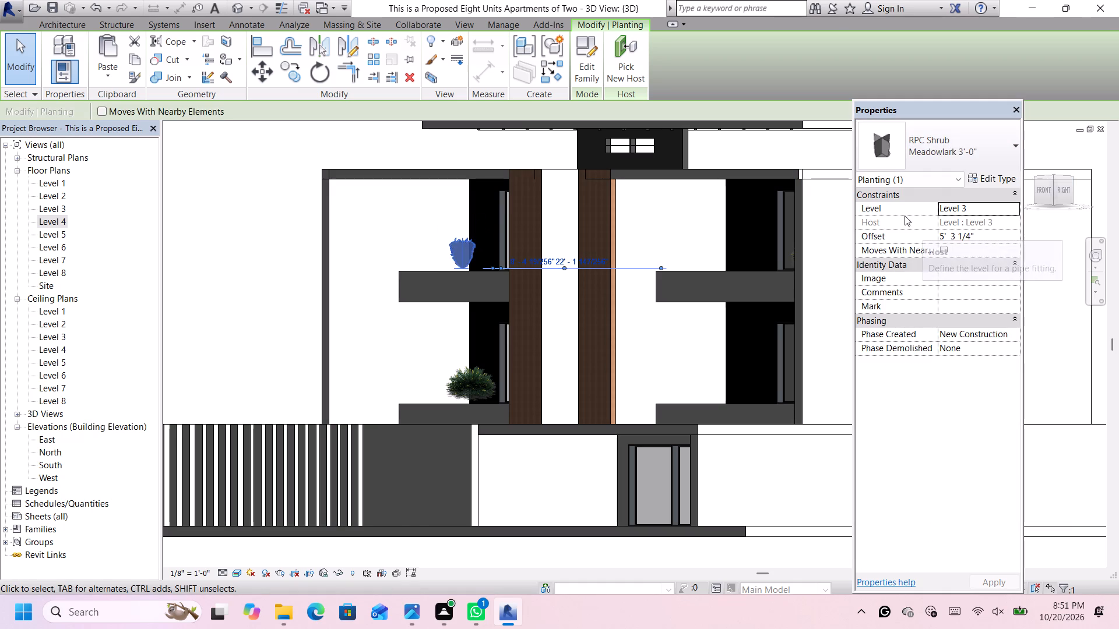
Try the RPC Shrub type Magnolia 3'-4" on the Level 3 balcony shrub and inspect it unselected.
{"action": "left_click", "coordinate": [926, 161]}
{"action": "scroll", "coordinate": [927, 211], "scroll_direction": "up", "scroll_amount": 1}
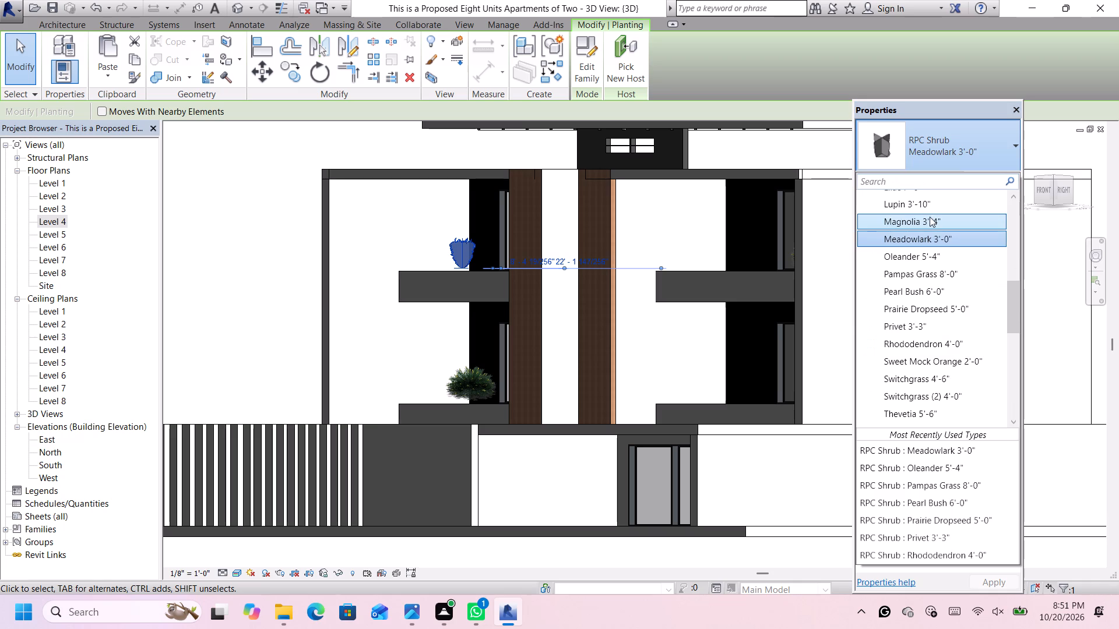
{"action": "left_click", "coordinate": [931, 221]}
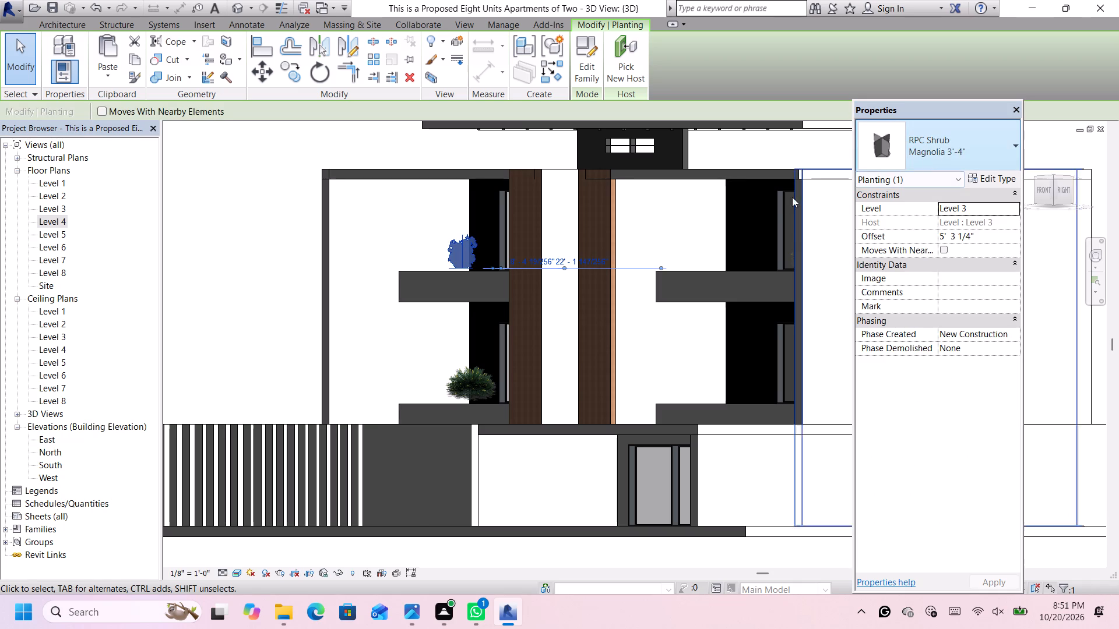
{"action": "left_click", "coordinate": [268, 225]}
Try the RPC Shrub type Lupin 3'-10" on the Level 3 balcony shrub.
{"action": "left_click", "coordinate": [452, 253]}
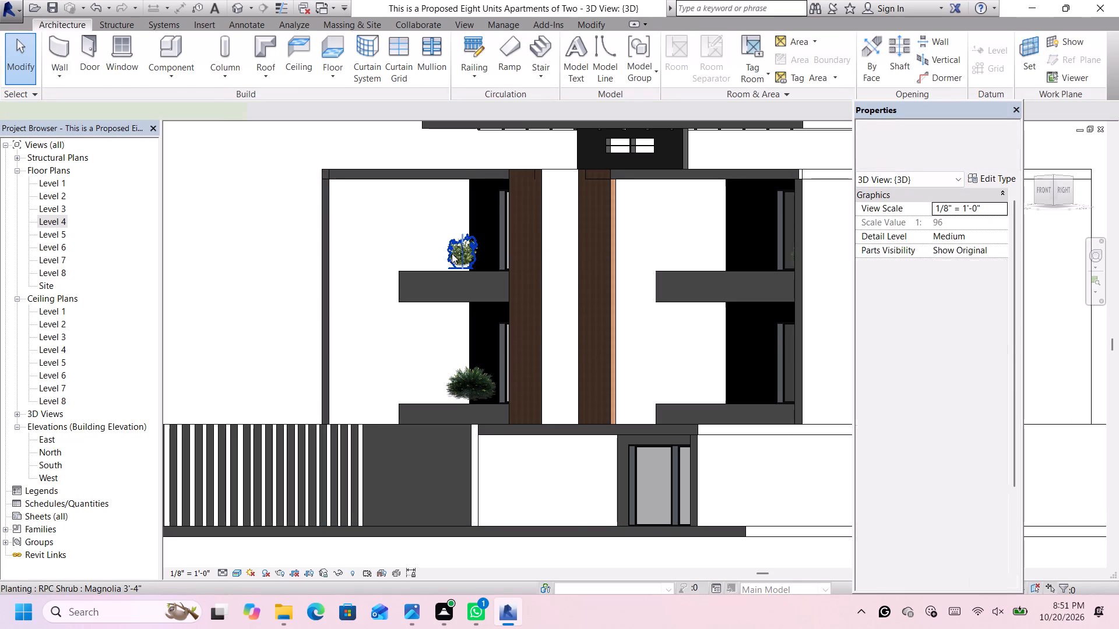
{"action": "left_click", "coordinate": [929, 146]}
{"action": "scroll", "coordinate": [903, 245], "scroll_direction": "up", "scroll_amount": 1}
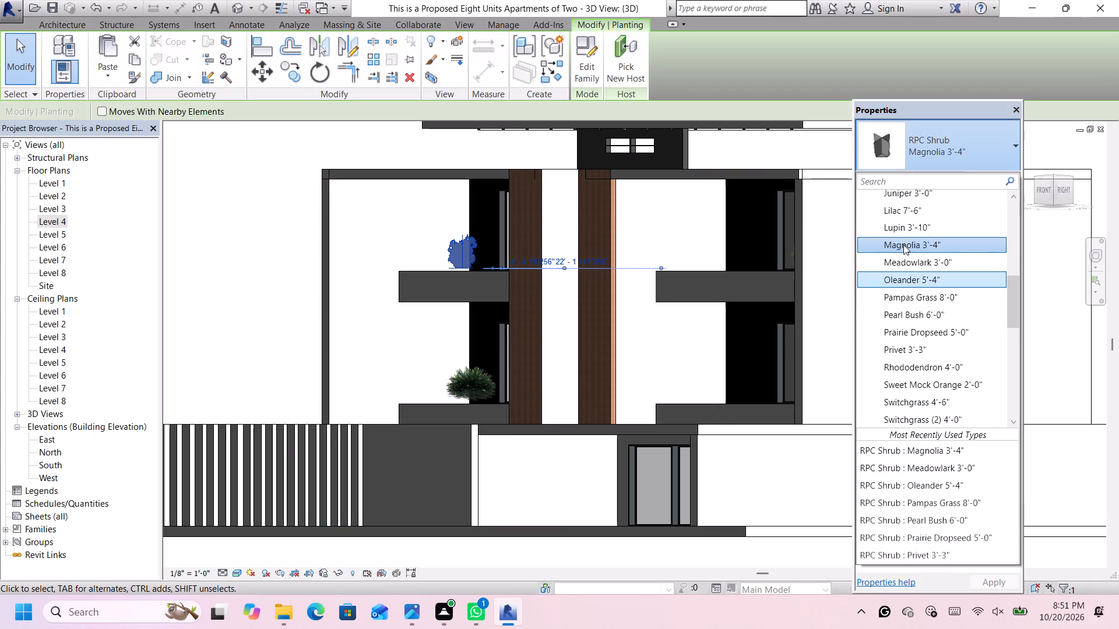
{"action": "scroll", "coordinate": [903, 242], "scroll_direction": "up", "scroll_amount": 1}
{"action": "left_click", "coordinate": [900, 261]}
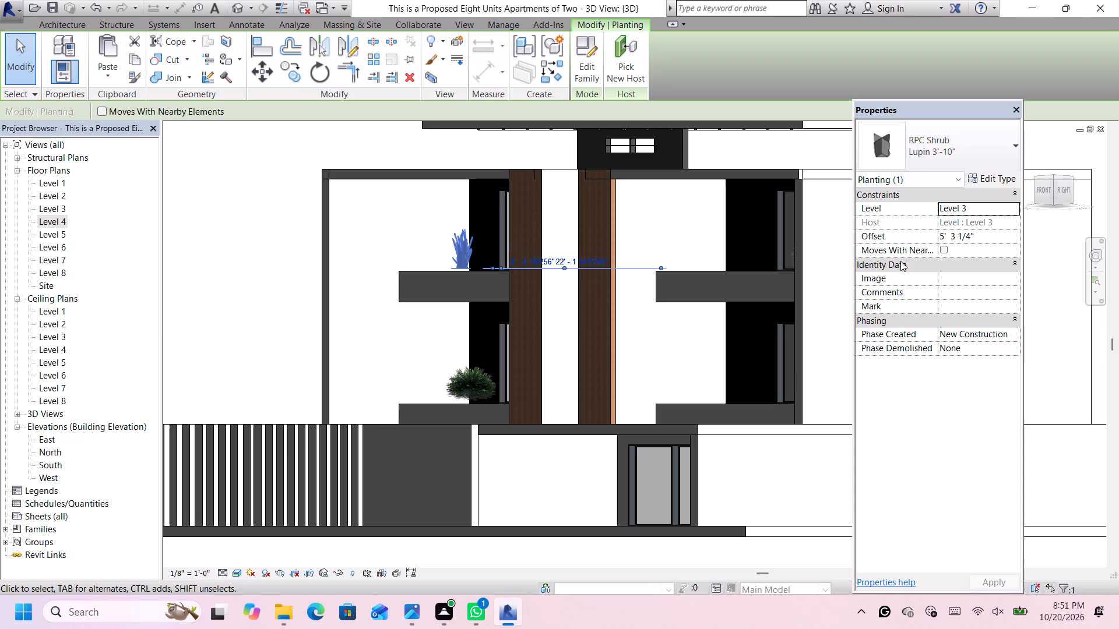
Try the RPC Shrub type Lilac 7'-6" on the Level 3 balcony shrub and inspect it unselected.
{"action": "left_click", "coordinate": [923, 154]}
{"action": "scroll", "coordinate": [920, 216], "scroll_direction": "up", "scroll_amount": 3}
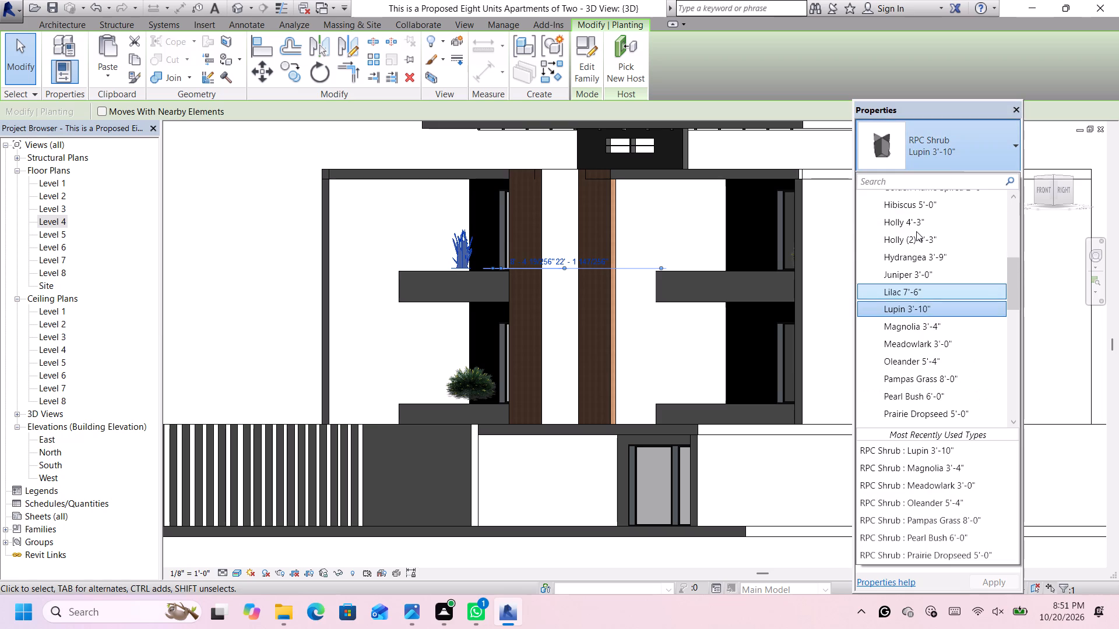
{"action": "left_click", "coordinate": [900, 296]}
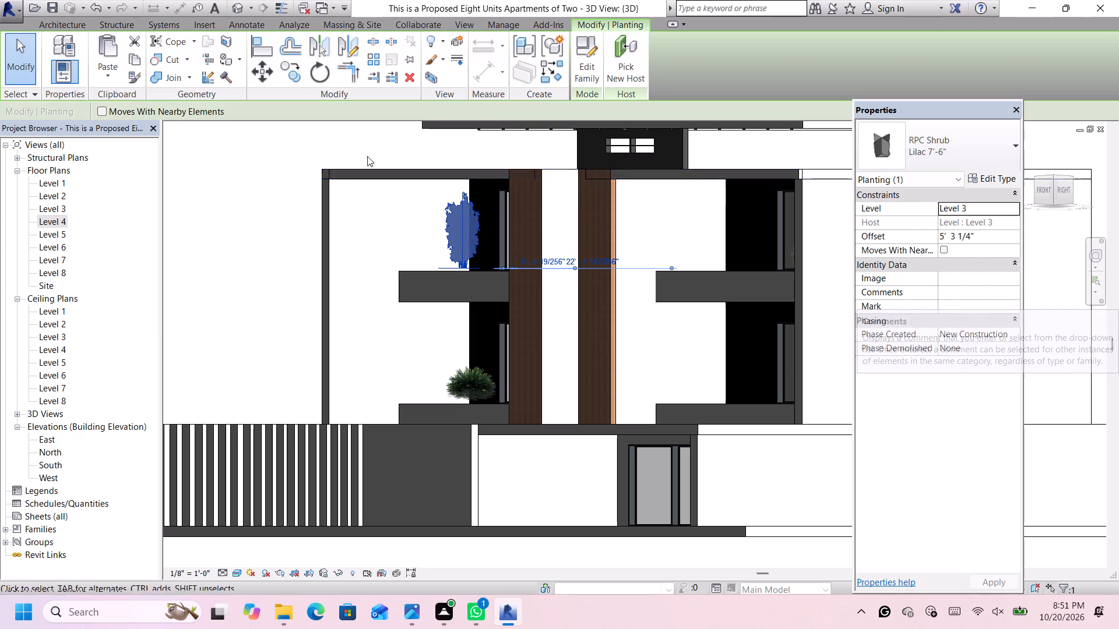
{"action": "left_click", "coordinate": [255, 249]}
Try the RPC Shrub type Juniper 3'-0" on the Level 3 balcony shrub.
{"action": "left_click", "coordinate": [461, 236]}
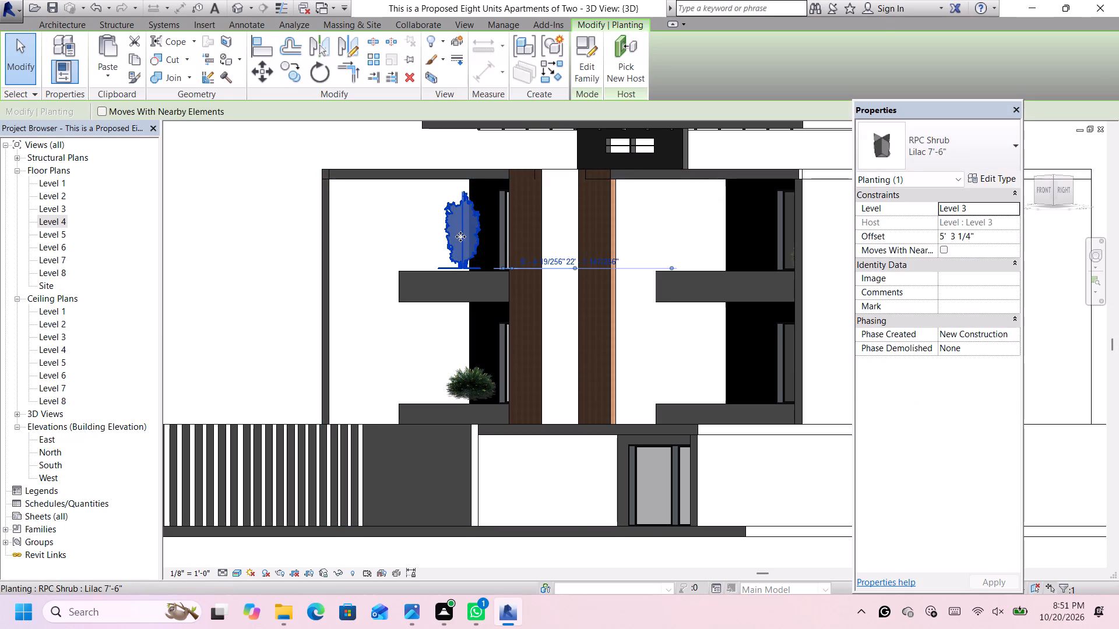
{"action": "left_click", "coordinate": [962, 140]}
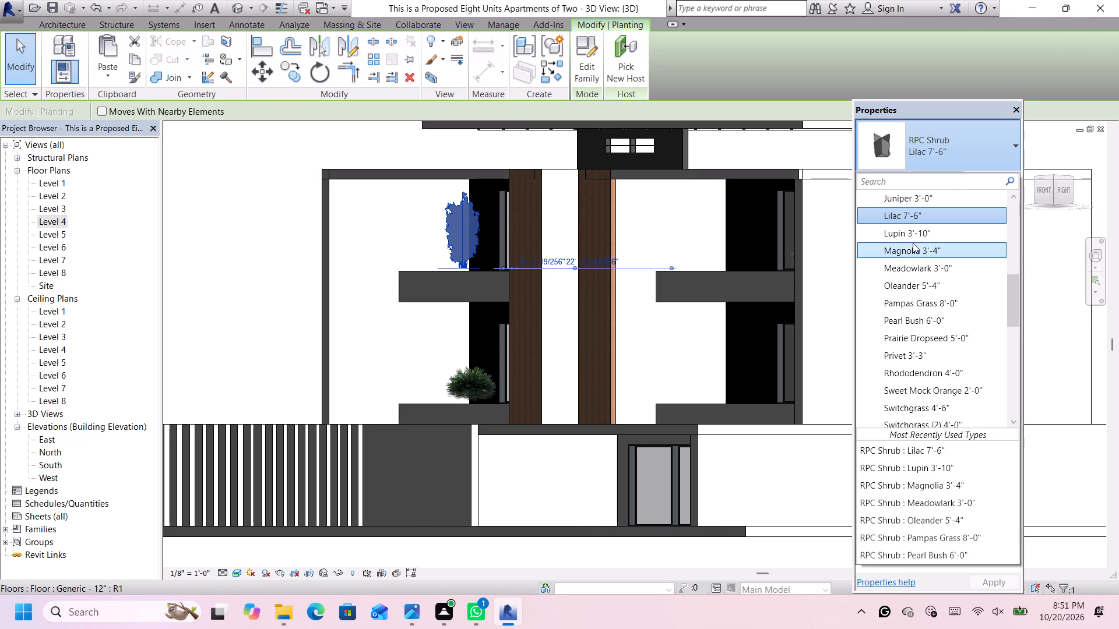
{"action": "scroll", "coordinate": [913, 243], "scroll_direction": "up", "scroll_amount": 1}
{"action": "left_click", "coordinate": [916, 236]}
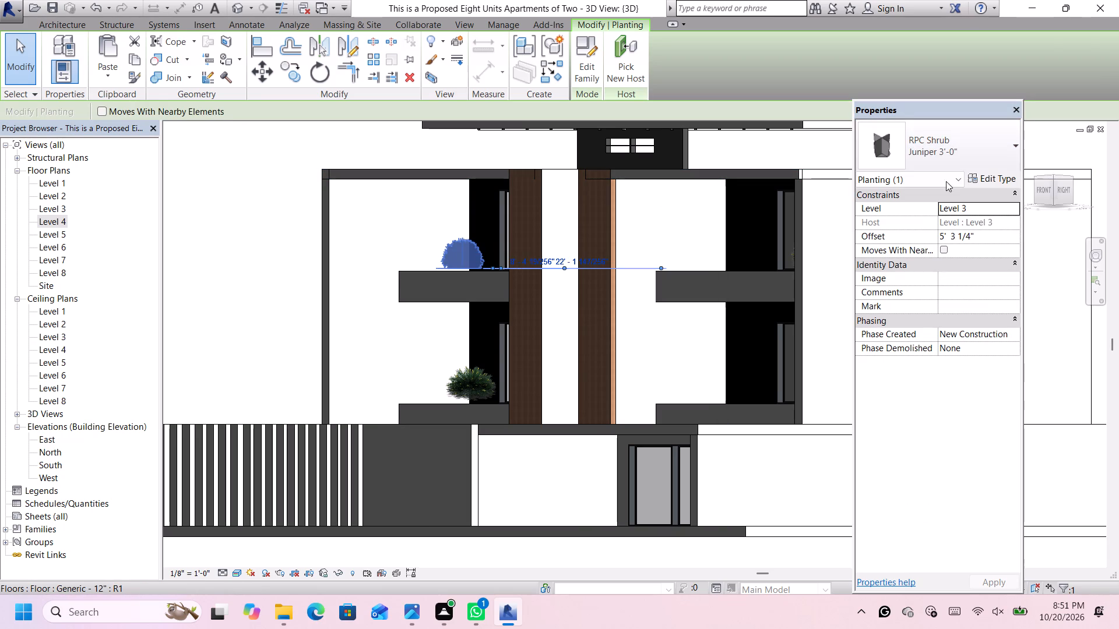
Change the Level 3 balcony shrub to another RPC Shrub type listed above Juniper 3'-0" and inspect it unselected.
{"action": "left_click", "coordinate": [958, 151]}
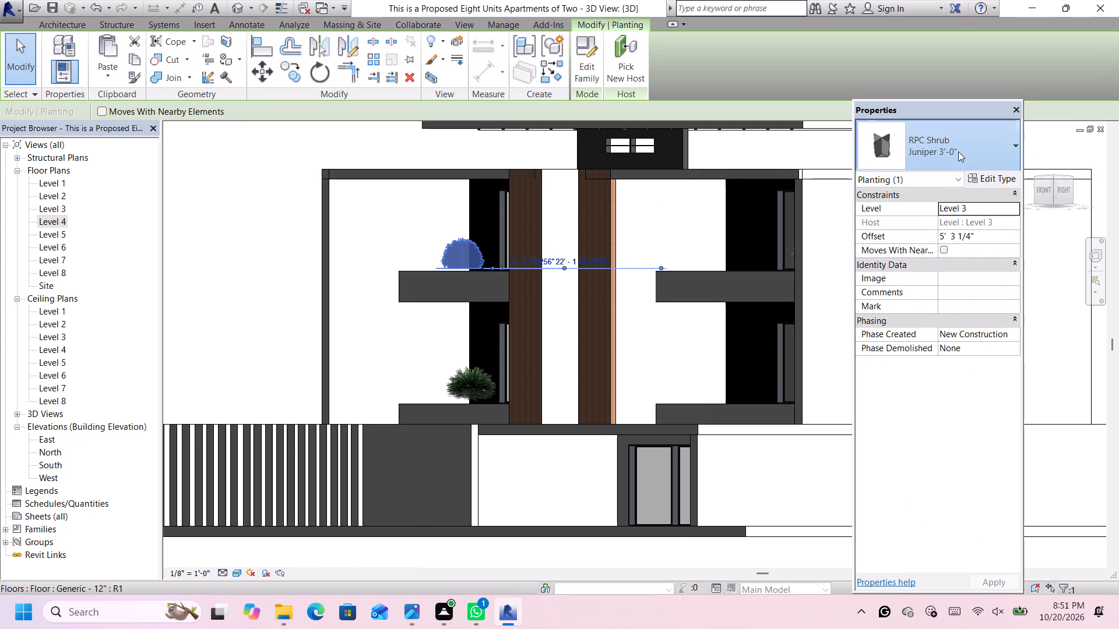
{"action": "scroll", "coordinate": [944, 234], "scroll_direction": "up", "scroll_amount": 1}
{"action": "left_click", "coordinate": [944, 230]}
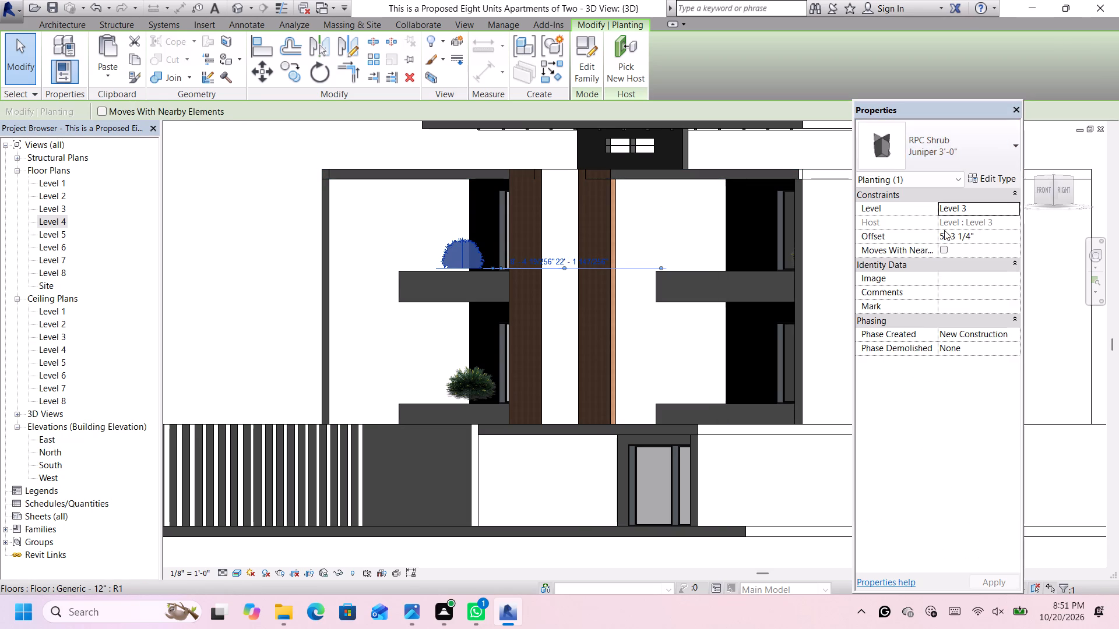
{"action": "left_click", "coordinate": [283, 306]}
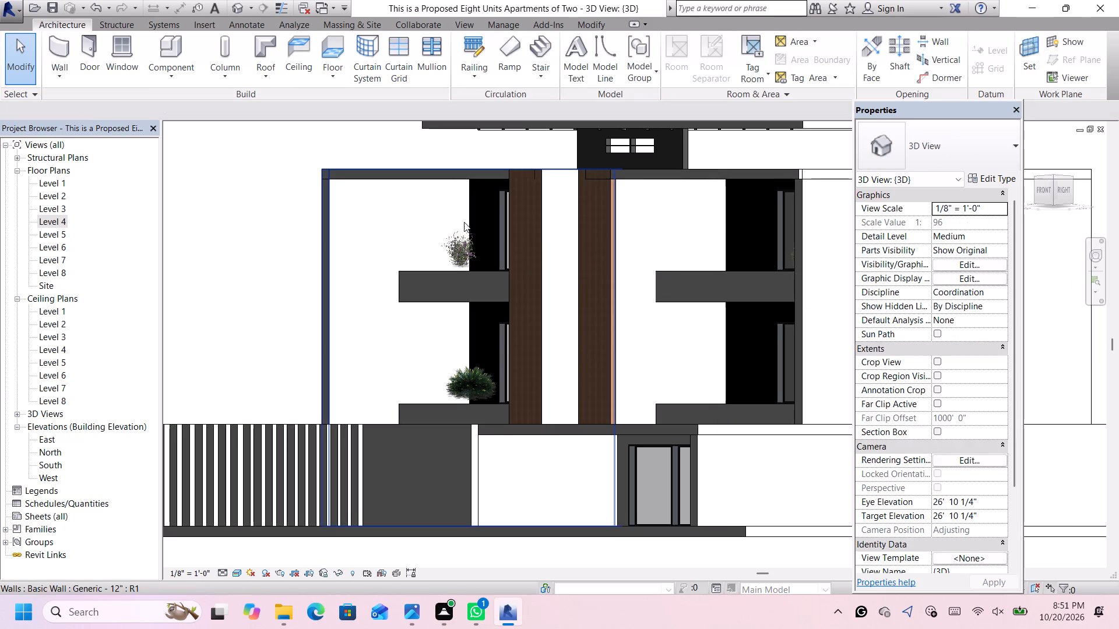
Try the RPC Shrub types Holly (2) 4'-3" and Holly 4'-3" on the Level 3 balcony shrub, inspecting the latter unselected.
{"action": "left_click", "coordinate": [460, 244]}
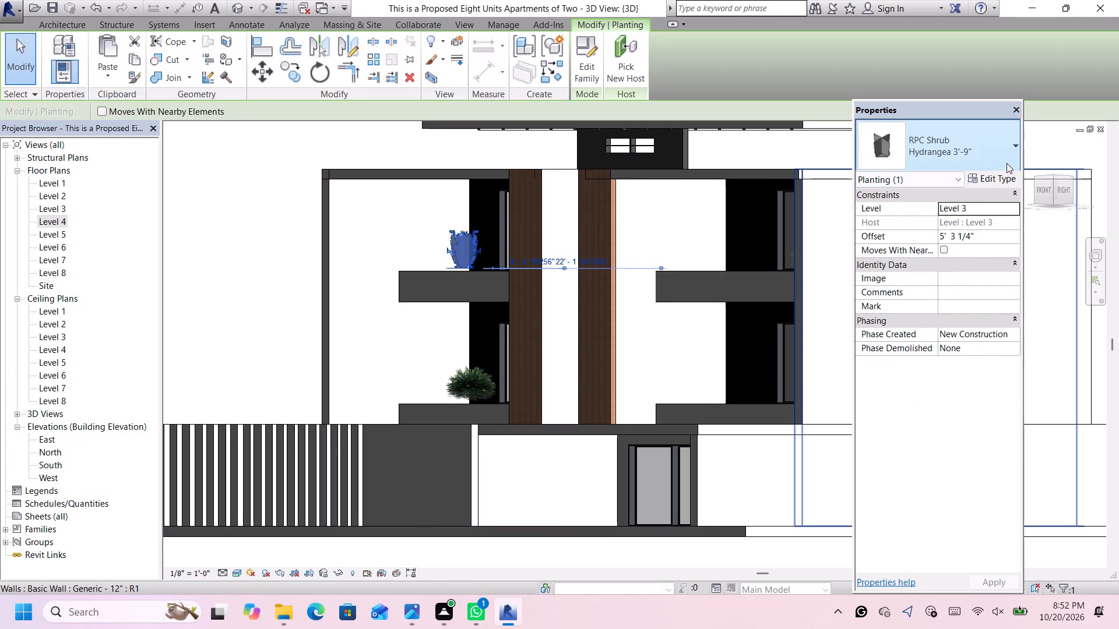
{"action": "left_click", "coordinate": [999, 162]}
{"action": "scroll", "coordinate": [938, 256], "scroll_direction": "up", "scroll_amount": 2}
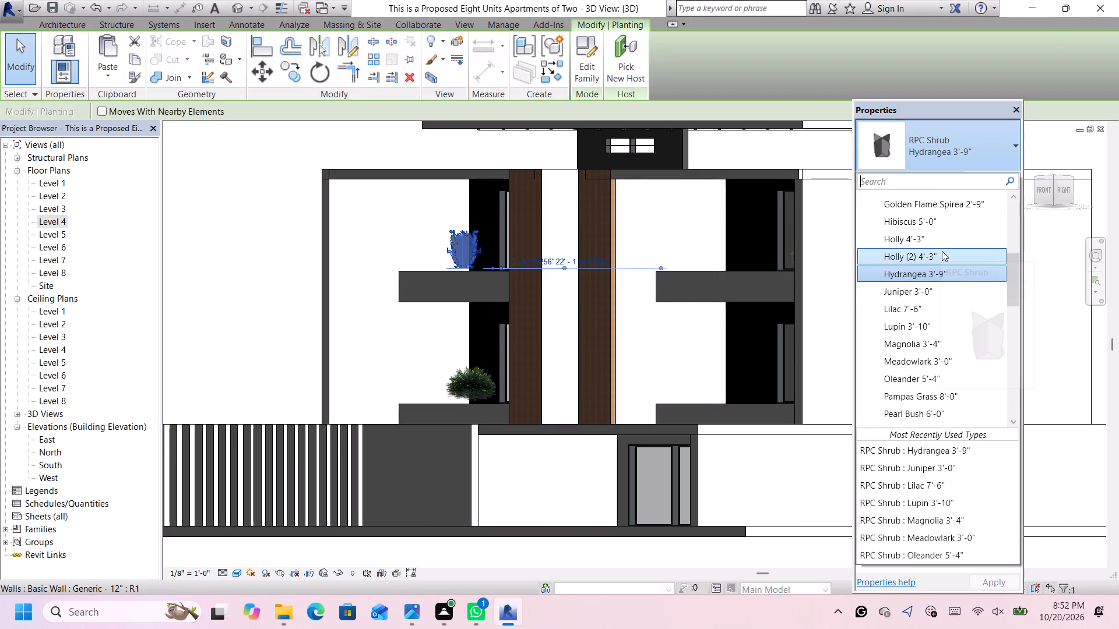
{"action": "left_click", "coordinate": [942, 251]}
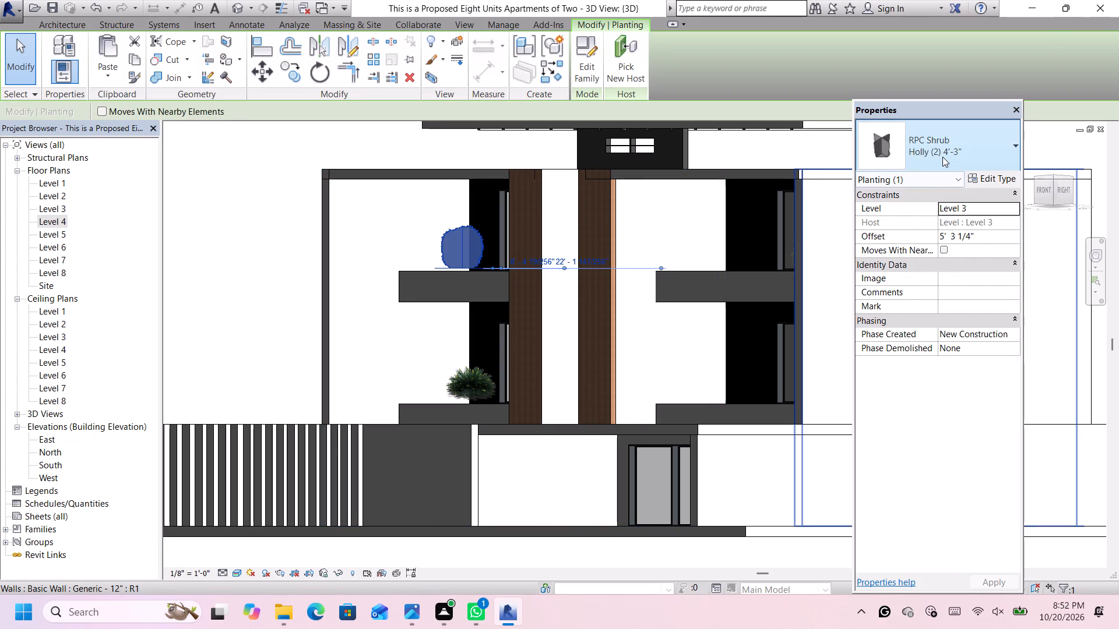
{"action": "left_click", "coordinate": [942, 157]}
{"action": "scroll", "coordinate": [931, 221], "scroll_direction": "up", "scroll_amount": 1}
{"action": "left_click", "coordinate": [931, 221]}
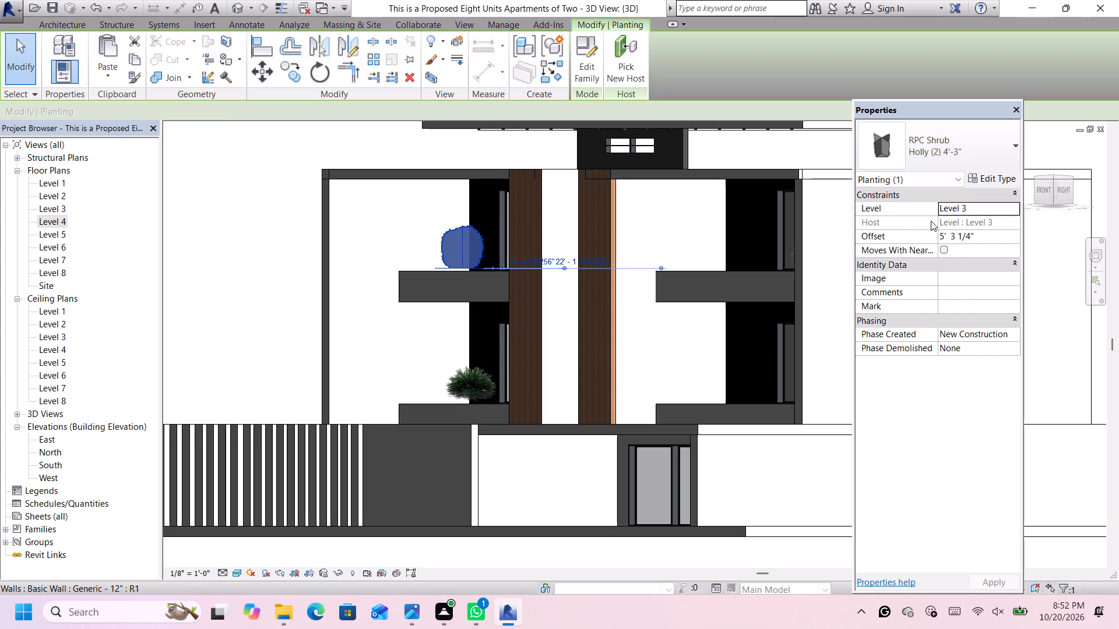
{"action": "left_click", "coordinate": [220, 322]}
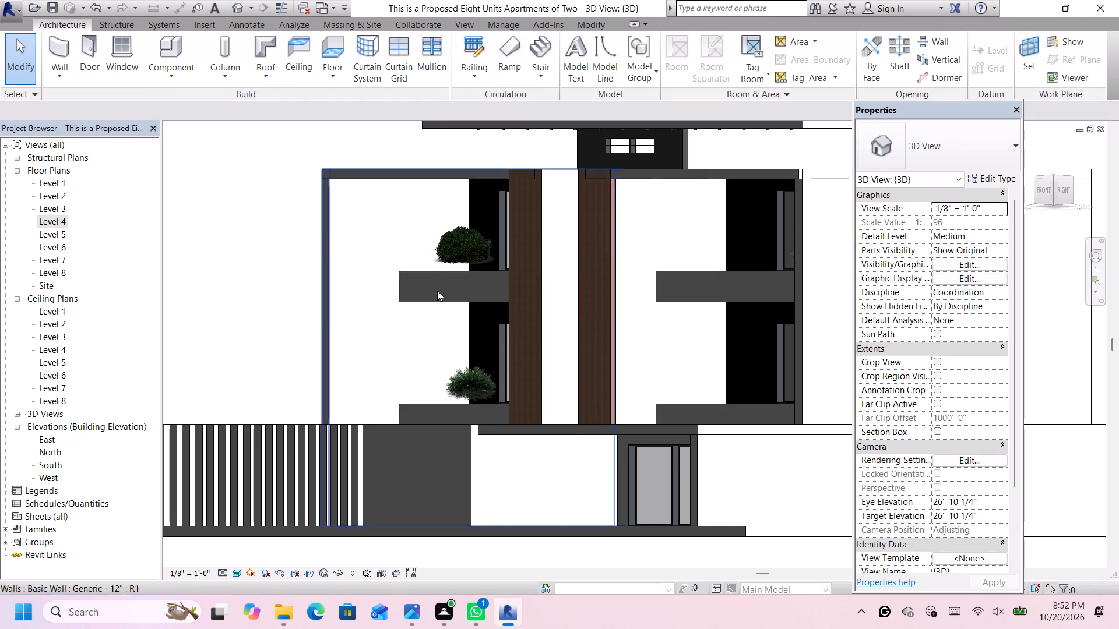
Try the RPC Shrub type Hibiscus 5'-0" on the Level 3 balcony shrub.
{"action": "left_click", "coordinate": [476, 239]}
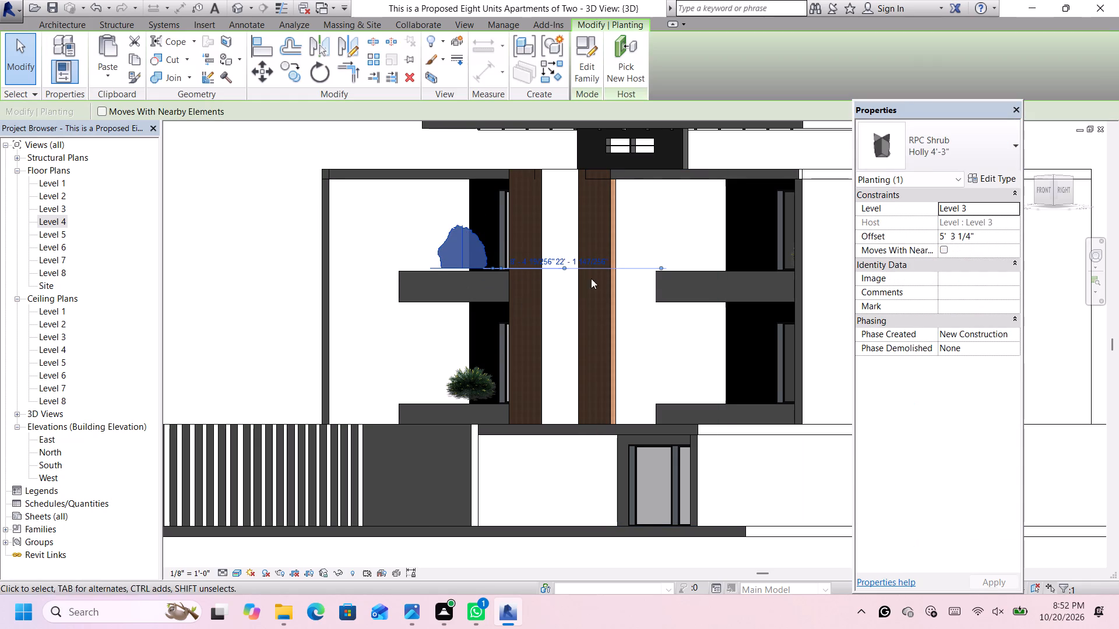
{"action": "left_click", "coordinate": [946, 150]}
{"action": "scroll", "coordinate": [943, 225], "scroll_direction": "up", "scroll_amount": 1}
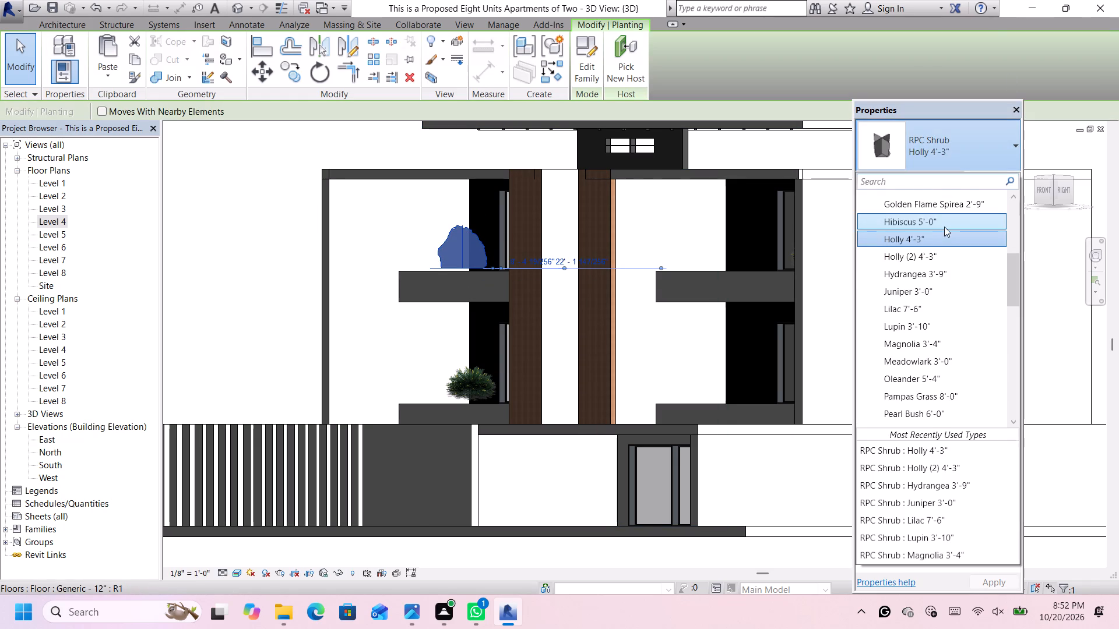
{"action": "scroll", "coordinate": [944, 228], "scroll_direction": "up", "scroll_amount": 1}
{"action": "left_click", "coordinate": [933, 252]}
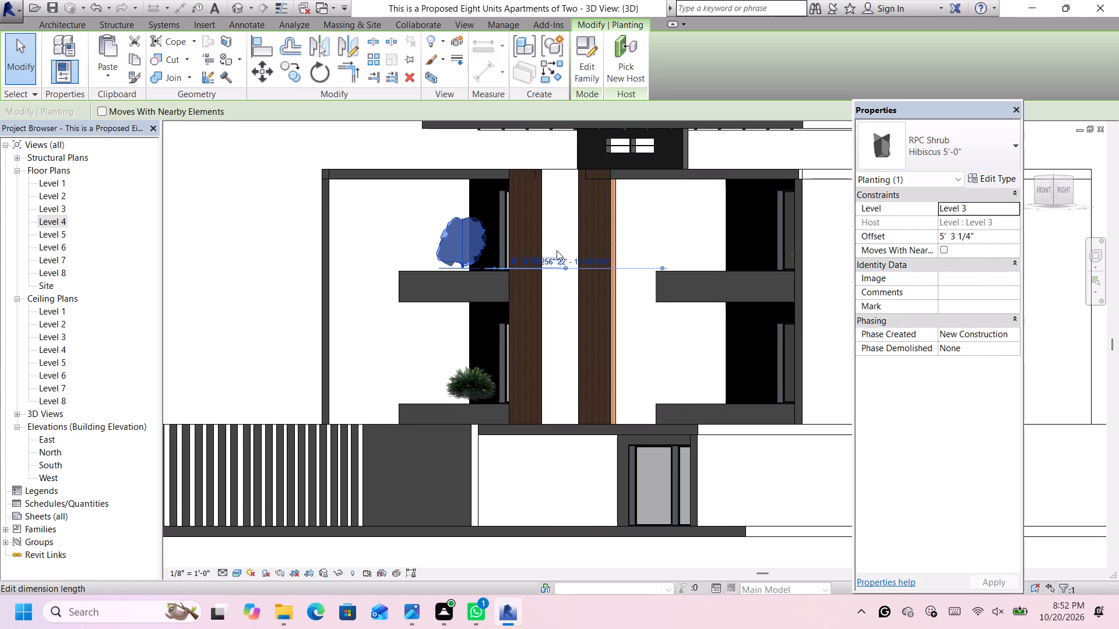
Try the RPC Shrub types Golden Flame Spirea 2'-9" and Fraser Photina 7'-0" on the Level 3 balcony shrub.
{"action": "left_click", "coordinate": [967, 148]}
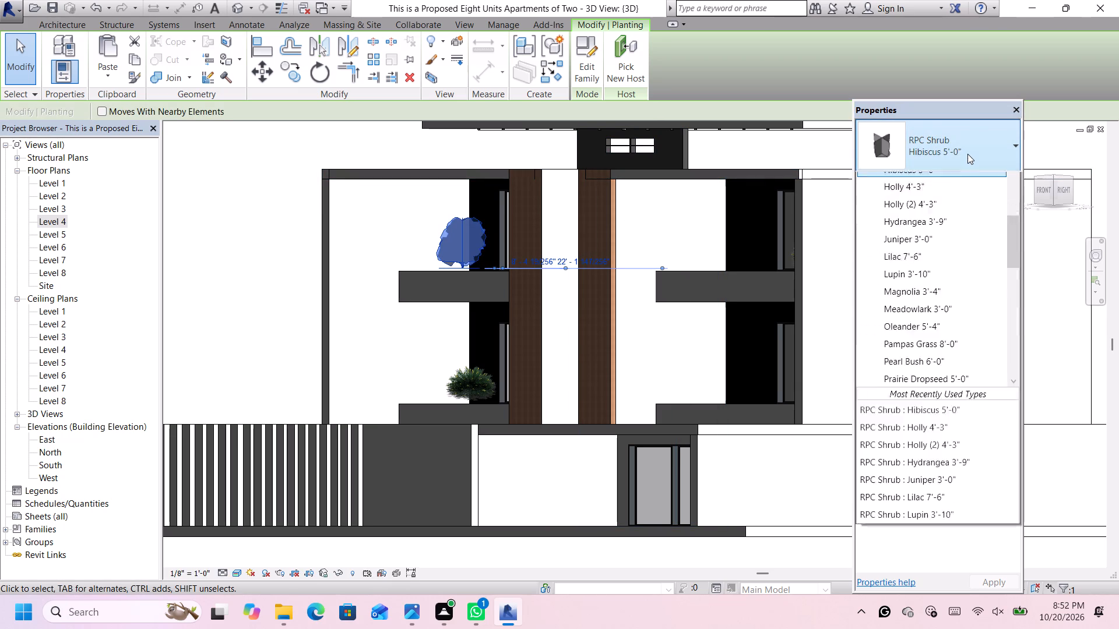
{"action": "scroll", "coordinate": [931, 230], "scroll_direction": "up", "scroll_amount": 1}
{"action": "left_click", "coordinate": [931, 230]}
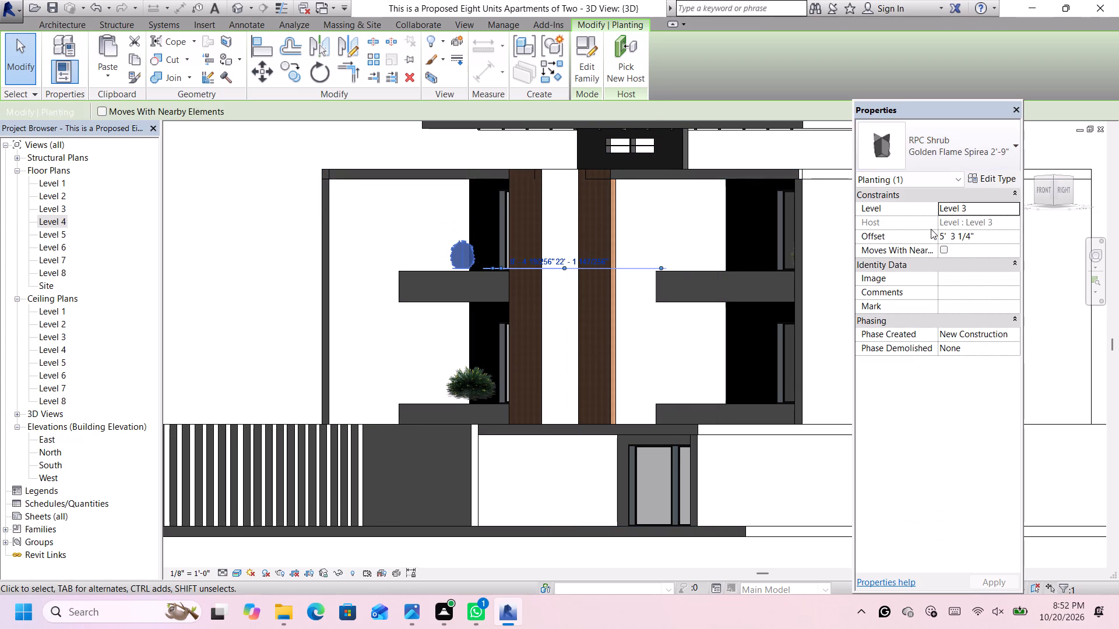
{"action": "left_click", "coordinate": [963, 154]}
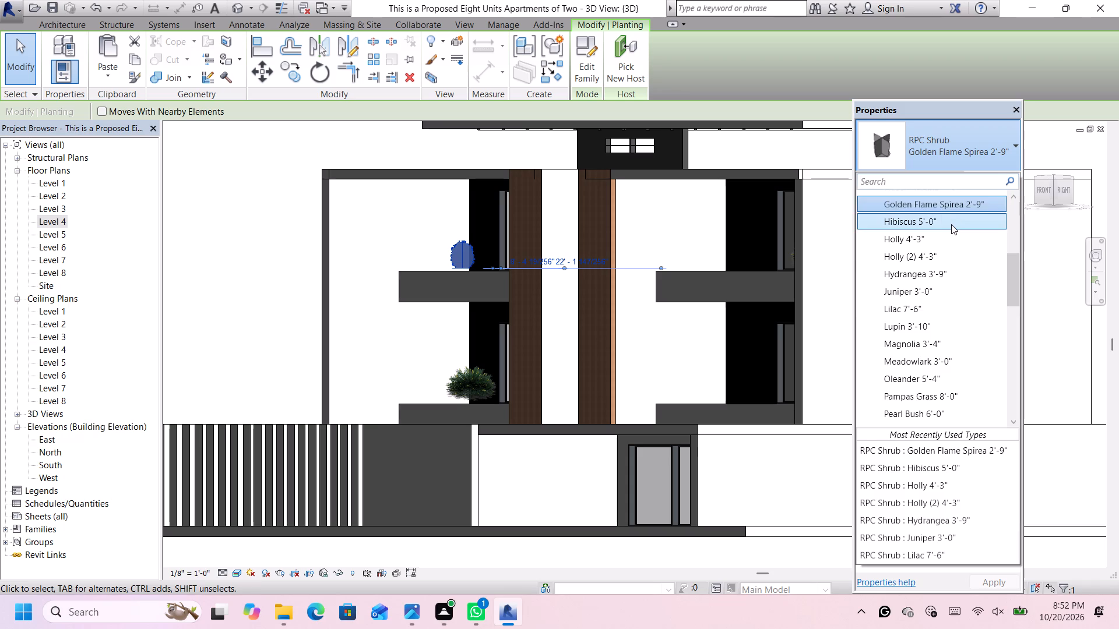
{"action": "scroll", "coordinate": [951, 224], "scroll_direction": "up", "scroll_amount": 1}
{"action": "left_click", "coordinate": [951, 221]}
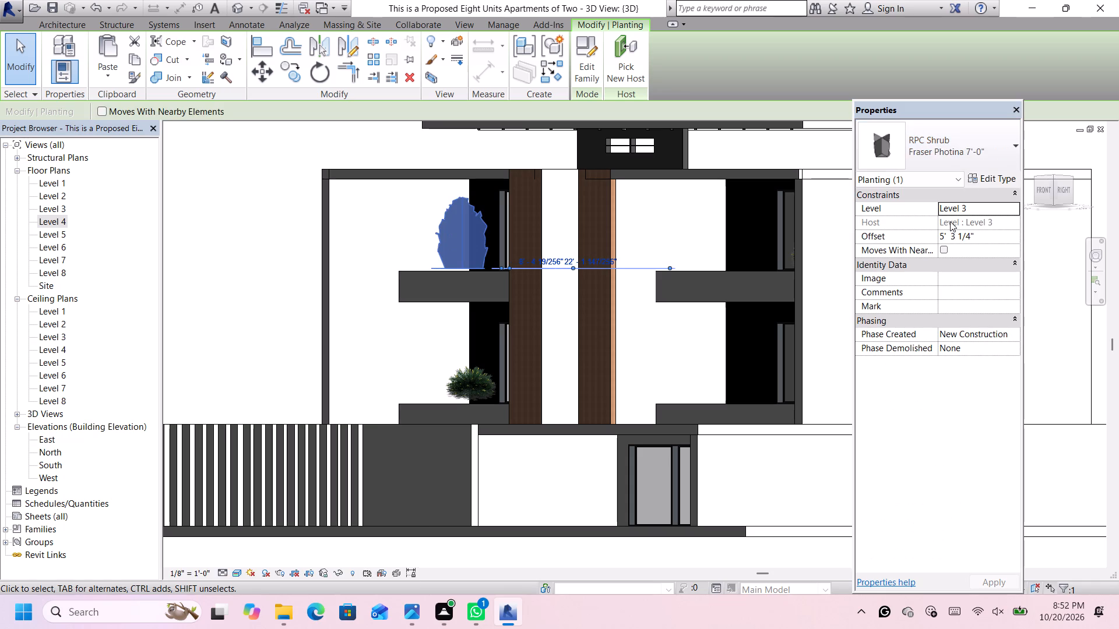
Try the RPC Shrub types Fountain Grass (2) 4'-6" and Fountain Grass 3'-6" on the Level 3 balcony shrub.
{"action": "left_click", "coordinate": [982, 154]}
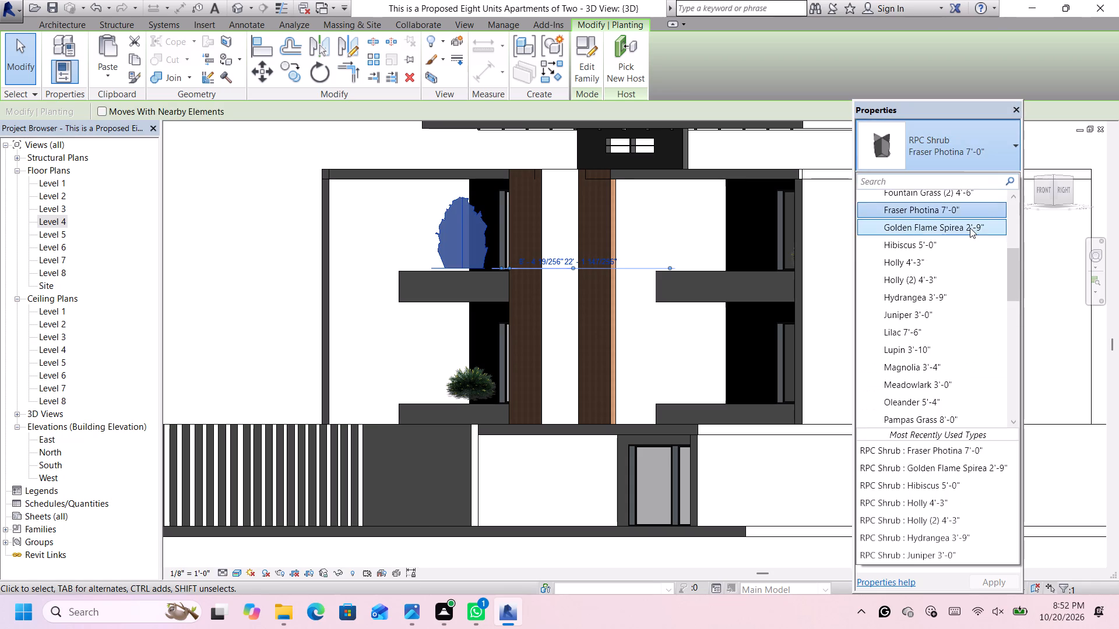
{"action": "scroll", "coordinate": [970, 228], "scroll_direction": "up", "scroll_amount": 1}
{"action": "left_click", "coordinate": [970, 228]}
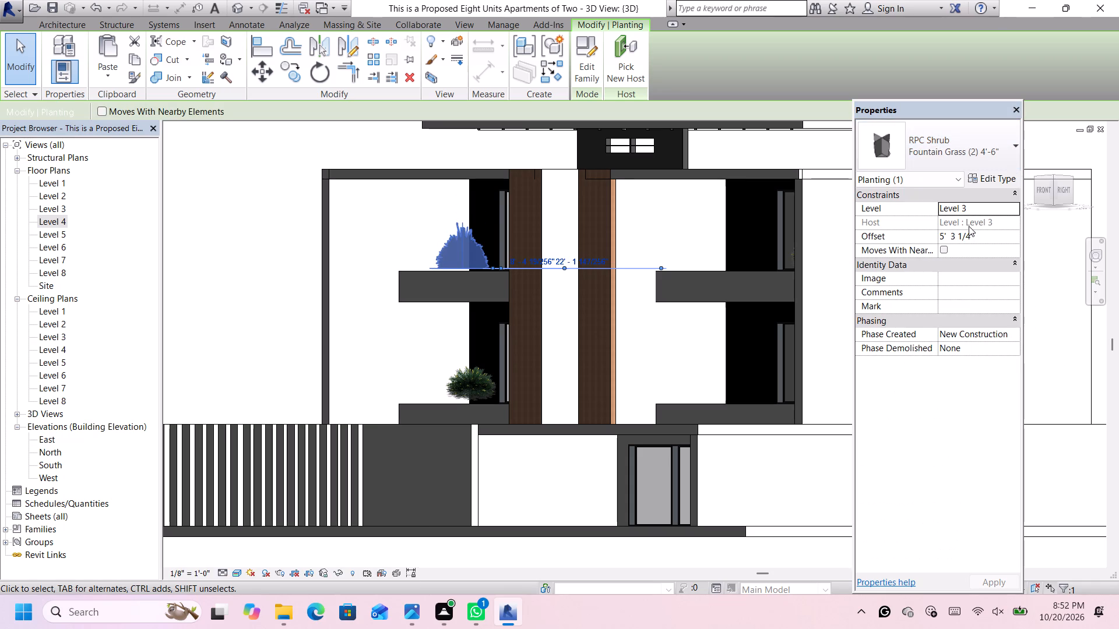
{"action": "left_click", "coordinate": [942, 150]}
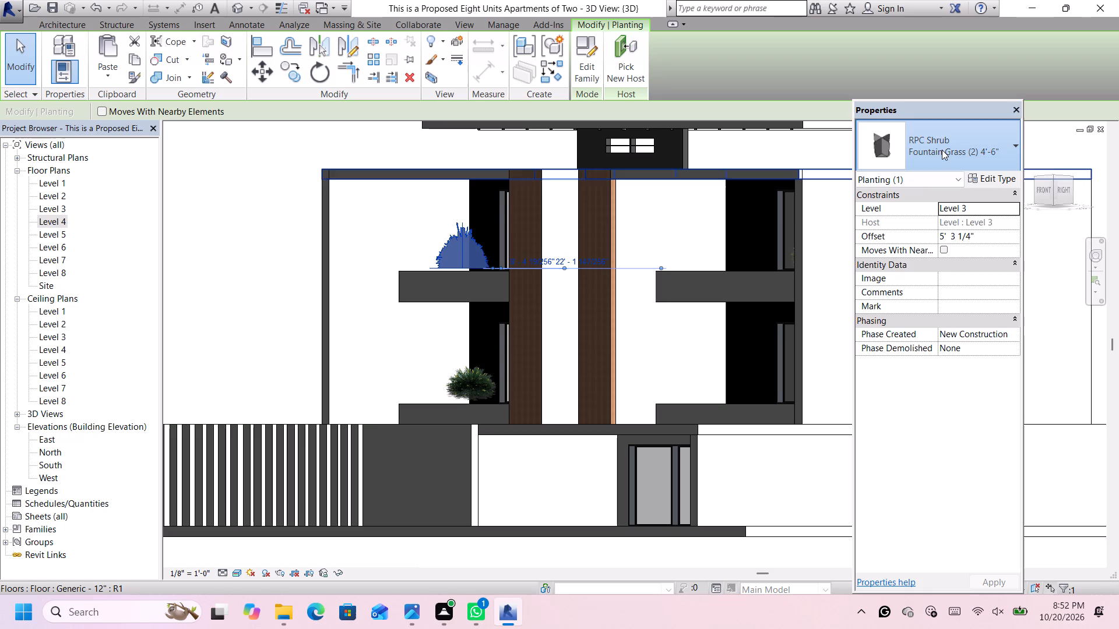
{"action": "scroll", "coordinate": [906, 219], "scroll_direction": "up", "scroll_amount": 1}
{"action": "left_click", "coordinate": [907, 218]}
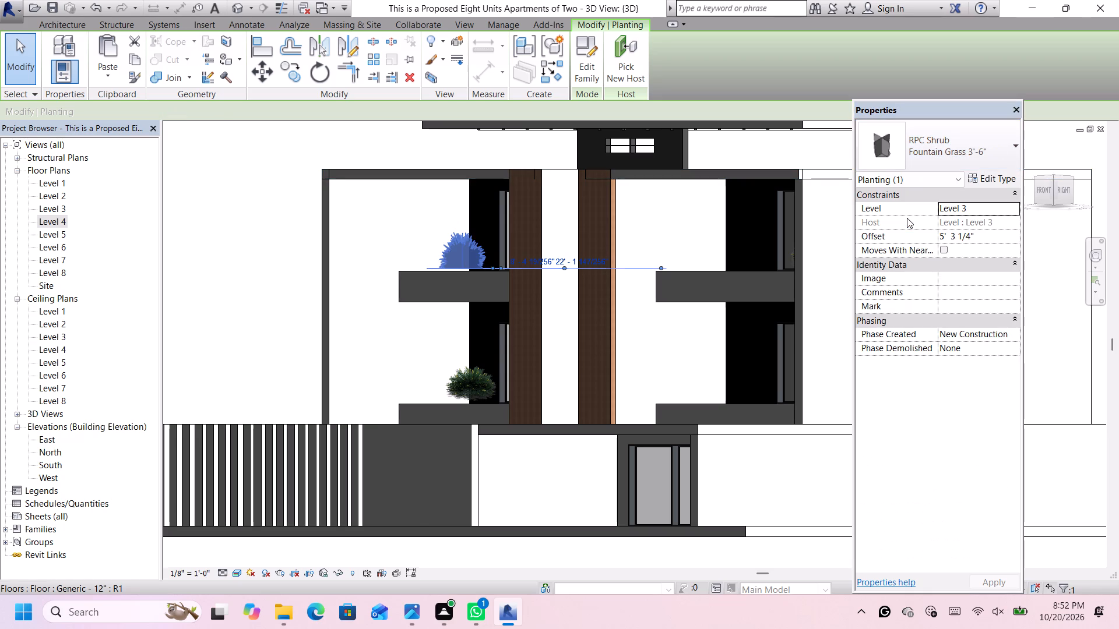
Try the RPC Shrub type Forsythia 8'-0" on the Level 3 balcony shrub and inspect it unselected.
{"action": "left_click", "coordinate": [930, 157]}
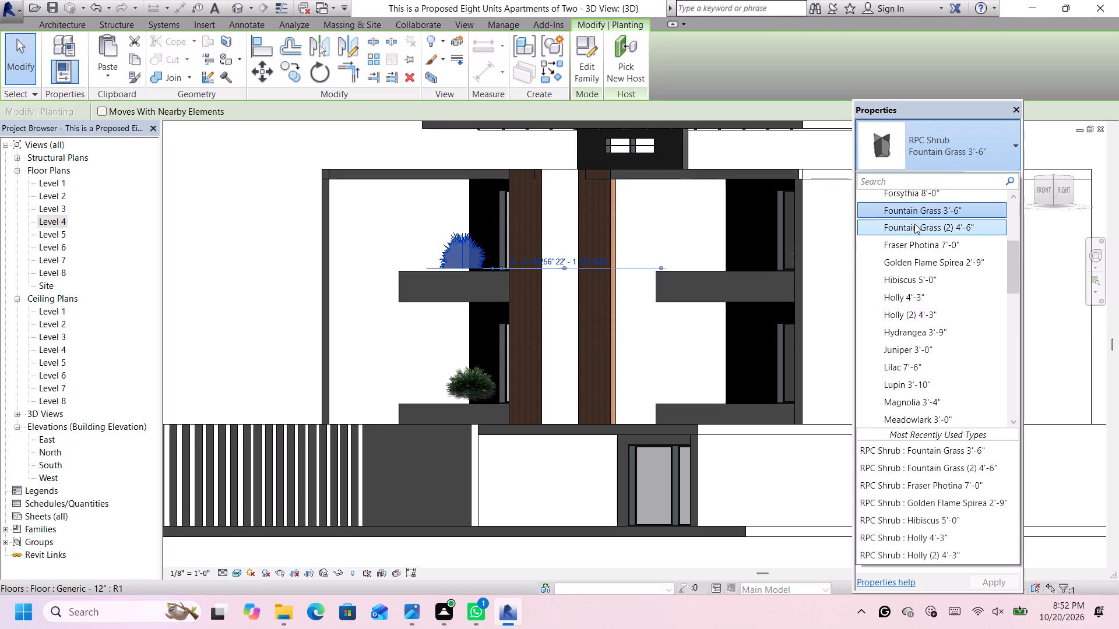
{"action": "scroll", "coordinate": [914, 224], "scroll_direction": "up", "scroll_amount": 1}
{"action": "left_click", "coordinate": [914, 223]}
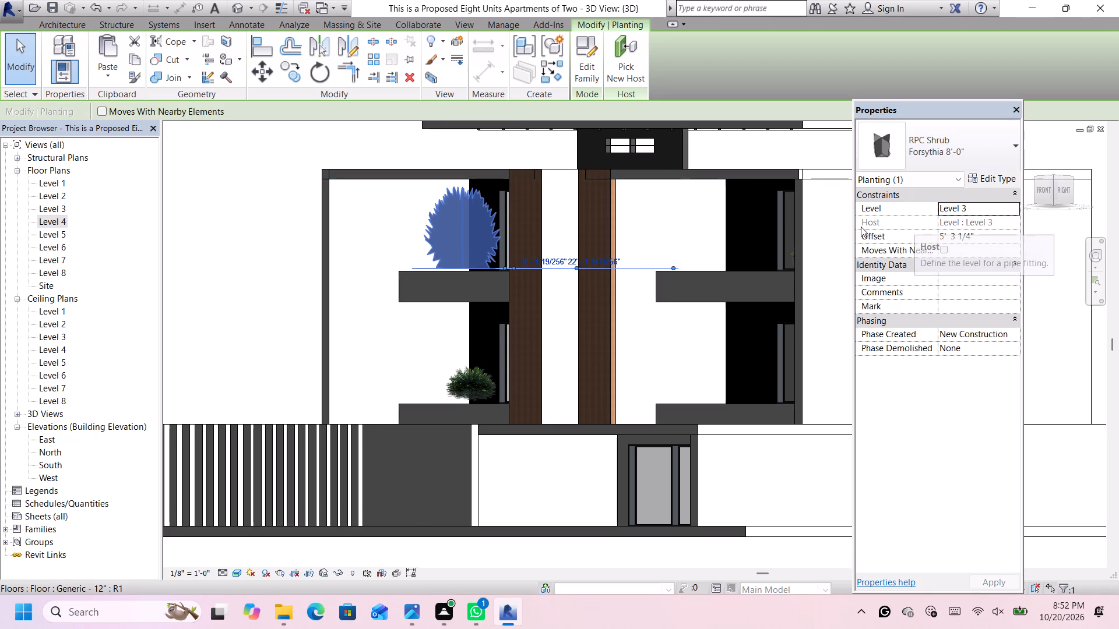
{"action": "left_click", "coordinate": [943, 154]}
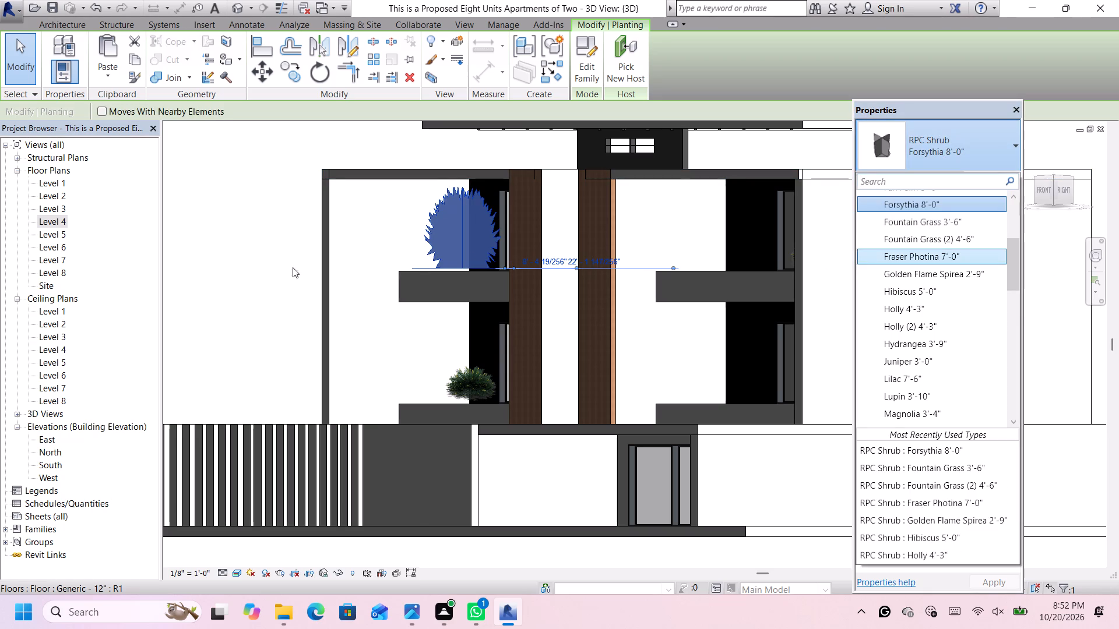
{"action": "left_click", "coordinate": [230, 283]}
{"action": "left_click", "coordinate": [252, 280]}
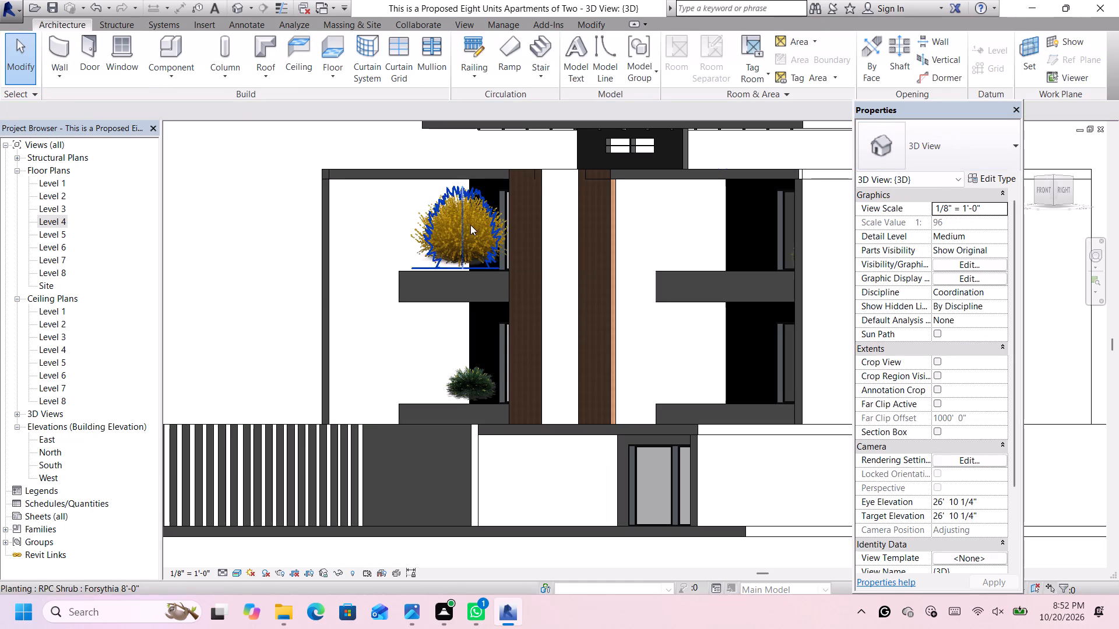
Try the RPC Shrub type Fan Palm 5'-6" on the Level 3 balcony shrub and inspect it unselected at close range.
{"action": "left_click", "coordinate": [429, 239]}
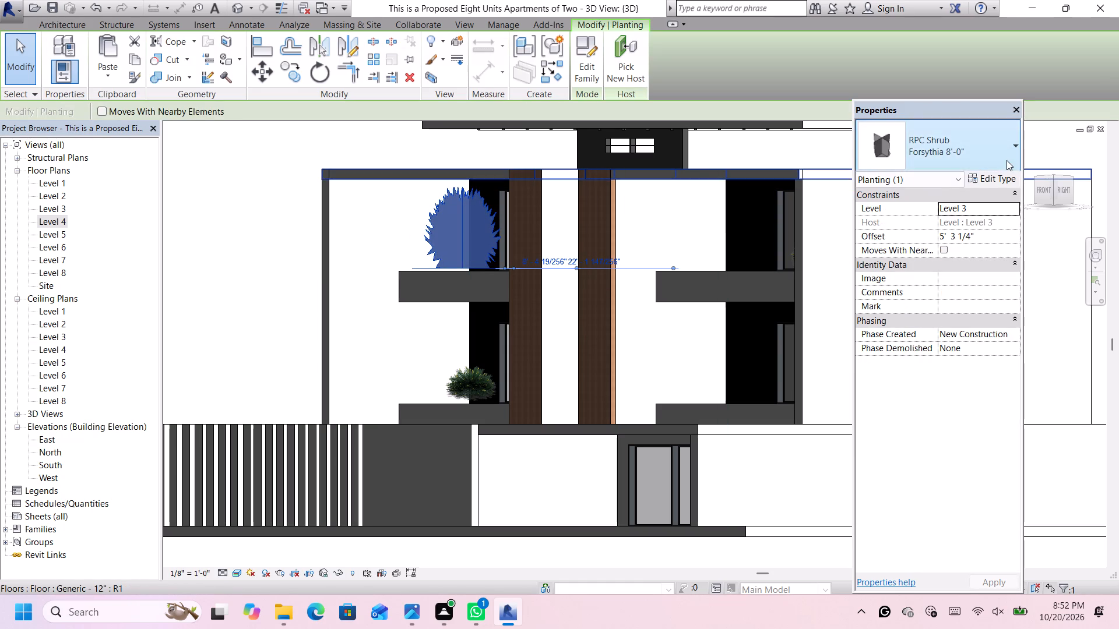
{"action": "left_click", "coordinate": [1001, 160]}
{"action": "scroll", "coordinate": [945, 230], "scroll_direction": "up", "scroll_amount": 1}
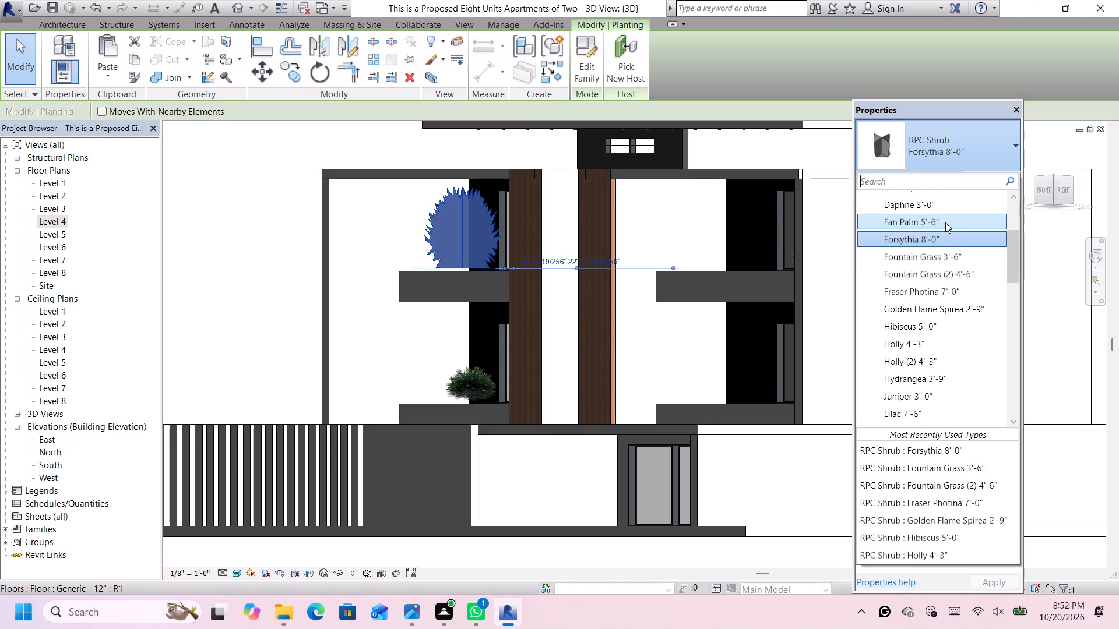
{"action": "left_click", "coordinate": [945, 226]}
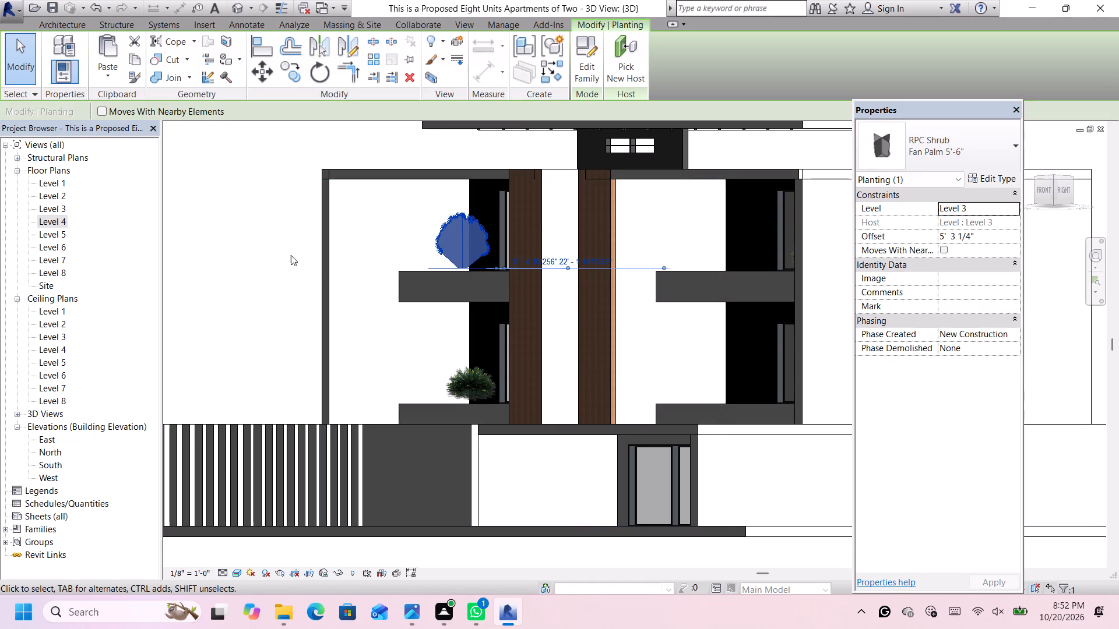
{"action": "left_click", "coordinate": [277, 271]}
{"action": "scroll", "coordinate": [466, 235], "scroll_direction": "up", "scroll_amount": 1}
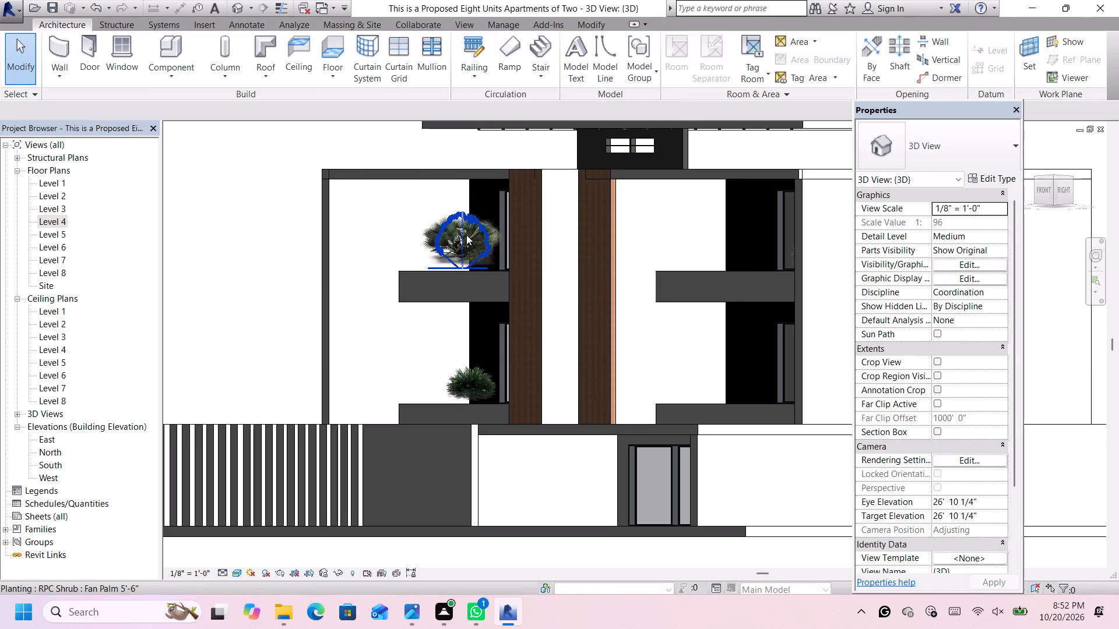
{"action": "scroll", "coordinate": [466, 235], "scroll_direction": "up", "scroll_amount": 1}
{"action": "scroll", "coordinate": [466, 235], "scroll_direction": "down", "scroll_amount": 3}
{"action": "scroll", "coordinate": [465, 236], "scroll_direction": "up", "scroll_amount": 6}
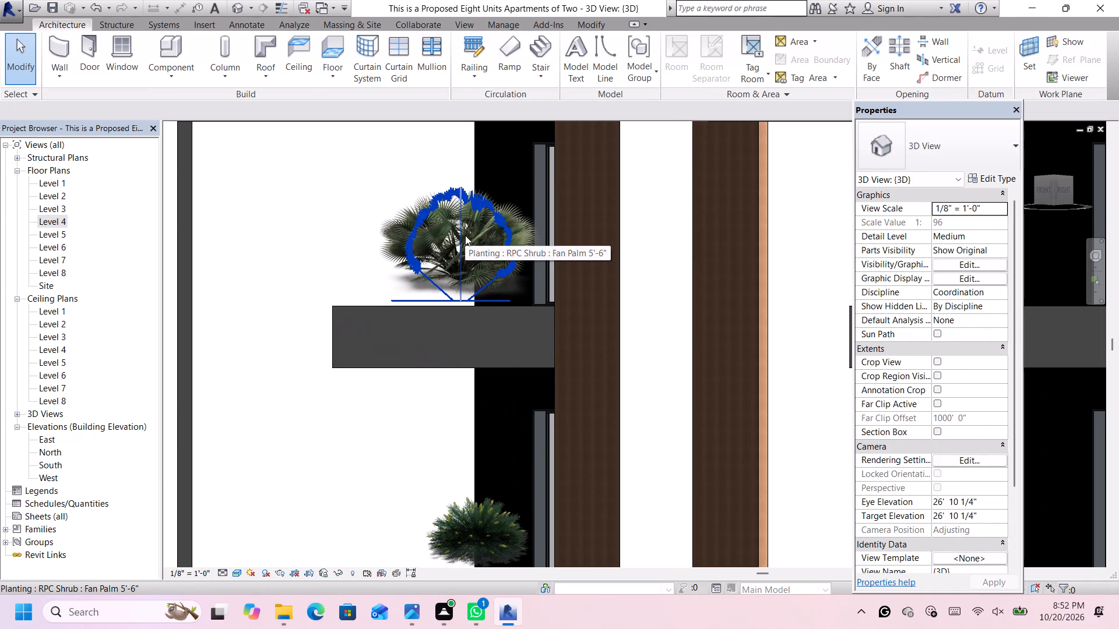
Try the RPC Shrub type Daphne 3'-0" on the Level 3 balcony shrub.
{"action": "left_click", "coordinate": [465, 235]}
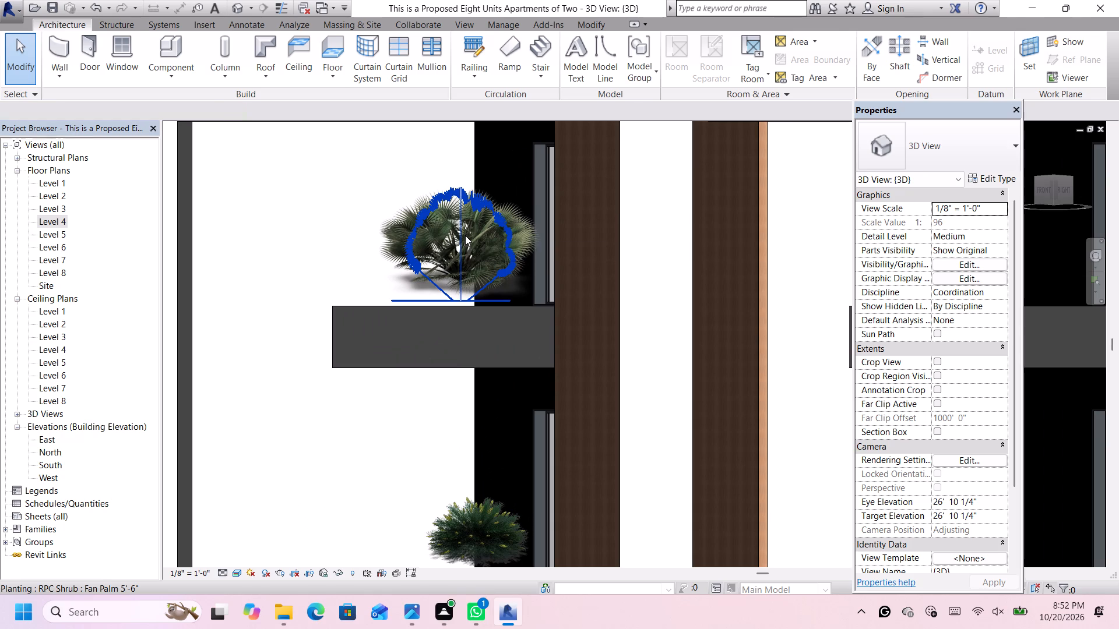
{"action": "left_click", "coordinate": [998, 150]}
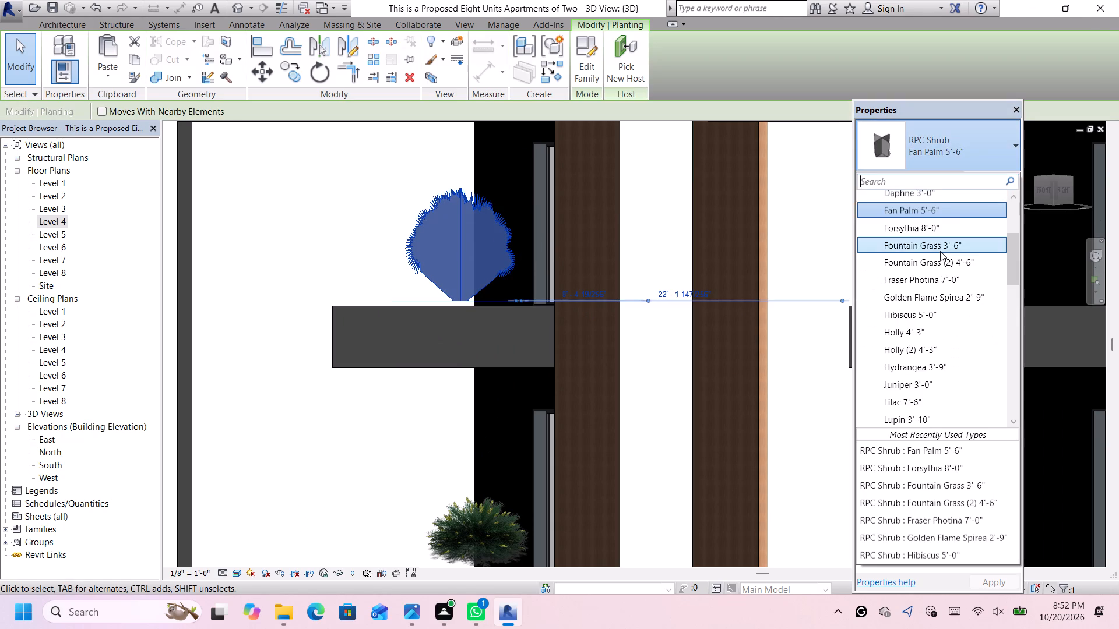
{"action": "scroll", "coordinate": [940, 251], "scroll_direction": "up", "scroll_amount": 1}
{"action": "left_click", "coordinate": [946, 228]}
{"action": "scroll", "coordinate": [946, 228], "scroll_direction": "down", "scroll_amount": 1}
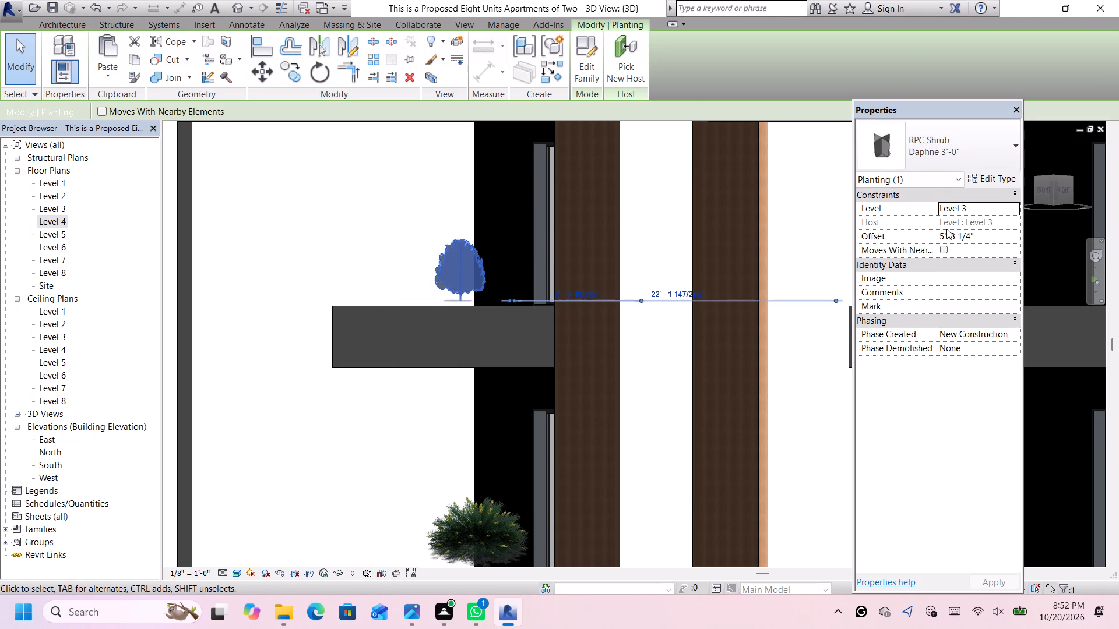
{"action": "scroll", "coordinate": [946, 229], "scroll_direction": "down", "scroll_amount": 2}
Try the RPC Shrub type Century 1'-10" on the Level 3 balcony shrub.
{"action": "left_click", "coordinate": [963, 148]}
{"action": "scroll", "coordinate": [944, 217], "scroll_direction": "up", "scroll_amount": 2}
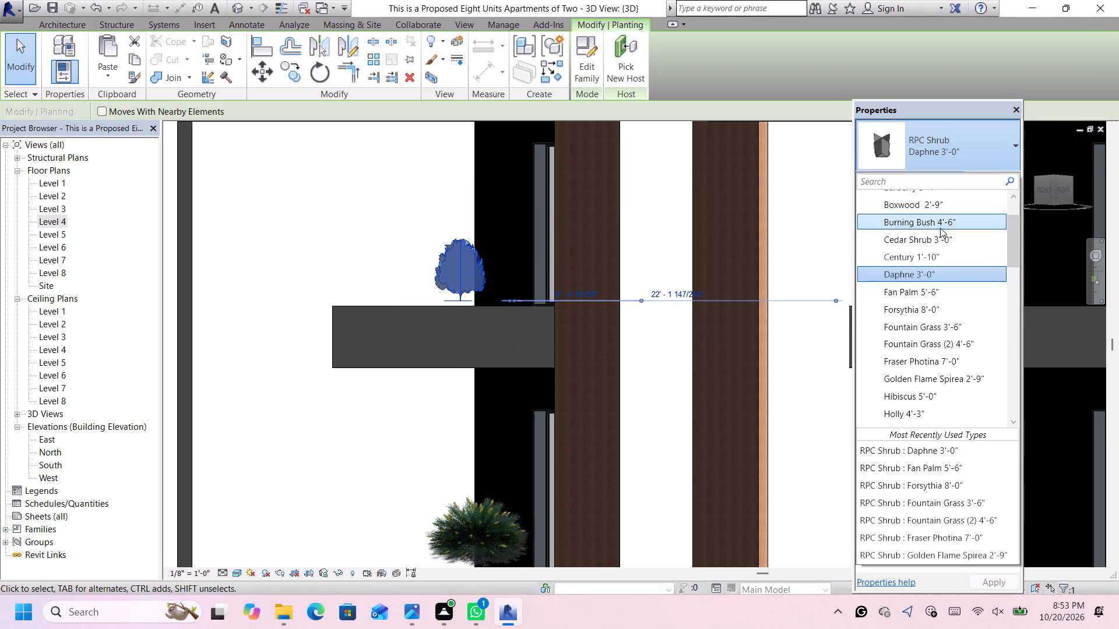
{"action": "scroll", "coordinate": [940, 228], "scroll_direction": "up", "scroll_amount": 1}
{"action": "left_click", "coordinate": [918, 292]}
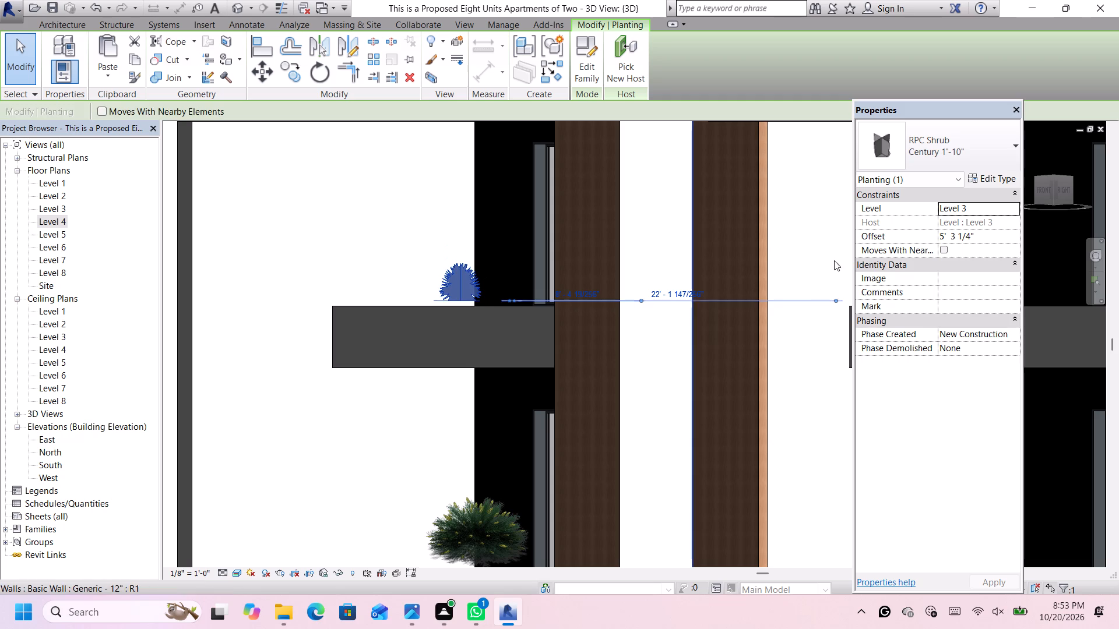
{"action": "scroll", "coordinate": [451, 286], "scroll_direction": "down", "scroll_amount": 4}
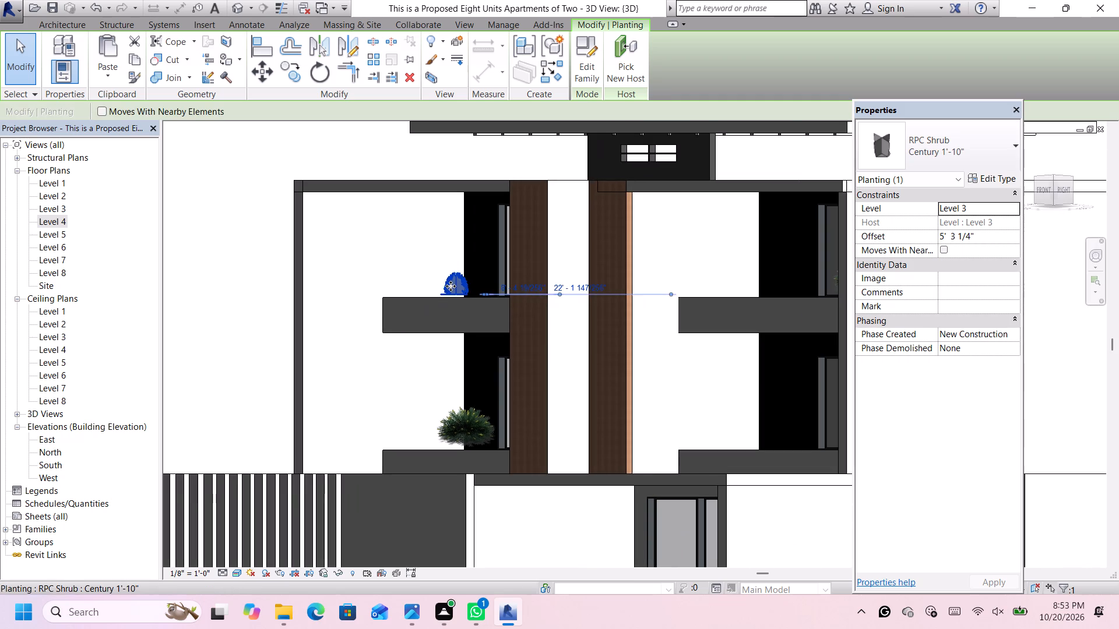
Change the Level 3 balcony shrub to the RPC Shrub type Cedar Shrub 3'-0" and inspect it unselected.
{"action": "left_click", "coordinate": [922, 157]}
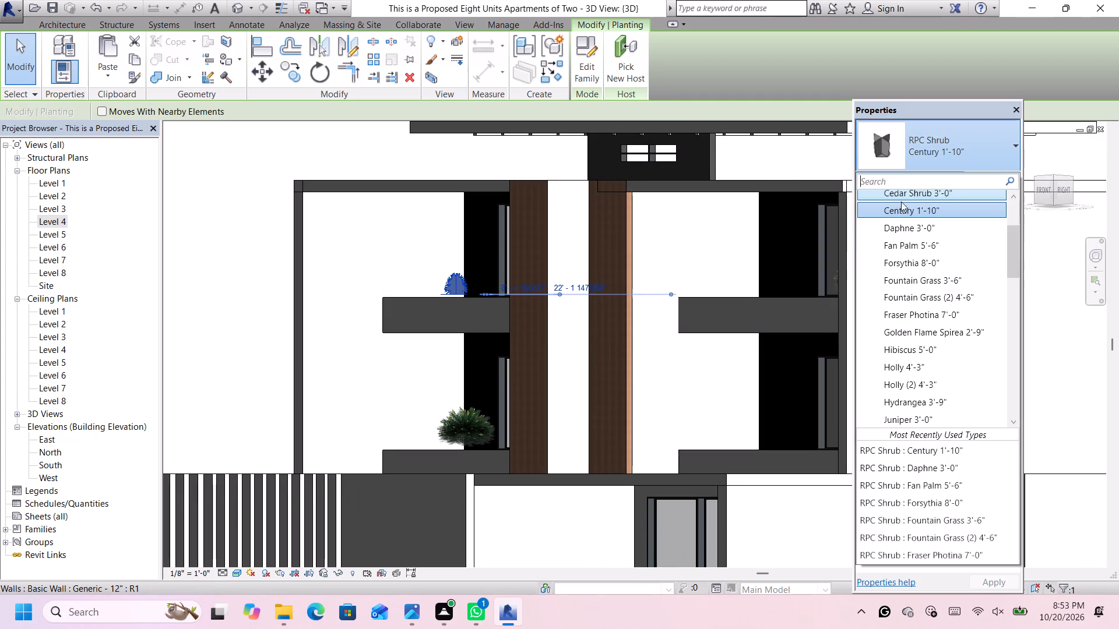
{"action": "scroll", "coordinate": [902, 225], "scroll_direction": "up", "scroll_amount": 1}
{"action": "left_click", "coordinate": [901, 223]}
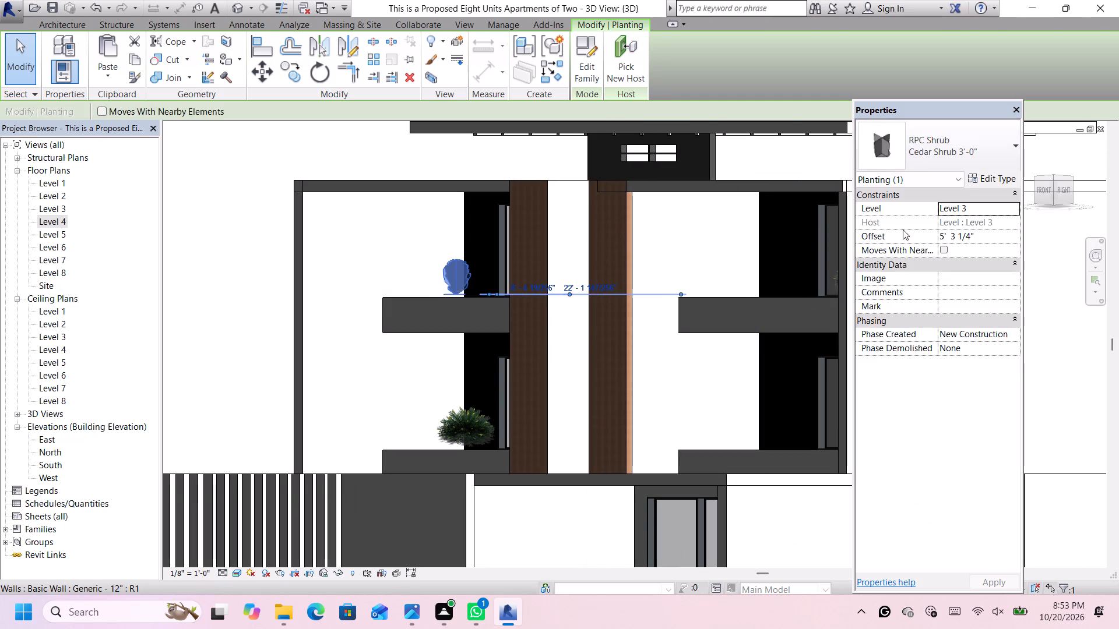
{"action": "left_click", "coordinate": [260, 315]}
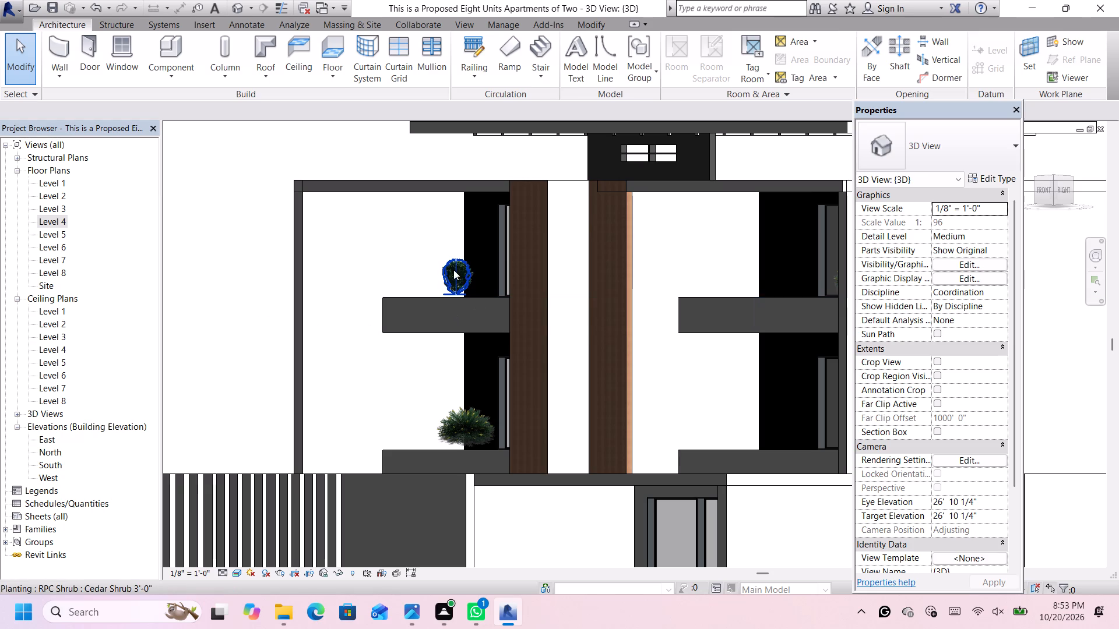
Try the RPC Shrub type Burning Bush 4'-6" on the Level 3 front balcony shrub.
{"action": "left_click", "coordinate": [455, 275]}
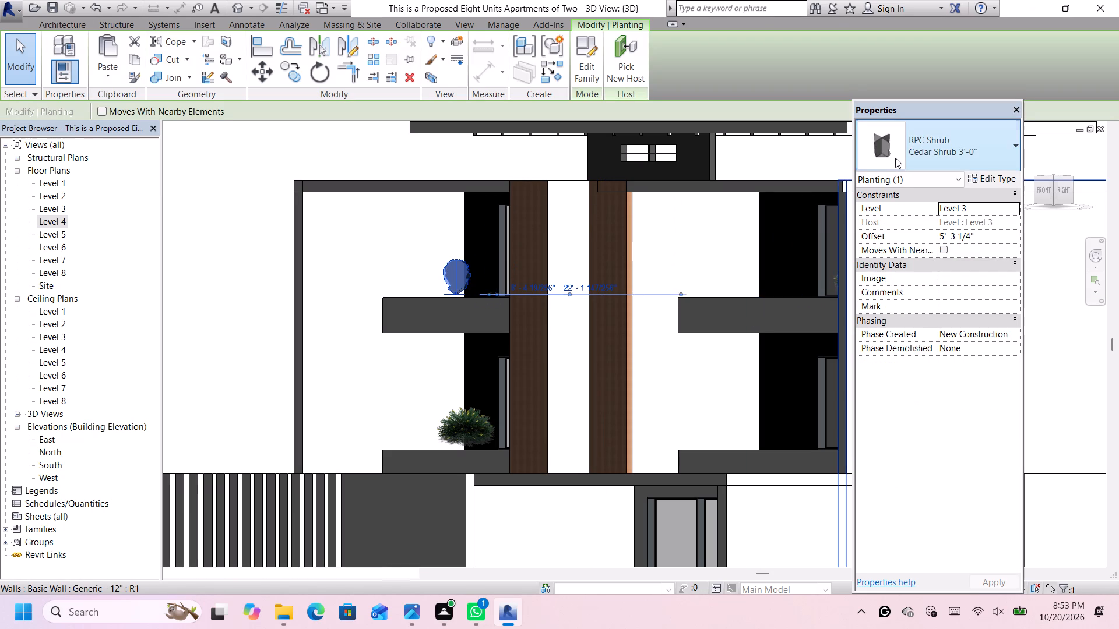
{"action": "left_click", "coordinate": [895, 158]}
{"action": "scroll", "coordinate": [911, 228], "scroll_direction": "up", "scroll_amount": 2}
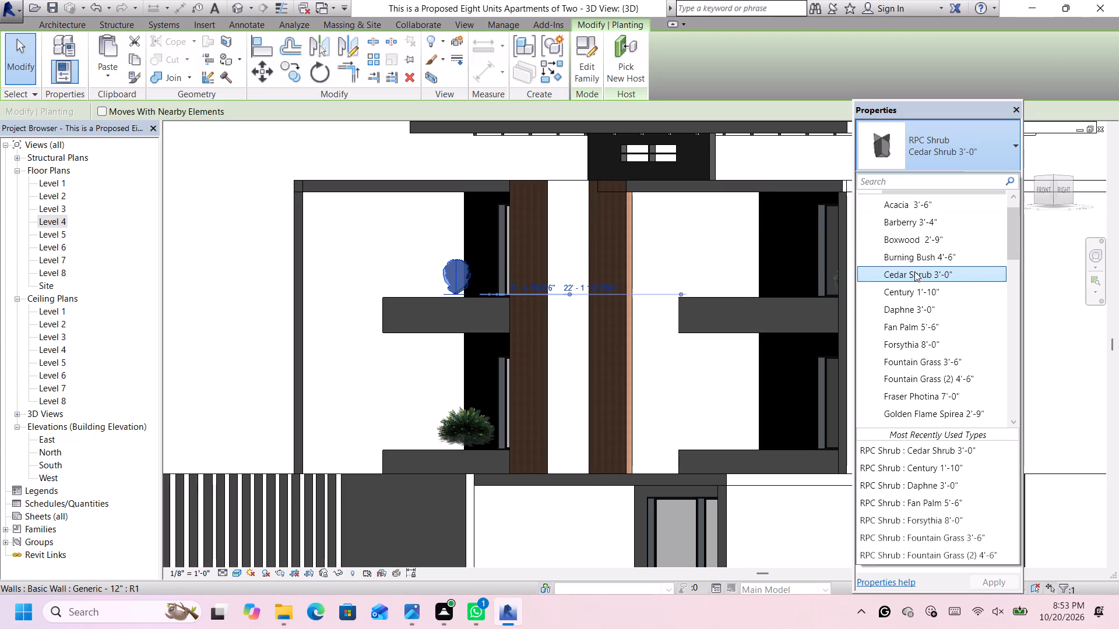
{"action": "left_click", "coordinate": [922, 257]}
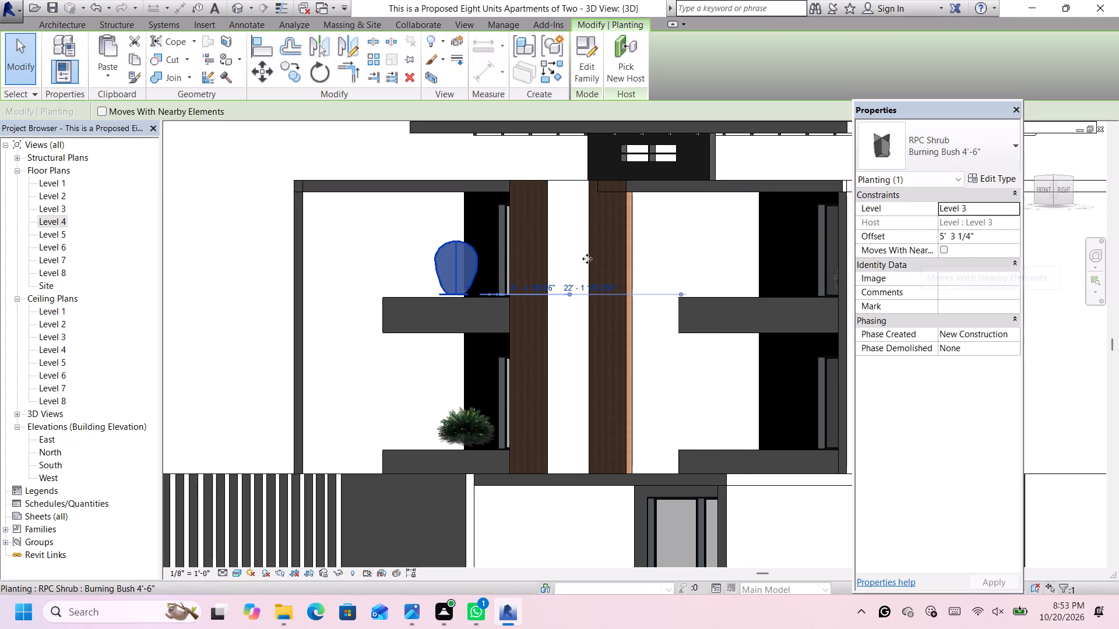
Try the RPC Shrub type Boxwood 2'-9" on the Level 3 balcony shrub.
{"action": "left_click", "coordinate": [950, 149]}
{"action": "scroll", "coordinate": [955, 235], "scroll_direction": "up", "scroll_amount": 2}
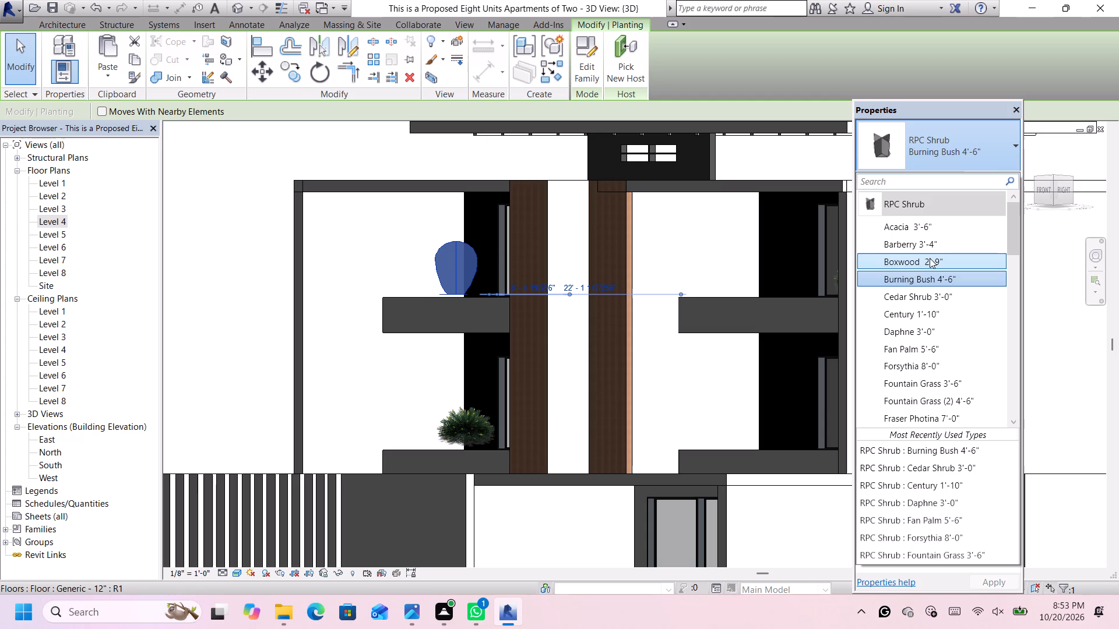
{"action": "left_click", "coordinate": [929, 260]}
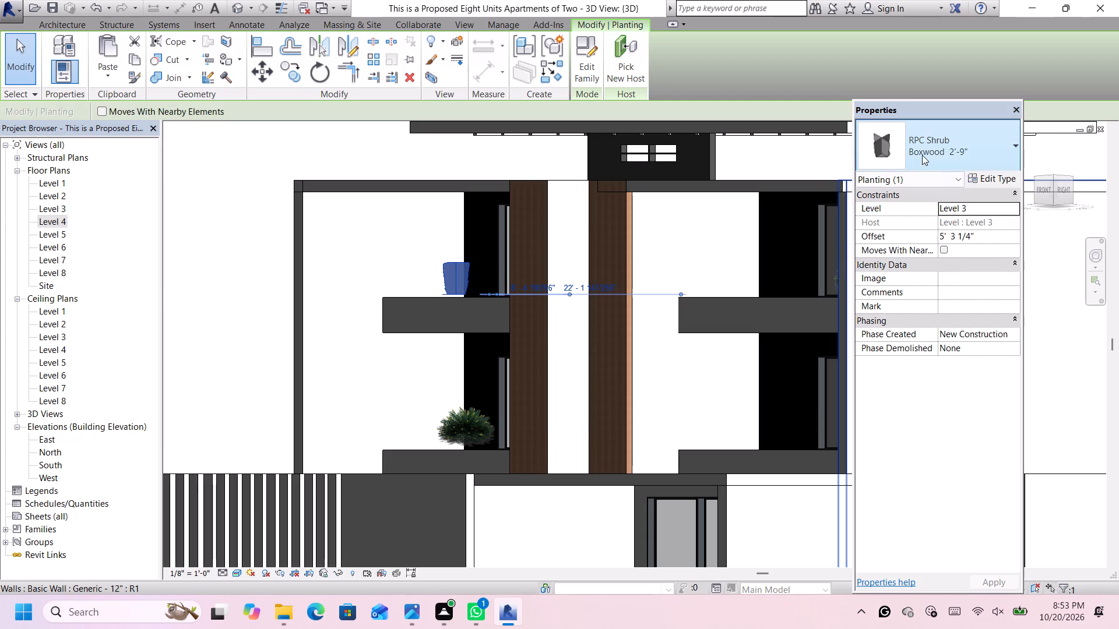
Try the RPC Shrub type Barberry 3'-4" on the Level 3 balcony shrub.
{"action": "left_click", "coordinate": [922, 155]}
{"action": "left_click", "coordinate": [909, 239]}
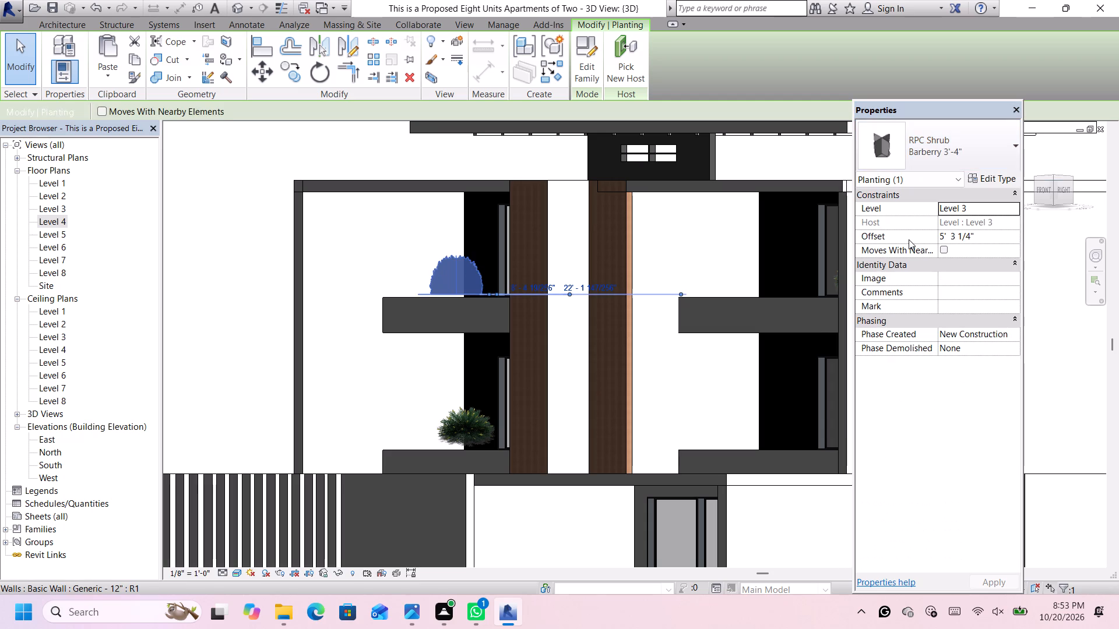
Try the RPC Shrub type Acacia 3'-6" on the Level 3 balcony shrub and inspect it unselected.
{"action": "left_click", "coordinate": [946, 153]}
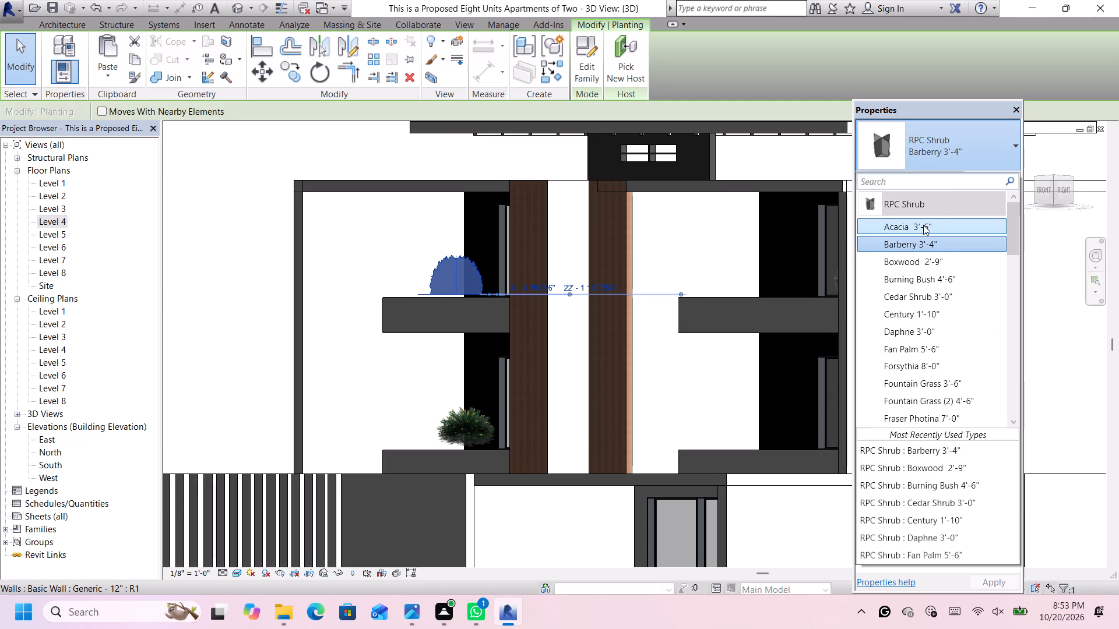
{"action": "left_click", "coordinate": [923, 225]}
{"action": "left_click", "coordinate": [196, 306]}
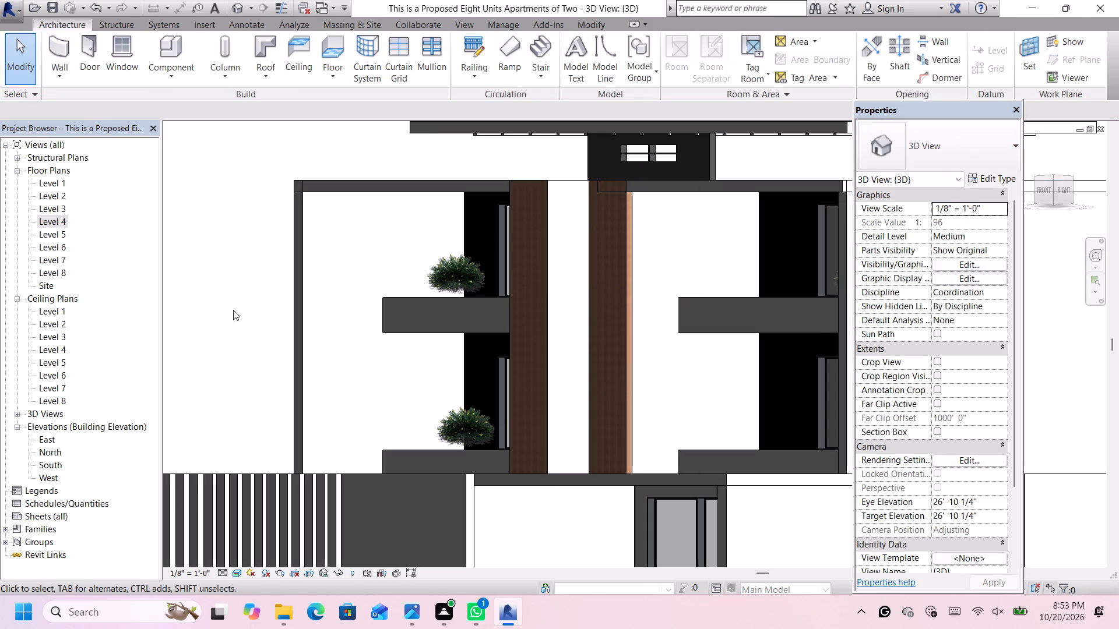
Change the Level 3 balcony shrub to the RPC Shrub type Cedar Shrub 3'-0" and inspect it unselected at close range.
{"action": "left_click", "coordinate": [444, 271]}
{"action": "left_click", "coordinate": [992, 153]}
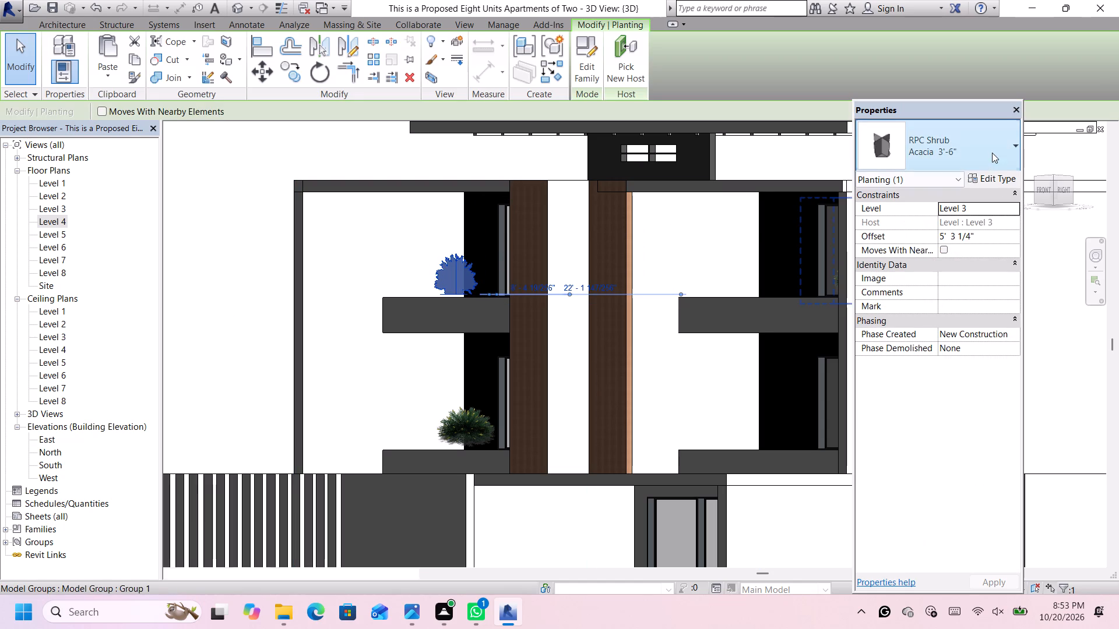
{"action": "left_click", "coordinate": [935, 298]}
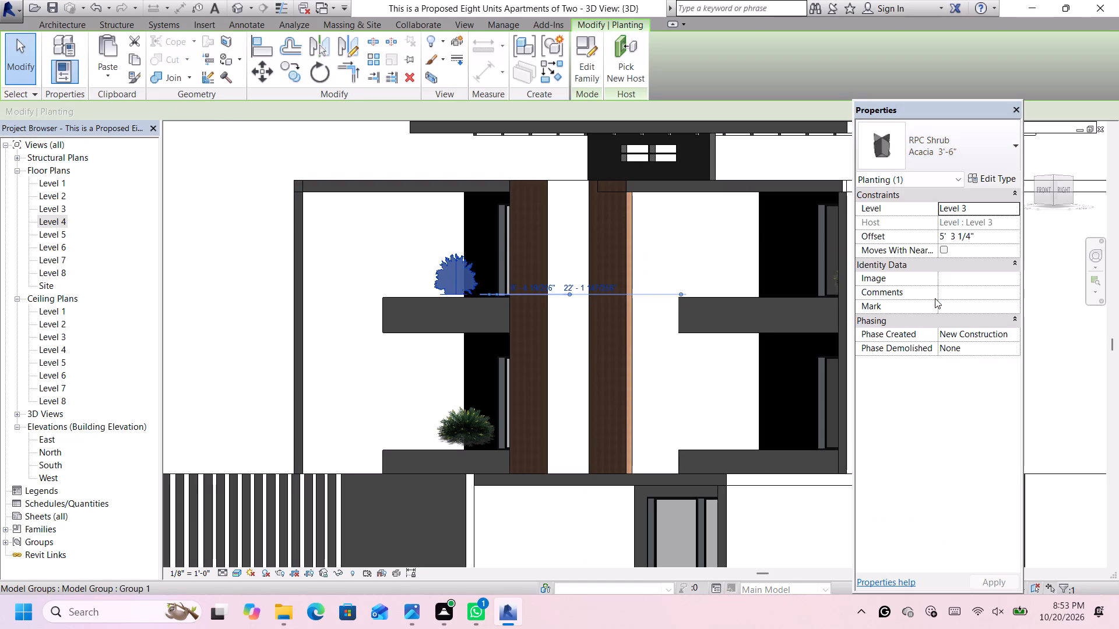
{"action": "left_click", "coordinate": [221, 358]}
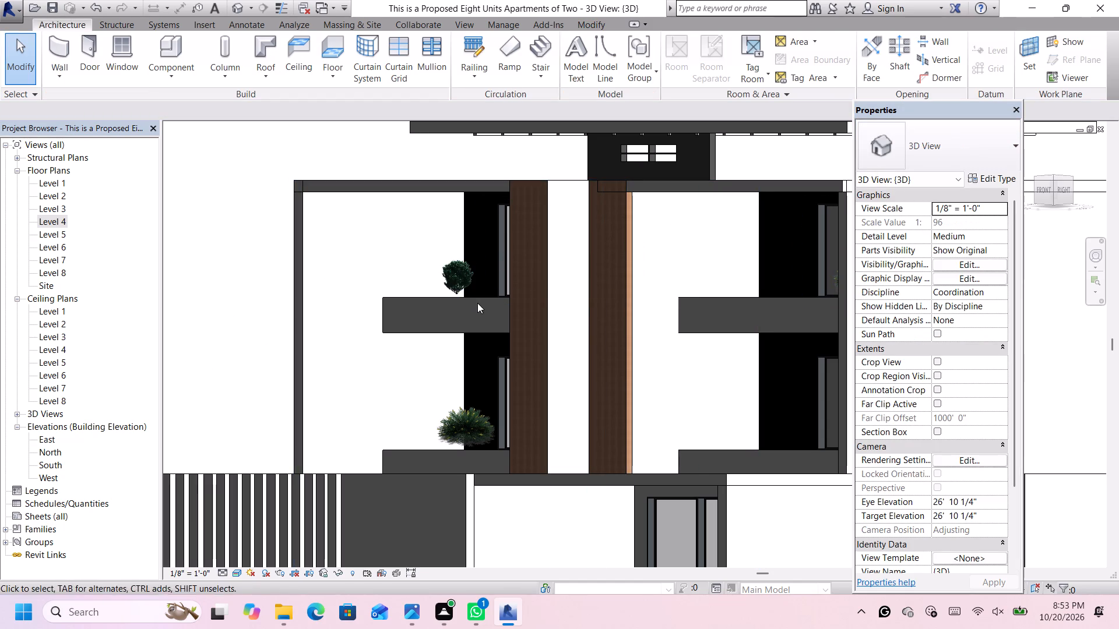
{"action": "scroll", "coordinate": [477, 294], "scroll_direction": "up", "scroll_amount": 9}
{"action": "scroll", "coordinate": [465, 291], "scroll_direction": "down", "scroll_amount": 6}
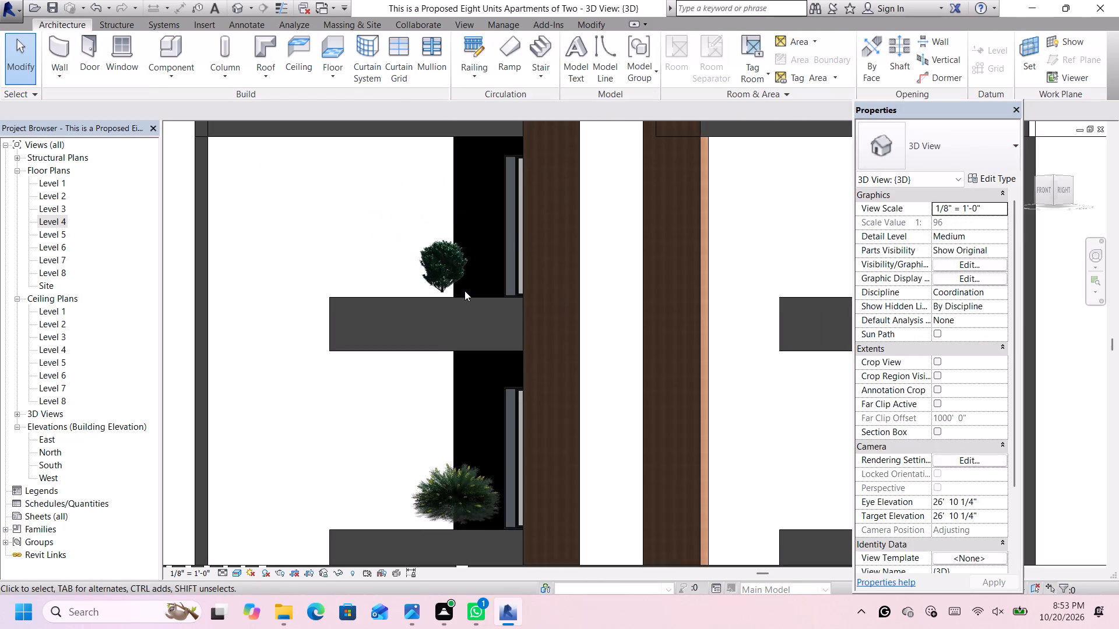
{"action": "scroll", "coordinate": [465, 291], "scroll_direction": "down", "scroll_amount": 5}
{"action": "scroll", "coordinate": [452, 283], "scroll_direction": "up", "scroll_amount": 4}
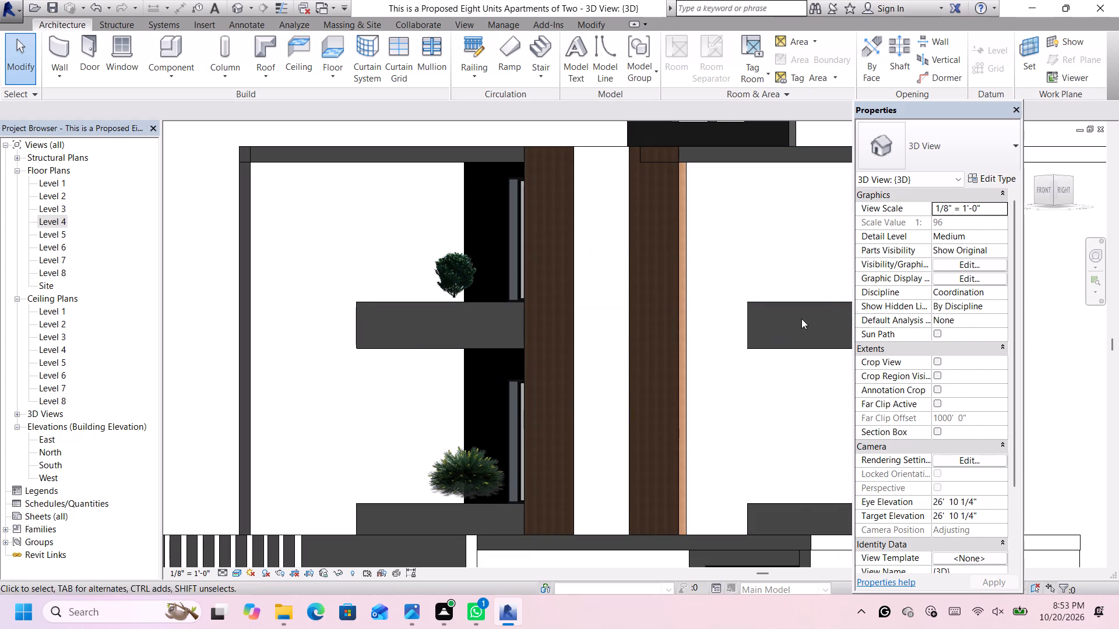
Start placing a component and look through the loaded shrub, tree and other component types.
{"action": "left_click", "coordinate": [921, 150]}
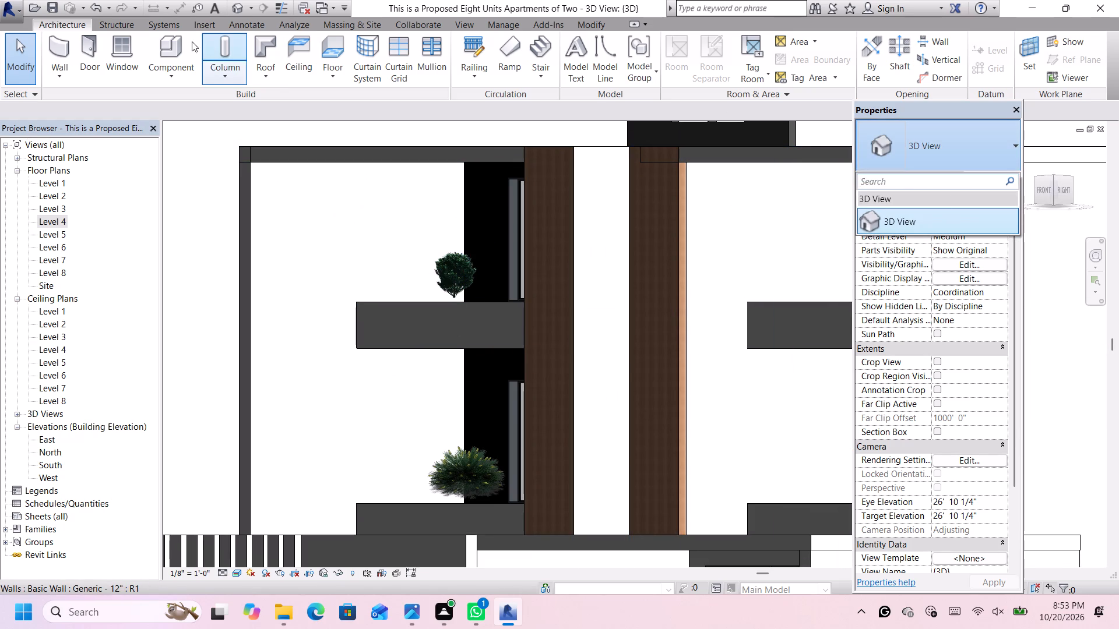
{"action": "left_click", "coordinate": [192, 42]}
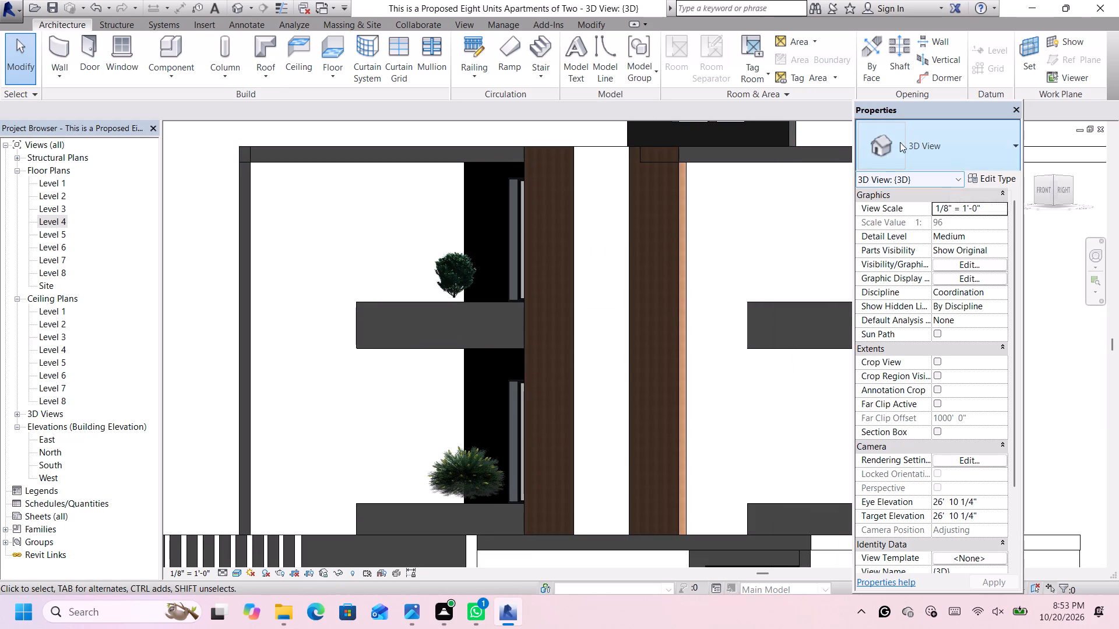
{"action": "left_click", "coordinate": [172, 50]}
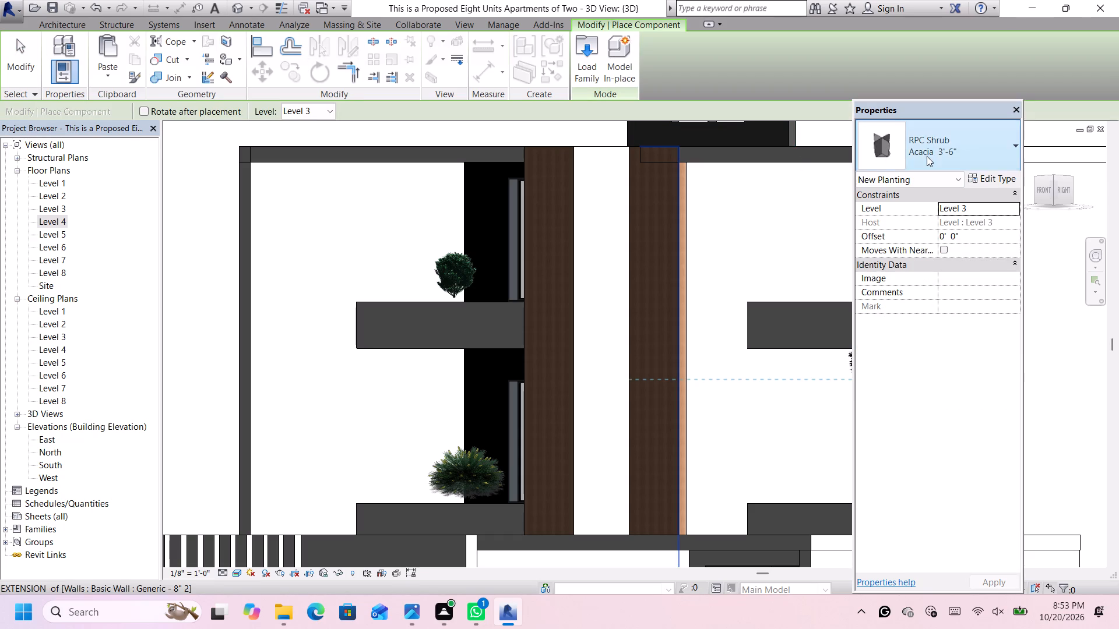
{"action": "left_click", "coordinate": [927, 156]}
{"action": "scroll", "coordinate": [903, 293], "scroll_direction": "down", "scroll_amount": 8}
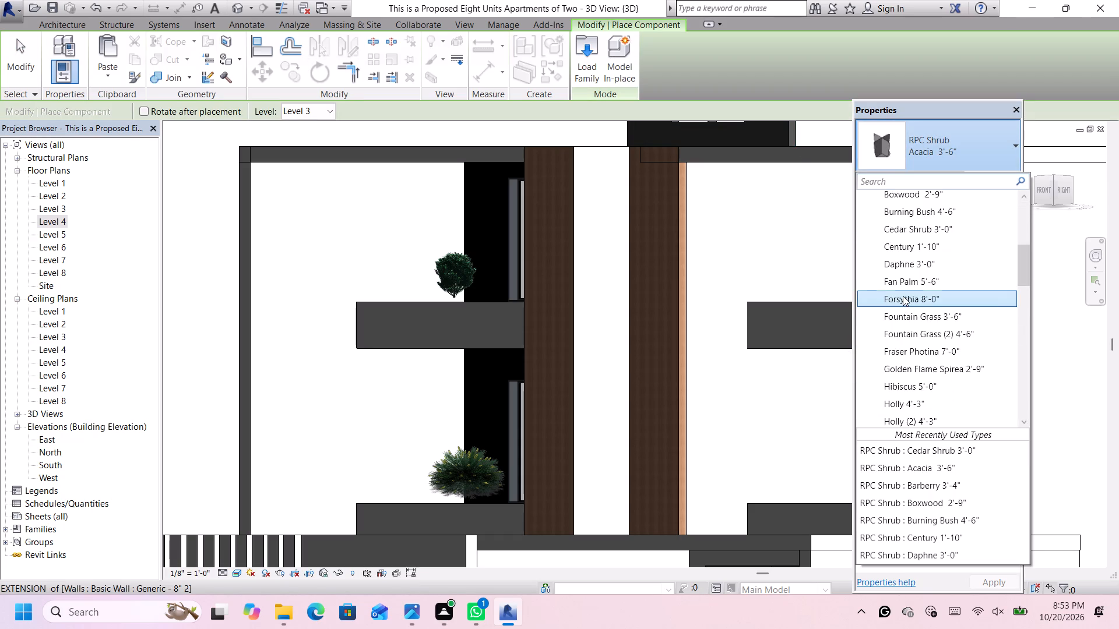
{"action": "scroll", "coordinate": [903, 296], "scroll_direction": "down", "scroll_amount": 20}
{"action": "scroll", "coordinate": [903, 296], "scroll_direction": "down", "scroll_amount": 15}
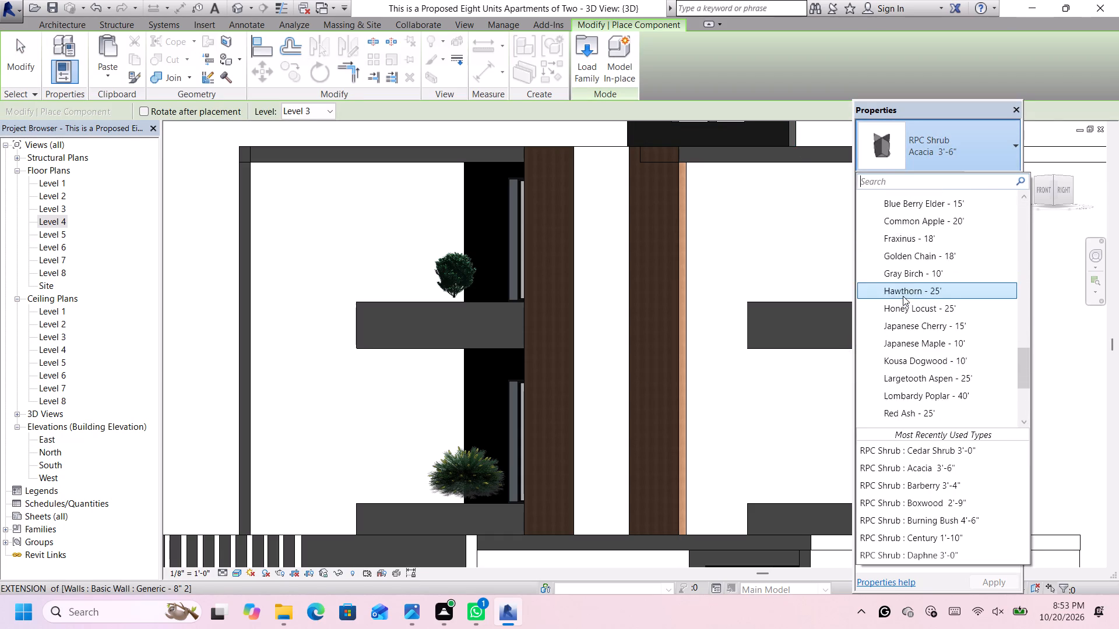
{"action": "scroll", "coordinate": [903, 296], "scroll_direction": "down", "scroll_amount": 15}
{"action": "scroll", "coordinate": [909, 397], "scroll_direction": "up", "scroll_amount": 3}
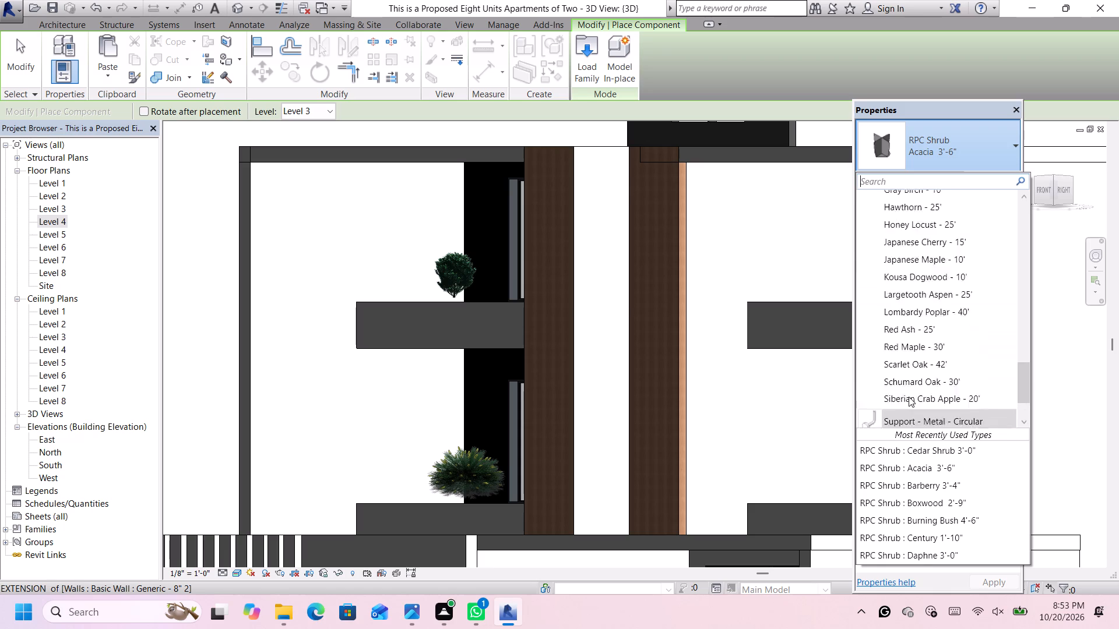
{"action": "scroll", "coordinate": [909, 397], "scroll_direction": "up", "scroll_amount": 20}
{"action": "scroll", "coordinate": [909, 397], "scroll_direction": "up", "scroll_amount": 20}
{"action": "scroll", "coordinate": [909, 397], "scroll_direction": "up", "scroll_amount": 1}
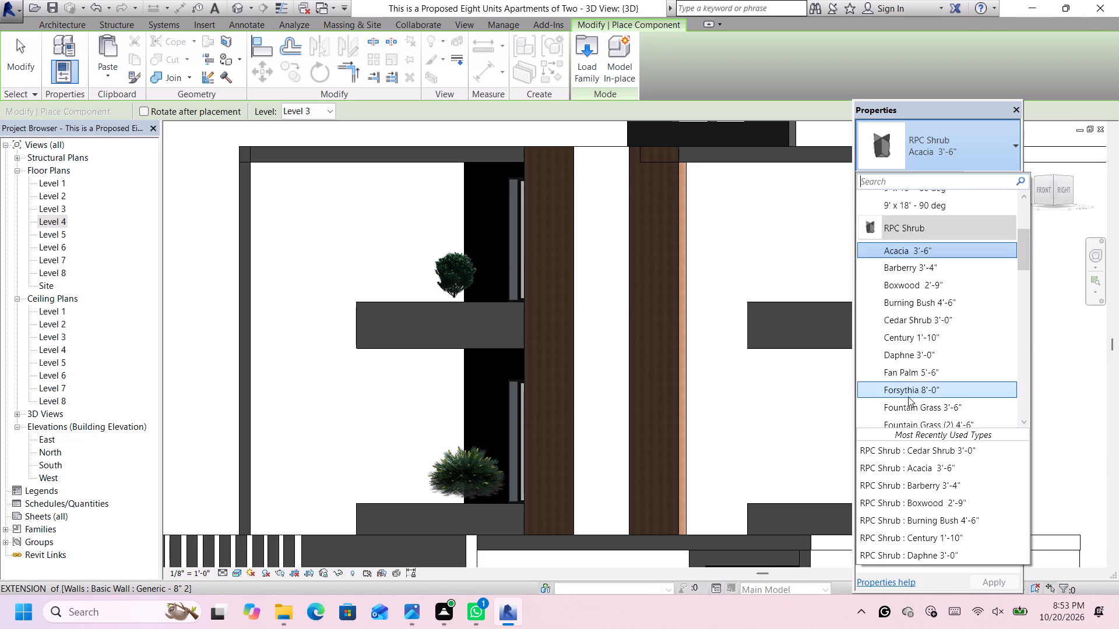
{"action": "scroll", "coordinate": [908, 397], "scroll_direction": "up", "scroll_amount": 20}
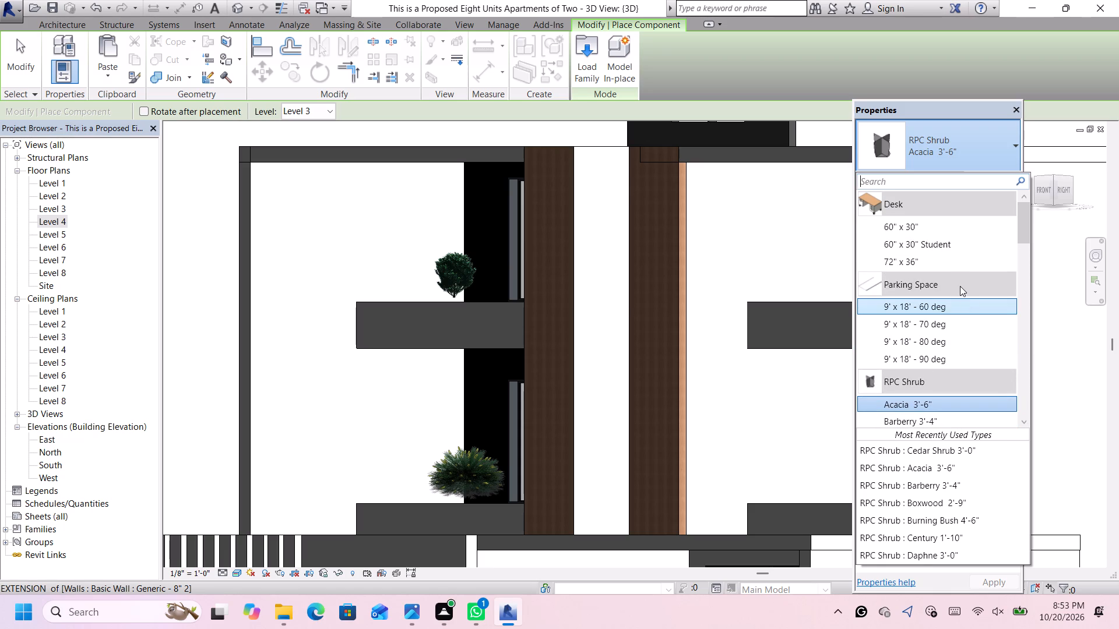
{"action": "scroll", "coordinate": [959, 286], "scroll_direction": "down", "scroll_amount": 5}
{"action": "scroll", "coordinate": [972, 334], "scroll_direction": "down", "scroll_amount": 4}
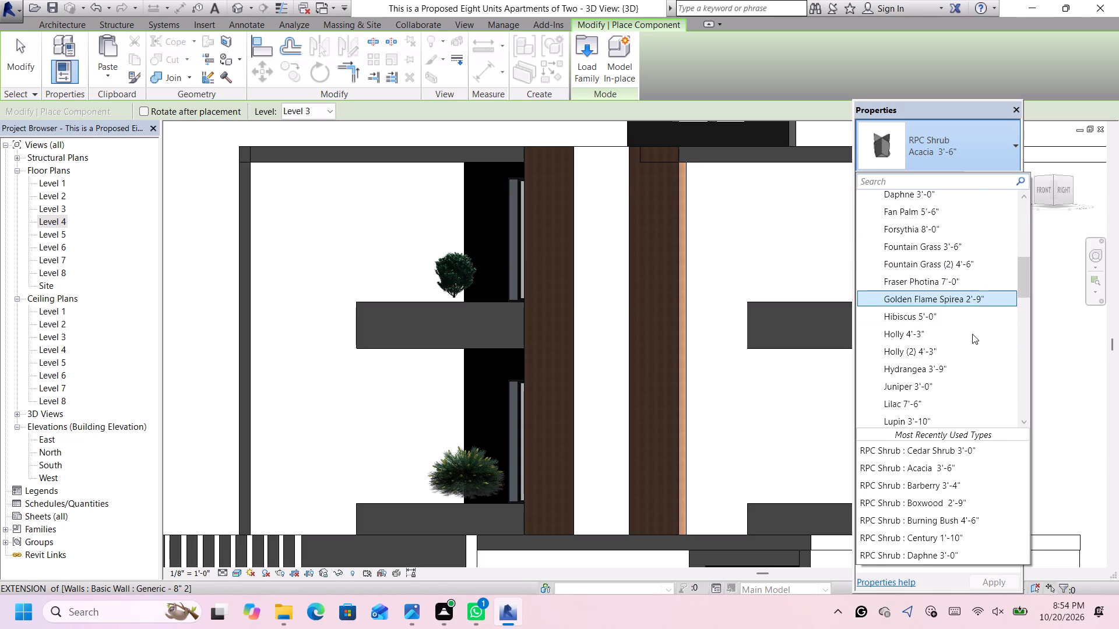
{"action": "scroll", "coordinate": [972, 334], "scroll_direction": "down", "scroll_amount": 15}
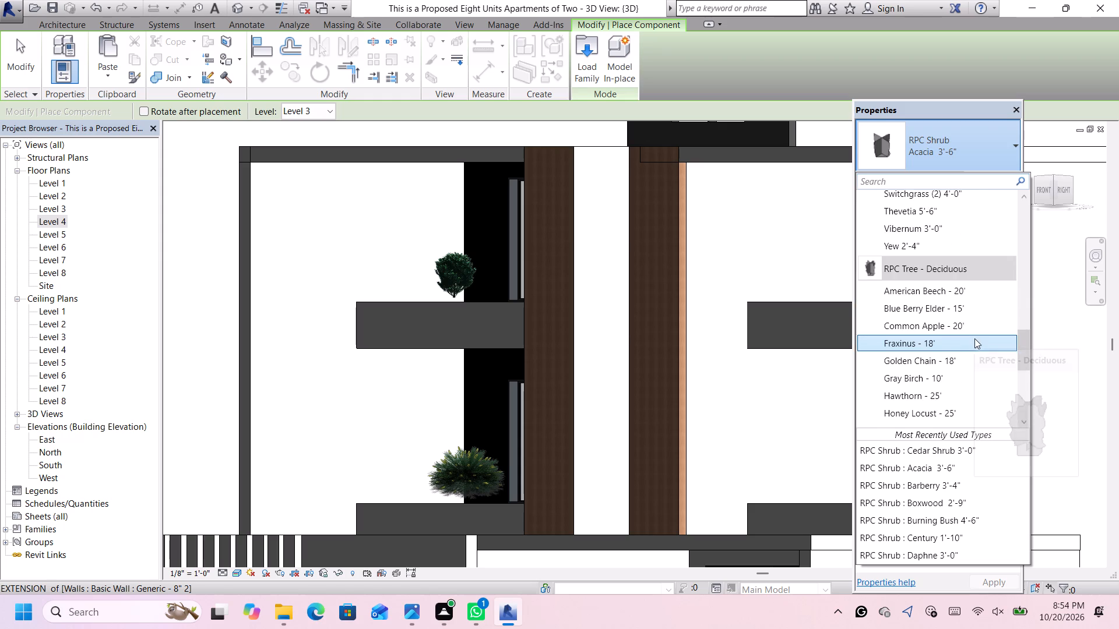
{"action": "scroll", "coordinate": [974, 339], "scroll_direction": "down", "scroll_amount": 18}
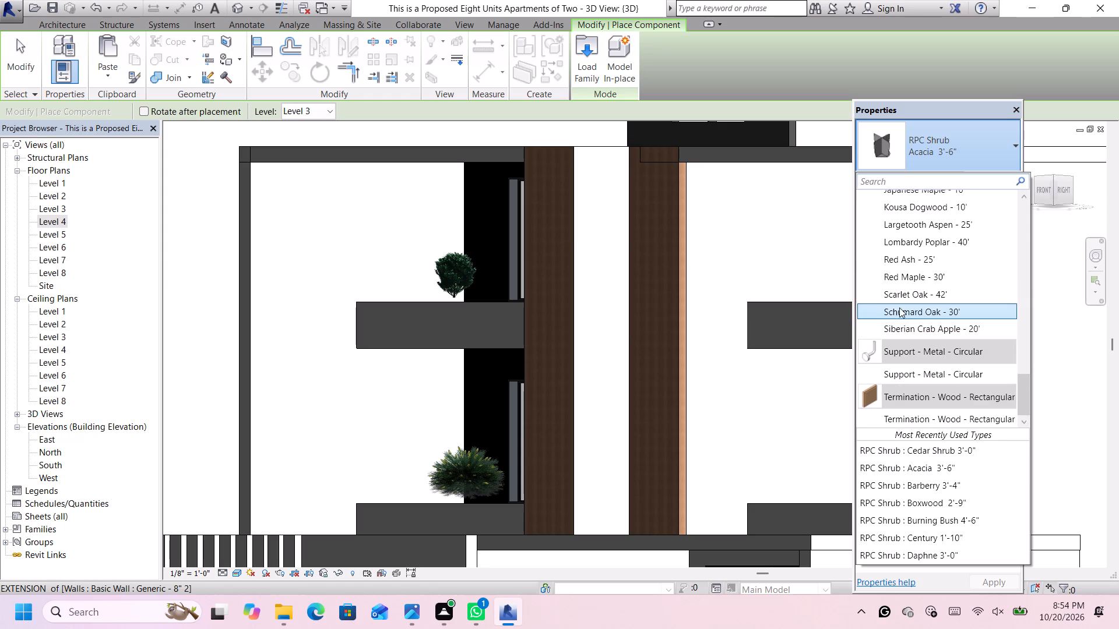
{"action": "scroll", "coordinate": [470, 283], "scroll_direction": "down", "scroll_amount": 1}
Place an RPC Shrub Acacia 3'-6" on Level 3 in the balcony bay on the other side of the wood-clad columns.
{"action": "scroll", "coordinate": [460, 298], "scroll_direction": "up", "scroll_amount": 5}
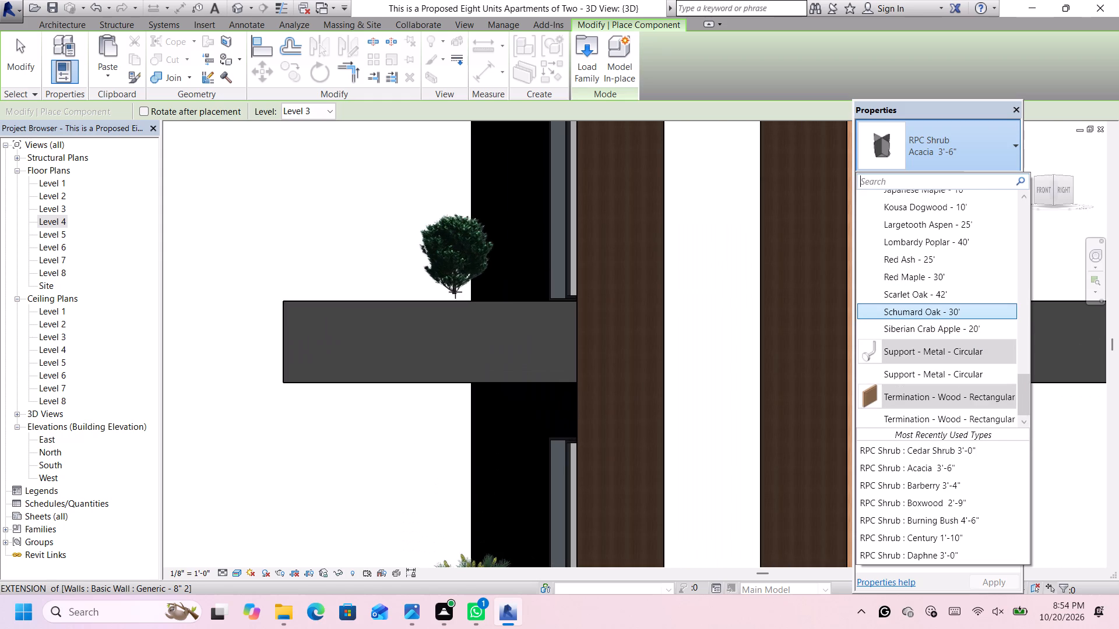
{"action": "scroll", "coordinate": [496, 206], "scroll_direction": "down", "scroll_amount": 11}
{"action": "scroll", "coordinate": [634, 253], "scroll_direction": "up", "scroll_amount": 4}
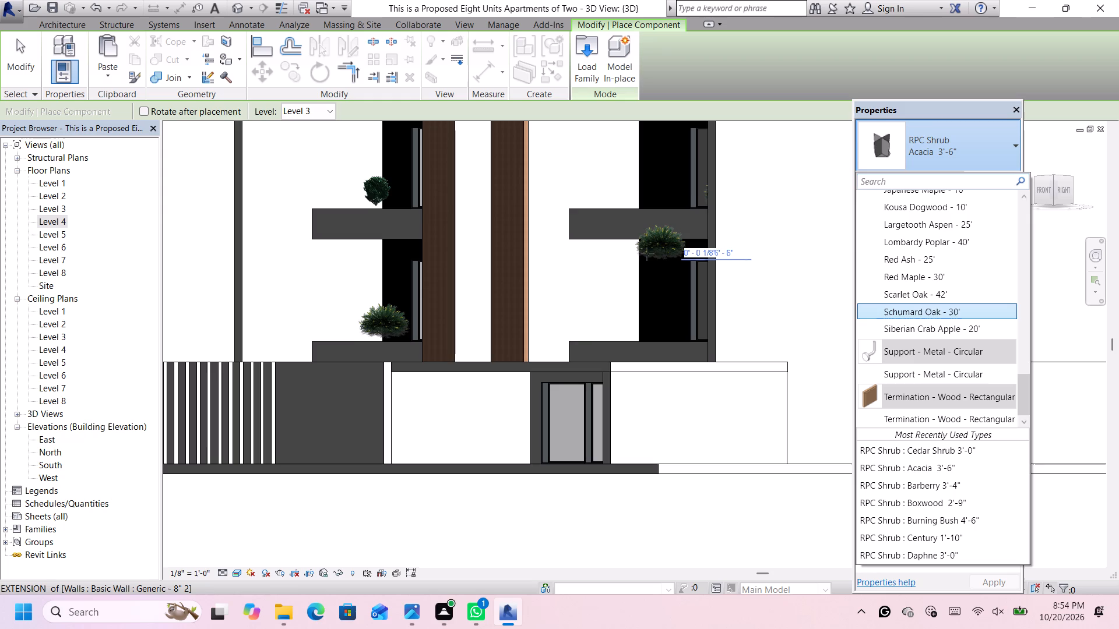
{"action": "scroll", "coordinate": [650, 252], "scroll_direction": "down", "scroll_amount": 3}
{"action": "scroll", "coordinate": [650, 253], "scroll_direction": "up", "scroll_amount": 3}
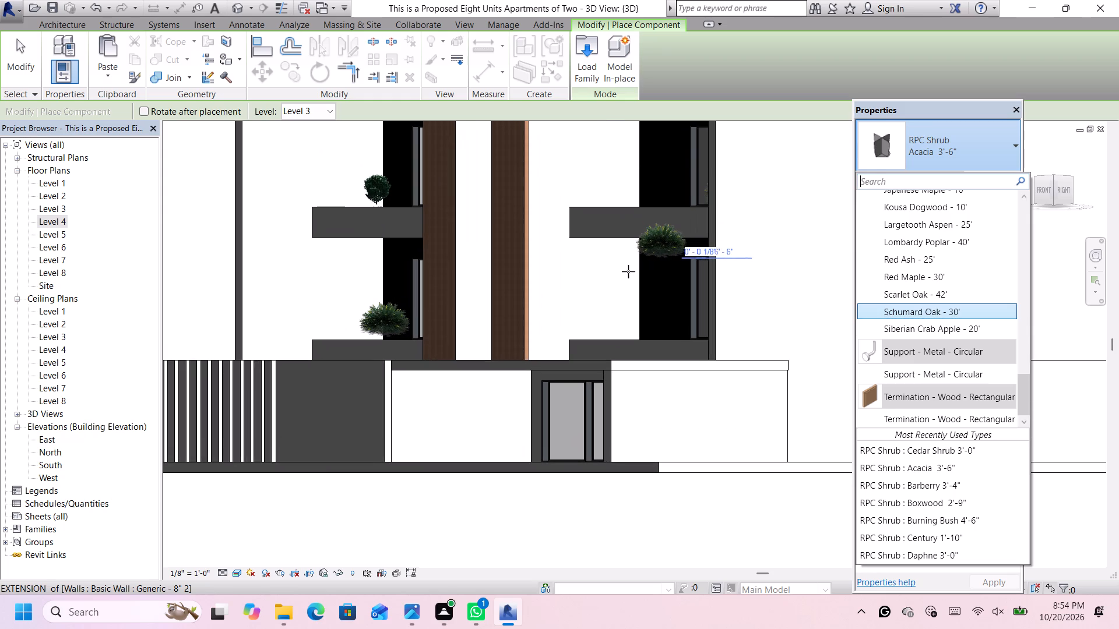
{"action": "key", "text": "space"}
{"action": "key", "text": "Escape"}
{"action": "key", "text": "Escape"}
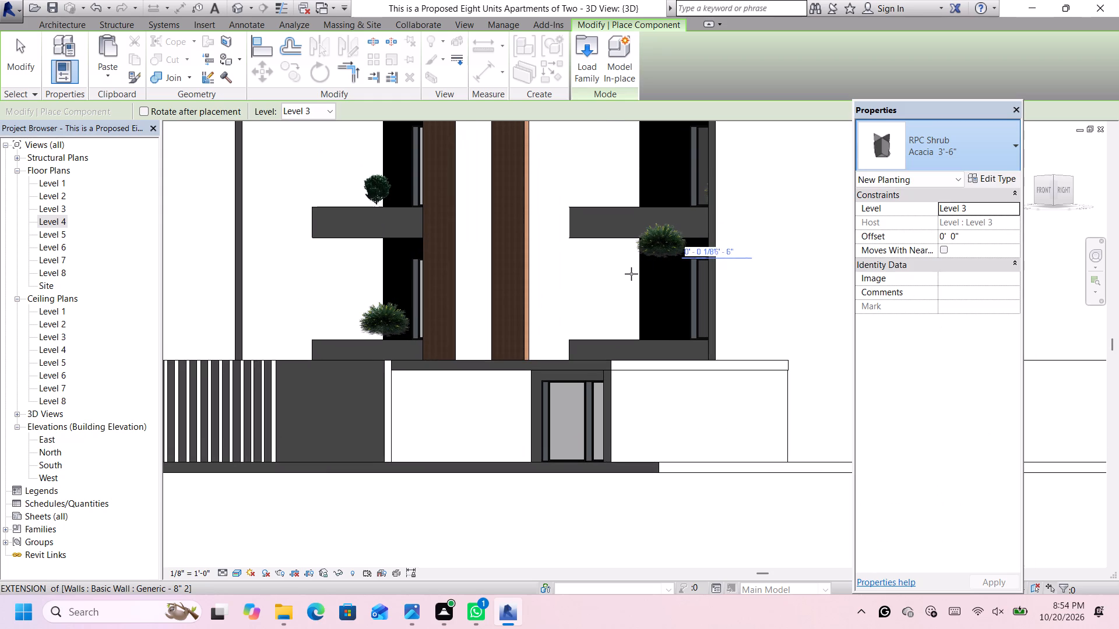
{"action": "key", "text": "space"}
{"action": "left_click", "coordinate": [662, 246]}
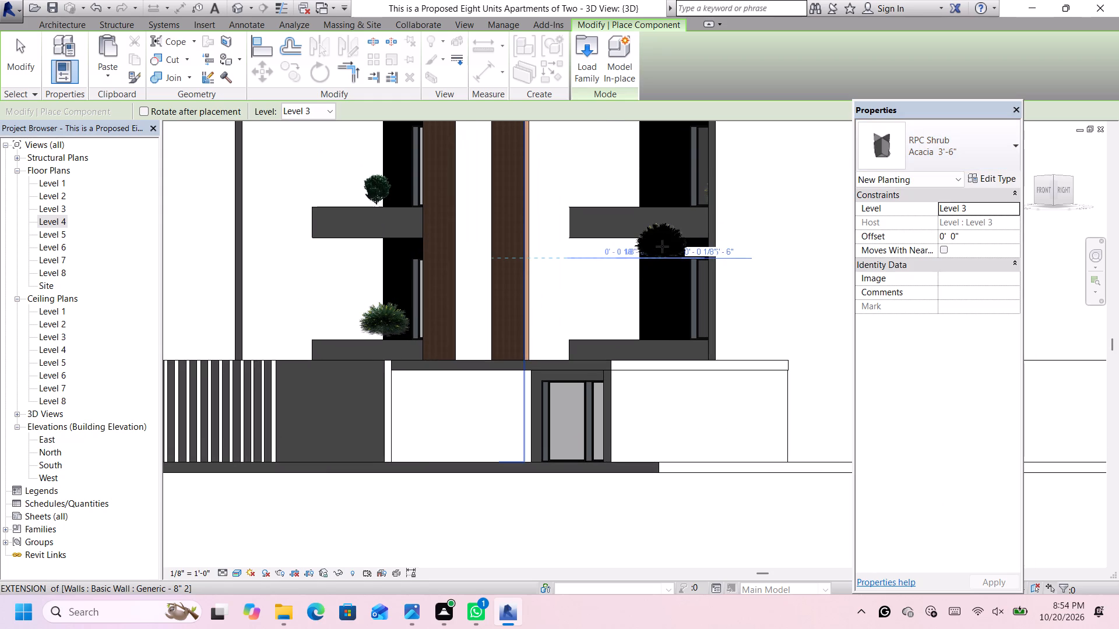
{"action": "key", "text": "Escape"}
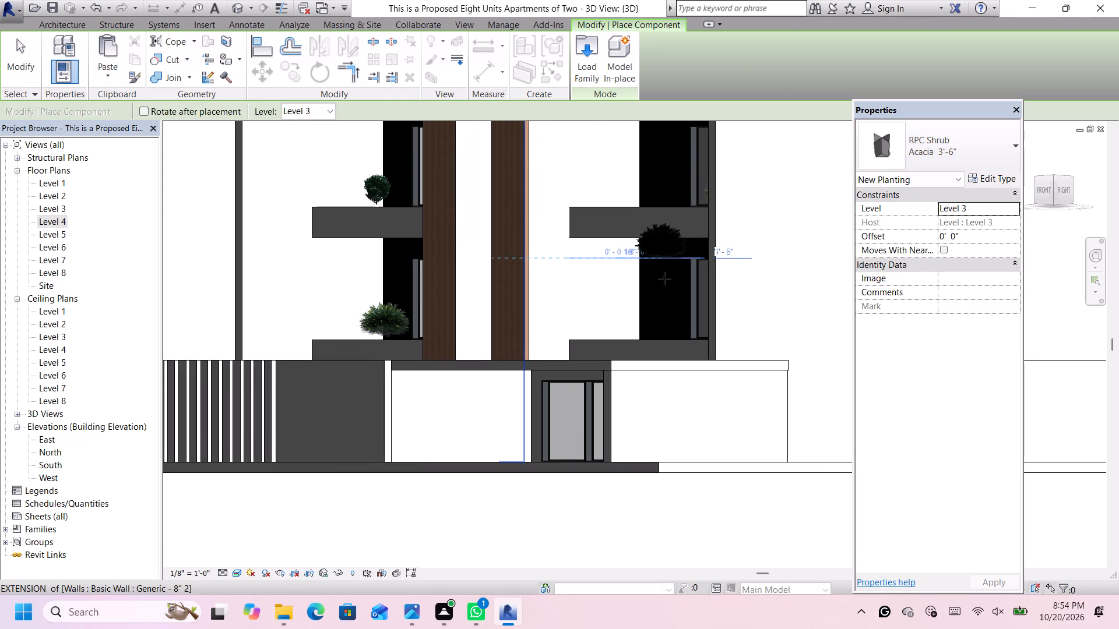
{"action": "key", "text": "Escape"}
Set the new Acacia shrub's level to Level 2.
{"action": "left_click", "coordinate": [669, 235]}
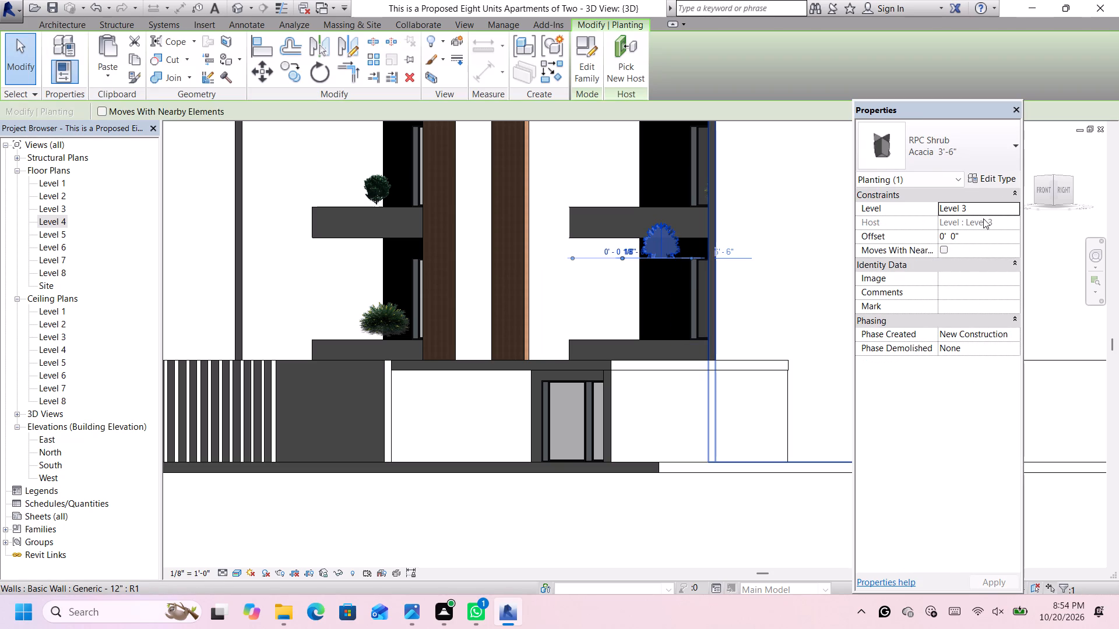
{"action": "left_click", "coordinate": [1011, 209]}
{"action": "left_click", "coordinate": [971, 233]}
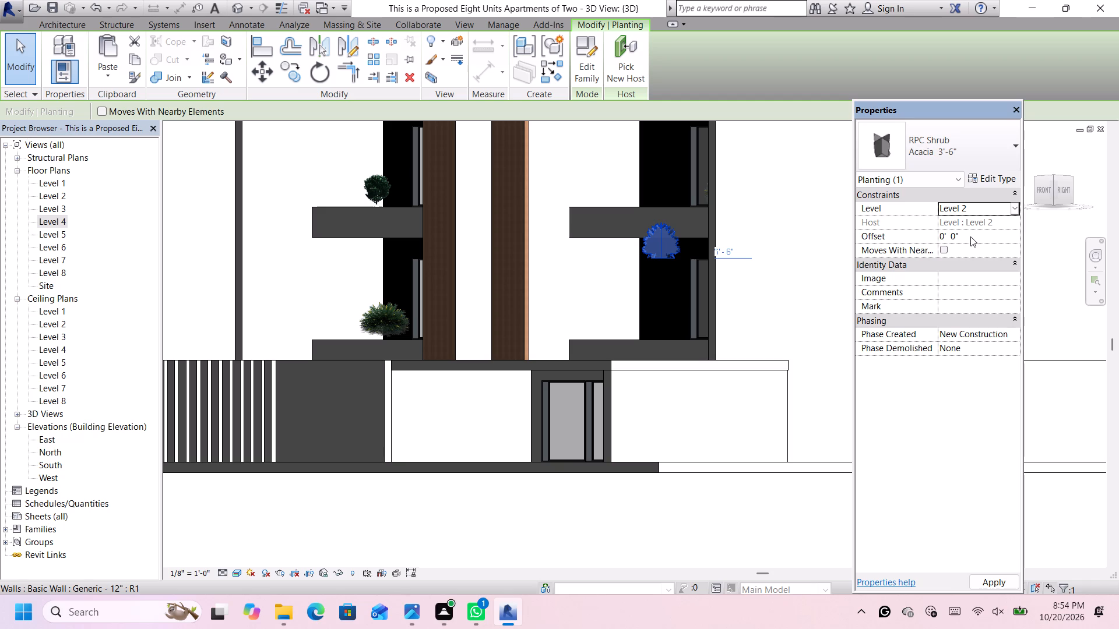
{"action": "key", "text": "Return"}
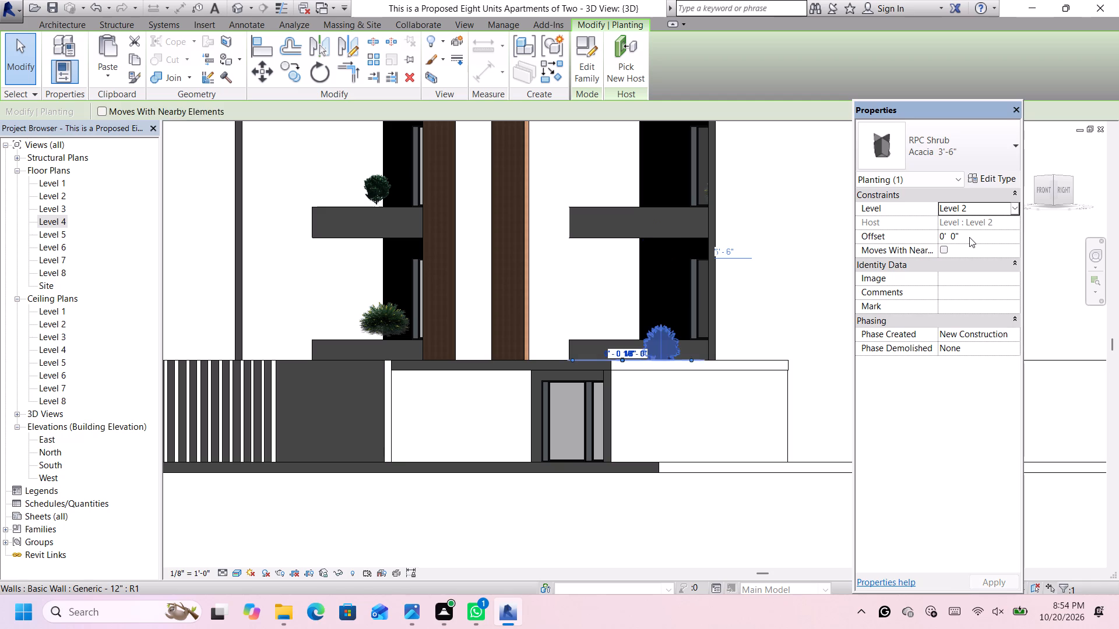
{"action": "scroll", "coordinate": [667, 348], "scroll_direction": "up", "scroll_amount": 3}
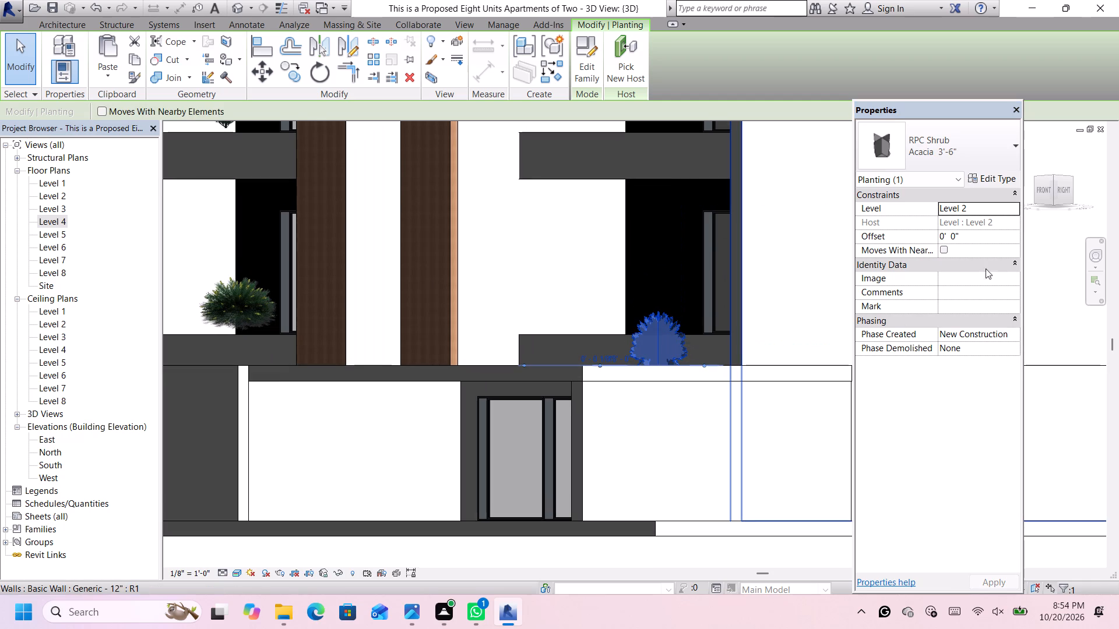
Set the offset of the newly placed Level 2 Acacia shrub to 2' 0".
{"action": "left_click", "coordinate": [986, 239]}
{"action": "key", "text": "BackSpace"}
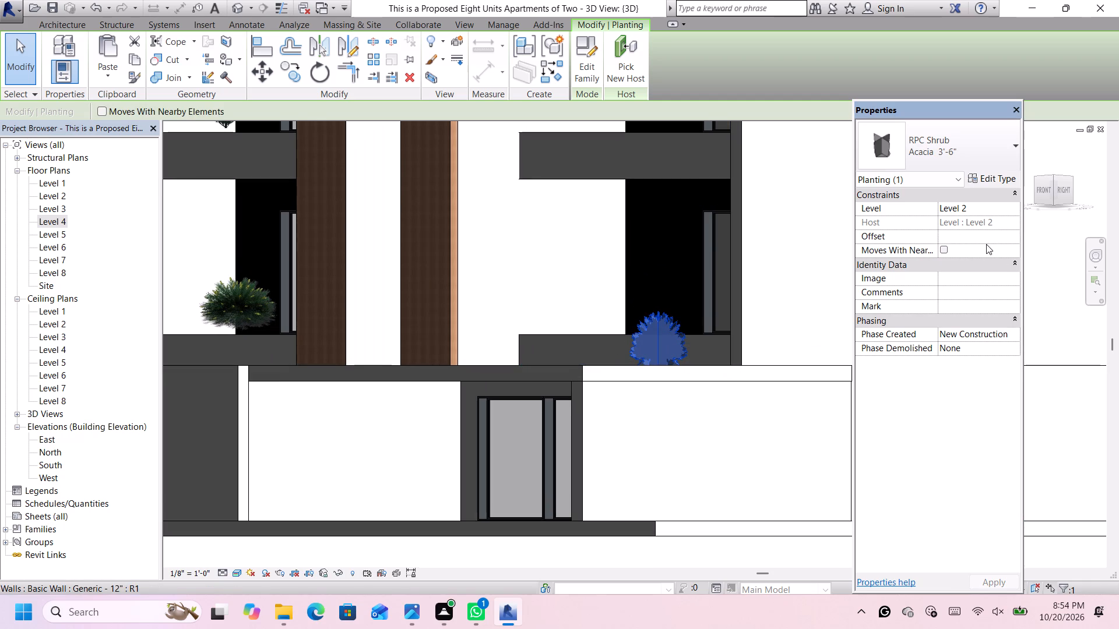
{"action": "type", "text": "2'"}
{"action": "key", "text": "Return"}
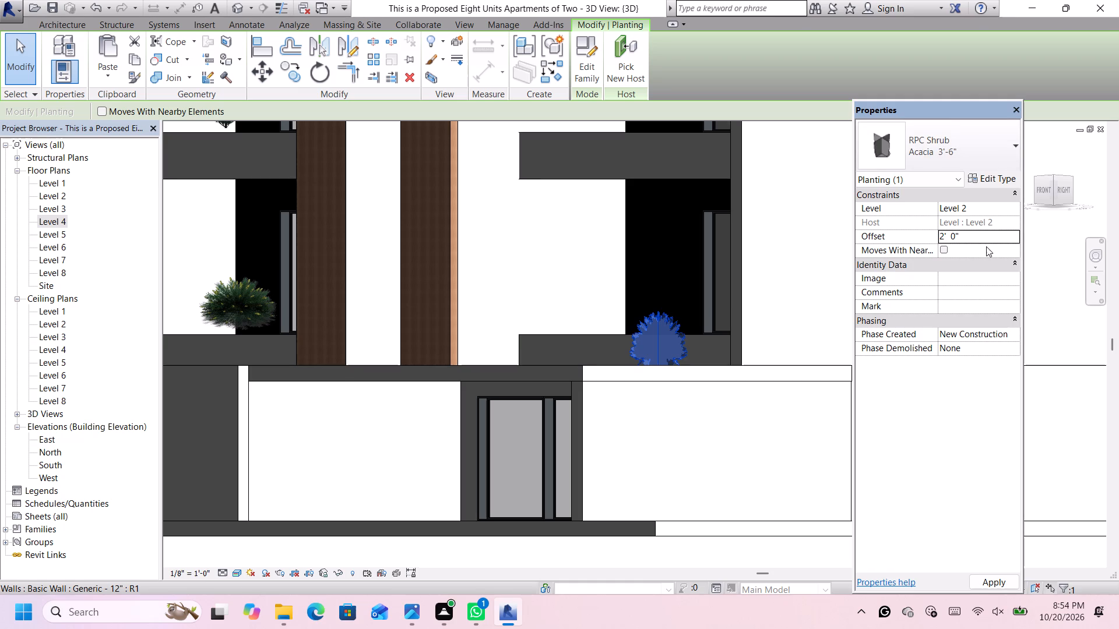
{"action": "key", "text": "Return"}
Change the Level 2 Acacia shrub directly below the Level 3 Cedar Shrub to the type Cedar Shrub 3'-0".
{"action": "scroll", "coordinate": [641, 325], "scroll_direction": "down", "scroll_amount": 5}
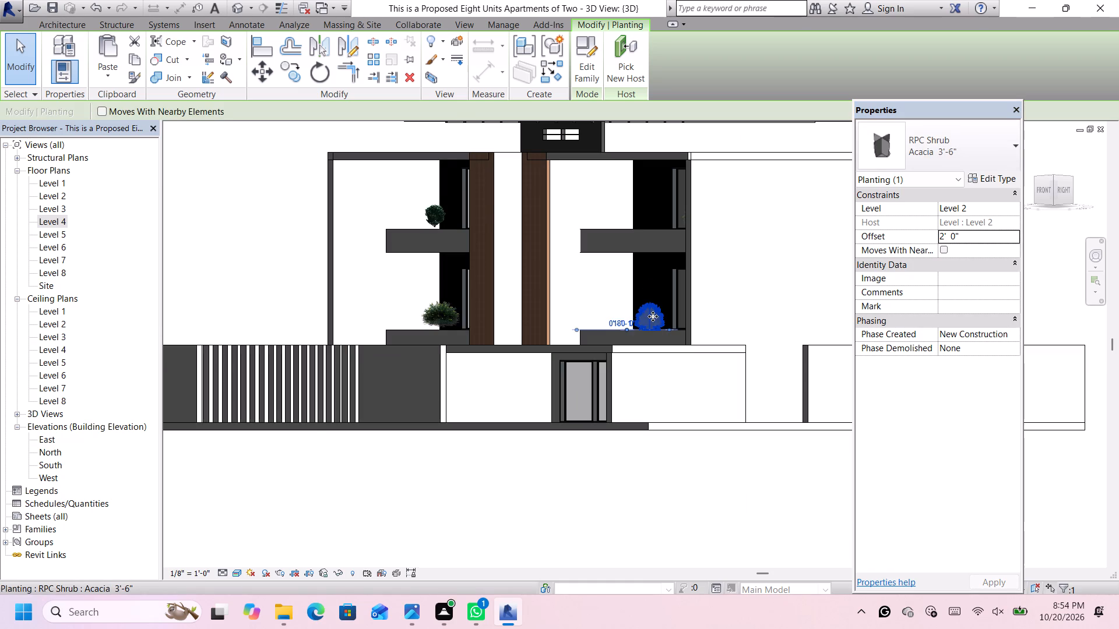
{"action": "scroll", "coordinate": [420, 338], "scroll_direction": "up", "scroll_amount": 1}
{"action": "left_click", "coordinate": [434, 304]}
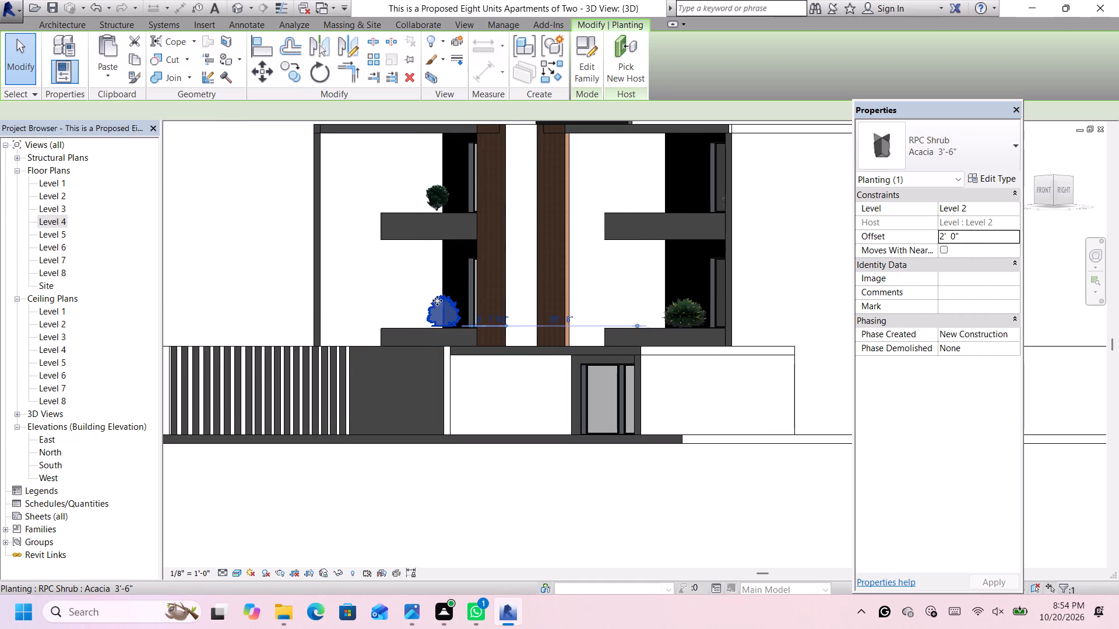
{"action": "left_click", "coordinate": [998, 149]}
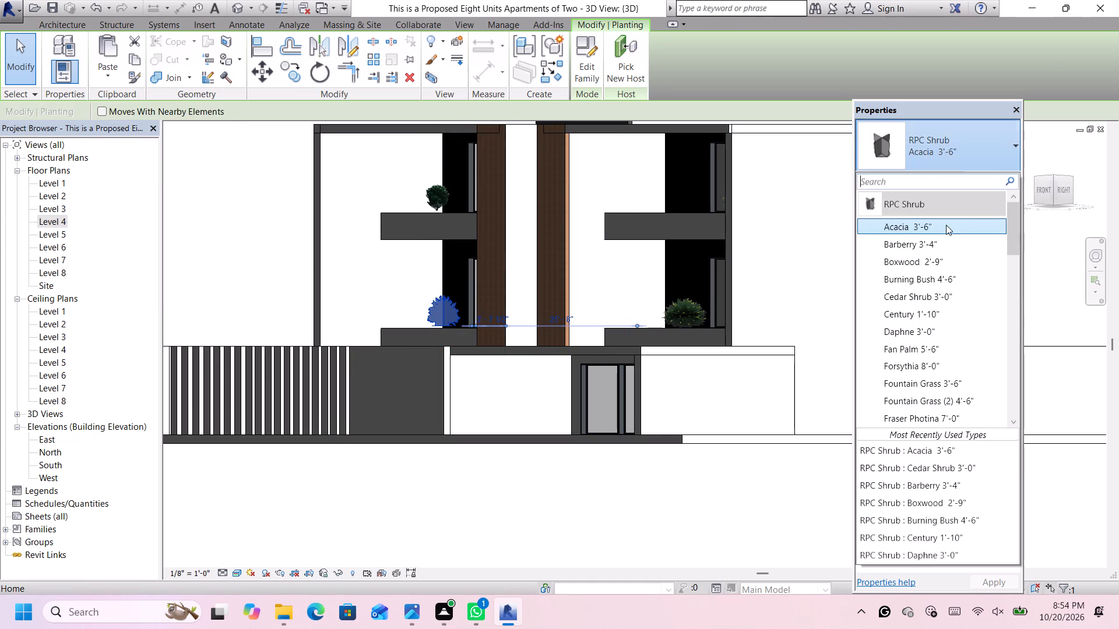
{"action": "left_click", "coordinate": [926, 292]}
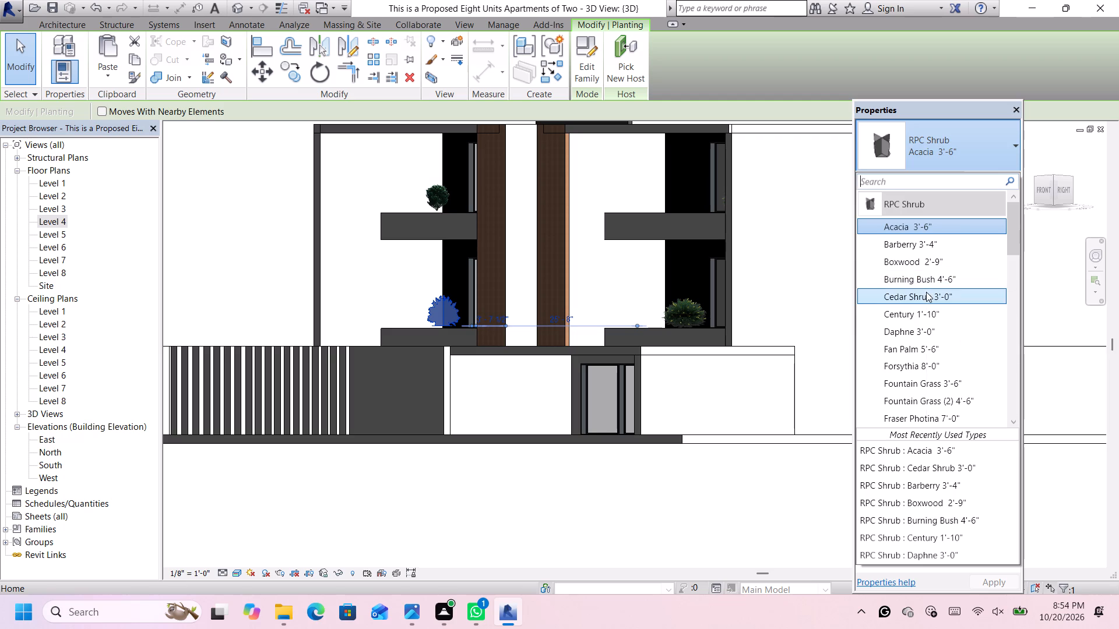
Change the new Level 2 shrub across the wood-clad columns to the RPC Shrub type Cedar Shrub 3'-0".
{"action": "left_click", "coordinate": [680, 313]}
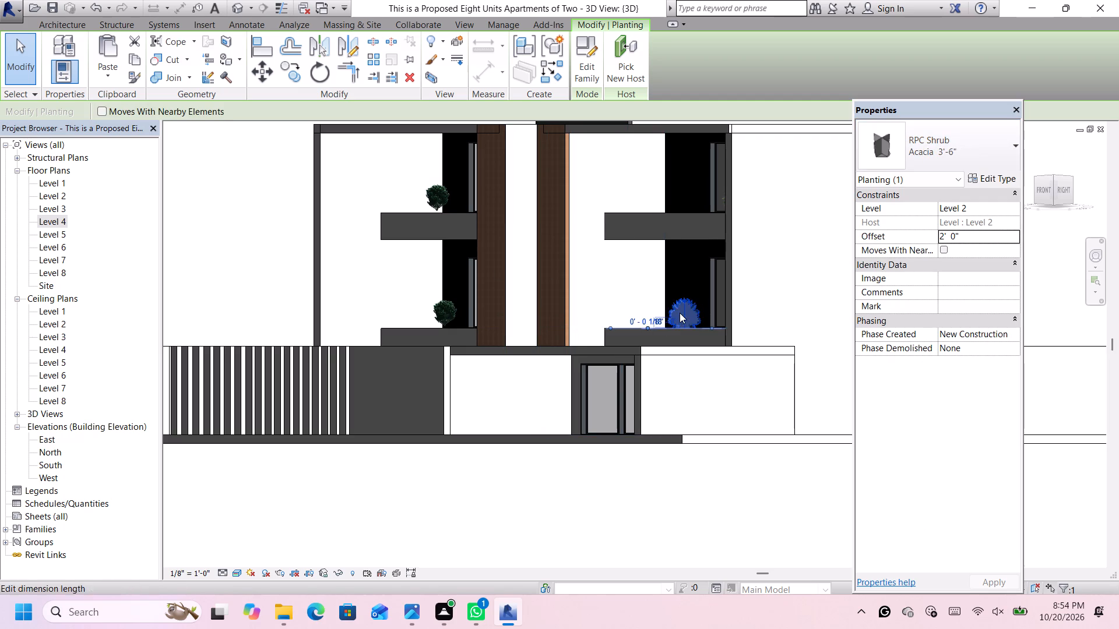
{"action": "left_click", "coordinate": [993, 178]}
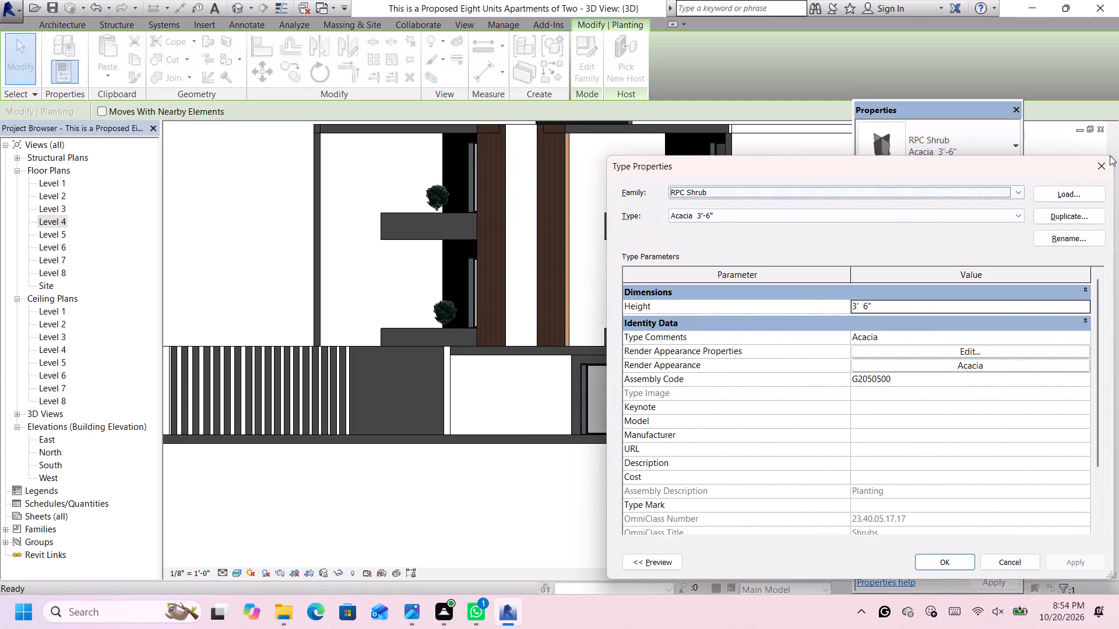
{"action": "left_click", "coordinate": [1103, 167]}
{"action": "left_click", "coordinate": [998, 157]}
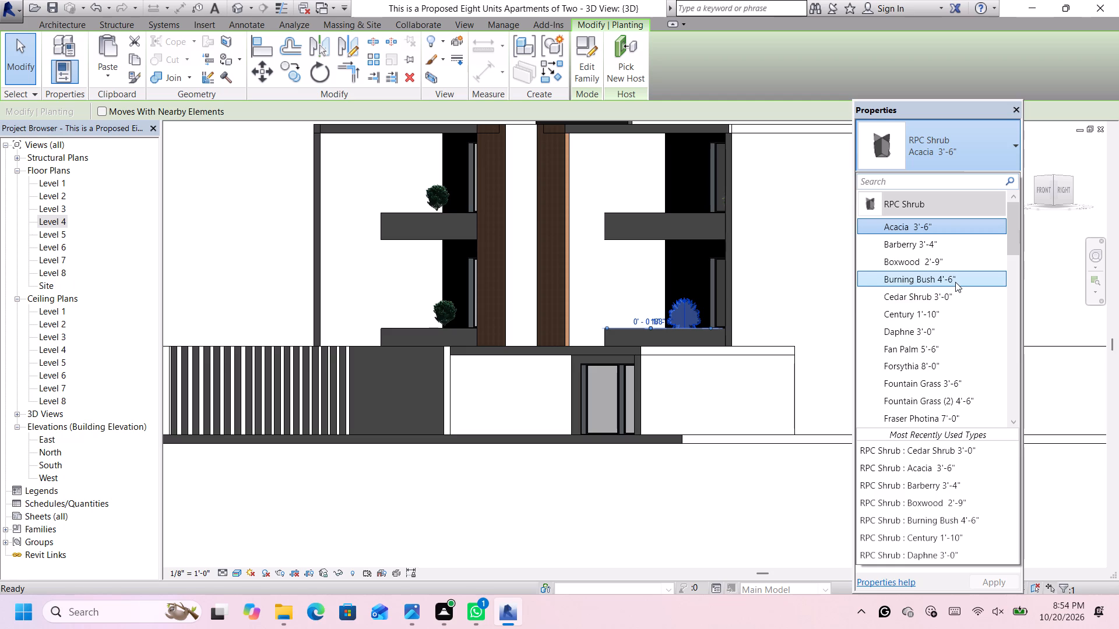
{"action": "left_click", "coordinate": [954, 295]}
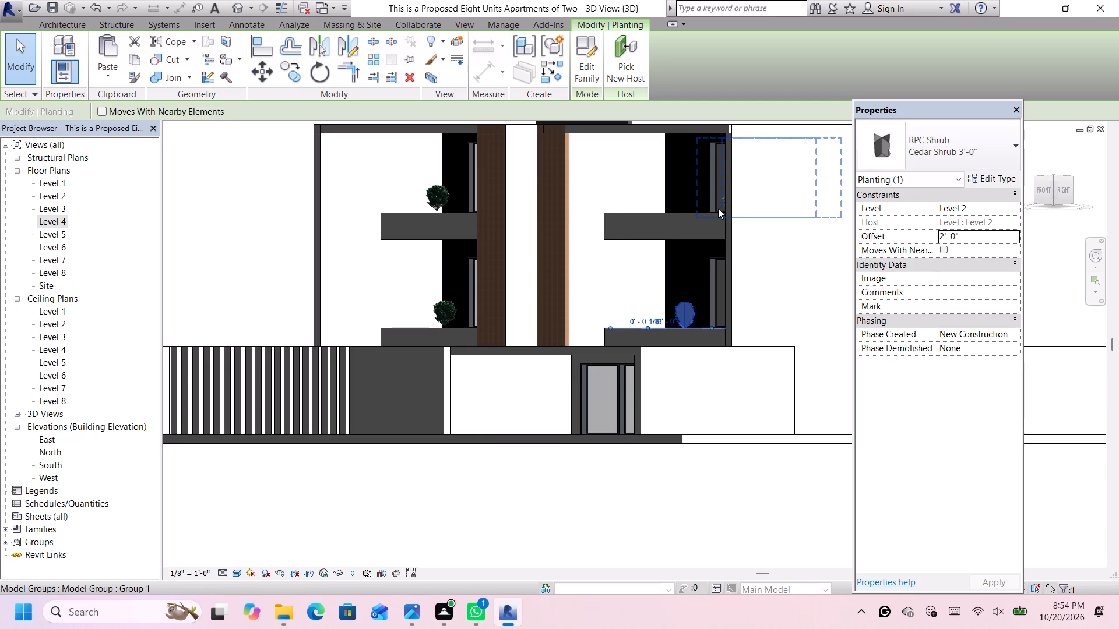
Viewing the building from the front-left corner, delete the Level 2 Cedar Shrub standing beyond the end of the balcony slab.
{"action": "scroll", "coordinate": [717, 209], "scroll_direction": "down", "scroll_amount": 3}
{"action": "left_click", "coordinate": [640, 408]}
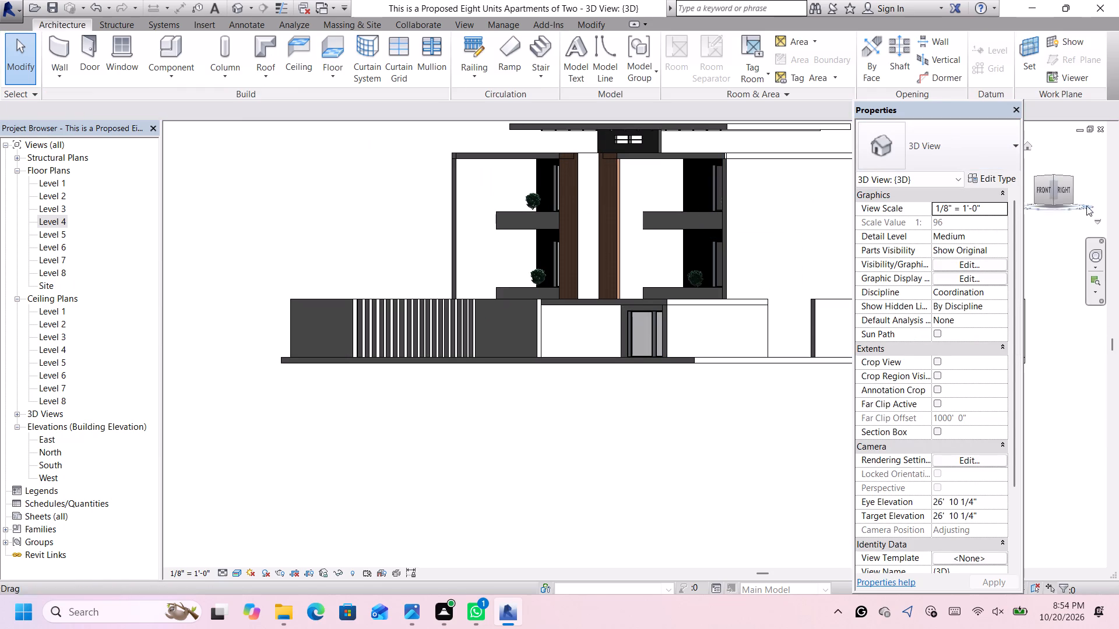
{"action": "left_click", "coordinate": [1037, 188]}
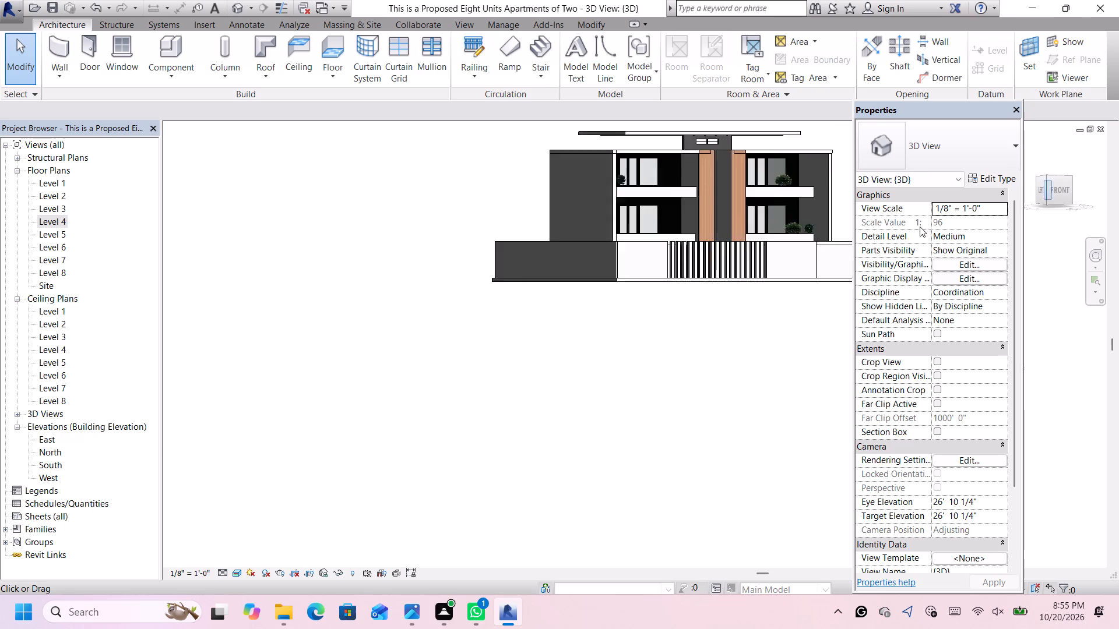
{"action": "scroll", "coordinate": [717, 342], "scroll_direction": "up", "scroll_amount": 1}
{"action": "scroll", "coordinate": [743, 391], "scroll_direction": "up", "scroll_amount": 2}
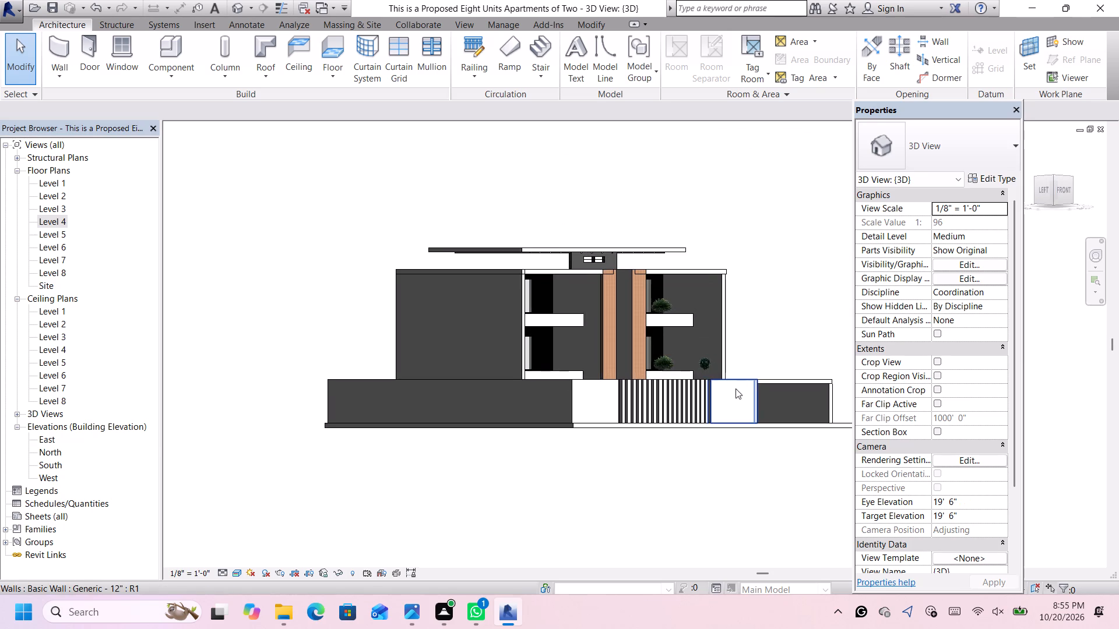
{"action": "scroll", "coordinate": [736, 388], "scroll_direction": "up", "scroll_amount": 2}
{"action": "left_click", "coordinate": [691, 354]}
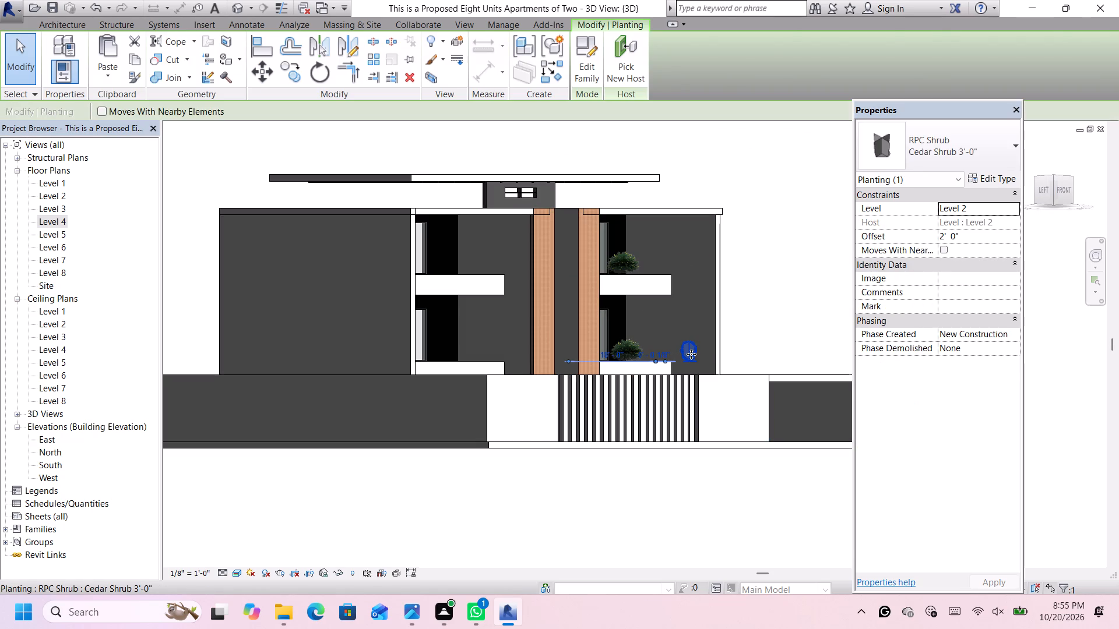
{"action": "key", "text": "Delete"}
Change the remaining Level 2 Acacia shrub in that balcony bay to Cedar Shrub 3'-0".
{"action": "left_click", "coordinate": [637, 348]}
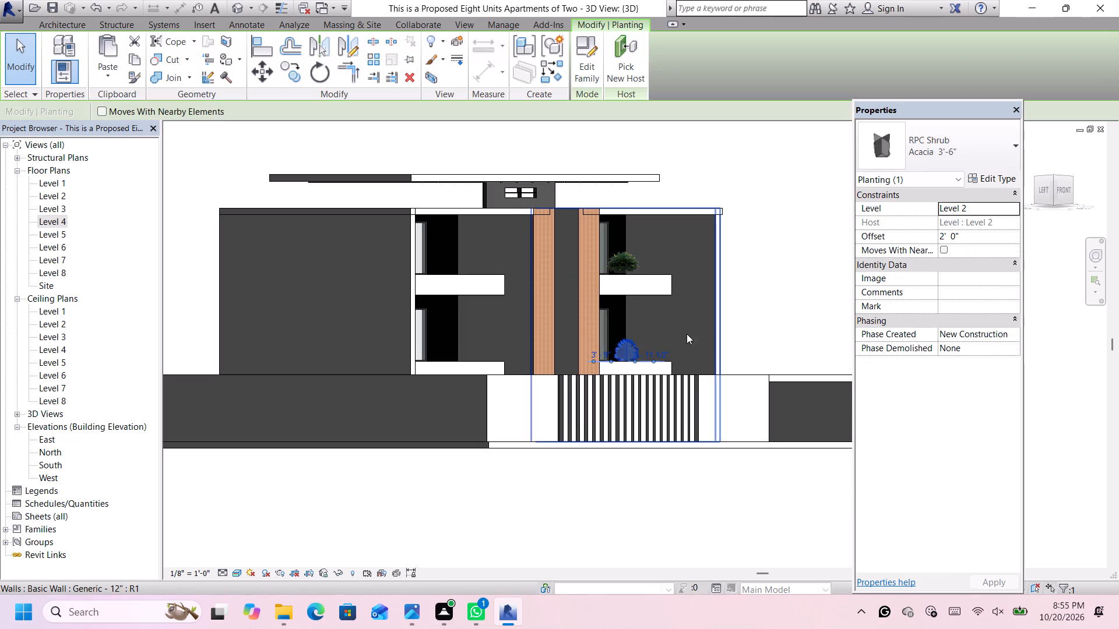
{"action": "left_click", "coordinate": [949, 154]}
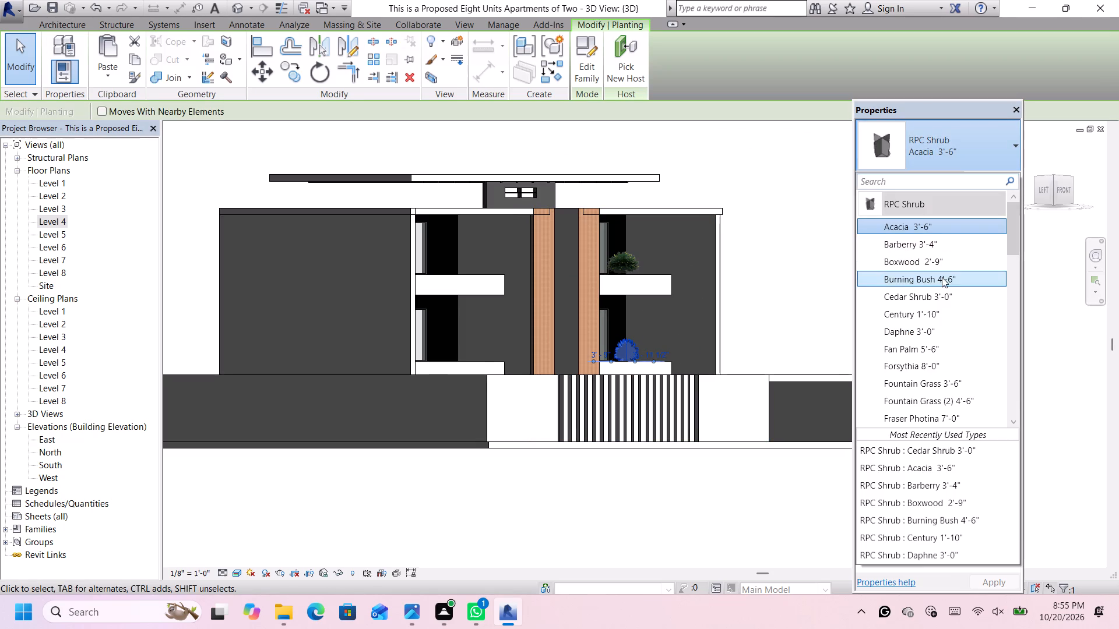
{"action": "left_click", "coordinate": [934, 296]}
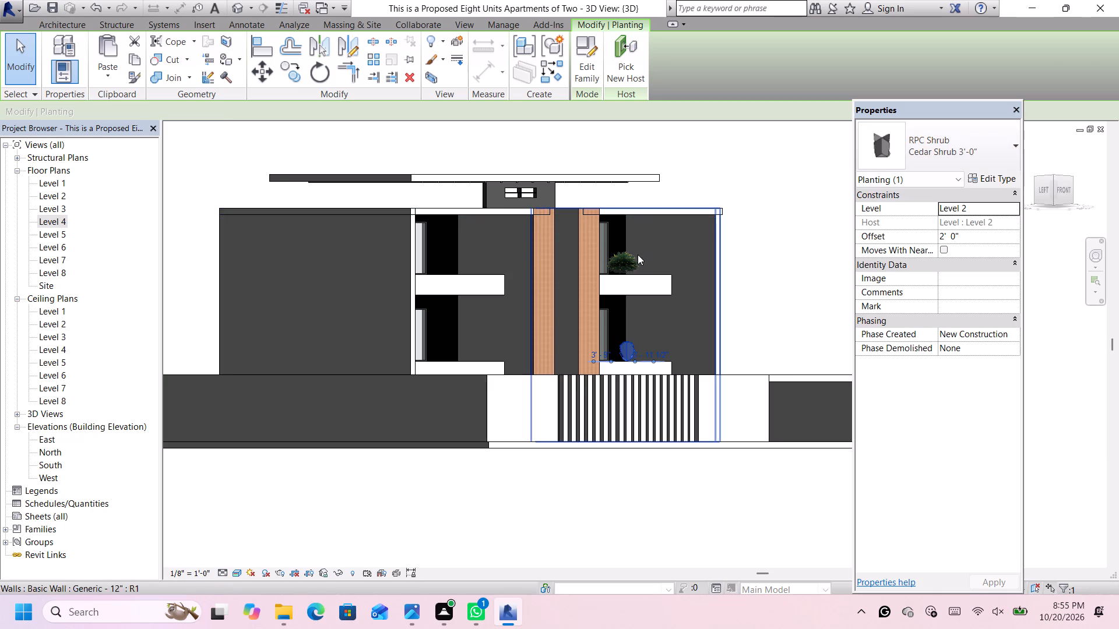
Change the Level 3 Acacia shrub directly above it to Cedar Shrub 3'-0" and clear the selection.
{"action": "left_click", "coordinate": [631, 257]}
{"action": "left_click", "coordinate": [992, 147]}
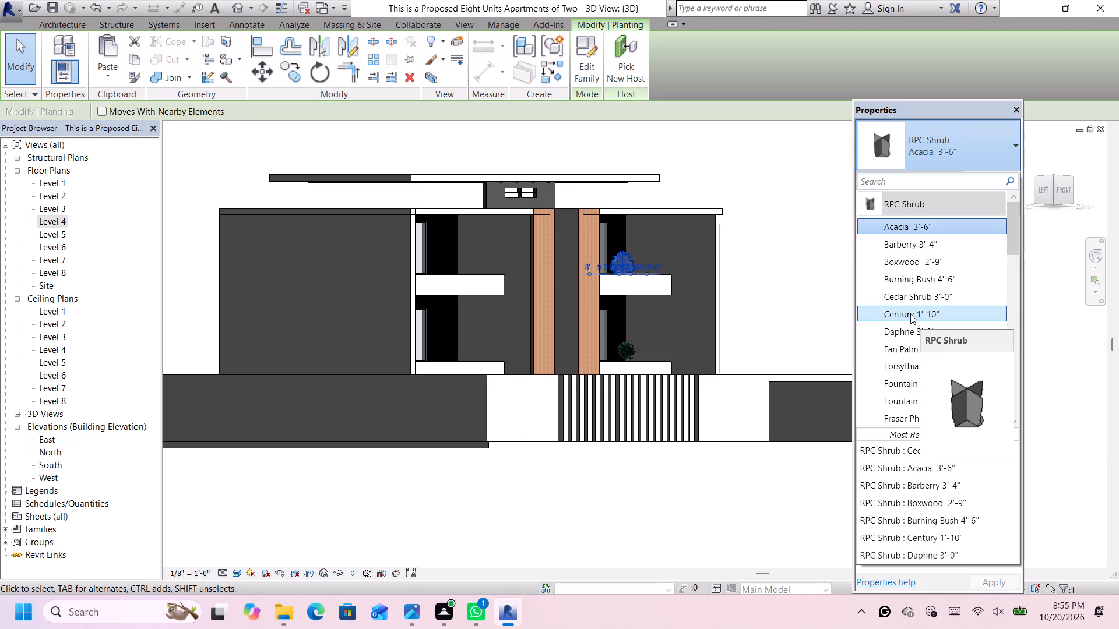
{"action": "left_click", "coordinate": [916, 298]}
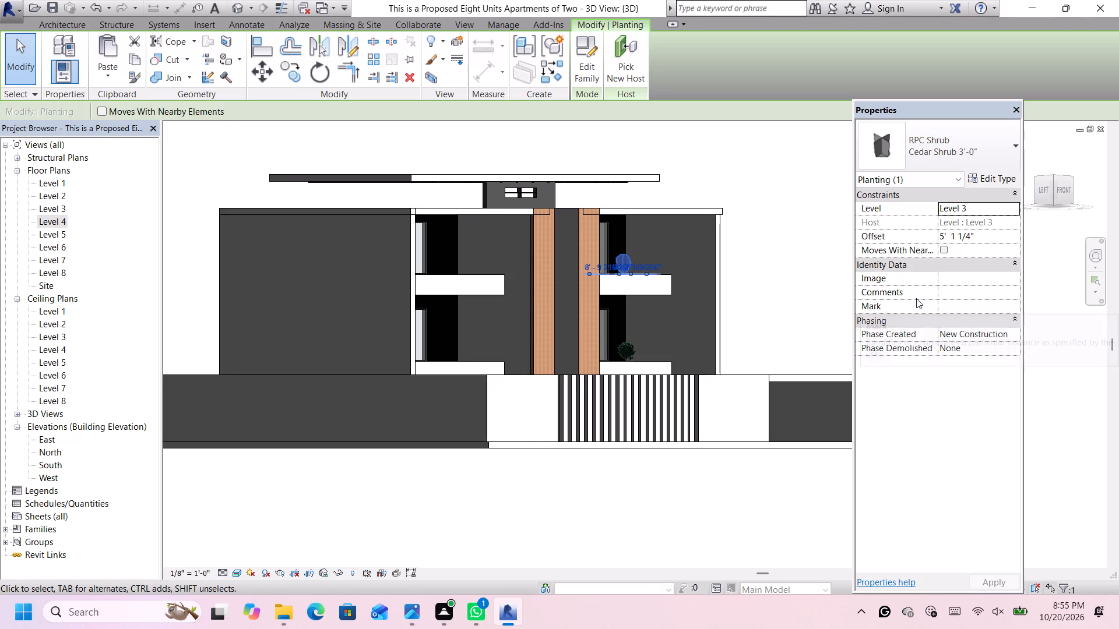
{"action": "left_click", "coordinate": [805, 242]}
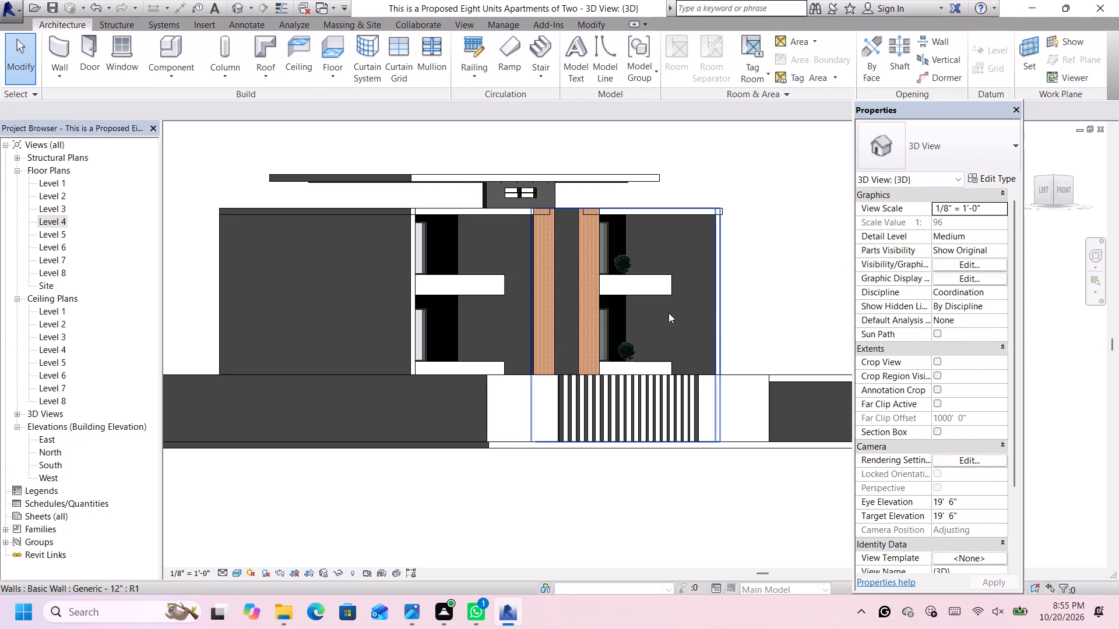
Inspect the front balconies and their planting at corner level and from a raised corner view.
{"action": "scroll", "coordinate": [668, 313], "scroll_direction": "down", "scroll_amount": 3}
{"action": "scroll", "coordinate": [688, 260], "scroll_direction": "up", "scroll_amount": 4}
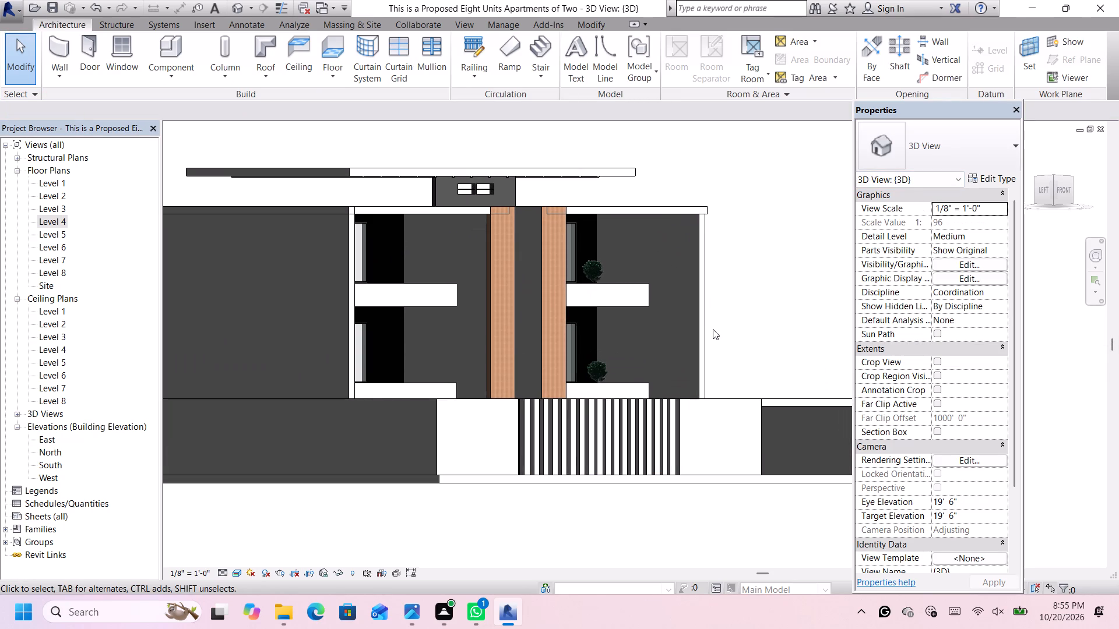
{"action": "scroll", "coordinate": [722, 244], "scroll_direction": "down", "scroll_amount": 2}
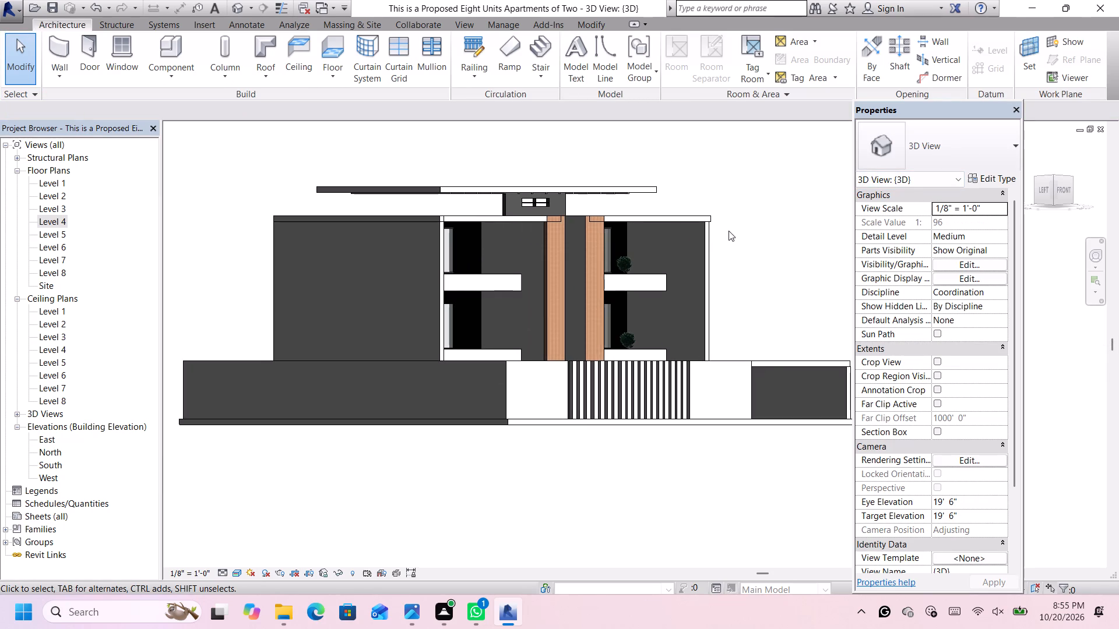
{"action": "left_click", "coordinate": [1055, 178]}
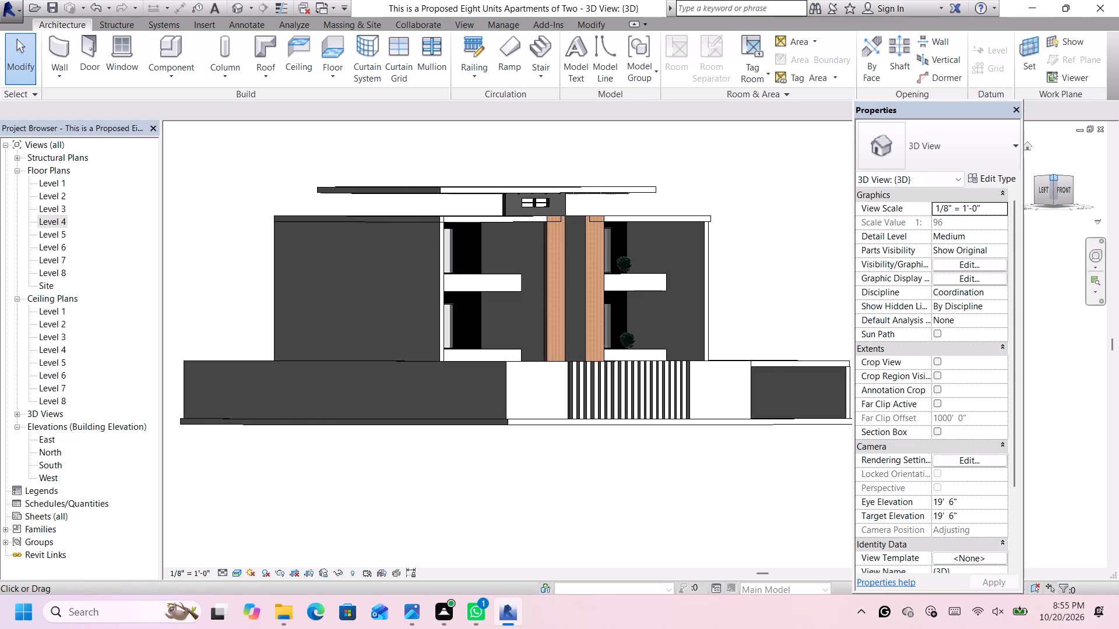
{"action": "scroll", "coordinate": [653, 316], "scroll_direction": "up", "scroll_amount": 5}
{"action": "scroll", "coordinate": [709, 330], "scroll_direction": "up", "scroll_amount": 2}
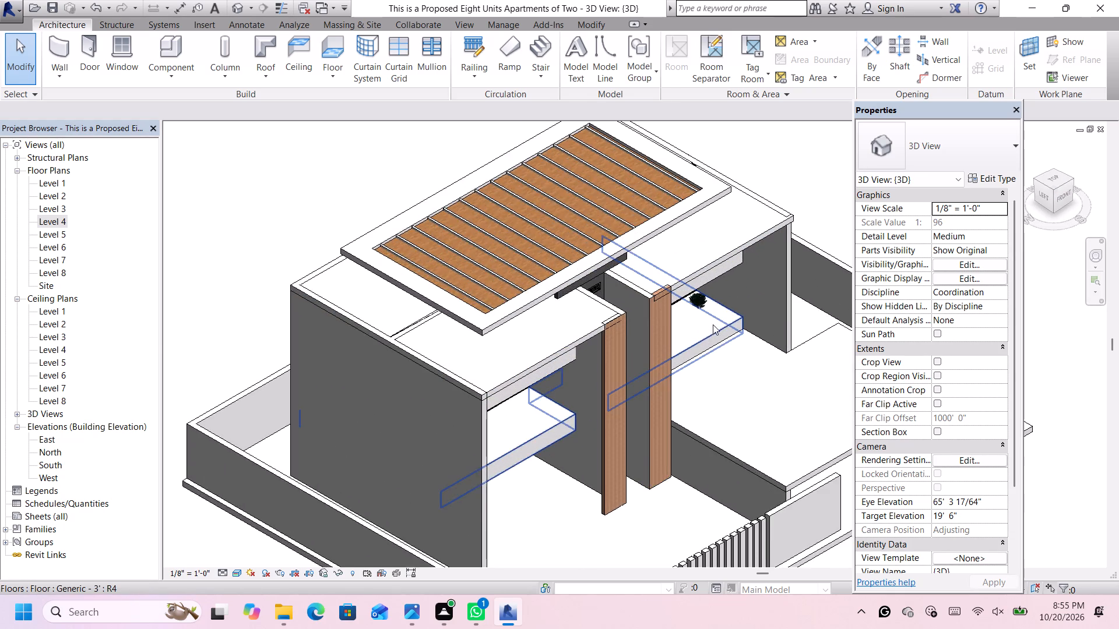
{"action": "scroll", "coordinate": [713, 324], "scroll_direction": "up", "scroll_amount": 3}
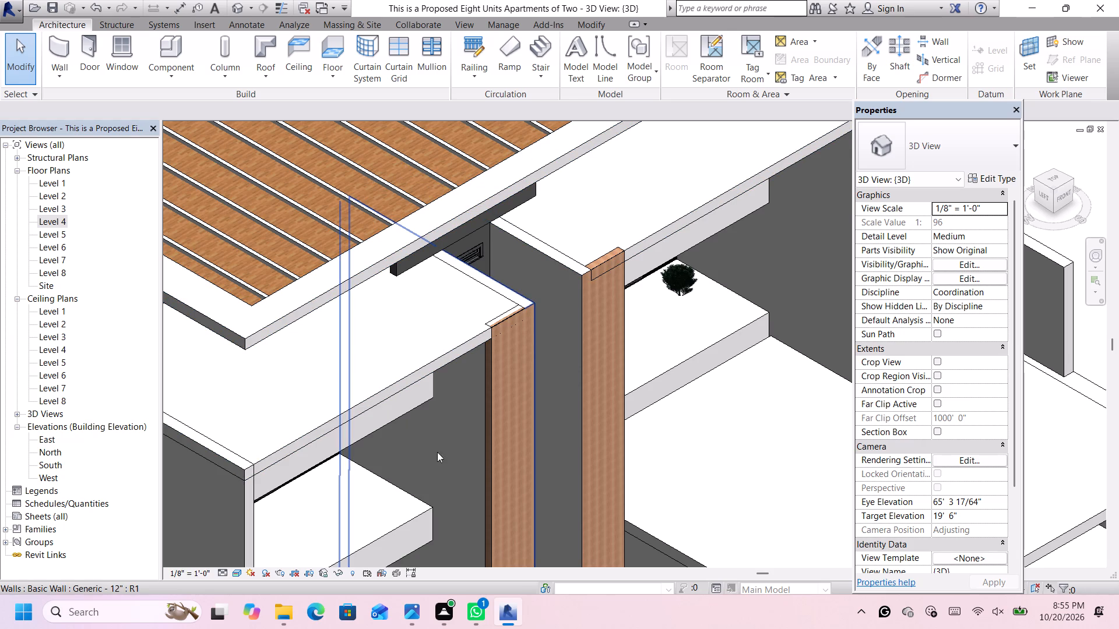
Open the South elevation and examine the balcony shrubs and facade against the level lines.
{"action": "double_click", "coordinate": [58, 461]}
{"action": "scroll", "coordinate": [518, 406], "scroll_direction": "down", "scroll_amount": 3}
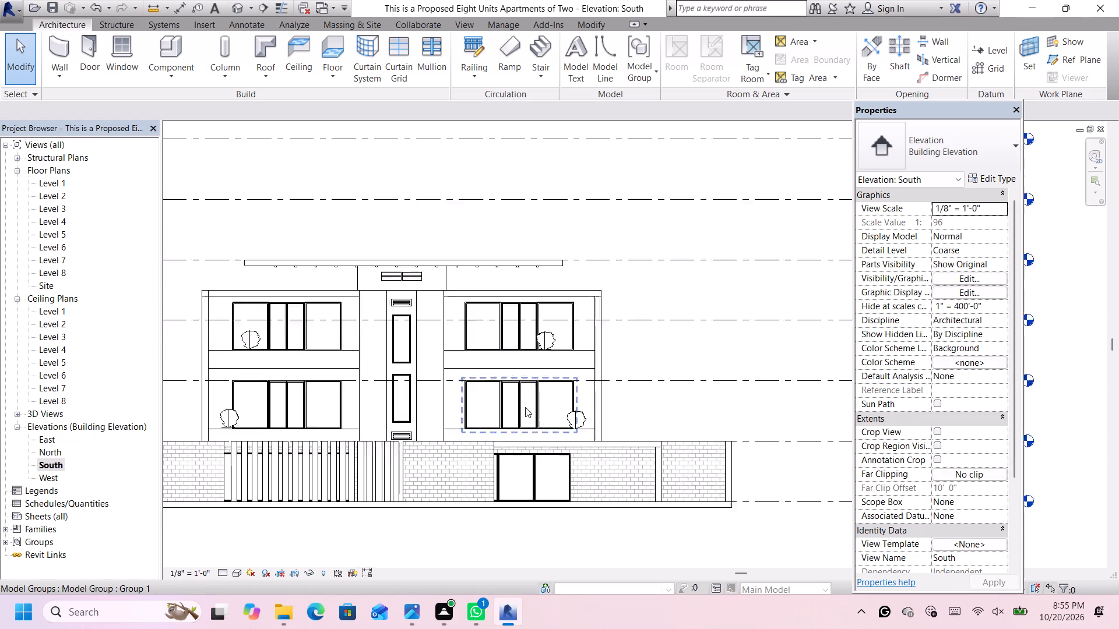
{"action": "scroll", "coordinate": [525, 407], "scroll_direction": "down", "scroll_amount": 1}
{"action": "scroll", "coordinate": [625, 413], "scroll_direction": "up", "scroll_amount": 4}
{"action": "scroll", "coordinate": [596, 421], "scroll_direction": "down", "scroll_amount": 3}
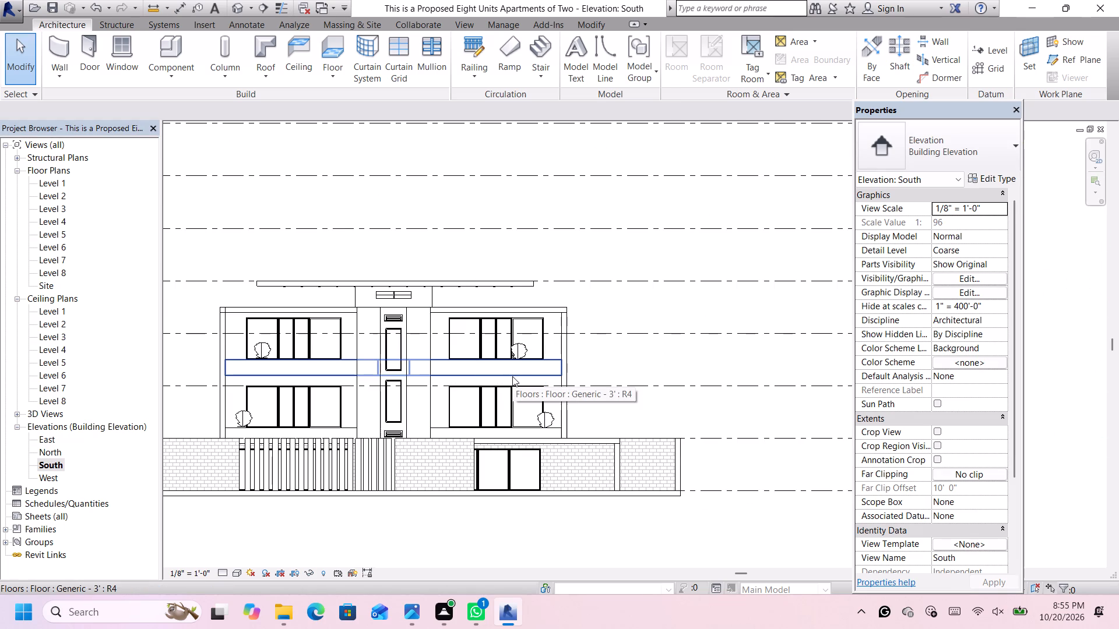
{"action": "scroll", "coordinate": [593, 382], "scroll_direction": "down", "scroll_amount": 5}
{"action": "scroll", "coordinate": [629, 380], "scroll_direction": "up", "scroll_amount": 1}
{"action": "scroll", "coordinate": [805, 407], "scroll_direction": "up", "scroll_amount": 1}
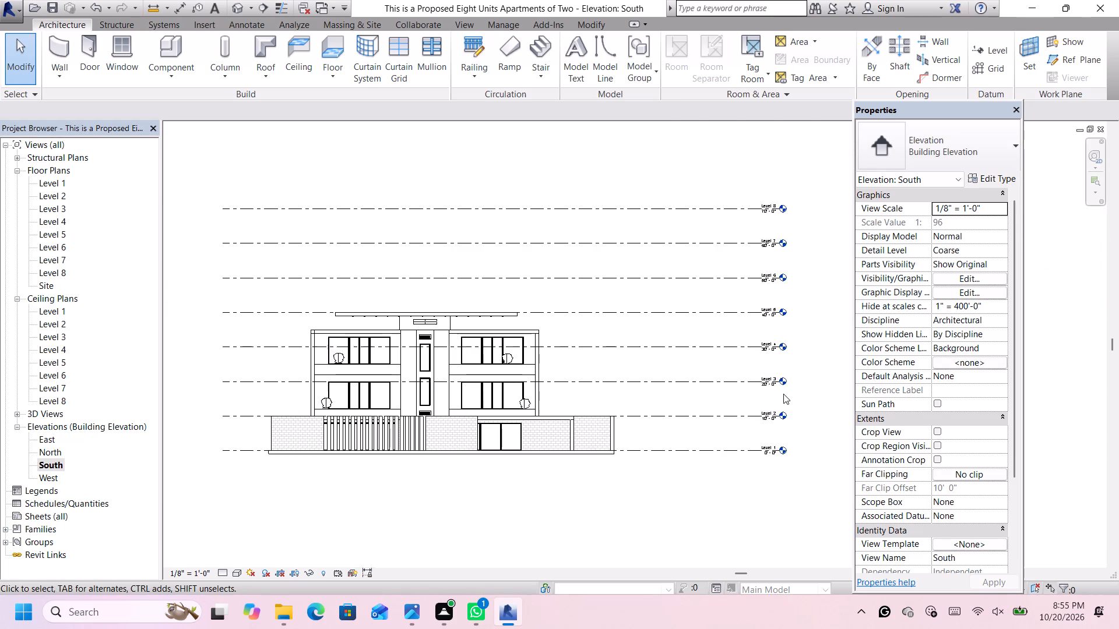
{"action": "scroll", "coordinate": [781, 390], "scroll_direction": "up", "scroll_amount": 1}
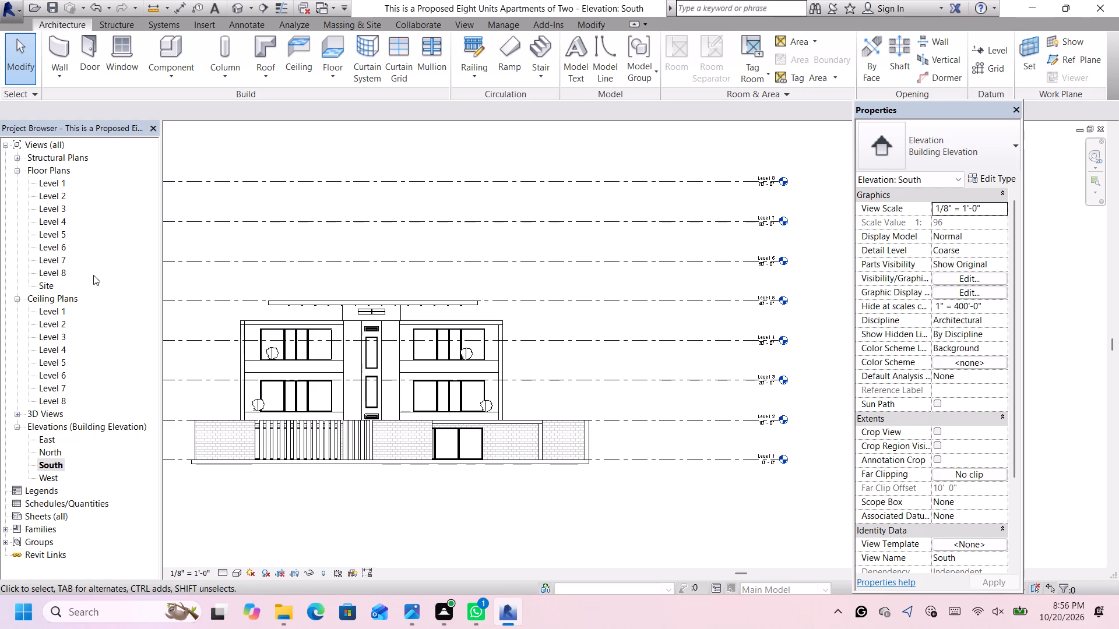
Open the Level 2 floor plan and start the Railing tool.
{"action": "double_click", "coordinate": [58, 198]}
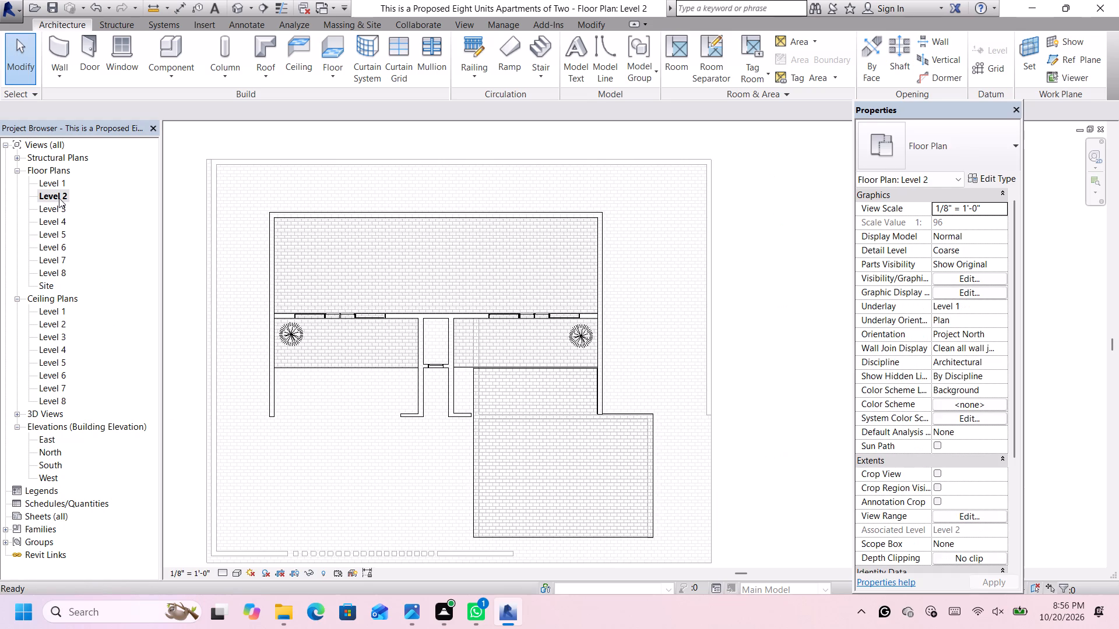
{"action": "double_click", "coordinate": [59, 196]}
{"action": "scroll", "coordinate": [506, 381], "scroll_direction": "up", "scroll_amount": 1}
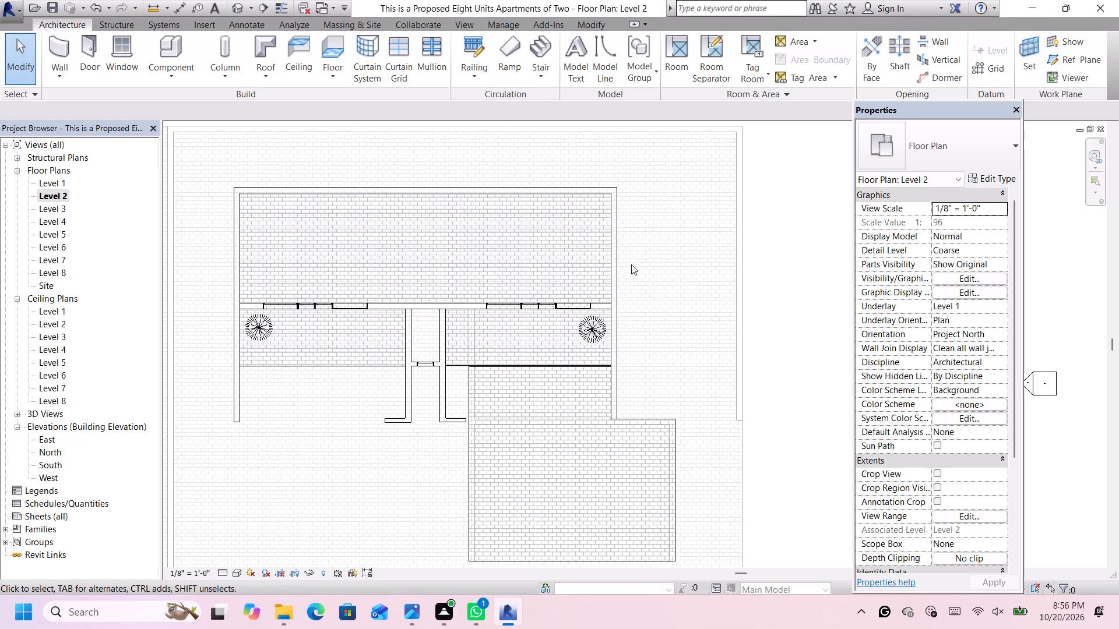
{"action": "left_click", "coordinate": [470, 39]}
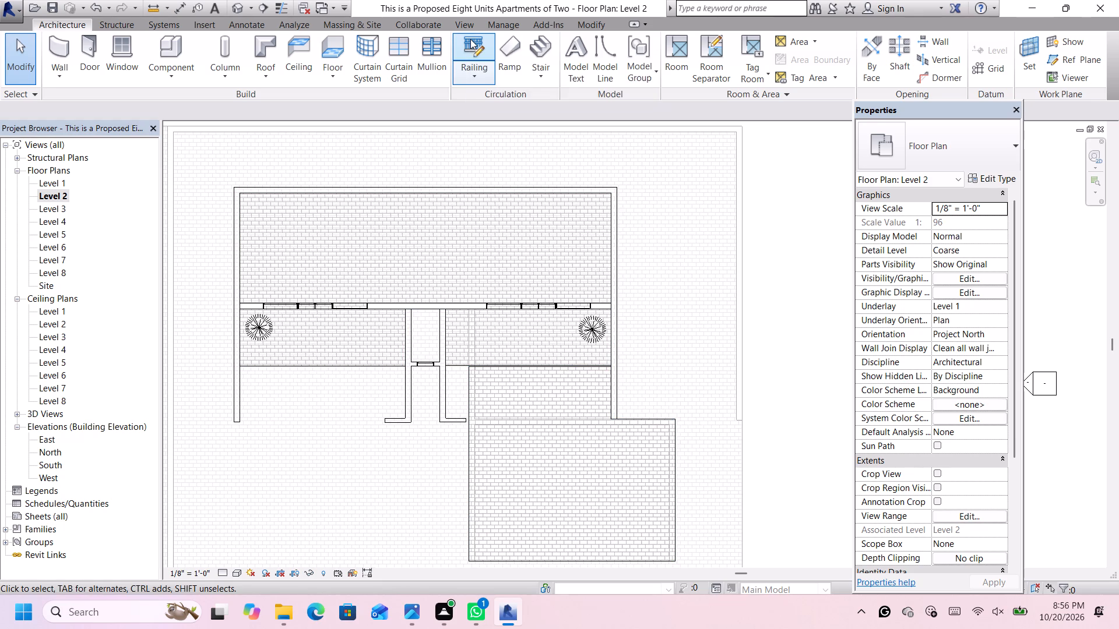
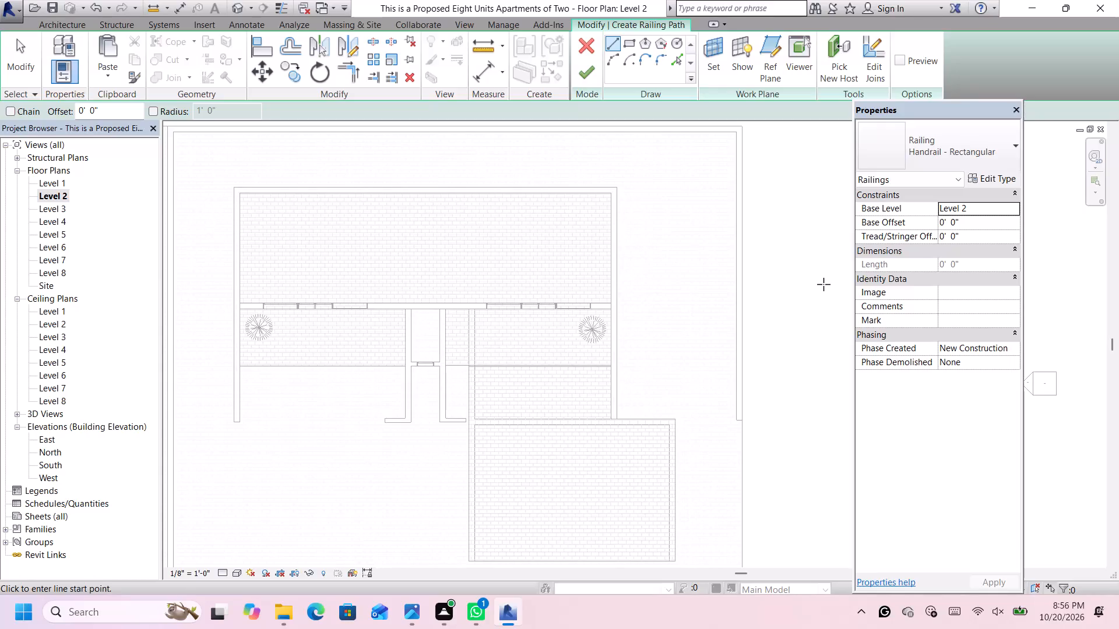
Draw a Glass Panel - Bottom Fill railing about 28'-7" long near the left-hand Level 2 balcony's front edge, wall to wall, and finish it.
{"action": "left_click", "coordinate": [969, 156]}
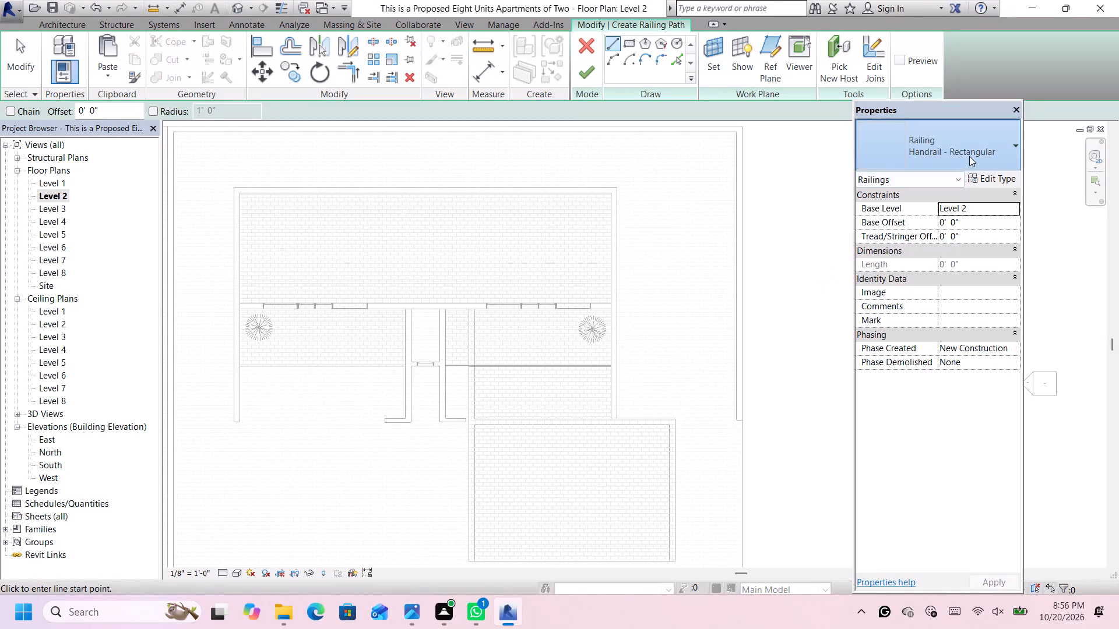
{"action": "left_click", "coordinate": [946, 217]}
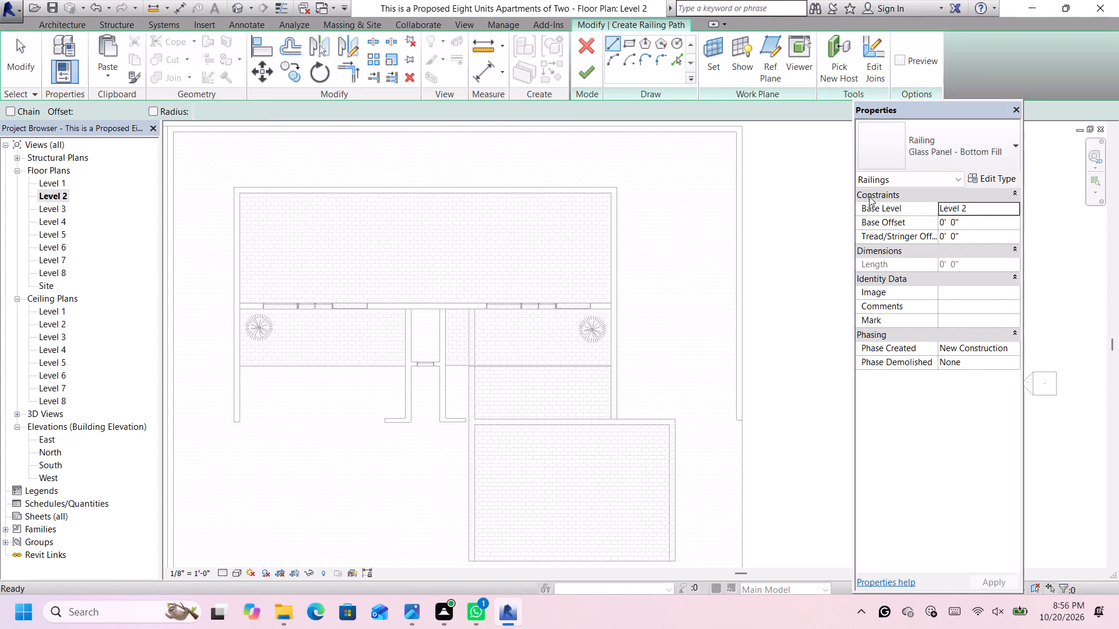
{"action": "scroll", "coordinate": [289, 350], "scroll_direction": "up", "scroll_amount": 4}
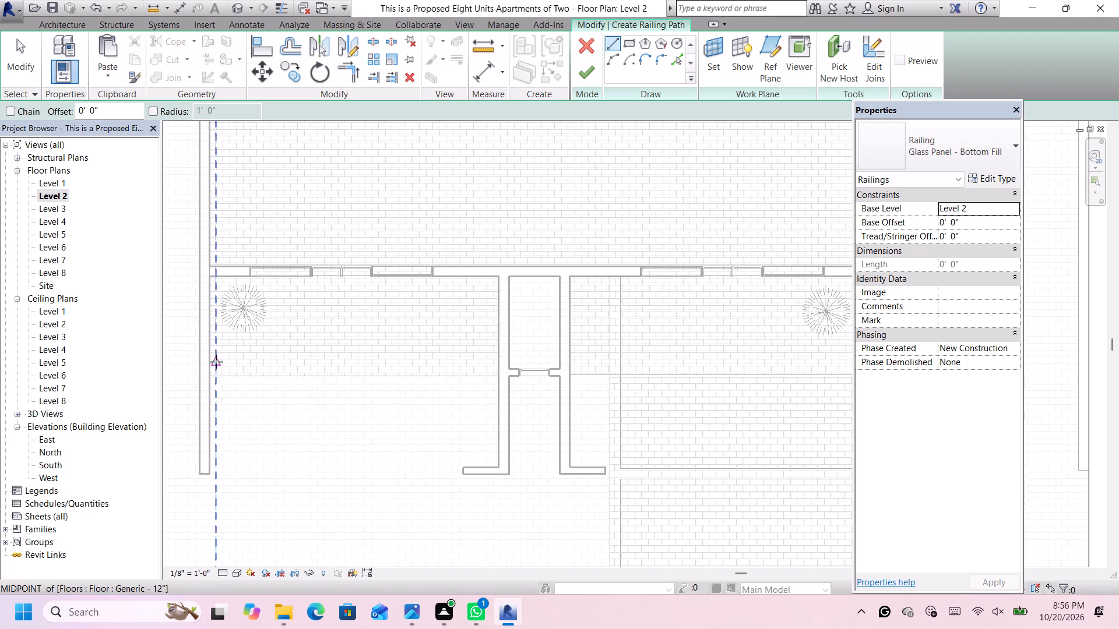
{"action": "left_click", "coordinate": [210, 367]}
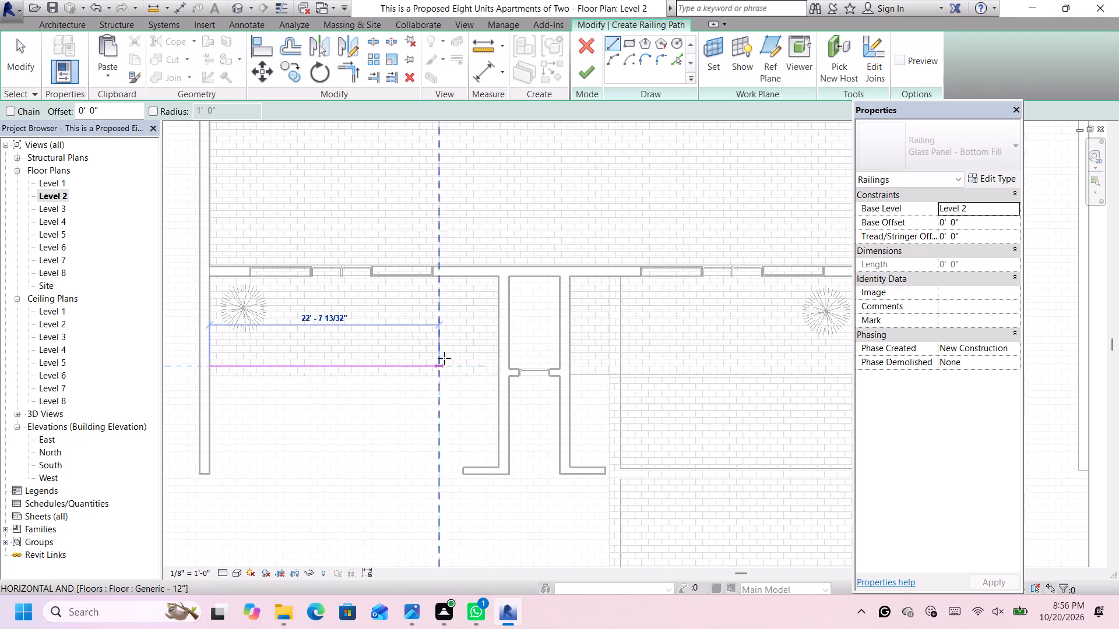
{"action": "left_click", "coordinate": [498, 365]}
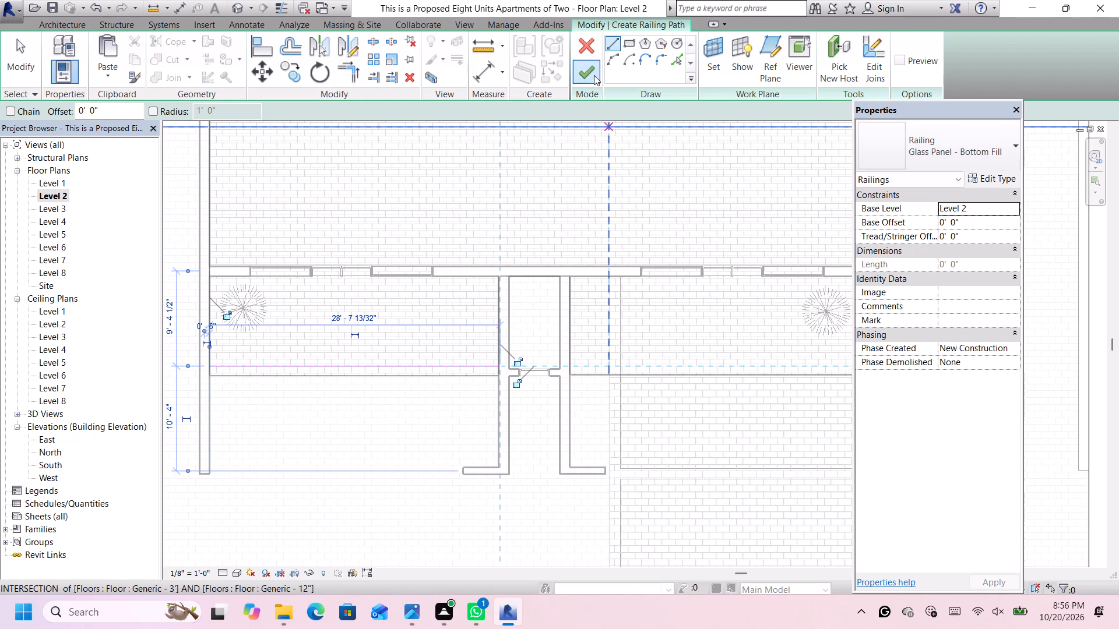
{"action": "left_click", "coordinate": [593, 75]}
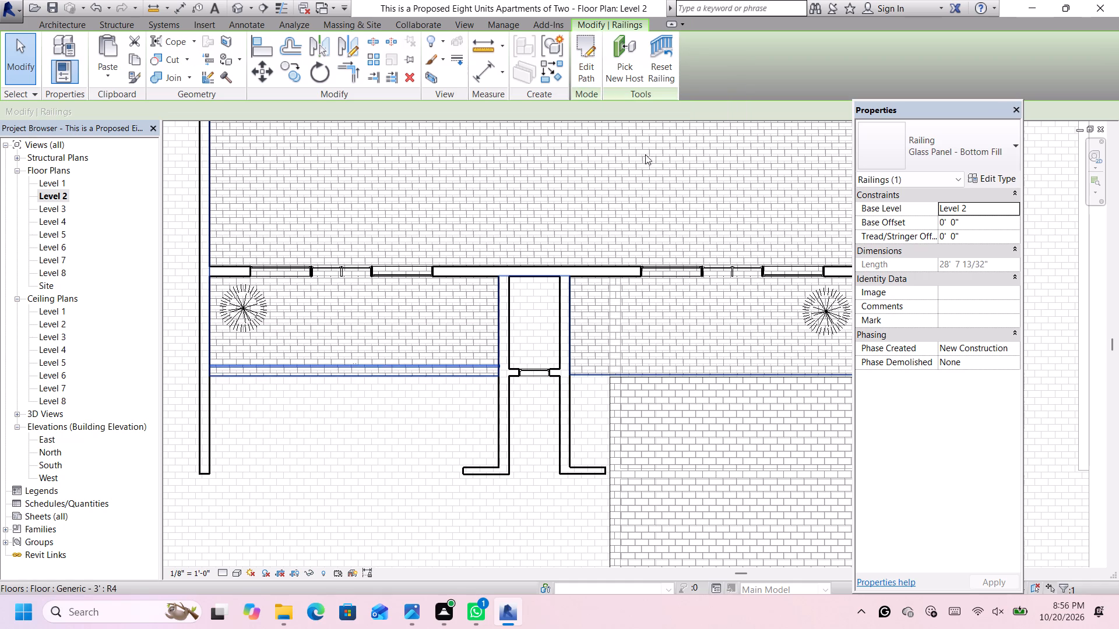
In the 3D view, set the new Level 2 balcony railing's base offset to 3' and clear the selection.
{"action": "left_click", "coordinate": [240, 2]}
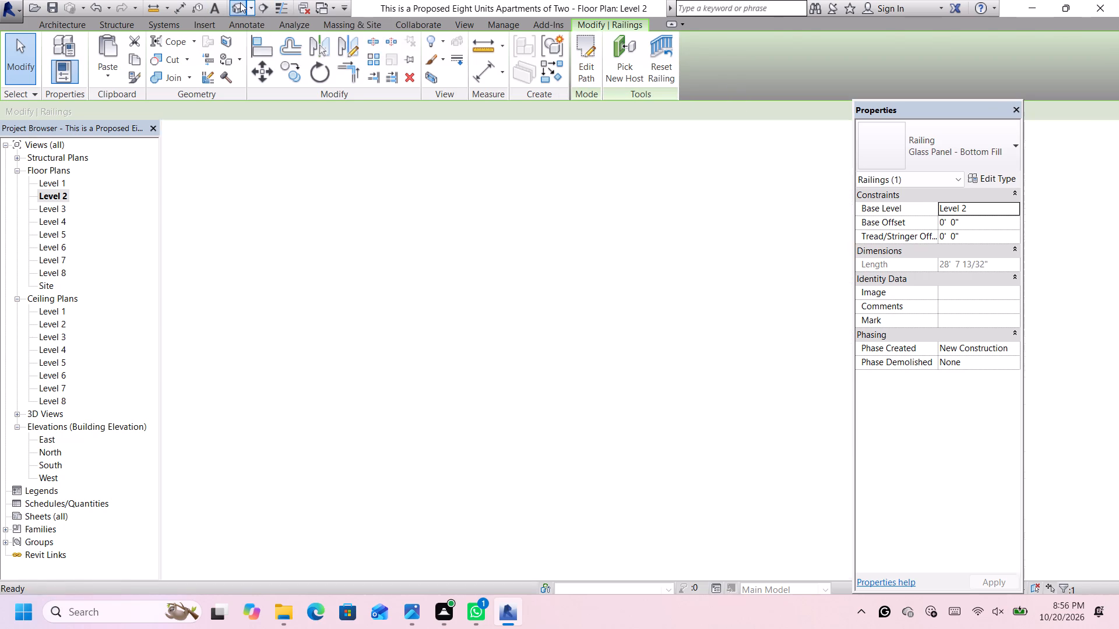
{"action": "scroll", "coordinate": [374, 327], "scroll_direction": "down", "scroll_amount": 5}
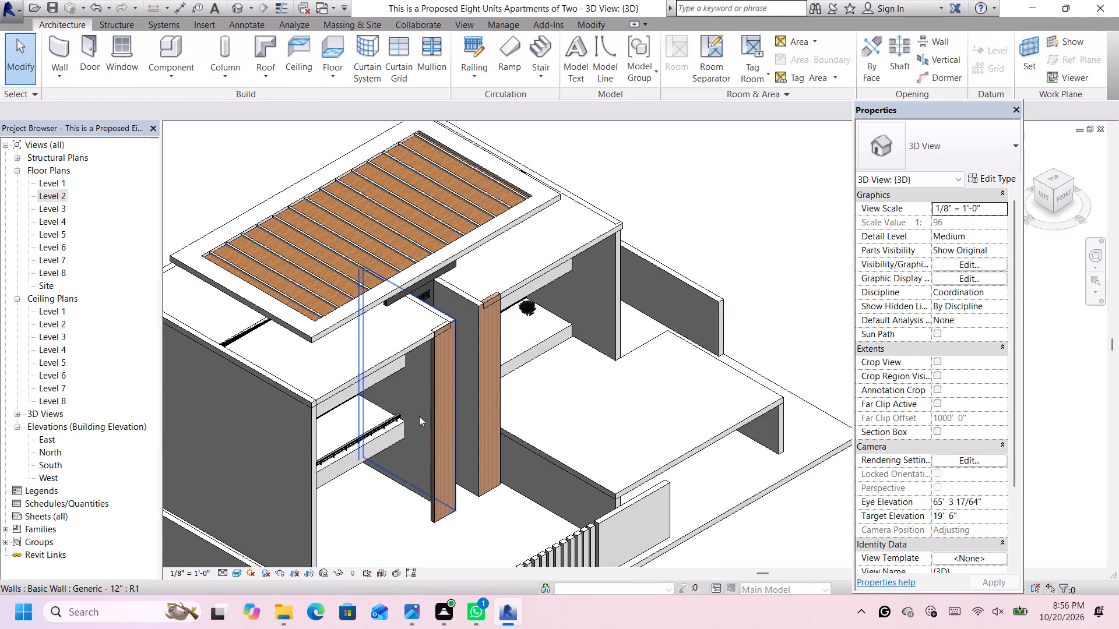
{"action": "scroll", "coordinate": [380, 433], "scroll_direction": "up", "scroll_amount": 7}
{"action": "left_click", "coordinate": [382, 418]}
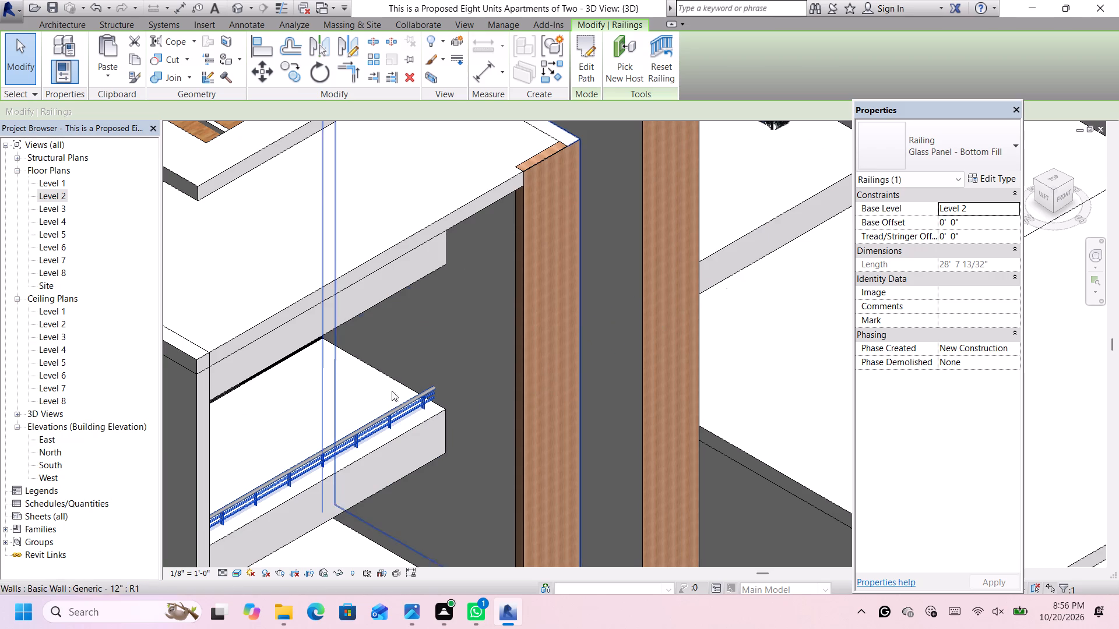
{"action": "left_click", "coordinate": [384, 415]}
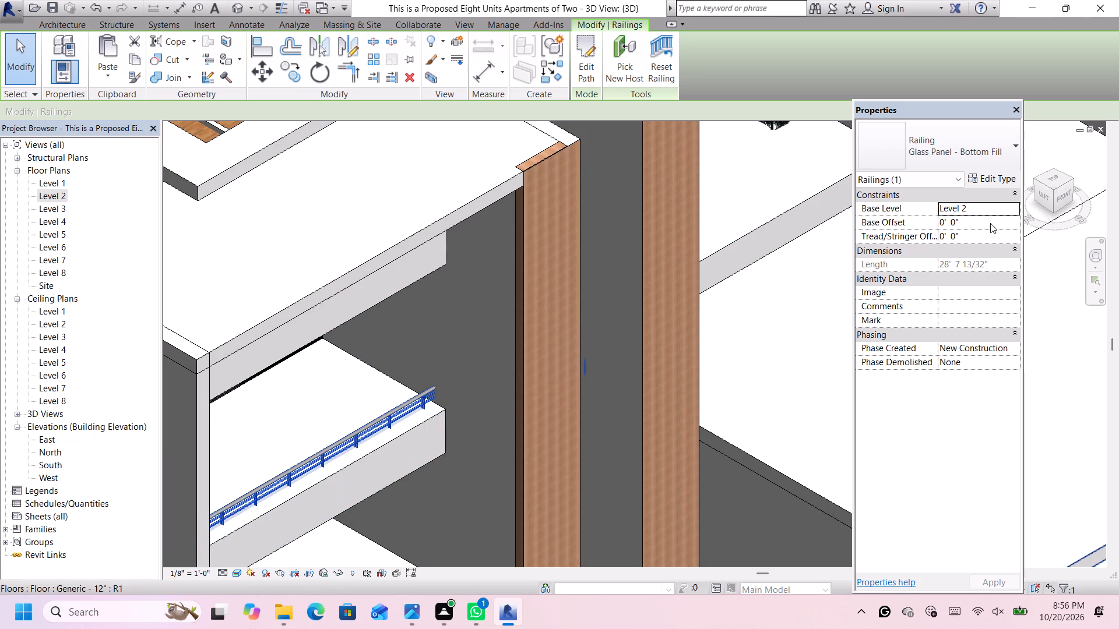
{"action": "left_click", "coordinate": [990, 223]}
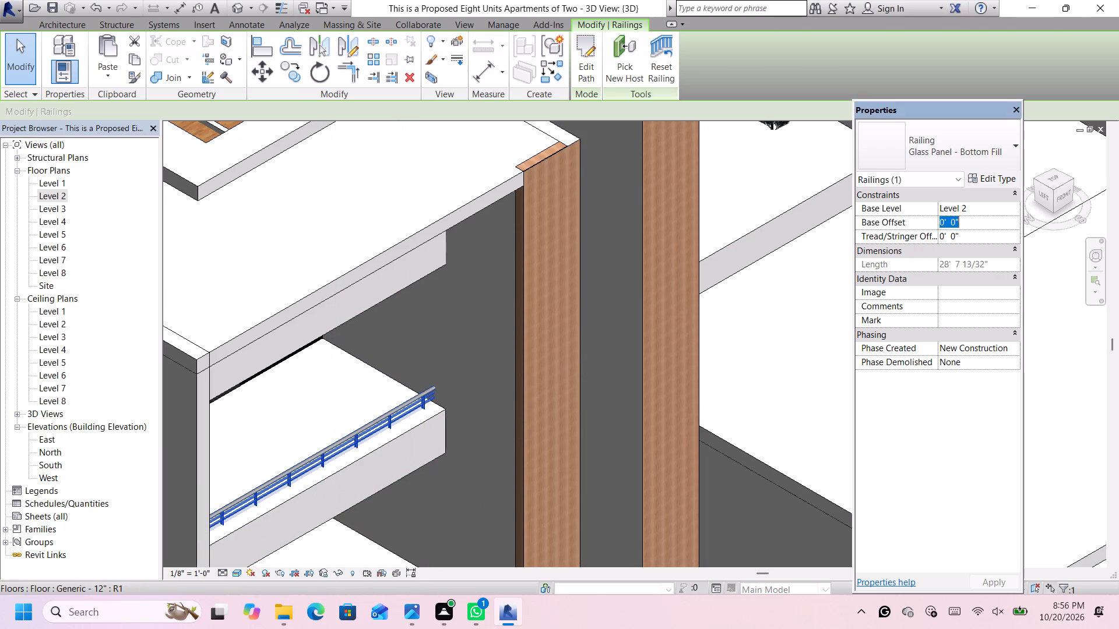
{"action": "key", "text": "BackSpace"}
{"action": "type", "text": "3'"}
{"action": "key", "text": "Return"}
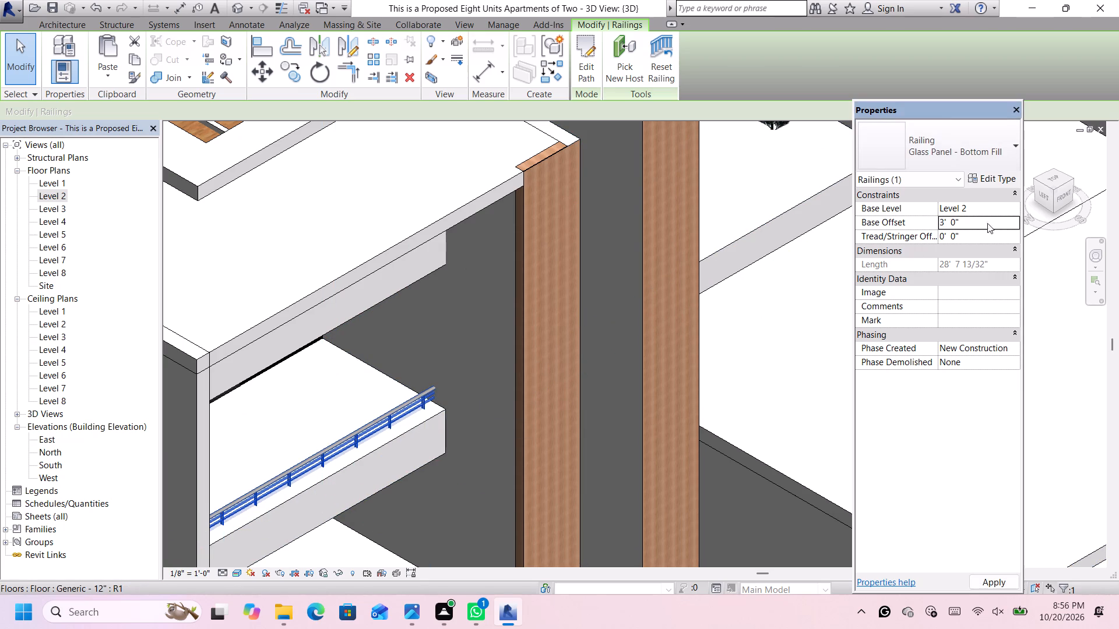
{"action": "scroll", "coordinate": [460, 376], "scroll_direction": "down", "scroll_amount": 4}
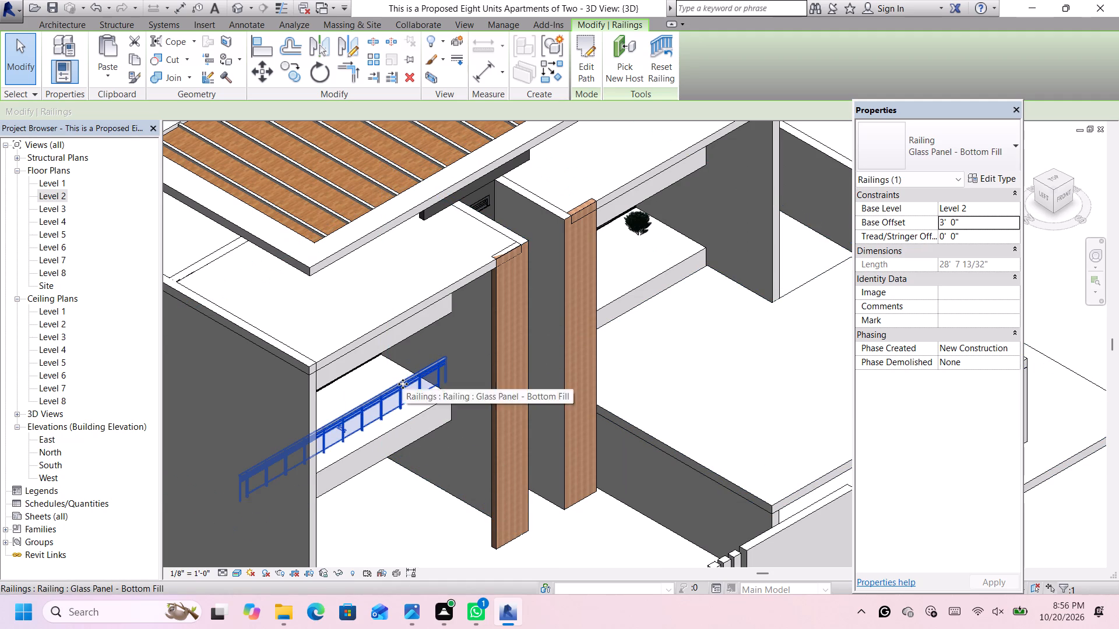
{"action": "scroll", "coordinate": [403, 384], "scroll_direction": "down", "scroll_amount": 6}
{"action": "left_click", "coordinate": [635, 544]}
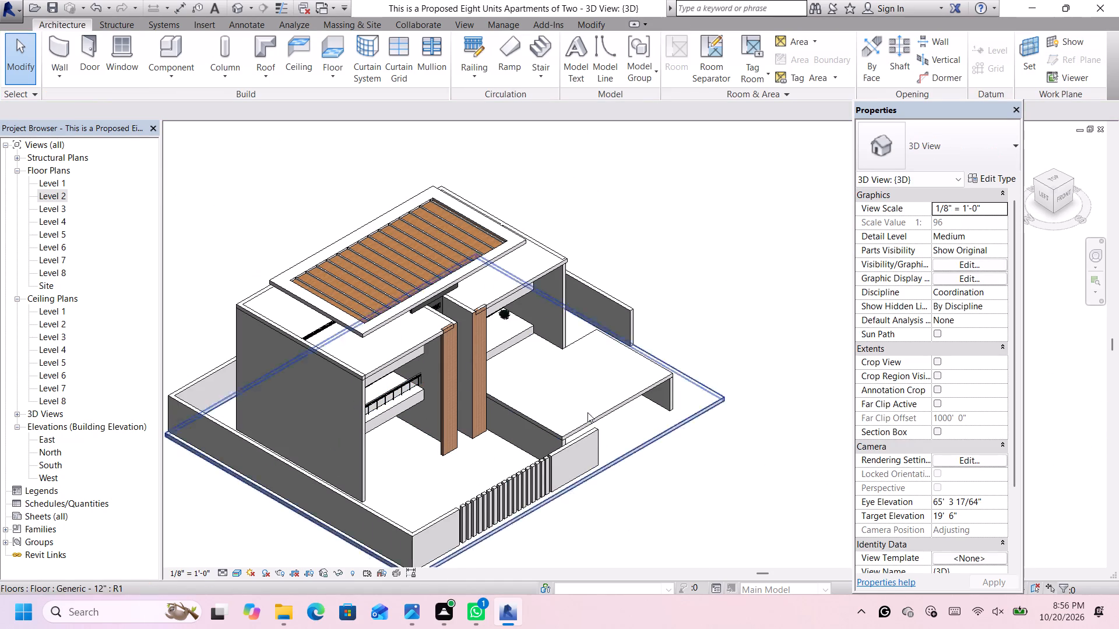
In the Level 2 plan, sketch a railing path about 28'-5" long near the right-hand balcony's front edge, in line with the first railing.
{"action": "scroll", "coordinate": [458, 393], "scroll_direction": "up", "scroll_amount": 5}
{"action": "scroll", "coordinate": [579, 254], "scroll_direction": "down", "scroll_amount": 3}
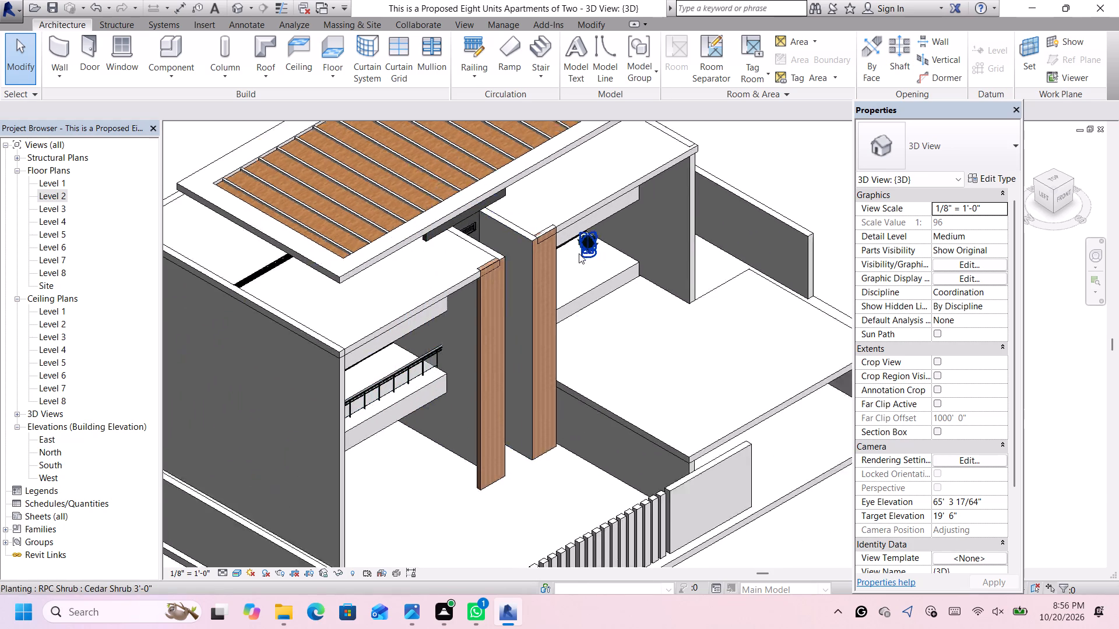
{"action": "scroll", "coordinate": [579, 253], "scroll_direction": "down", "scroll_amount": 2}
{"action": "double_click", "coordinate": [51, 193]}
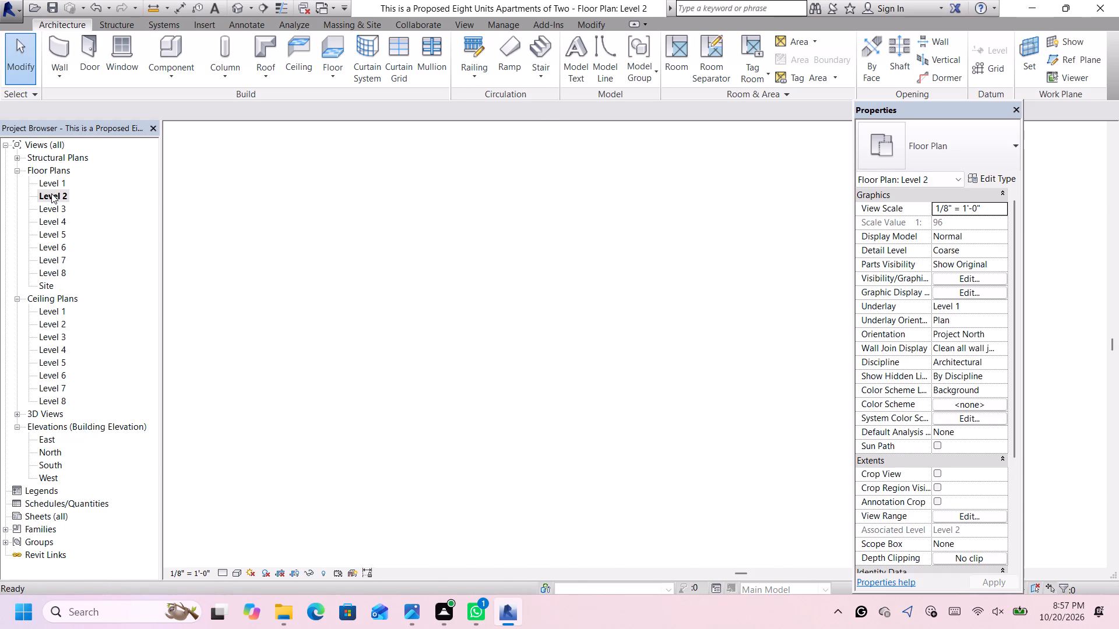
{"action": "scroll", "coordinate": [613, 338], "scroll_direction": "down", "scroll_amount": 5}
{"action": "scroll", "coordinate": [759, 365], "scroll_direction": "up", "scroll_amount": 3}
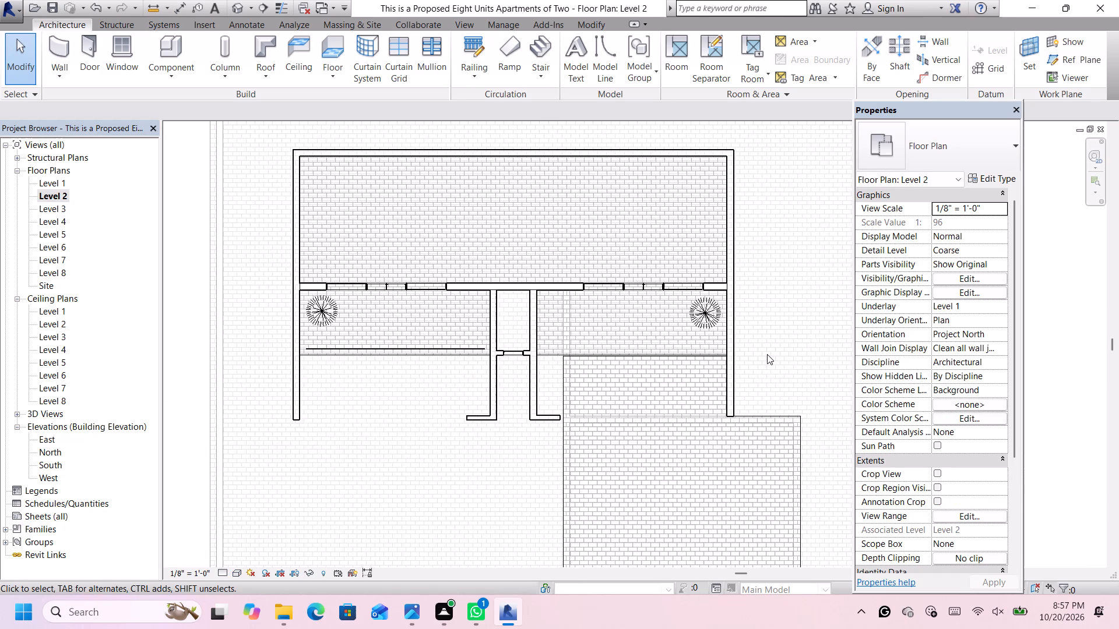
{"action": "scroll", "coordinate": [750, 348], "scroll_direction": "up", "scroll_amount": 1}
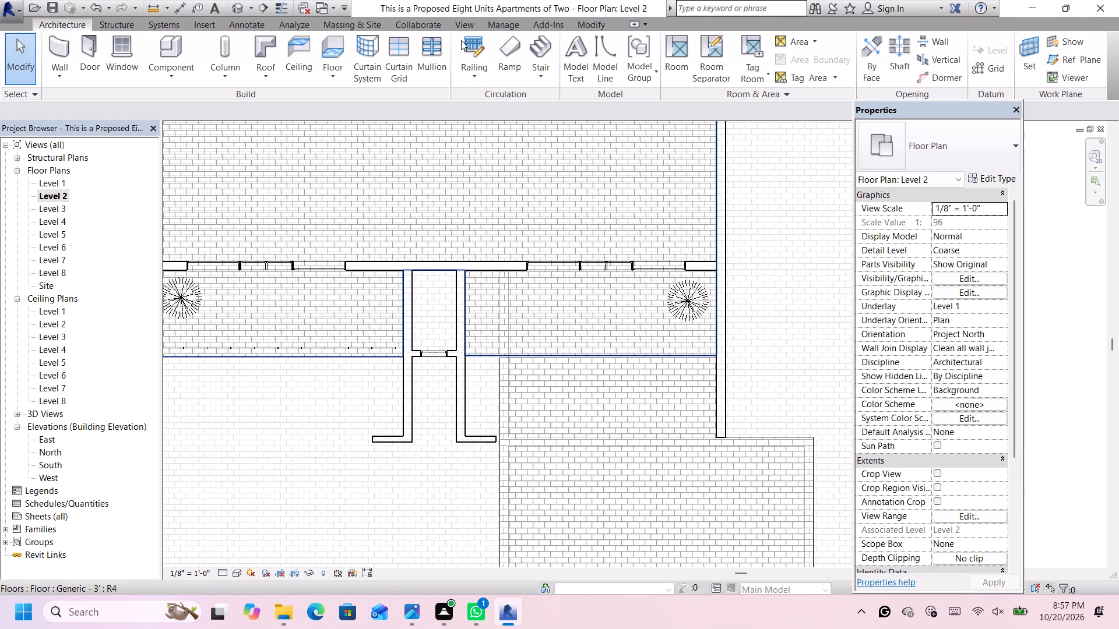
{"action": "left_click", "coordinate": [461, 41]}
{"action": "scroll", "coordinate": [506, 307], "scroll_direction": "up", "scroll_amount": 3}
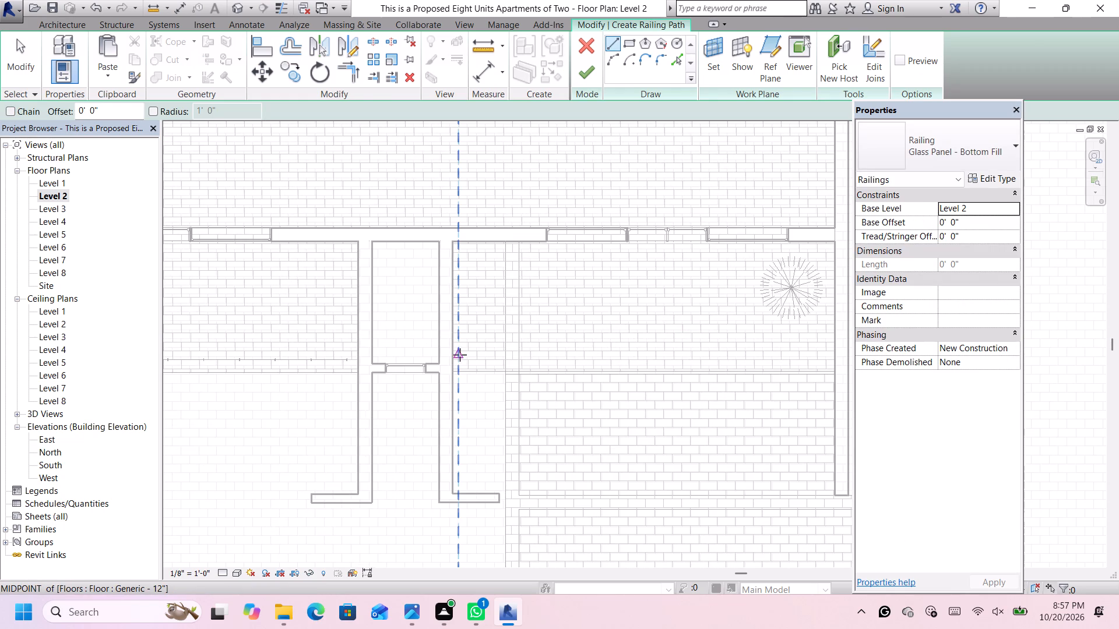
{"action": "scroll", "coordinate": [455, 361], "scroll_direction": "up", "scroll_amount": 2}
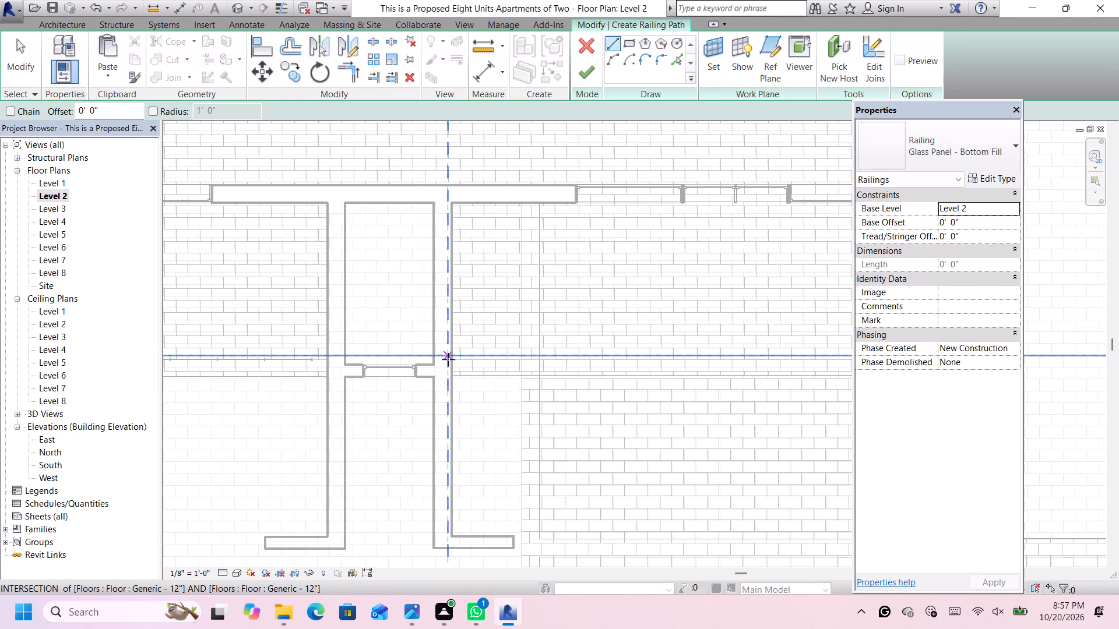
{"action": "scroll", "coordinate": [451, 362], "scroll_direction": "up", "scroll_amount": 3}
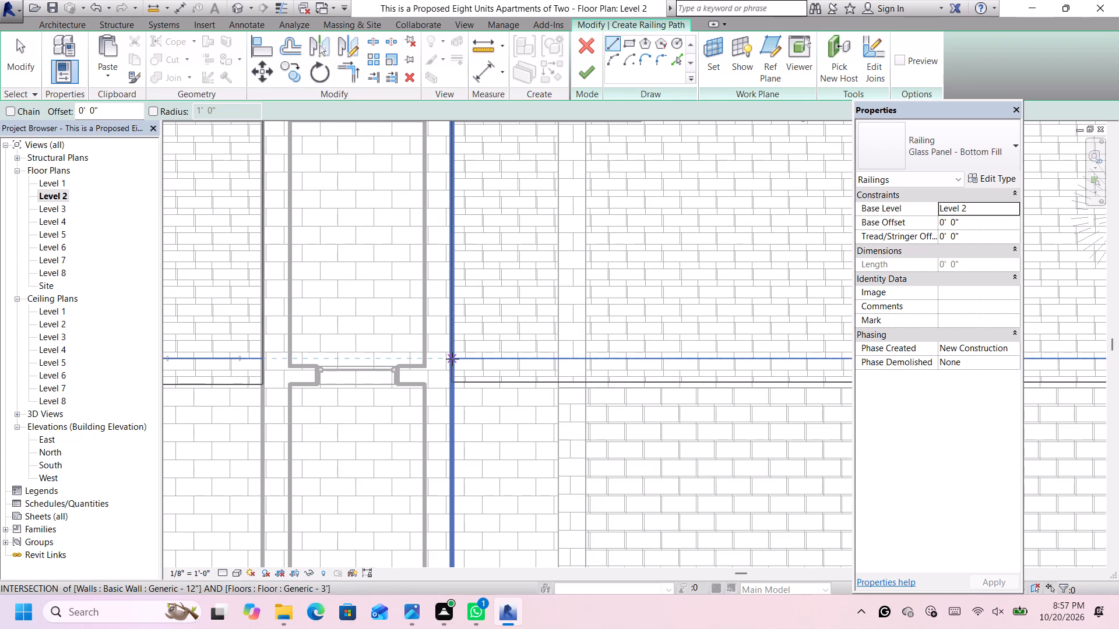
{"action": "left_click", "coordinate": [452, 359]}
{"action": "scroll", "coordinate": [453, 359], "scroll_direction": "down", "scroll_amount": 7}
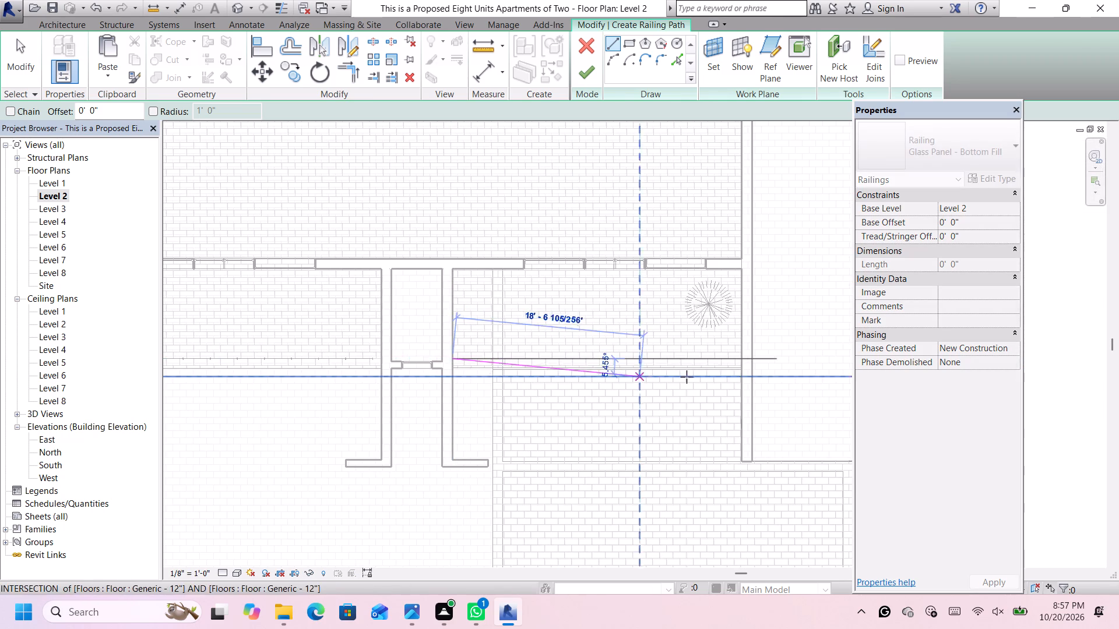
{"action": "left_click", "coordinate": [742, 357]}
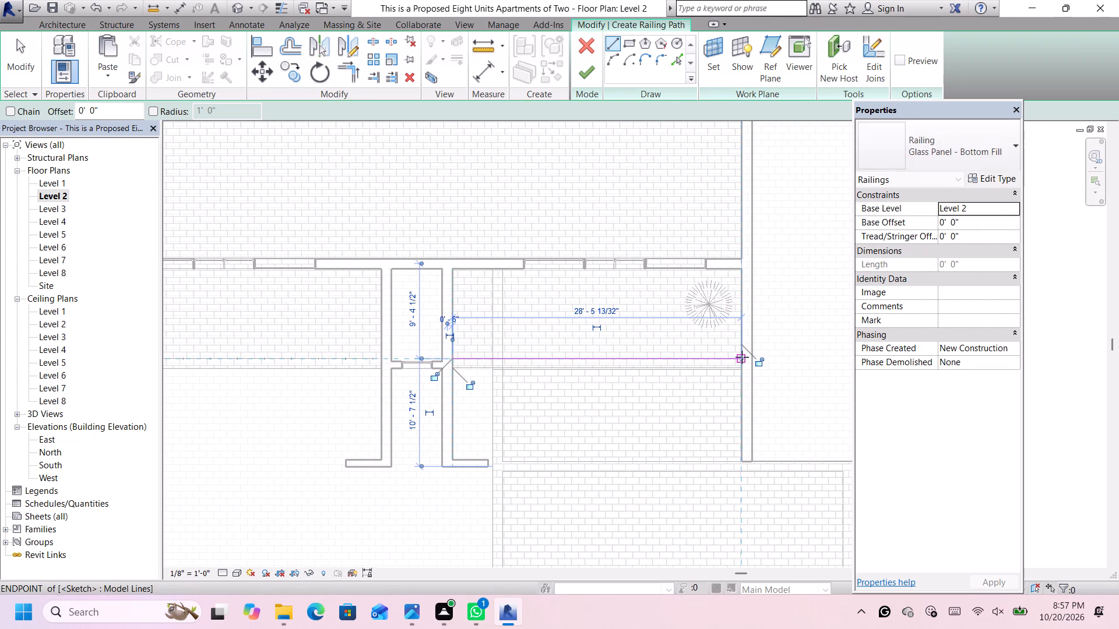
Keep the Glass Panel - Bottom Fill type, set the right-hand railing's base offset to 3', and finish the railing.
{"action": "left_click", "coordinate": [990, 153]}
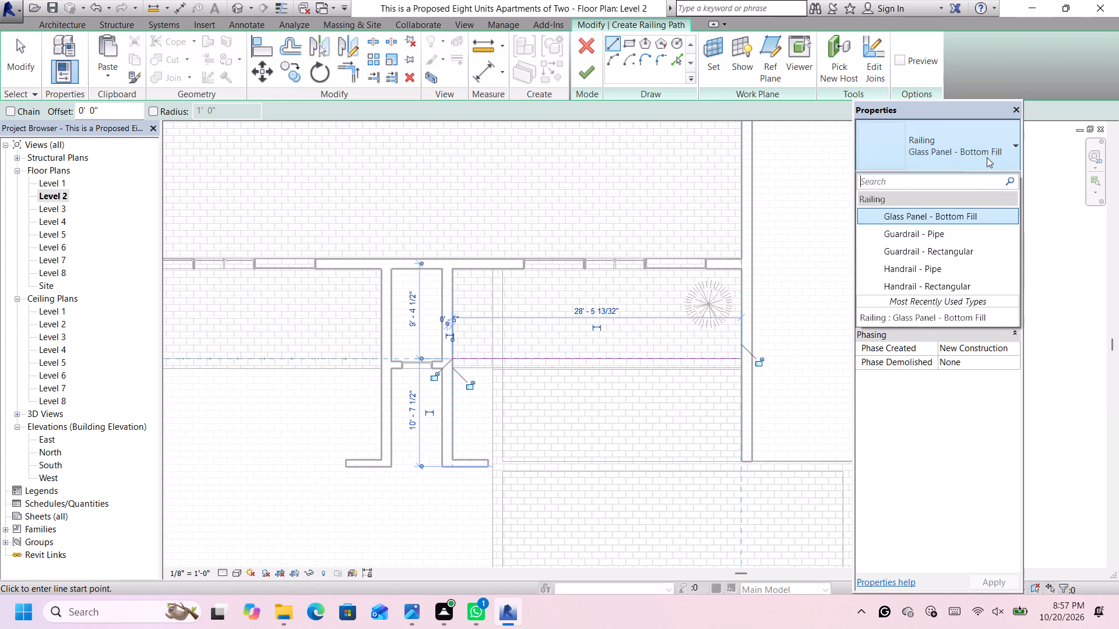
{"action": "left_click", "coordinate": [965, 211]}
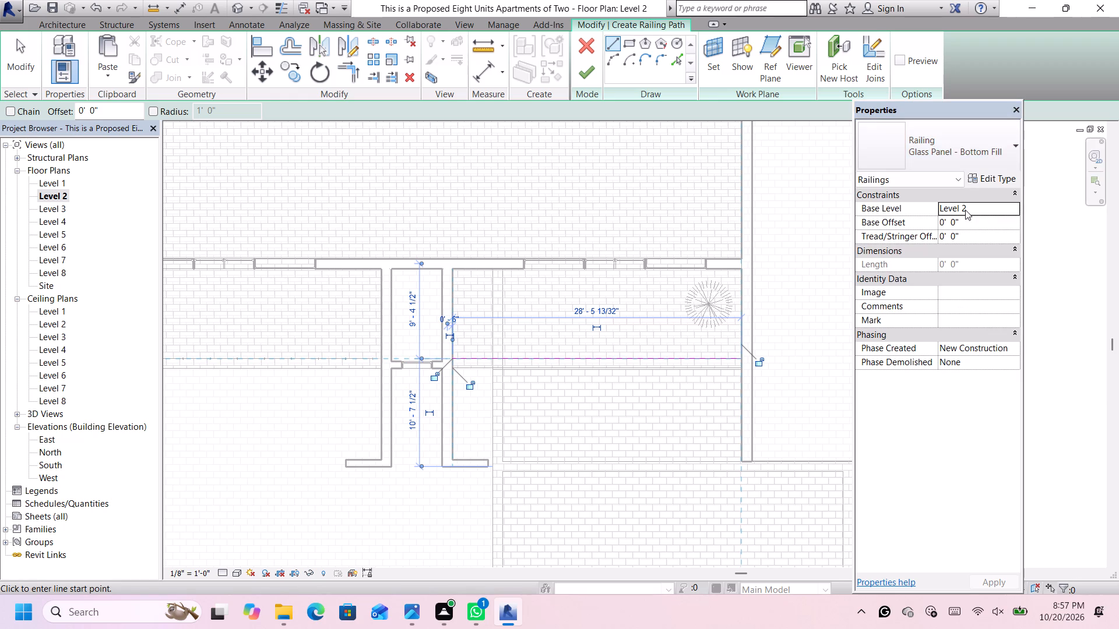
{"action": "left_click", "coordinate": [976, 221]}
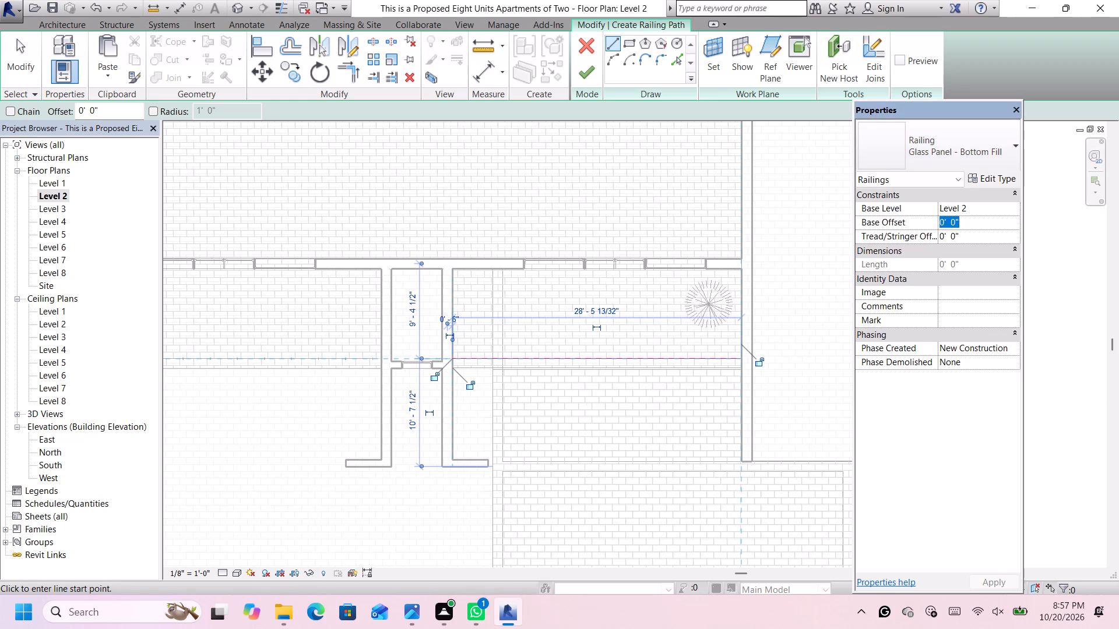
{"action": "key", "text": "BackSpace"}
{"action": "type", "text": "3'"}
{"action": "key", "text": "Return"}
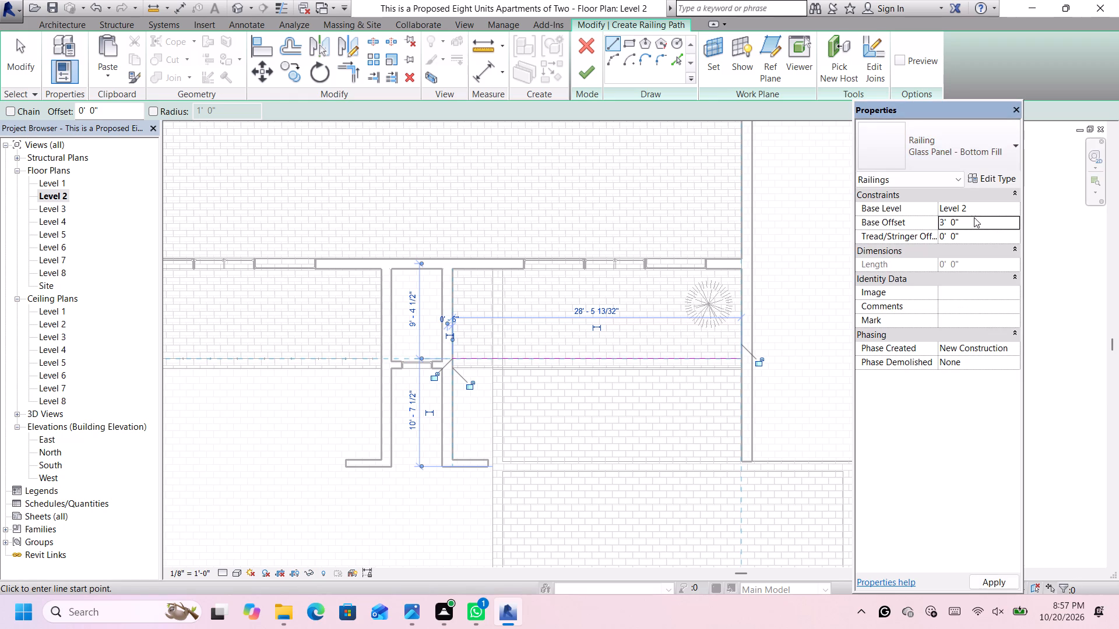
{"action": "left_click", "coordinate": [589, 77]}
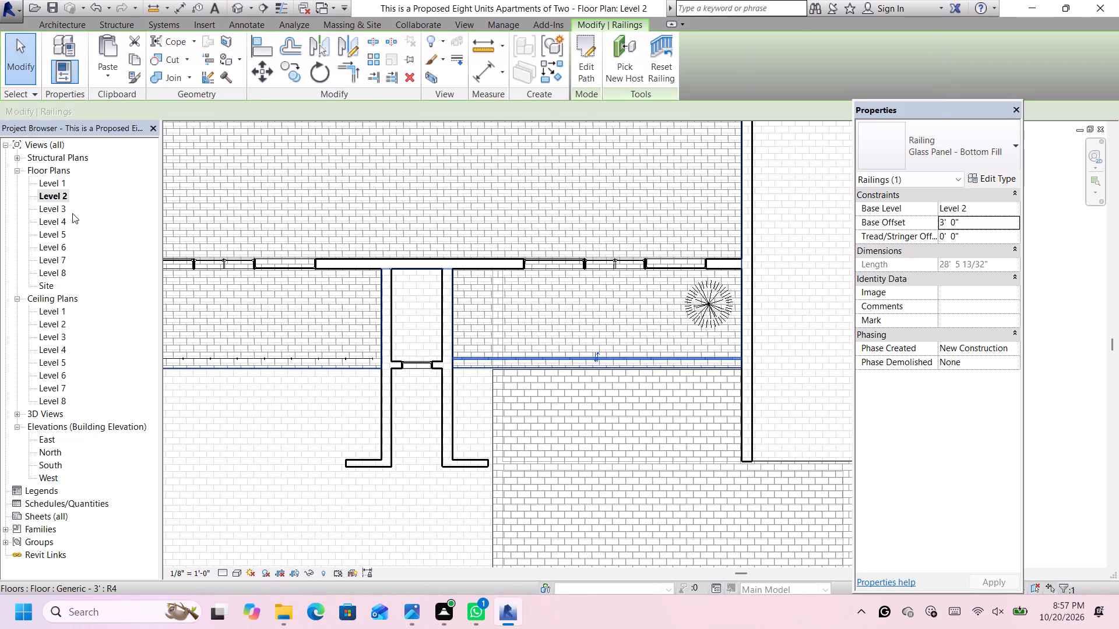
In the Level 3 plan, sketch a railing path about 28'-6" long near the left-hand balcony's front edge, wall to wall.
{"action": "double_click", "coordinate": [57, 209]}
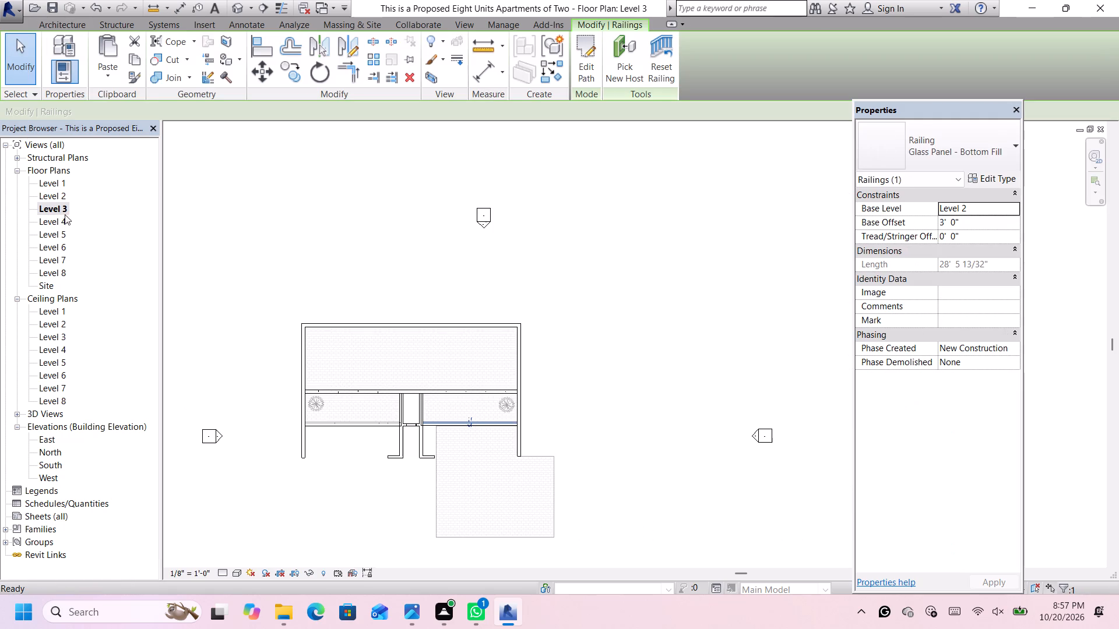
{"action": "scroll", "coordinate": [354, 388], "scroll_direction": "up", "scroll_amount": 4}
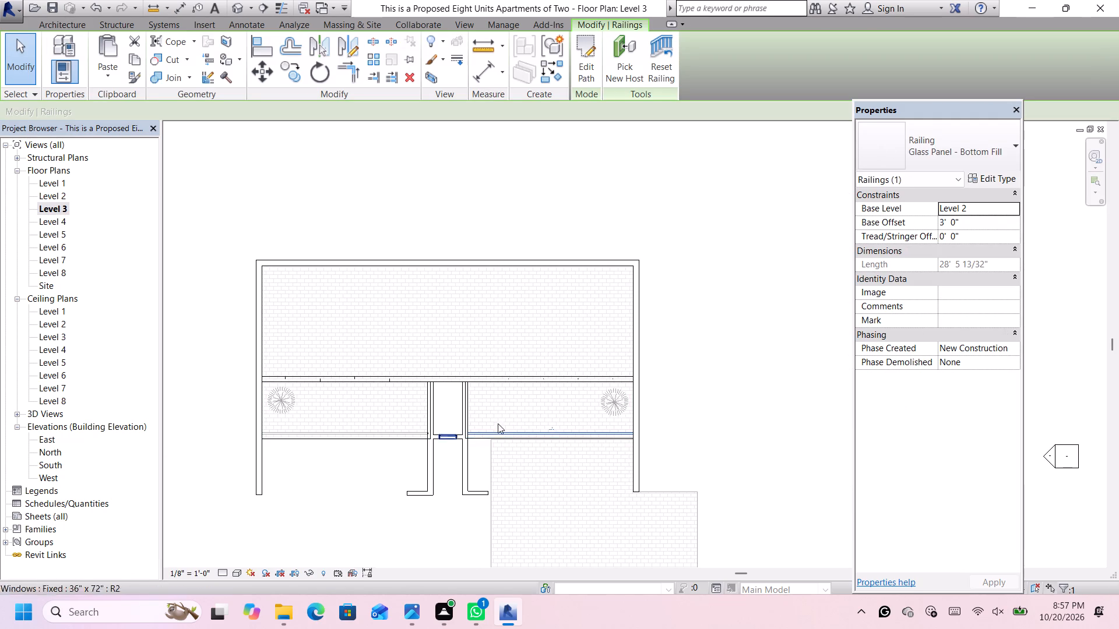
{"action": "left_click", "coordinate": [63, 17]}
{"action": "left_click", "coordinate": [54, 27]}
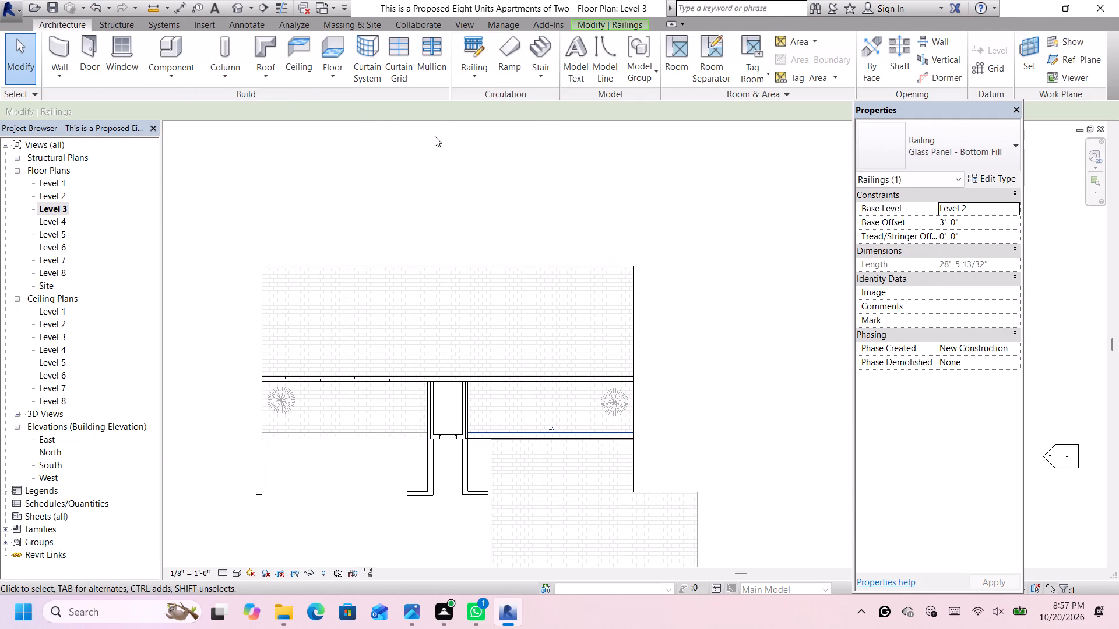
{"action": "left_click", "coordinate": [479, 55]}
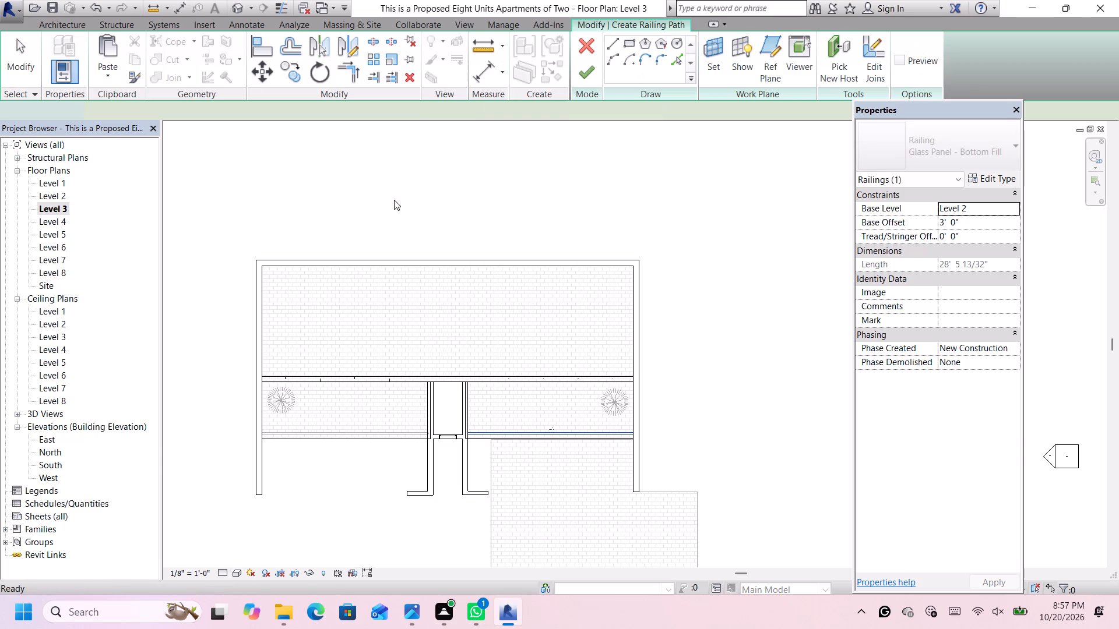
{"action": "scroll", "coordinate": [312, 428], "scroll_direction": "up", "scroll_amount": 4}
{"action": "scroll", "coordinate": [262, 437], "scroll_direction": "up", "scroll_amount": 2}
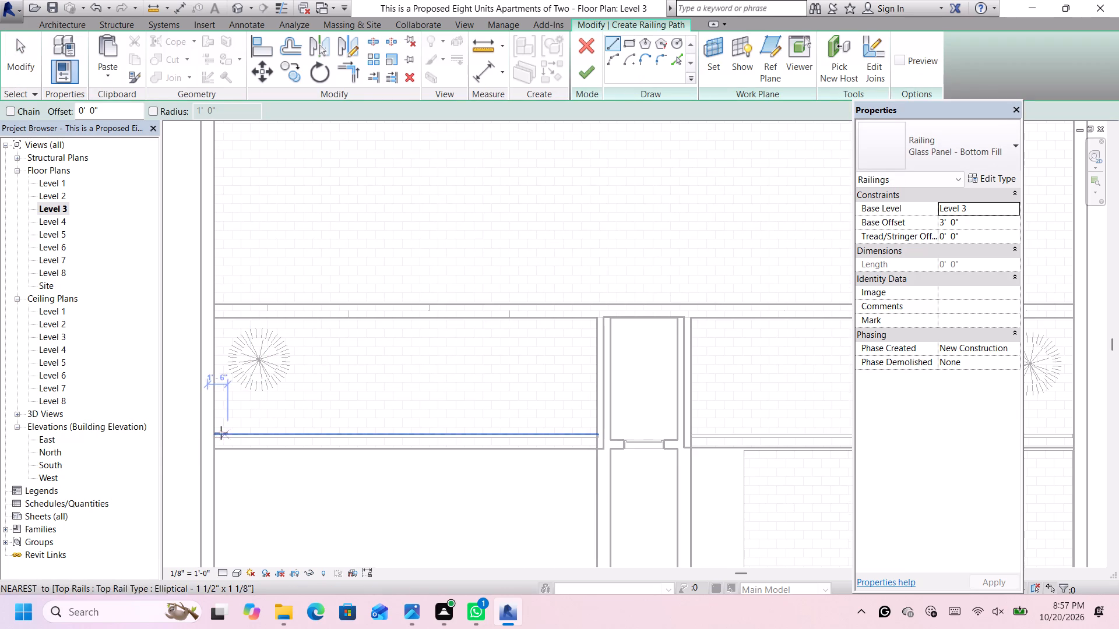
{"action": "scroll", "coordinate": [217, 435], "scroll_direction": "up", "scroll_amount": 1}
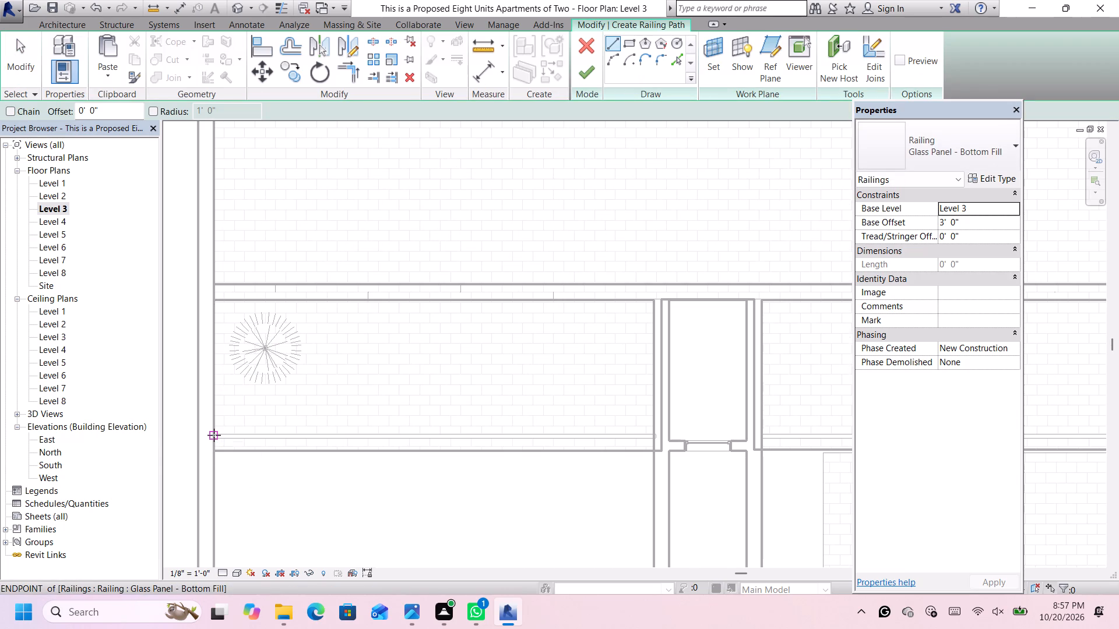
{"action": "left_click", "coordinate": [214, 435]}
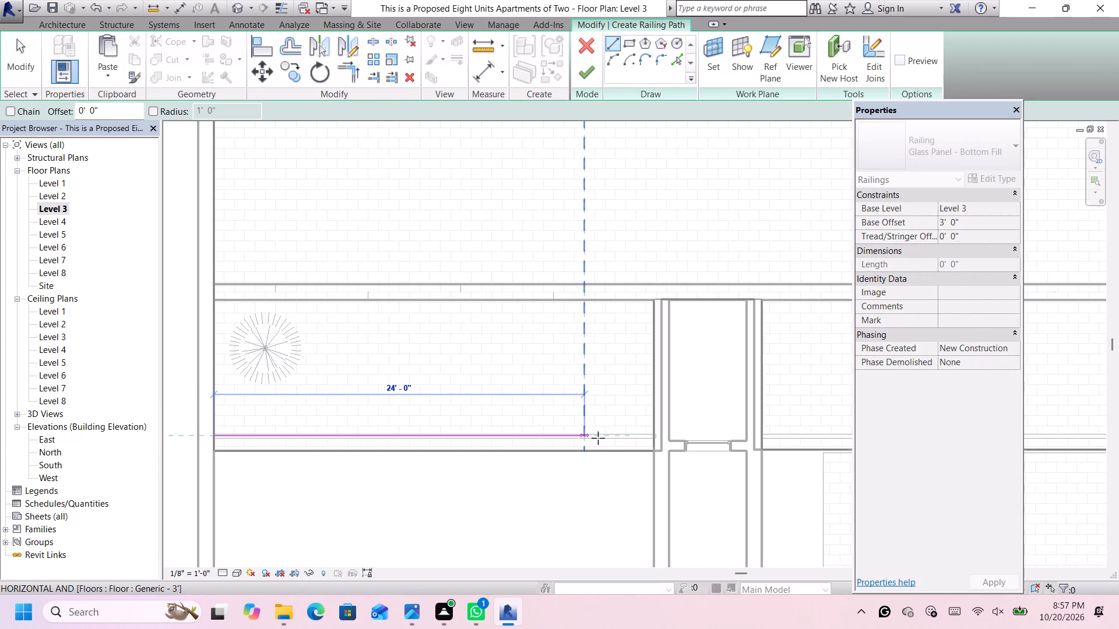
{"action": "scroll", "coordinate": [652, 435], "scroll_direction": "up", "scroll_amount": 2}
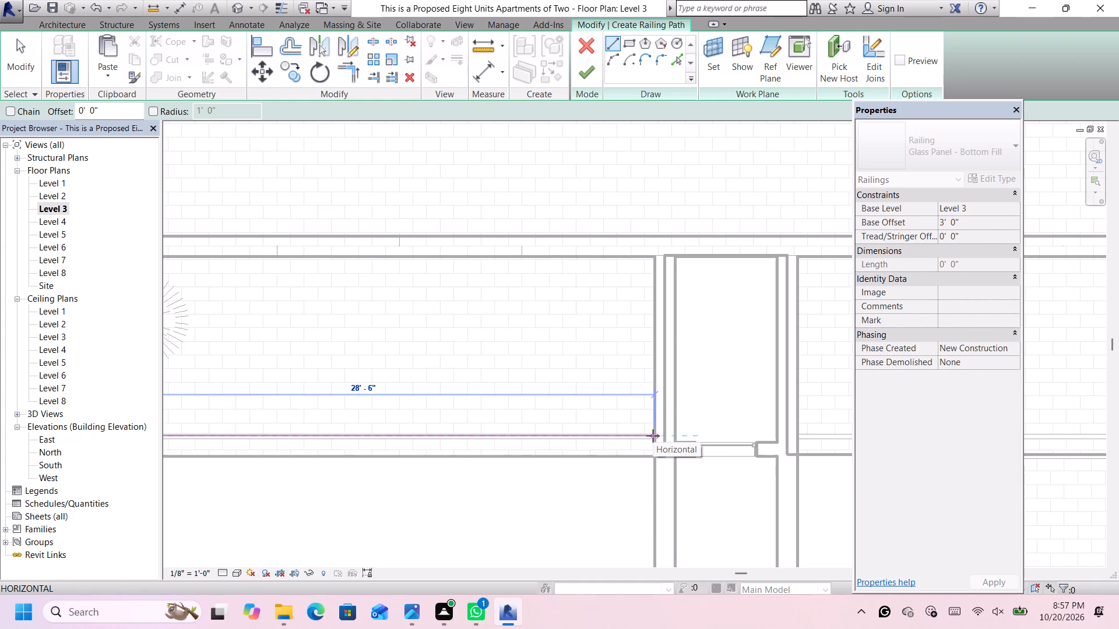
{"action": "left_click", "coordinate": [653, 436]}
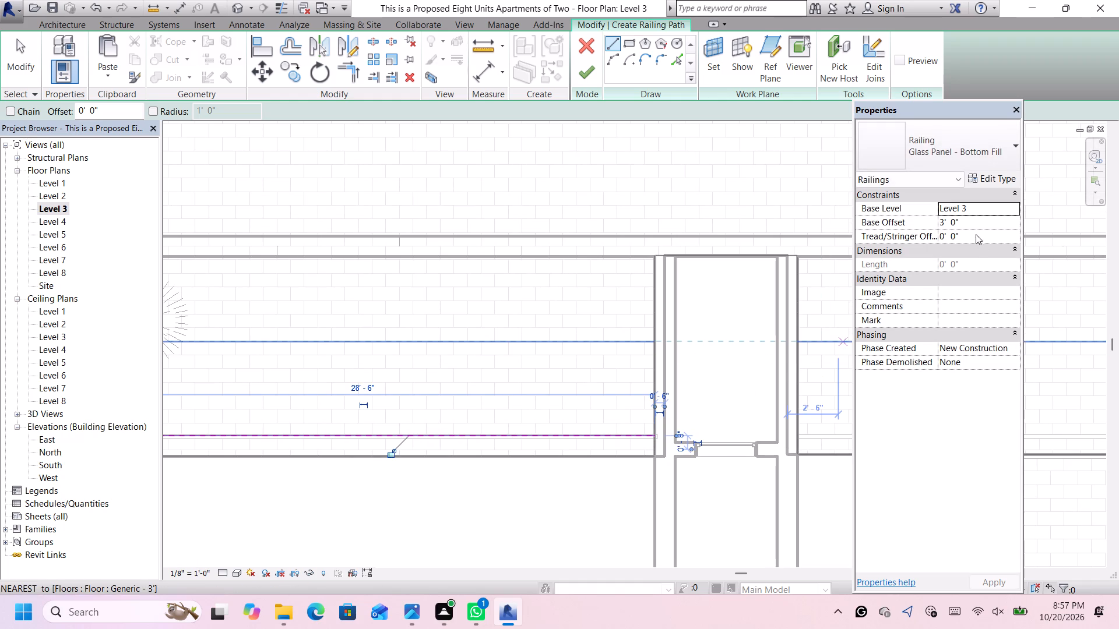
Set the left-hand Level 3 railing's base offset to 5' and finish the Glass Panel - Bottom Fill railing.
{"action": "left_click", "coordinate": [968, 222]}
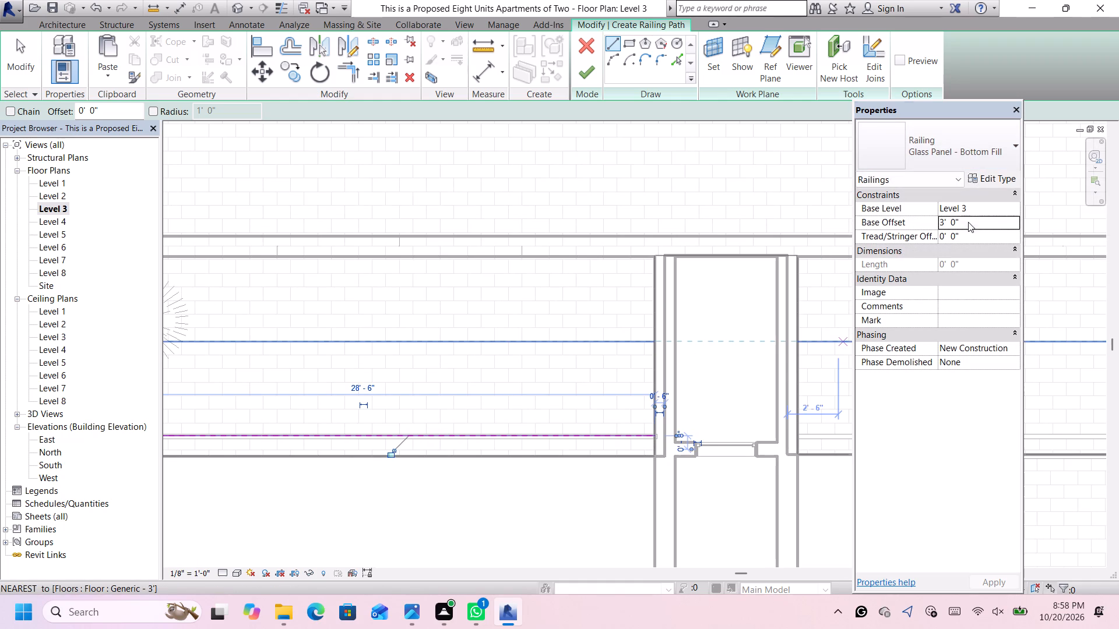
{"action": "key", "text": "BackSpace"}
{"action": "type", "text": "5'"}
{"action": "key", "text": "Return"}
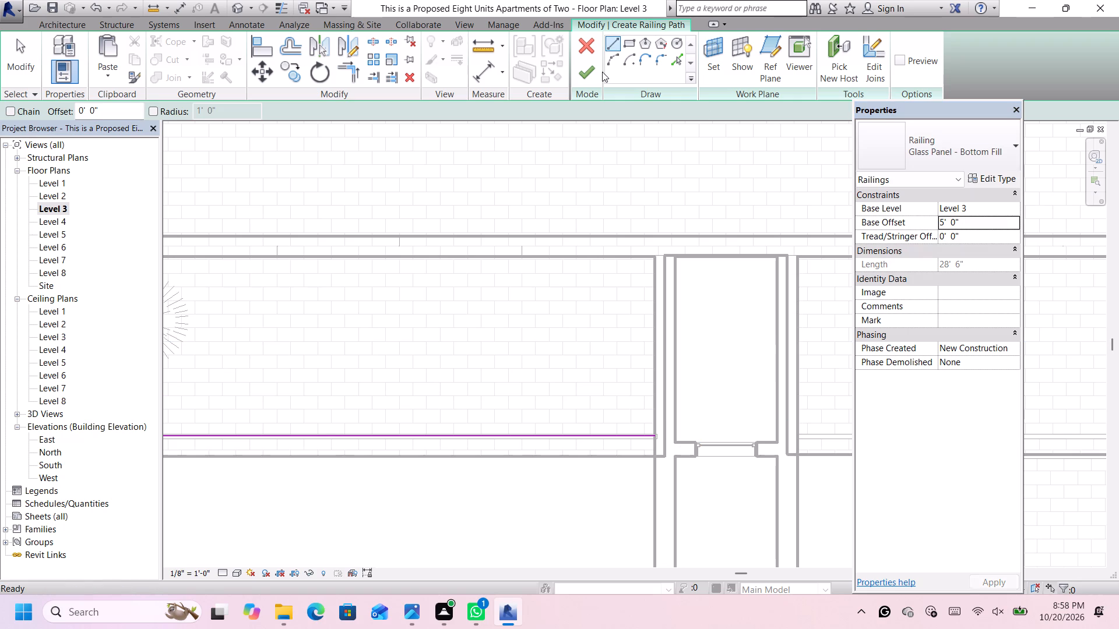
{"action": "left_click", "coordinate": [592, 72]}
Draw a Glass Panel - Bottom Fill railing about 28'-6" long near the right-hand Level 3 balcony's front edge, keeping the 5' base offset, and finish it.
{"action": "scroll", "coordinate": [706, 220], "scroll_direction": "down", "scroll_amount": 6}
{"action": "scroll", "coordinate": [738, 268], "scroll_direction": "down", "scroll_amount": 2}
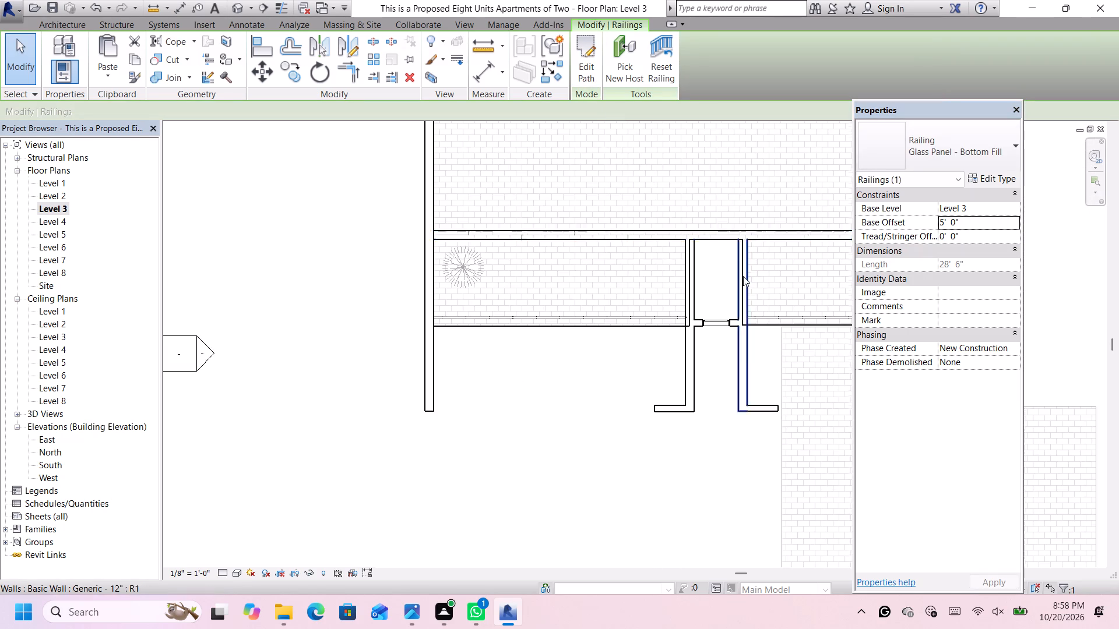
{"action": "scroll", "coordinate": [743, 276], "scroll_direction": "down", "scroll_amount": 2}
{"action": "scroll", "coordinate": [795, 284], "scroll_direction": "down", "scroll_amount": 4}
{"action": "scroll", "coordinate": [804, 273], "scroll_direction": "up", "scroll_amount": 5}
{"action": "scroll", "coordinate": [806, 275], "scroll_direction": "down", "scroll_amount": 1}
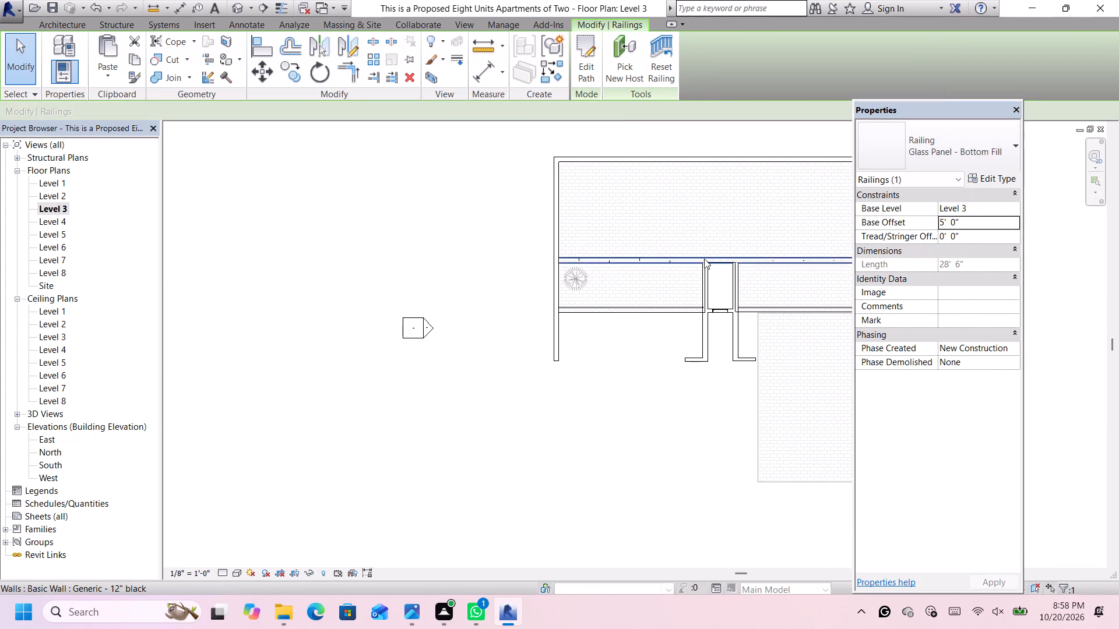
{"action": "scroll", "coordinate": [675, 254], "scroll_direction": "up", "scroll_amount": 4}
{"action": "scroll", "coordinate": [740, 268], "scroll_direction": "down", "scroll_amount": 11}
{"action": "scroll", "coordinate": [817, 280], "scroll_direction": "up", "scroll_amount": 3}
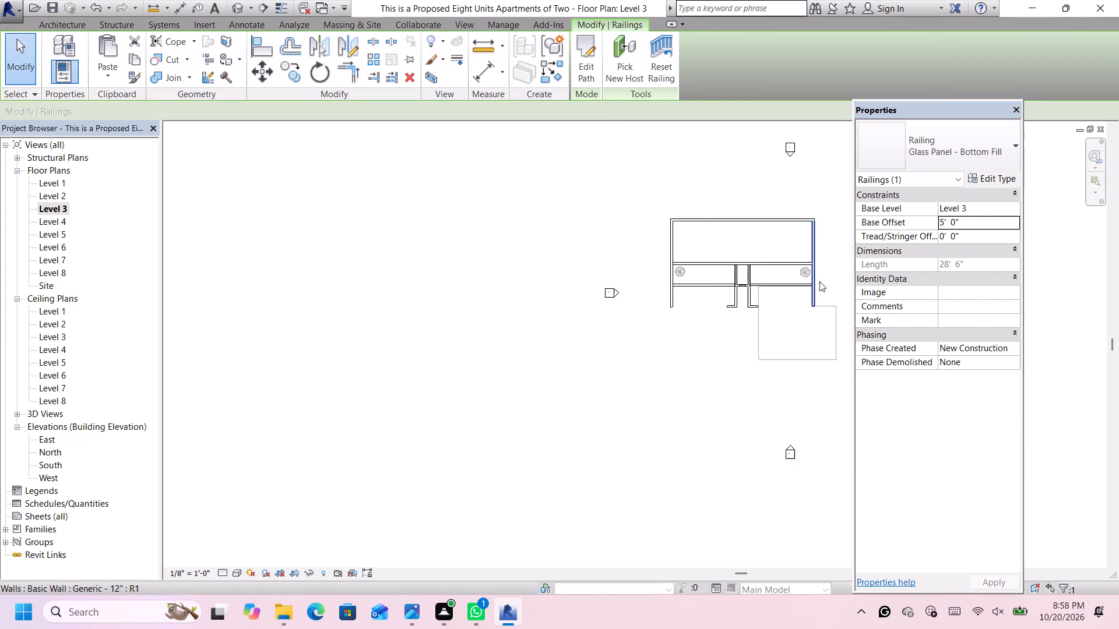
{"action": "scroll", "coordinate": [819, 281], "scroll_direction": "up", "scroll_amount": 7}
{"action": "scroll", "coordinate": [555, 239], "scroll_direction": "up", "scroll_amount": 1}
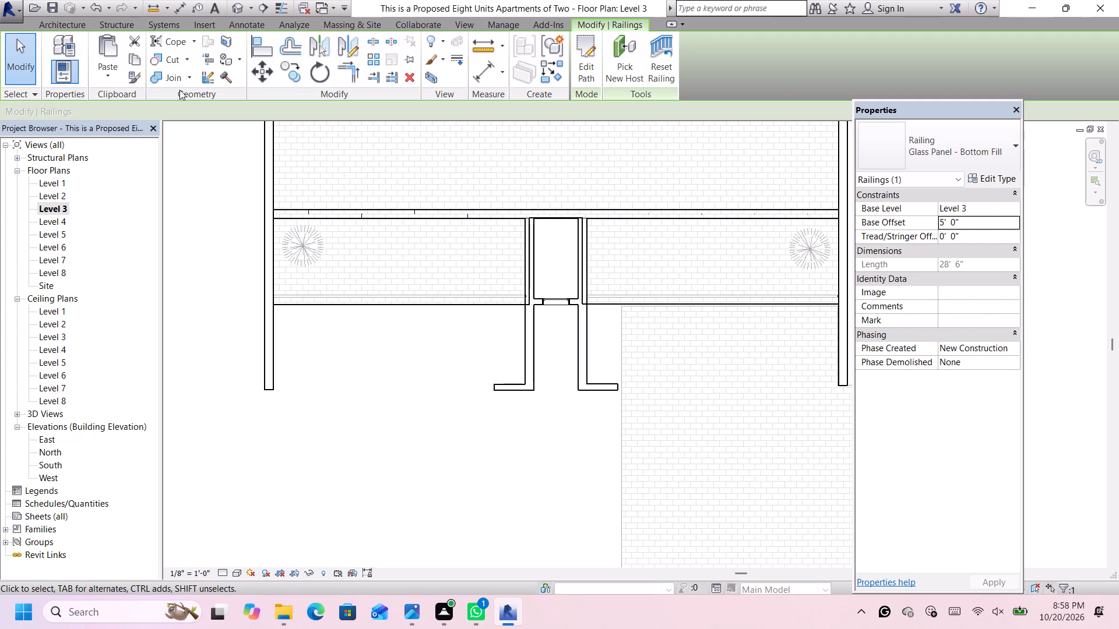
{"action": "left_click", "coordinate": [49, 22]}
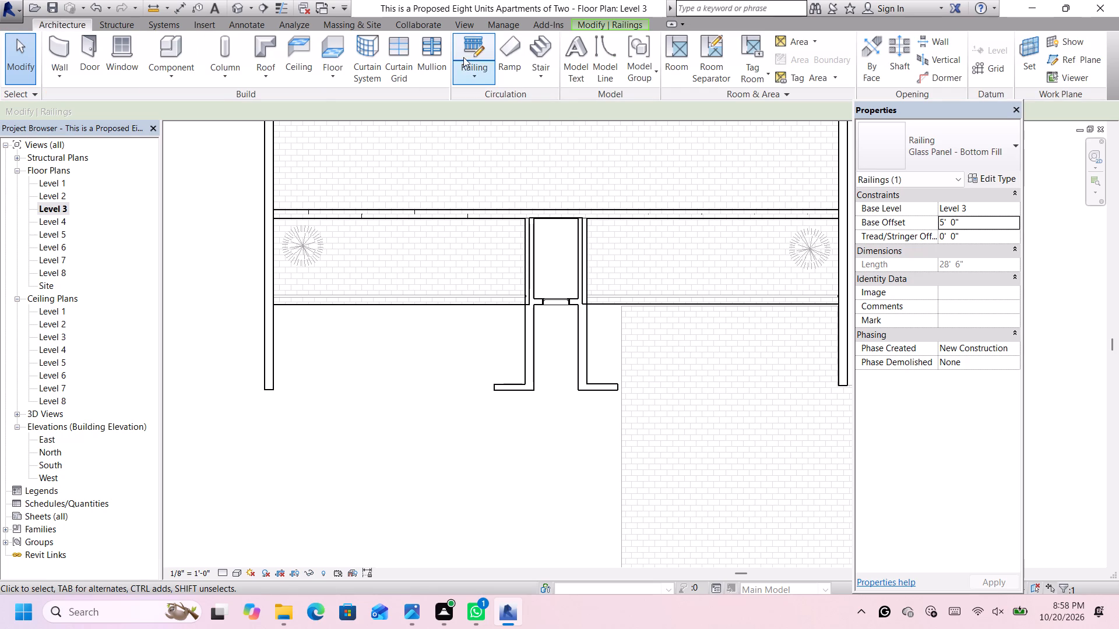
{"action": "left_click", "coordinate": [465, 56]}
{"action": "scroll", "coordinate": [663, 321], "scroll_direction": "up", "scroll_amount": 3}
{"action": "scroll", "coordinate": [554, 286], "scroll_direction": "up", "scroll_amount": 10}
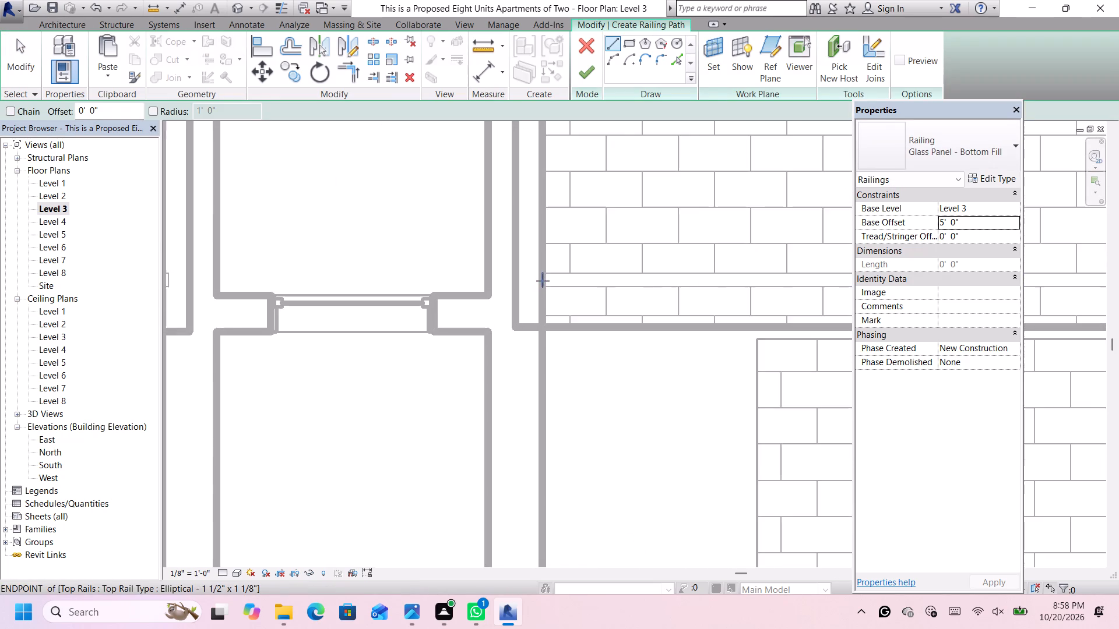
{"action": "scroll", "coordinate": [543, 281], "scroll_direction": "up", "scroll_amount": 1}
{"action": "left_click", "coordinate": [546, 281]}
{"action": "scroll", "coordinate": [547, 281], "scroll_direction": "down", "scroll_amount": 13}
{"action": "scroll", "coordinate": [835, 282], "scroll_direction": "up", "scroll_amount": 2}
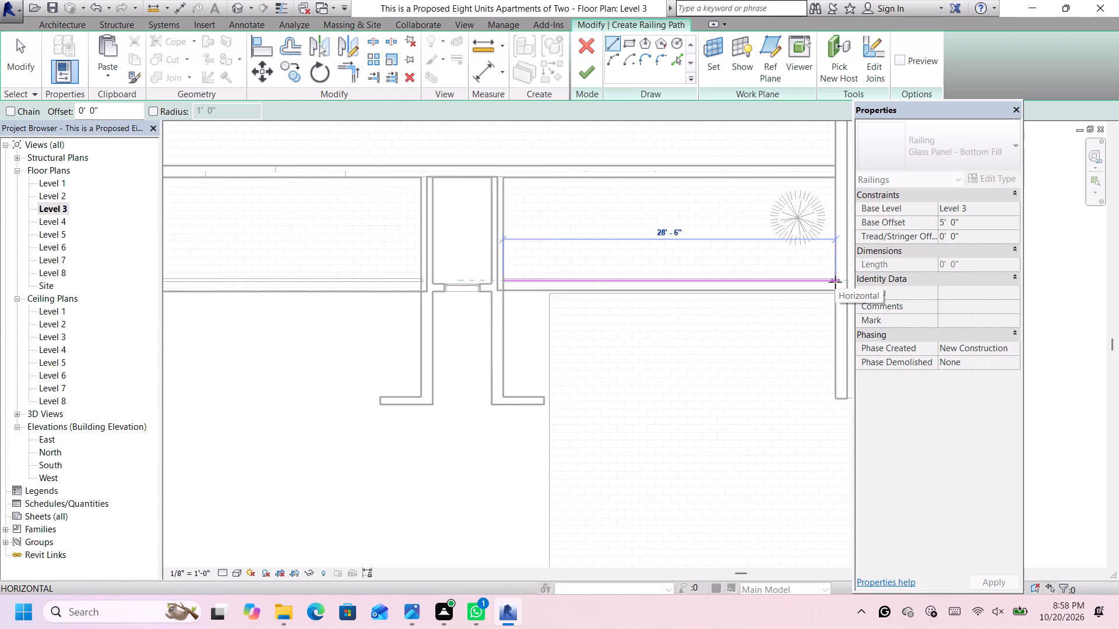
{"action": "scroll", "coordinate": [835, 282], "scroll_direction": "up", "scroll_amount": 5}
{"action": "left_click", "coordinate": [836, 278]}
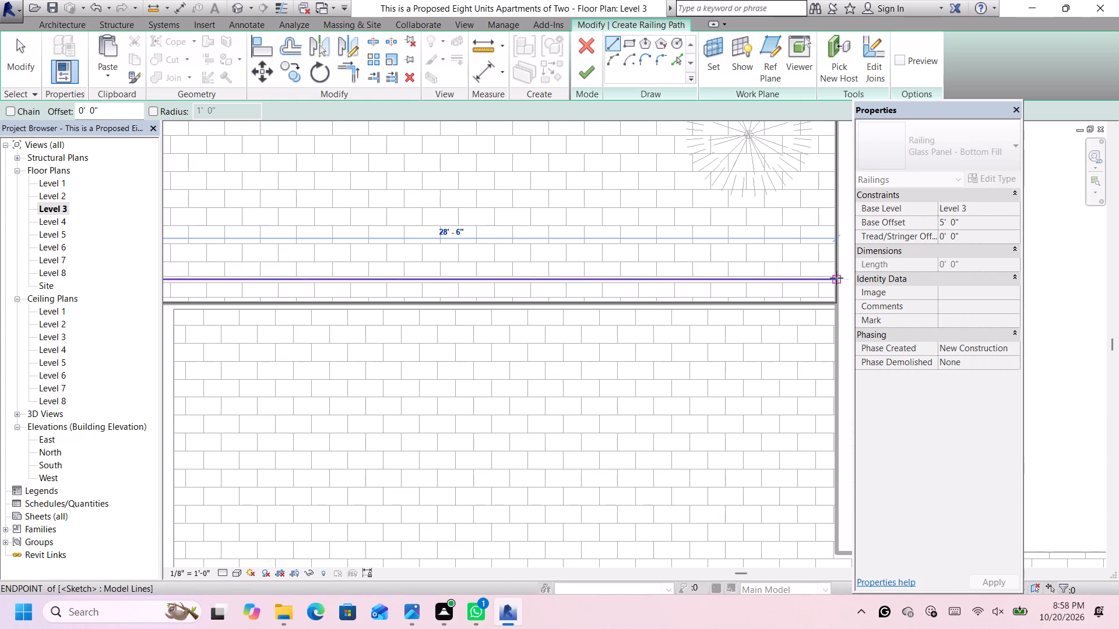
{"action": "scroll", "coordinate": [993, 218], "scroll_direction": "down", "scroll_amount": 4}
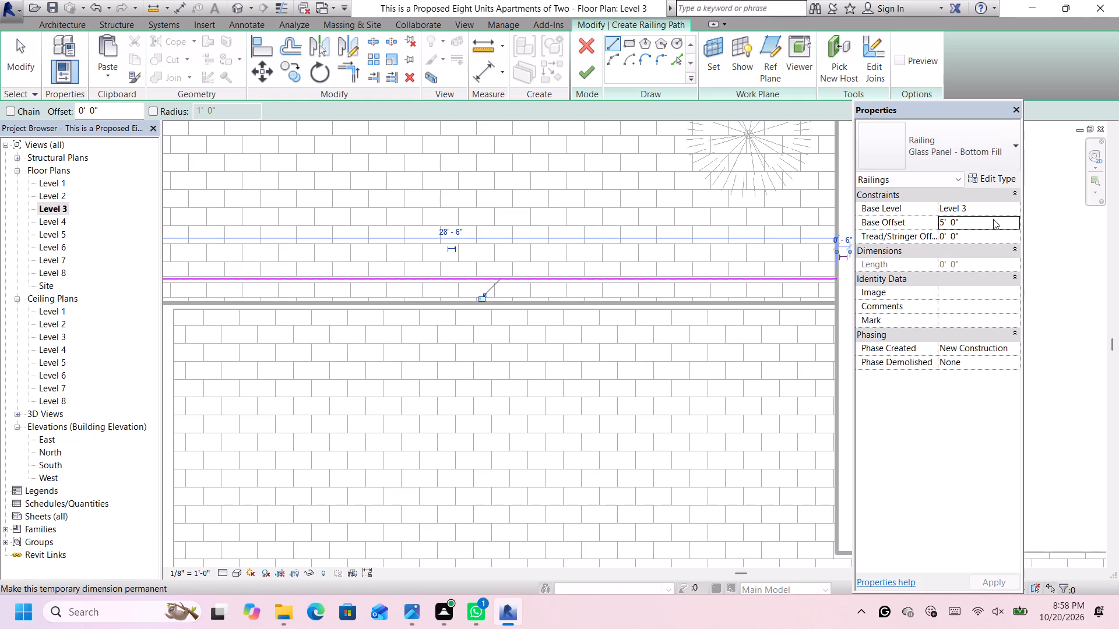
{"action": "scroll", "coordinate": [993, 219], "scroll_direction": "down", "scroll_amount": 2}
{"action": "scroll", "coordinate": [699, 238], "scroll_direction": "down", "scroll_amount": 6}
{"action": "left_click", "coordinate": [583, 71]}
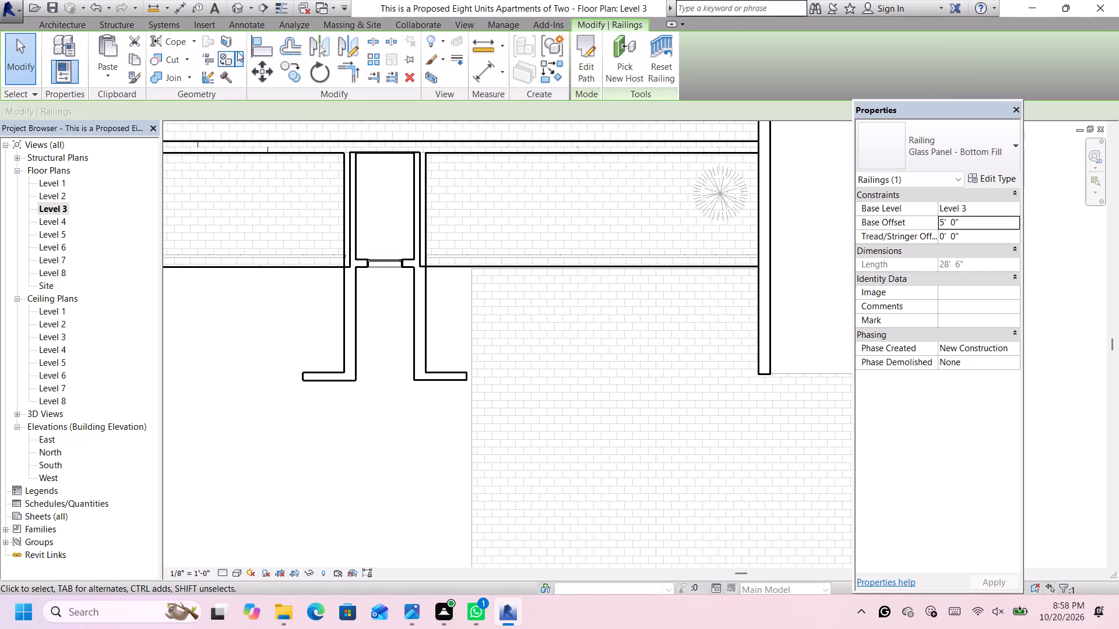
Switch to the 3D view and save the project.
{"action": "left_click", "coordinate": [240, 9]}
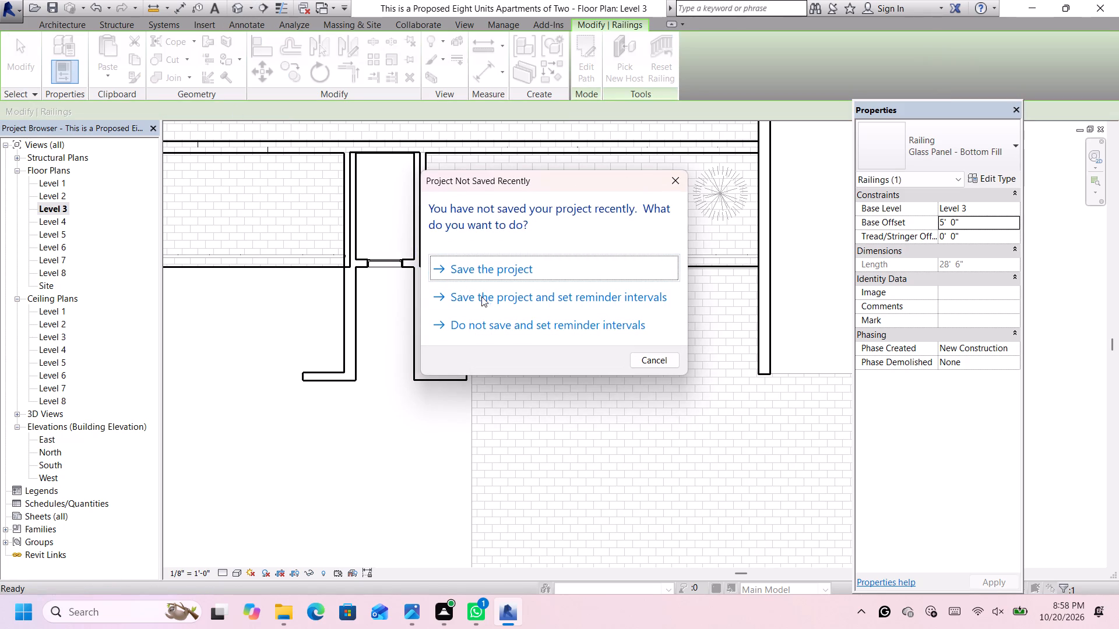
{"action": "left_click", "coordinate": [504, 268]}
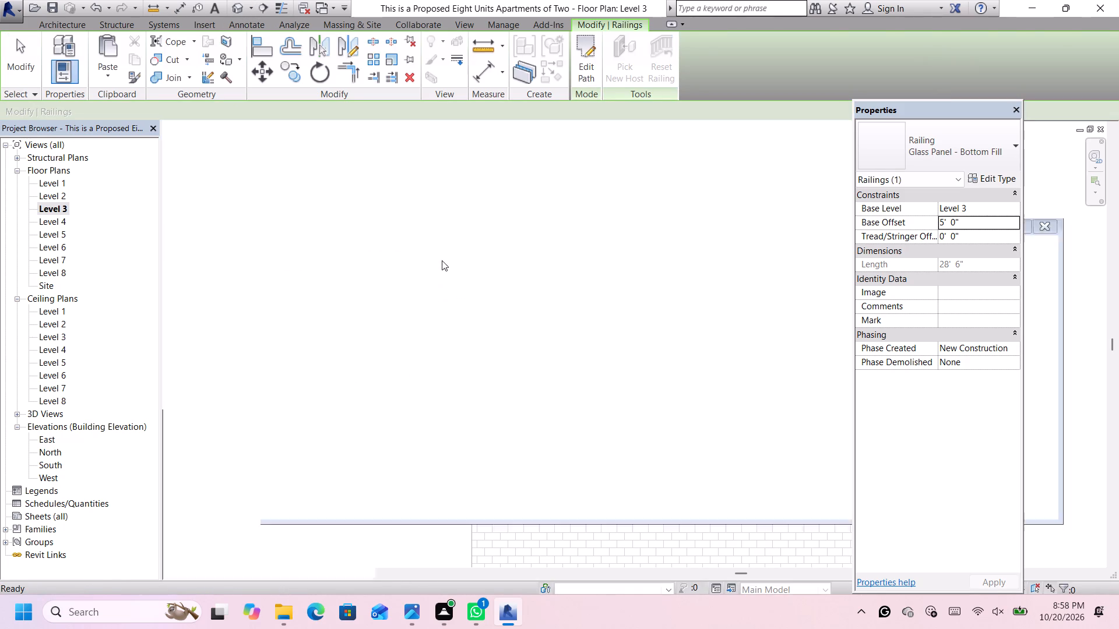
Examine the Level 2 and Level 3 balcony railings and shrubs in the front view of the 3D model.
{"action": "scroll", "coordinate": [606, 255], "scroll_direction": "up", "scroll_amount": 1}
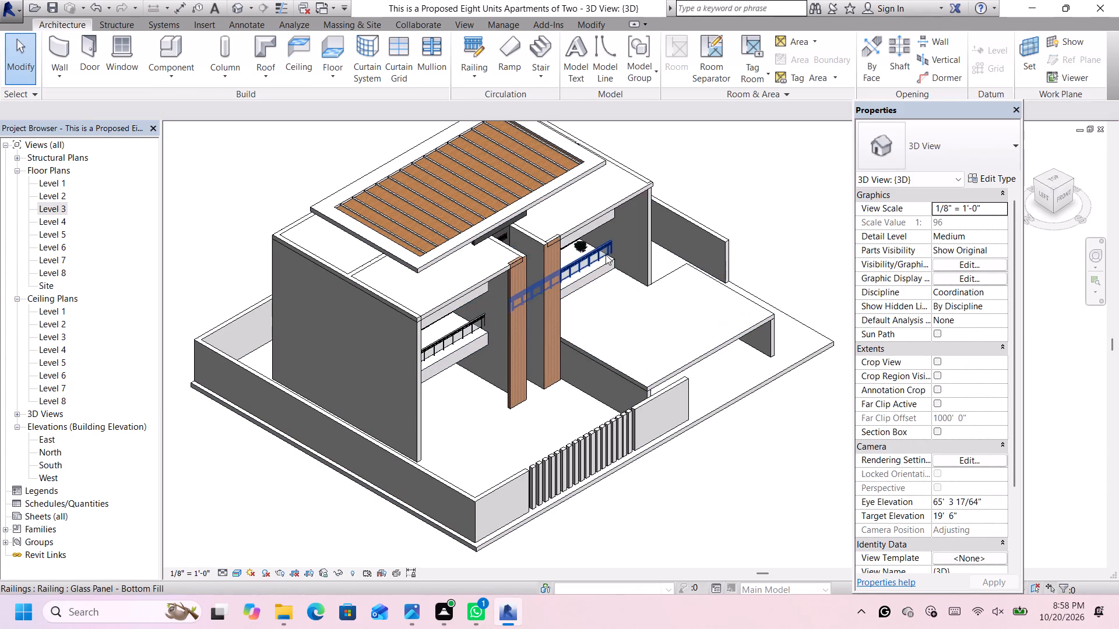
{"action": "left_click", "coordinate": [1063, 199]}
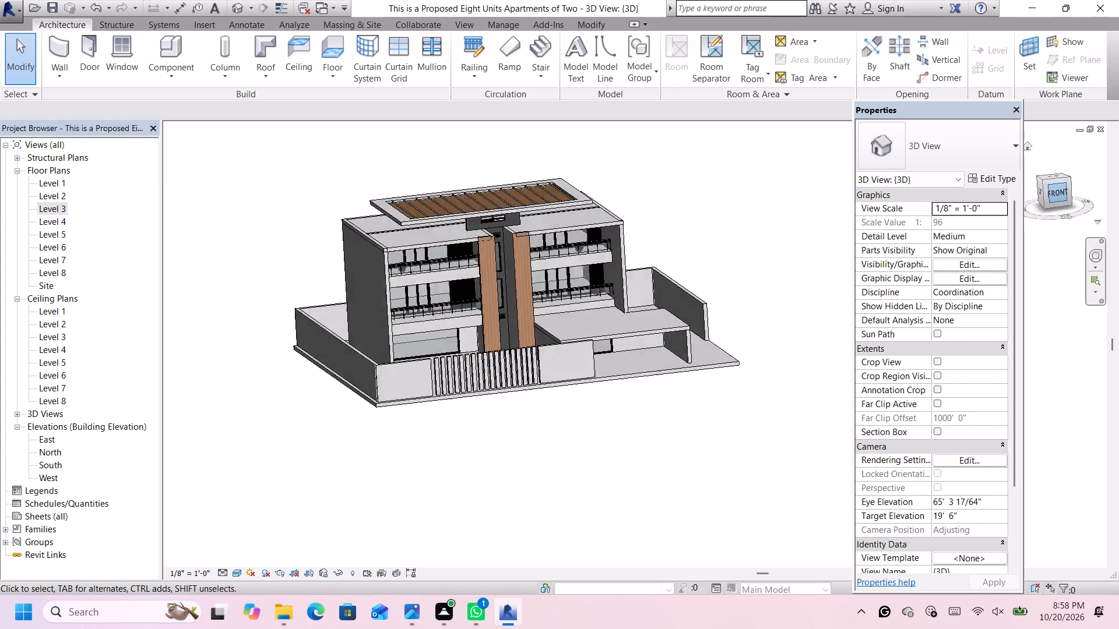
{"action": "scroll", "coordinate": [706, 315], "scroll_direction": "up", "scroll_amount": 5}
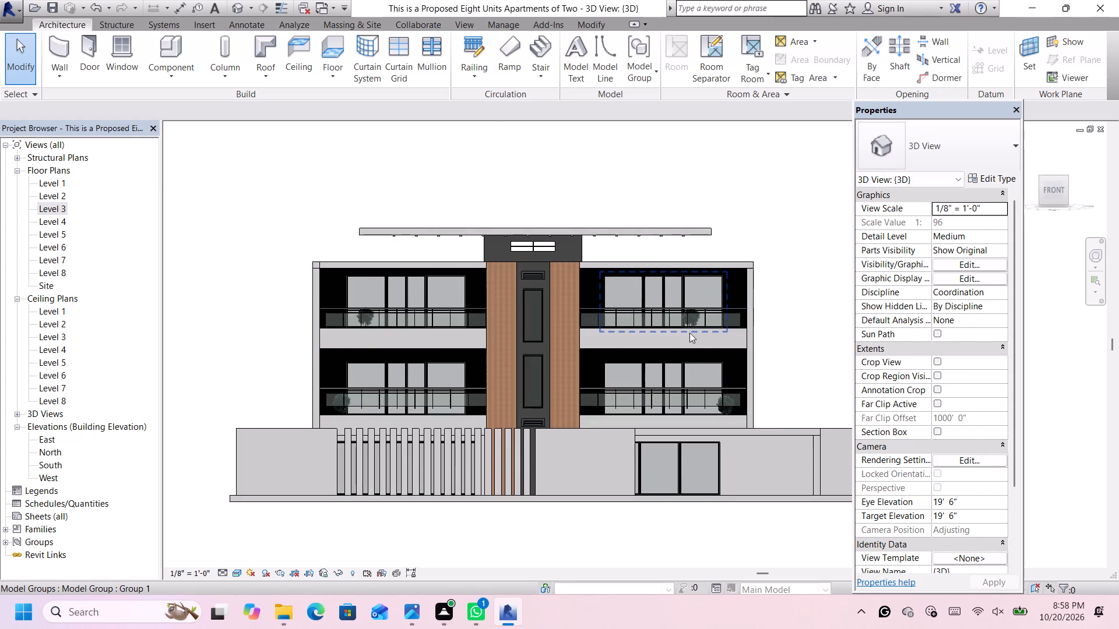
{"action": "scroll", "coordinate": [689, 334], "scroll_direction": "up", "scroll_amount": 4}
{"action": "scroll", "coordinate": [712, 301], "scroll_direction": "down", "scroll_amount": 4}
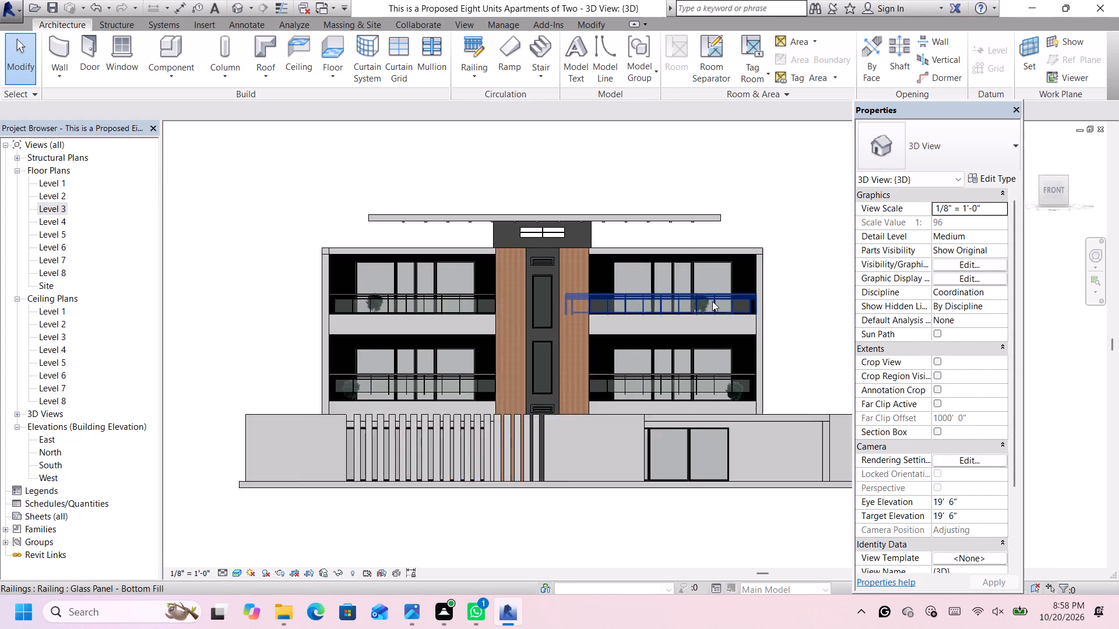
{"action": "scroll", "coordinate": [712, 301], "scroll_direction": "down", "scroll_amount": 1}
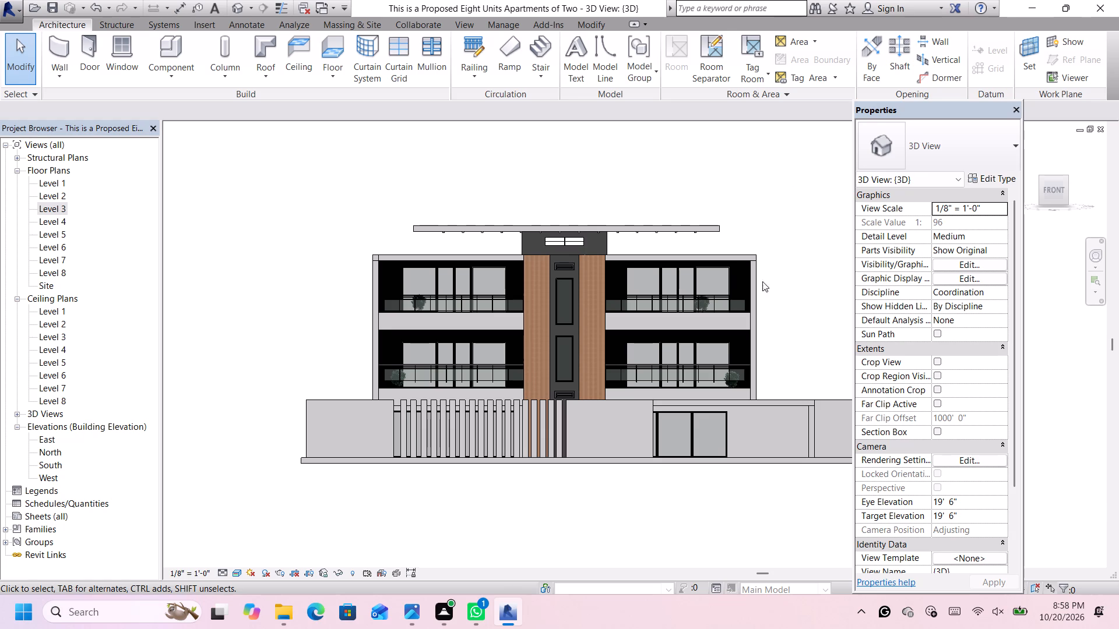
{"action": "scroll", "coordinate": [715, 303], "scroll_direction": "up", "scroll_amount": 12}
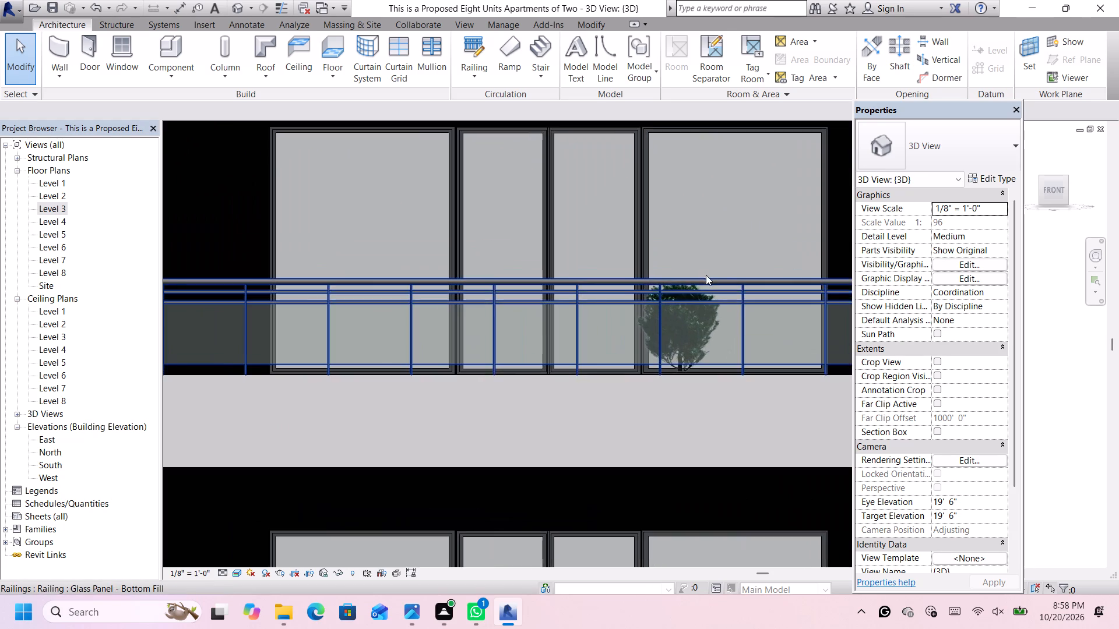
{"action": "scroll", "coordinate": [705, 274], "scroll_direction": "down", "scroll_amount": 1}
{"action": "scroll", "coordinate": [705, 273], "scroll_direction": "up", "scroll_amount": 4}
{"action": "scroll", "coordinate": [681, 296], "scroll_direction": "down", "scroll_amount": 5}
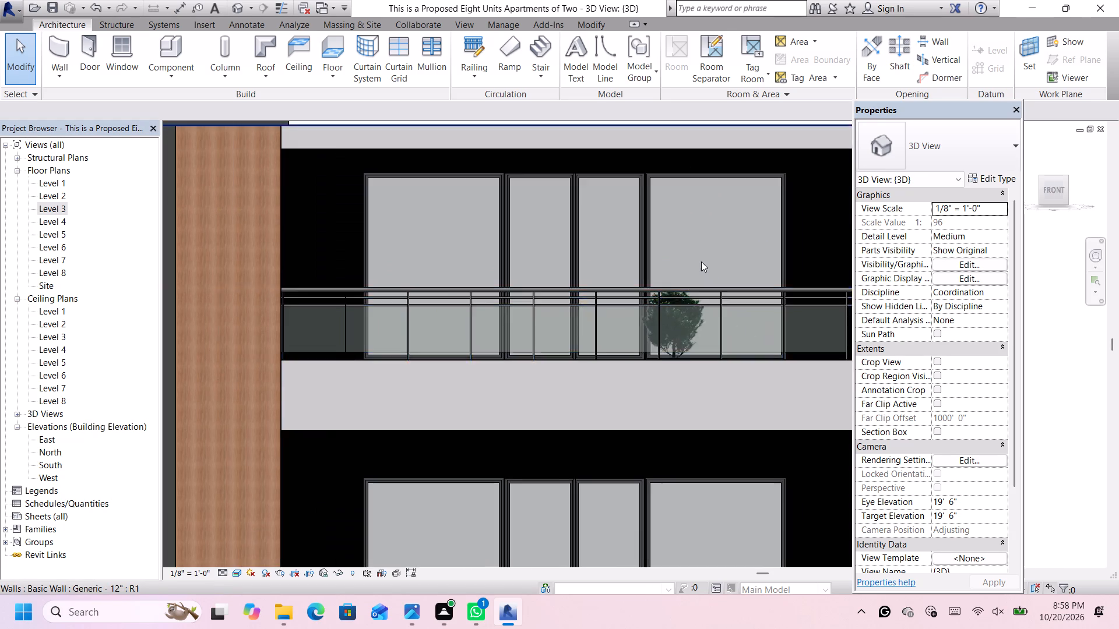
{"action": "scroll", "coordinate": [701, 262], "scroll_direction": "down", "scroll_amount": 3}
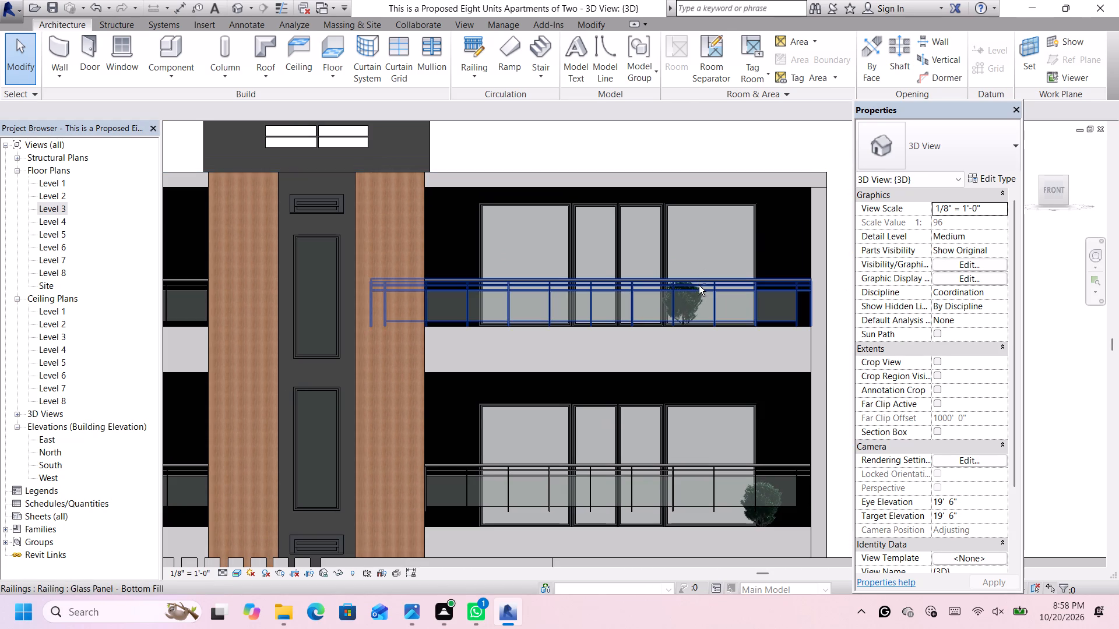
{"action": "scroll", "coordinate": [818, 170], "scroll_direction": "down", "scroll_amount": 4}
{"action": "left_click", "coordinate": [838, 172]}
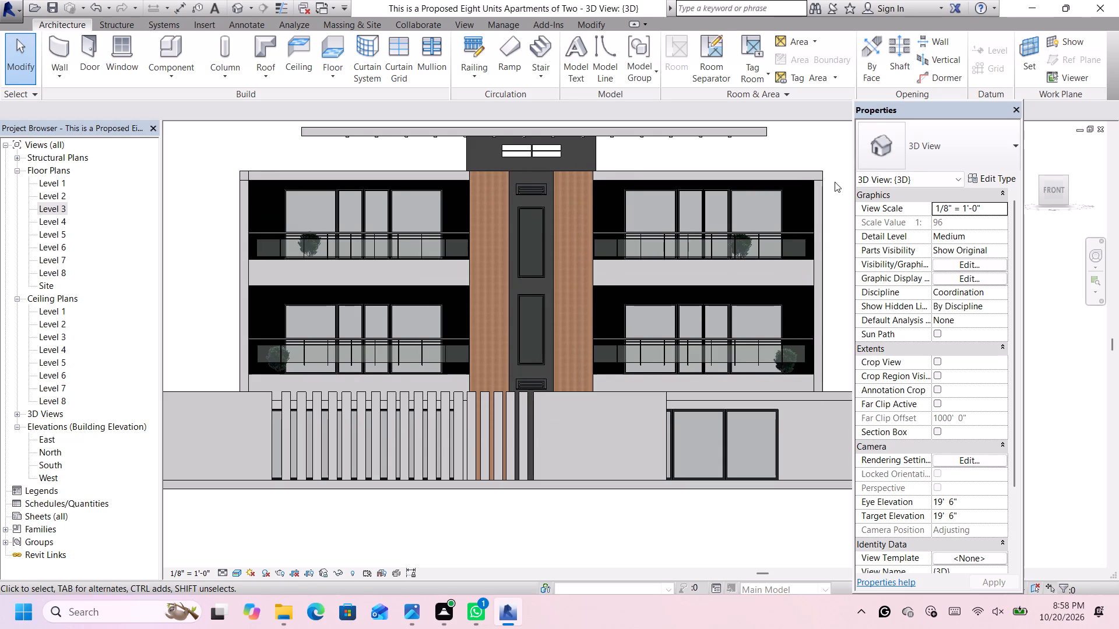
{"action": "scroll", "coordinate": [835, 182], "scroll_direction": "down", "scroll_amount": 1}
Move the right-hand Level 3 balcony's Cedar Shrub sideways towards the outer side wall, to about 3' from it.
{"action": "middle_click_drag", "start_coordinate": [833, 185], "coordinate": [835, 305]}
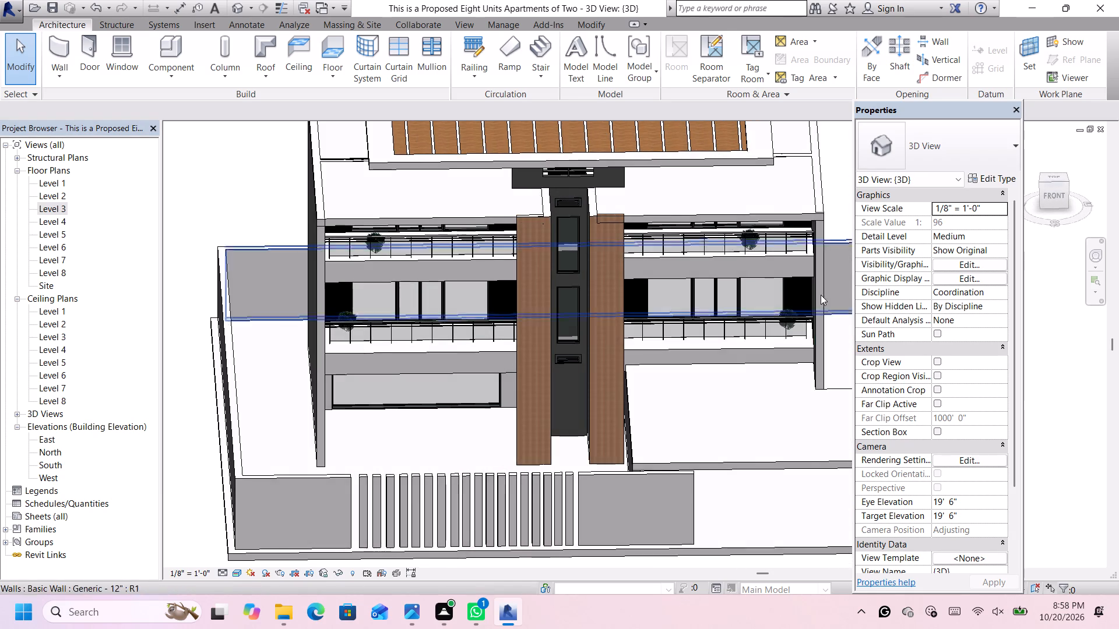
{"action": "scroll", "coordinate": [763, 244], "scroll_direction": "up", "scroll_amount": 10}
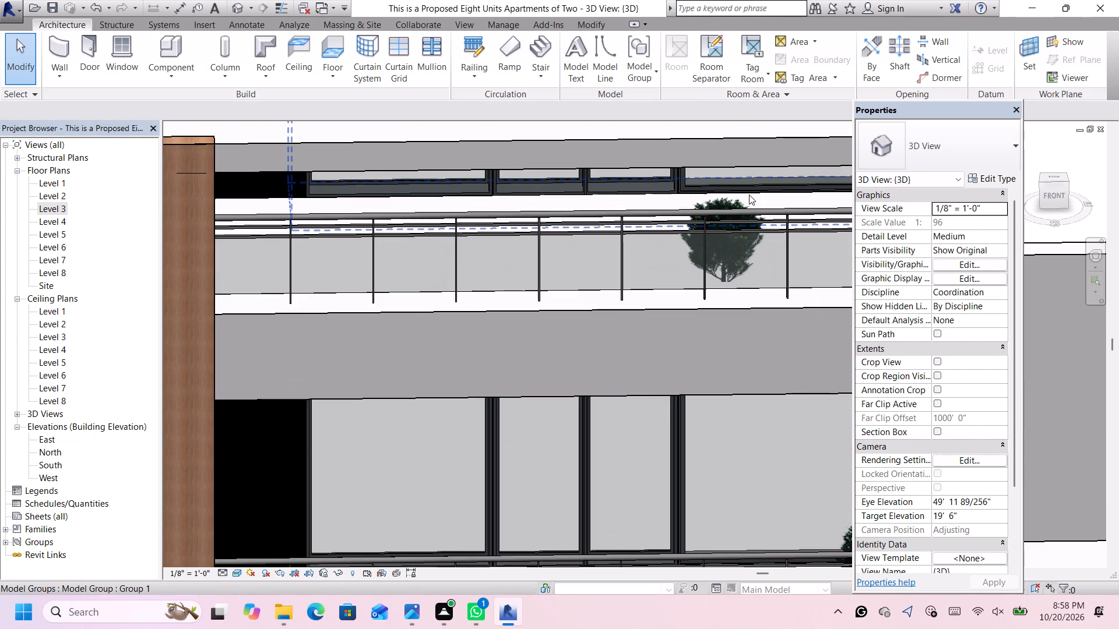
{"action": "left_click", "coordinate": [740, 203]}
{"action": "scroll", "coordinate": [743, 206], "scroll_direction": "down", "scroll_amount": 7}
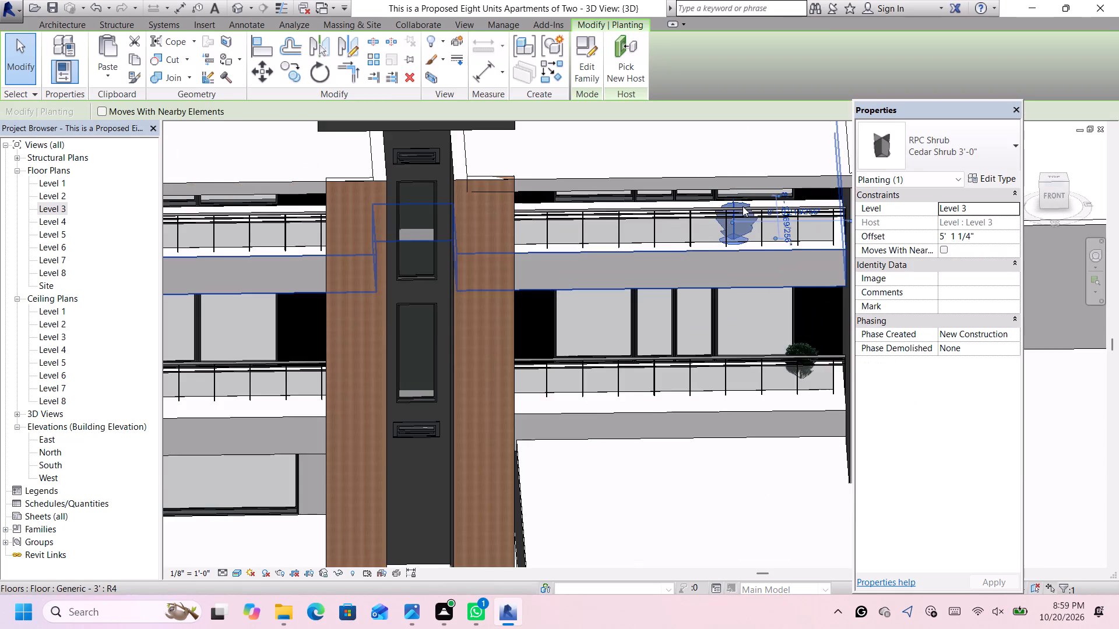
{"action": "key", "text": "Right"}
{"action": "key", "text": "Right"}
{"action": "key", "text": "Right"}
{"action": "key", "text": "Right"}
{"action": "key", "text": "Right"}
{"action": "key", "text": "Right"}
{"action": "key", "text": "Right"}
{"action": "key", "text": "Right"}
{"action": "key", "text": "Right"}
{"action": "key", "text": "Right"}
{"action": "key", "text": "Right"}
{"action": "key", "text": "Right"}
{"action": "key", "text": "Right"}
{"action": "key", "text": "Right"}
{"action": "key", "text": "Right"}
{"action": "key", "text": "Right"}
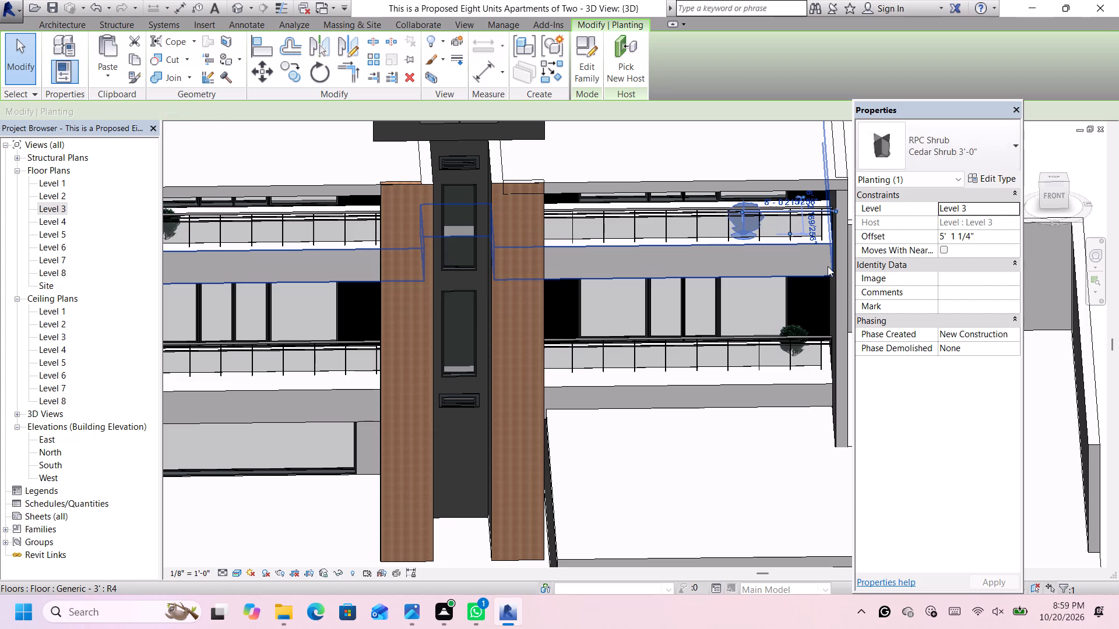
{"action": "key", "text": "Right"}
{"action": "key", "text": "Right"}
{"action": "key", "text": "Right"}
{"action": "key", "text": "Right"}
{"action": "key", "text": "Right"}
{"action": "key", "text": "Right"}
{"action": "key", "text": "Right"}
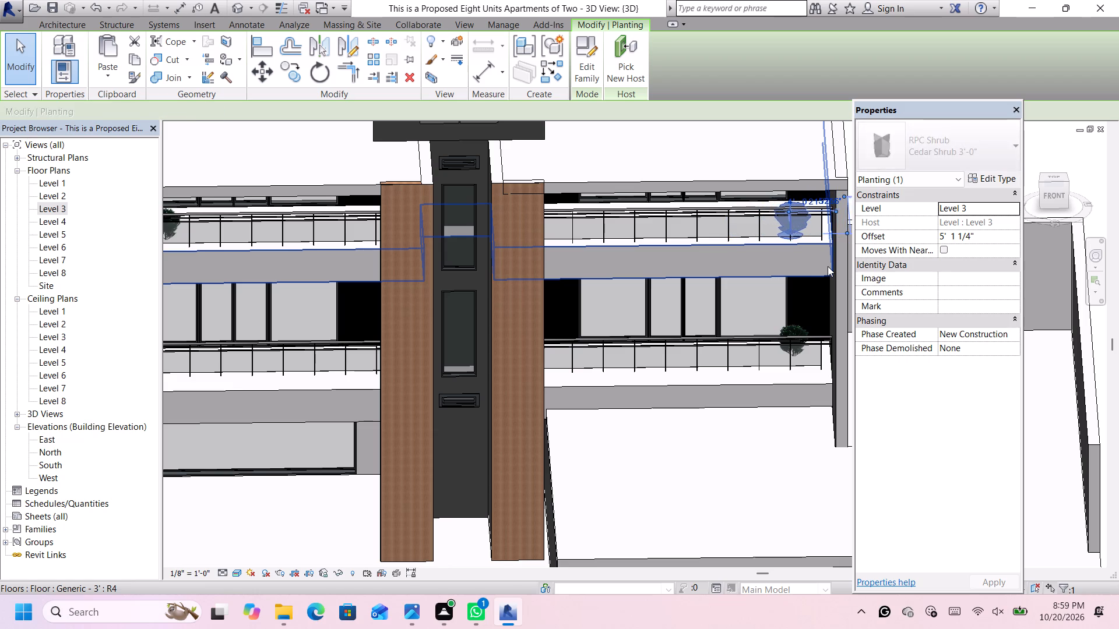
{"action": "key", "text": "Right"}
{"action": "key", "text": "Right"}
{"action": "key", "text": "Right"}
{"action": "key", "text": "Right"}
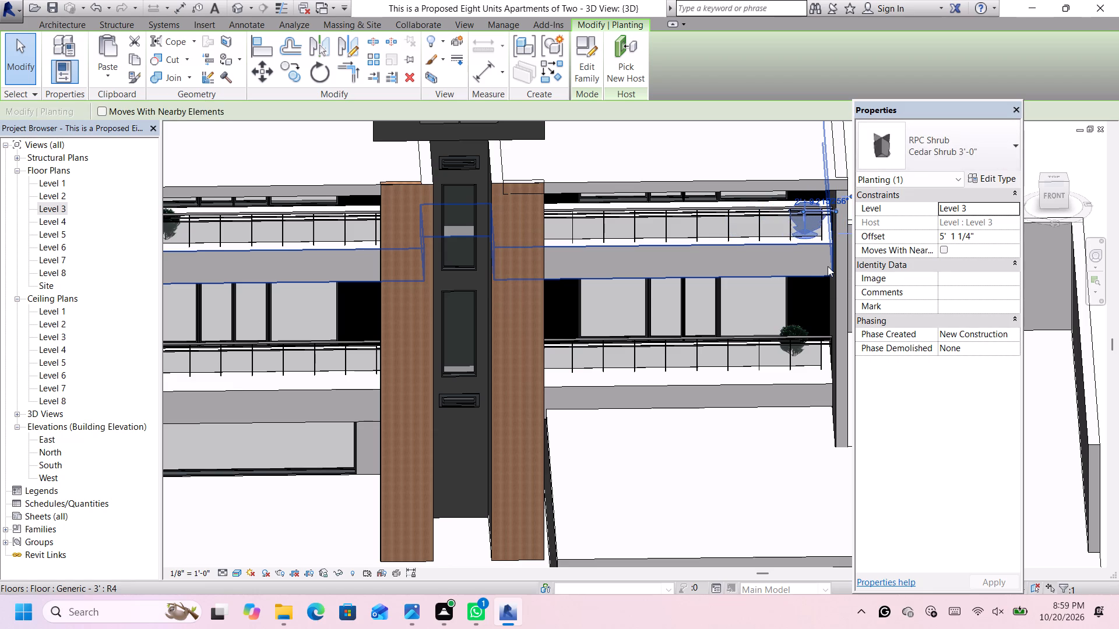
Move the right-hand Level 3 shrub slightly back from the railing towards the windows and deselect it.
{"action": "key", "text": "Up"}
{"action": "key", "text": "Up"}
{"action": "key", "text": "Up"}
{"action": "key", "text": "Up"}
{"action": "key", "text": "Up"}
{"action": "key", "text": "Up"}
{"action": "key", "text": "Up"}
{"action": "key", "text": "Up"}
{"action": "key", "text": "Up"}
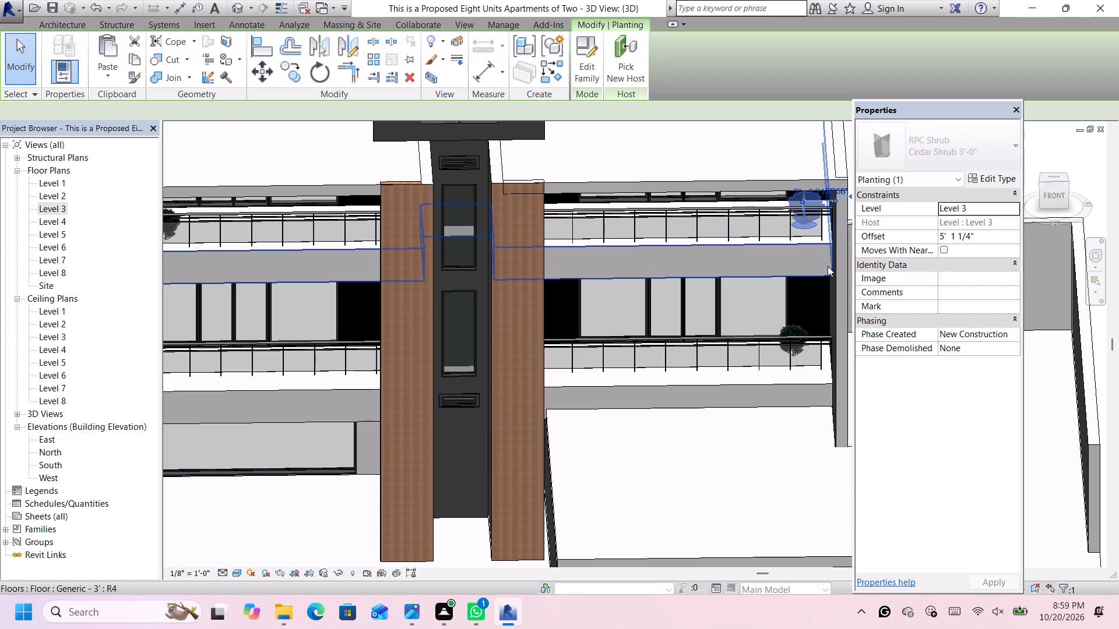
{"action": "key", "text": "Up"}
{"action": "key", "text": "Up"}
{"action": "key", "text": "Up"}
{"action": "scroll", "coordinate": [828, 266], "scroll_direction": "down", "scroll_amount": 5}
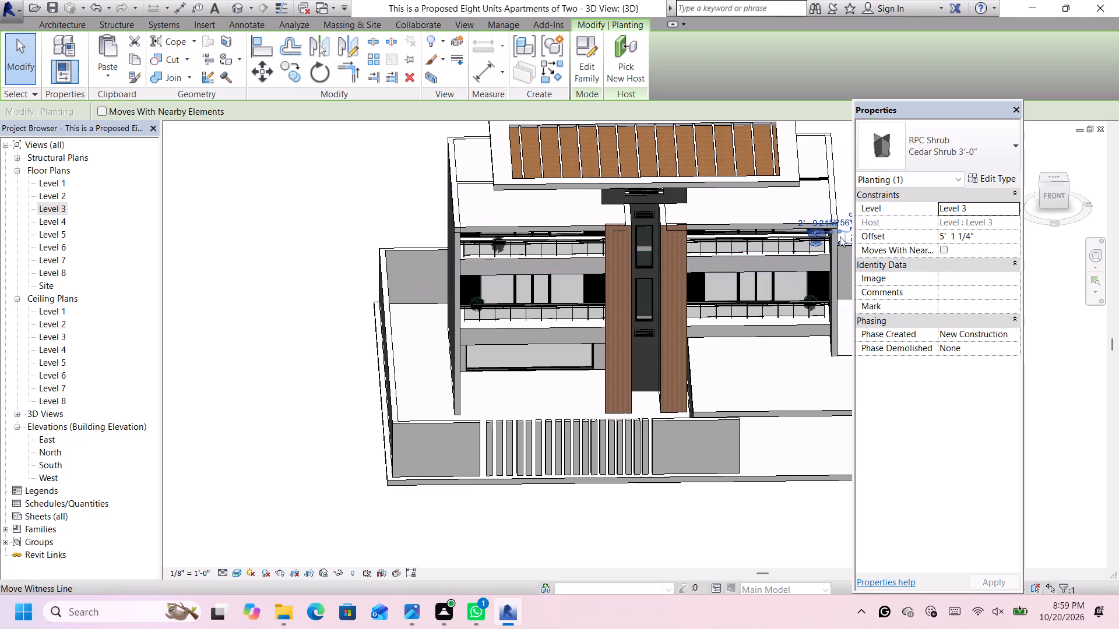
{"action": "scroll", "coordinate": [840, 236], "scroll_direction": "up", "scroll_amount": 2}
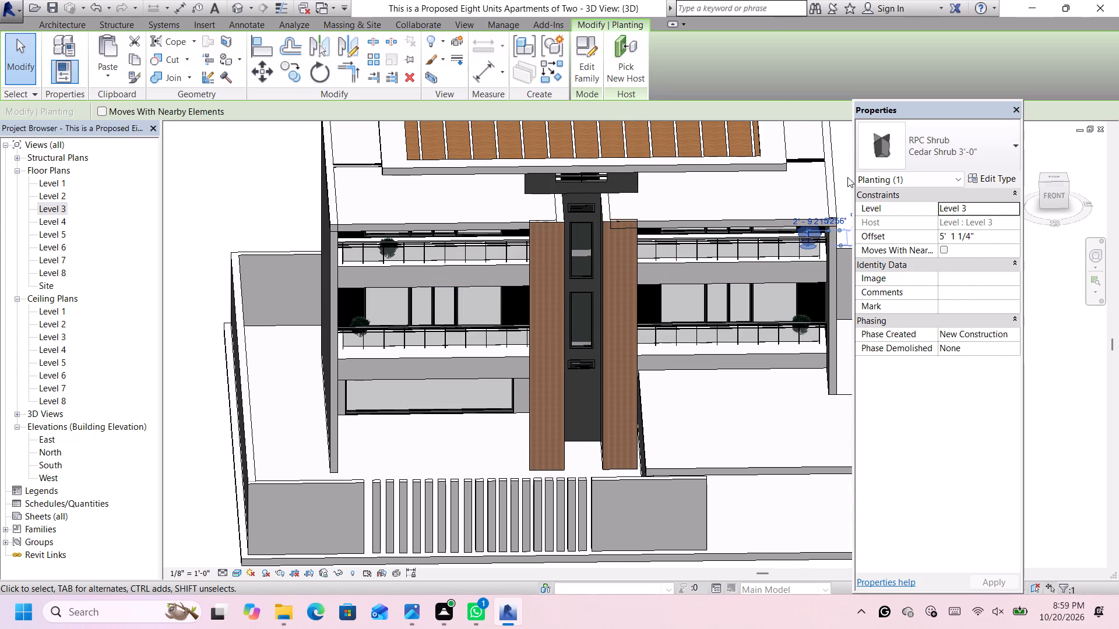
{"action": "left_click", "coordinate": [238, 204]}
Move the left-hand Level 3 balcony's Cedar Shrub sideways to near the outer side wall, roughly above the Level 2 shrub.
{"action": "scroll", "coordinate": [367, 249], "scroll_direction": "up", "scroll_amount": 9}
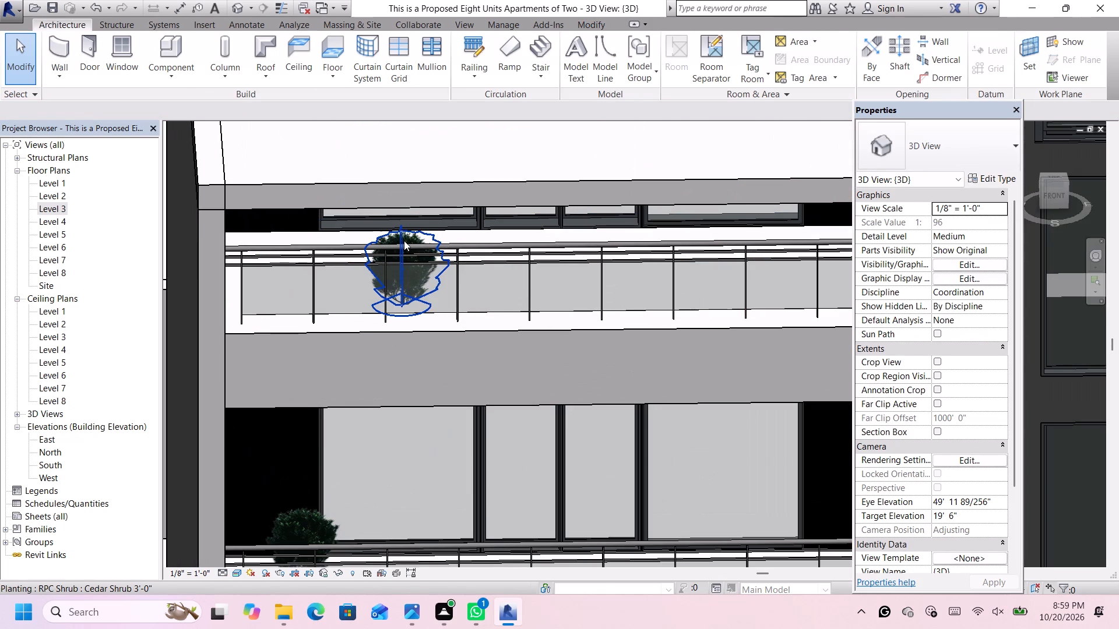
{"action": "left_click", "coordinate": [404, 241]}
{"action": "key", "text": "Left"}
{"action": "key", "text": "Left"}
{"action": "key", "text": "Left"}
{"action": "key", "text": "Left"}
{"action": "key", "text": "Left"}
{"action": "key", "text": "Left"}
{"action": "key", "text": "Left"}
{"action": "key", "text": "Left"}
{"action": "key", "text": "Left"}
{"action": "key", "text": "Left"}
{"action": "key", "text": "Left"}
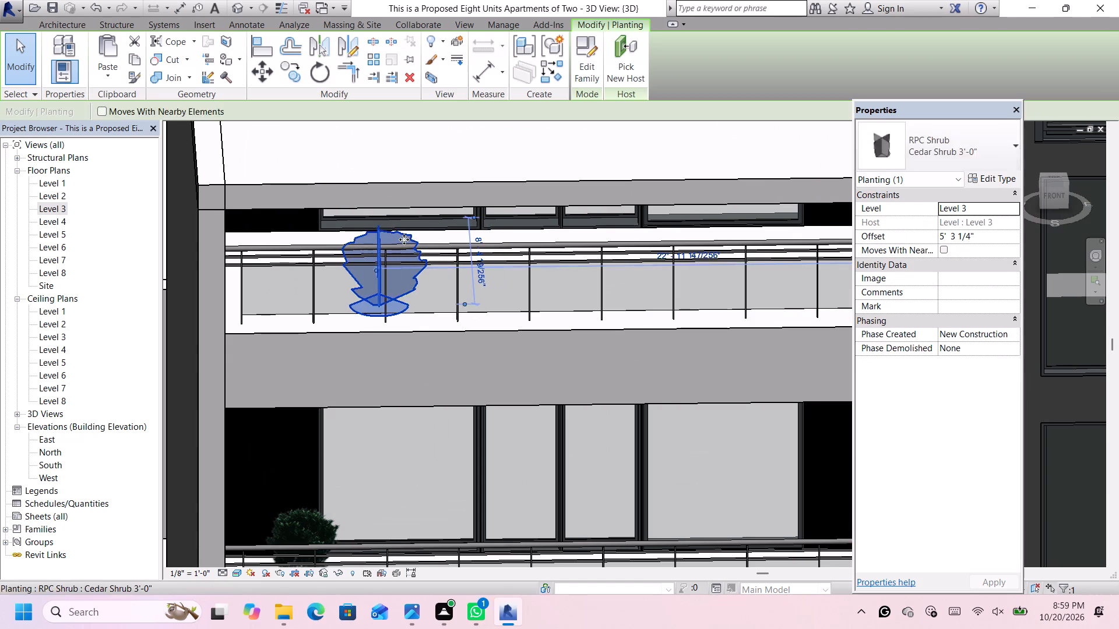
{"action": "key", "text": "Left"}
{"action": "key", "text": "Left"}
{"action": "key", "text": "Left"}
{"action": "key", "text": "Left"}
{"action": "key", "text": "Left"}
{"action": "key", "text": "Left"}
{"action": "key", "text": "Left"}
{"action": "key", "text": "Left"}
{"action": "key", "text": "Left"}
{"action": "key", "text": "Left"}
{"action": "key", "text": "Left"}
{"action": "key", "text": "Left"}
{"action": "key", "text": "Left"}
{"action": "key", "text": "Left"}
{"action": "key", "text": "Left"}
{"action": "key", "text": "Left"}
{"action": "key", "text": "Left"}
{"action": "key", "text": "Left"}
{"action": "key", "text": "Left"}
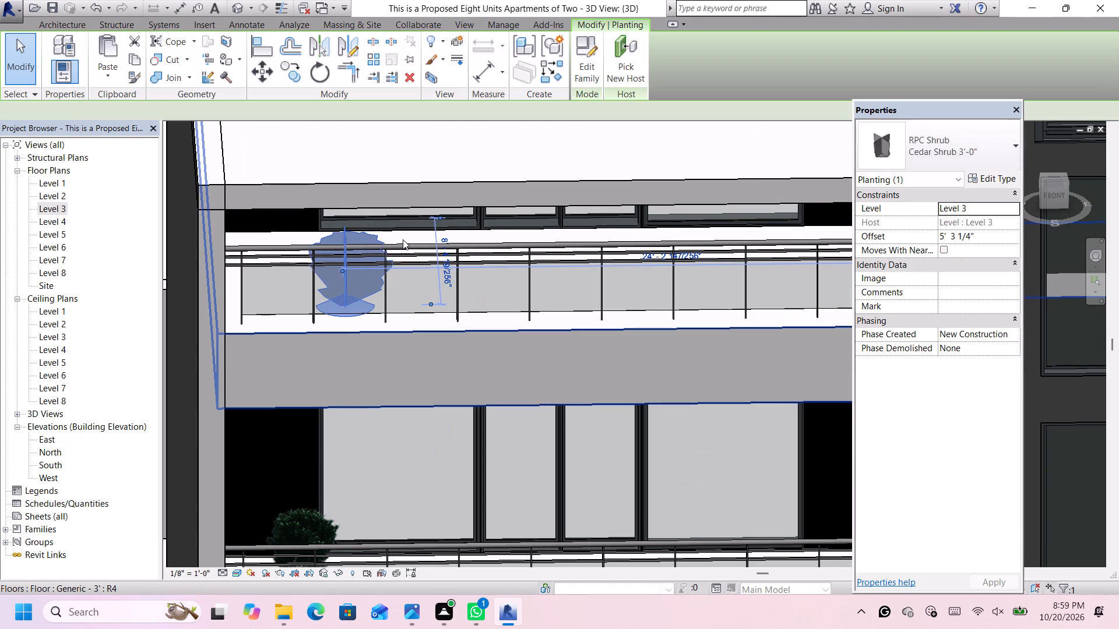
{"action": "key", "text": "Left"}
{"action": "key", "text": "Left"}
{"action": "key", "text": "Left"}
{"action": "key", "text": "Left"}
{"action": "key", "text": "Left"}
{"action": "key", "text": "Left"}
{"action": "key", "text": "Left"}
{"action": "key", "text": "Left"}
{"action": "key", "text": "Left"}
{"action": "key", "text": "Left"}
{"action": "key", "text": "Left"}
{"action": "key", "text": "Left"}
{"action": "key", "text": "Left"}
{"action": "key", "text": "Left"}
{"action": "key", "text": "Left"}
{"action": "key", "text": "Left"}
{"action": "key", "text": "Left"}
{"action": "key", "text": "Left"}
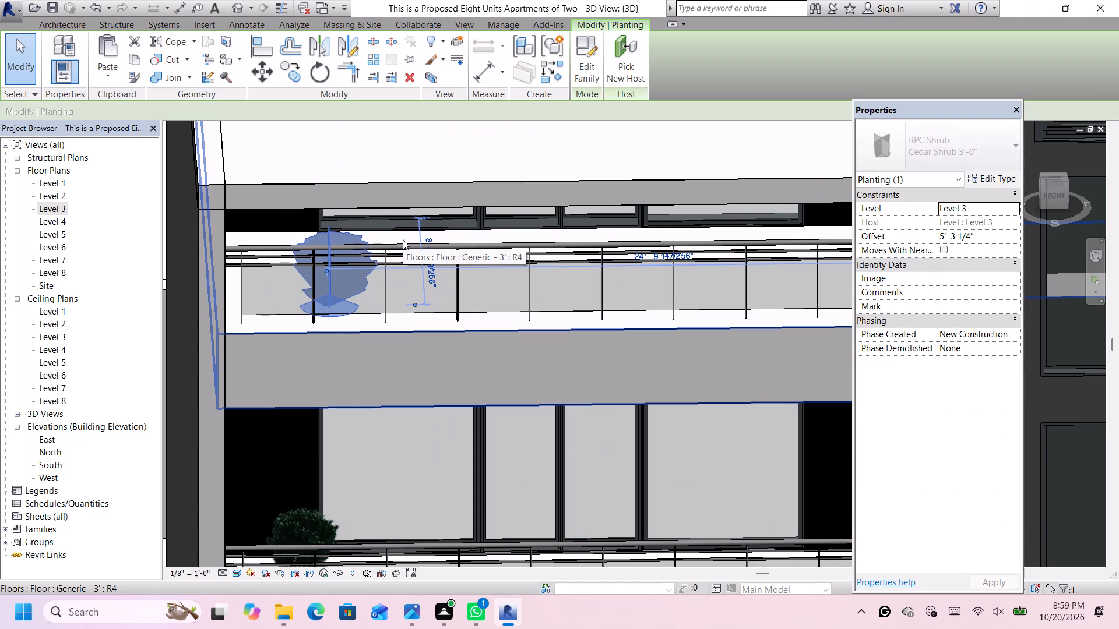
{"action": "key", "text": "Left"}
{"action": "key", "text": "Left"}
{"action": "key", "text": "Left"}
{"action": "key", "text": "Left"}
{"action": "key", "text": "Left"}
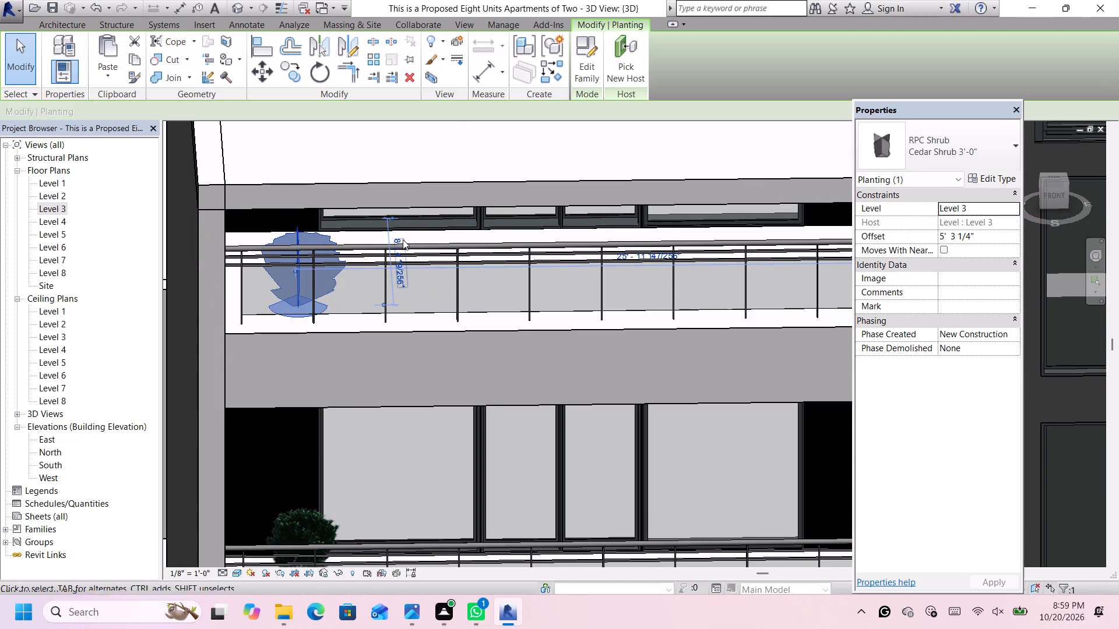
Move the left-hand Level 3 shrub back from the railing towards the windows and deselect it.
{"action": "key", "text": "Up"}
{"action": "key", "text": "Up"}
{"action": "key", "text": "Up"}
{"action": "key", "text": "Up"}
{"action": "key", "text": "Up"}
{"action": "key", "text": "Up"}
{"action": "key", "text": "Up"}
{"action": "key", "text": "Up"}
{"action": "key", "text": "Up"}
{"action": "key", "text": "Up"}
{"action": "key", "text": "Up"}
{"action": "key", "text": "Up"}
{"action": "key", "text": "Up"}
{"action": "key", "text": "Up"}
{"action": "key", "text": "Up"}
{"action": "key", "text": "Up"}
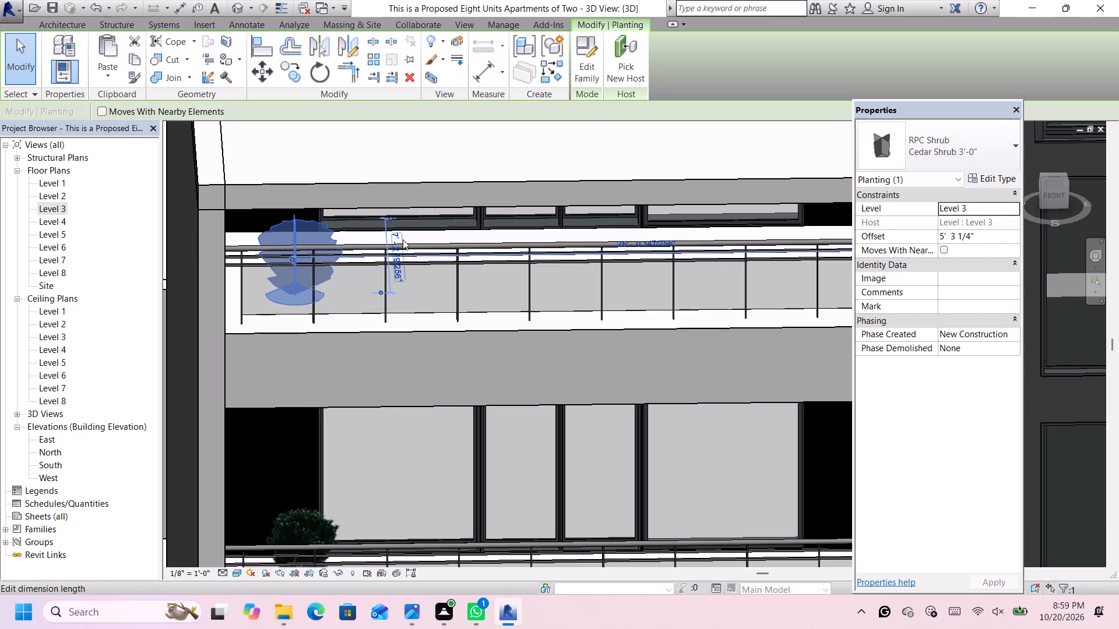
{"action": "key", "text": "Up"}
{"action": "key", "text": "Up"}
{"action": "key", "text": "Up"}
{"action": "key", "text": "Up"}
{"action": "key", "text": "Up"}
{"action": "key", "text": "Up"}
{"action": "key", "text": "Up"}
{"action": "key", "text": "Up"}
{"action": "key", "text": "Up"}
{"action": "key", "text": "Up"}
{"action": "key", "text": "Up"}
{"action": "key", "text": "Up"}
{"action": "key", "text": "Up"}
{"action": "key", "text": "Up"}
{"action": "key", "text": "Up"}
{"action": "key", "text": "Up"}
{"action": "key", "text": "Up"}
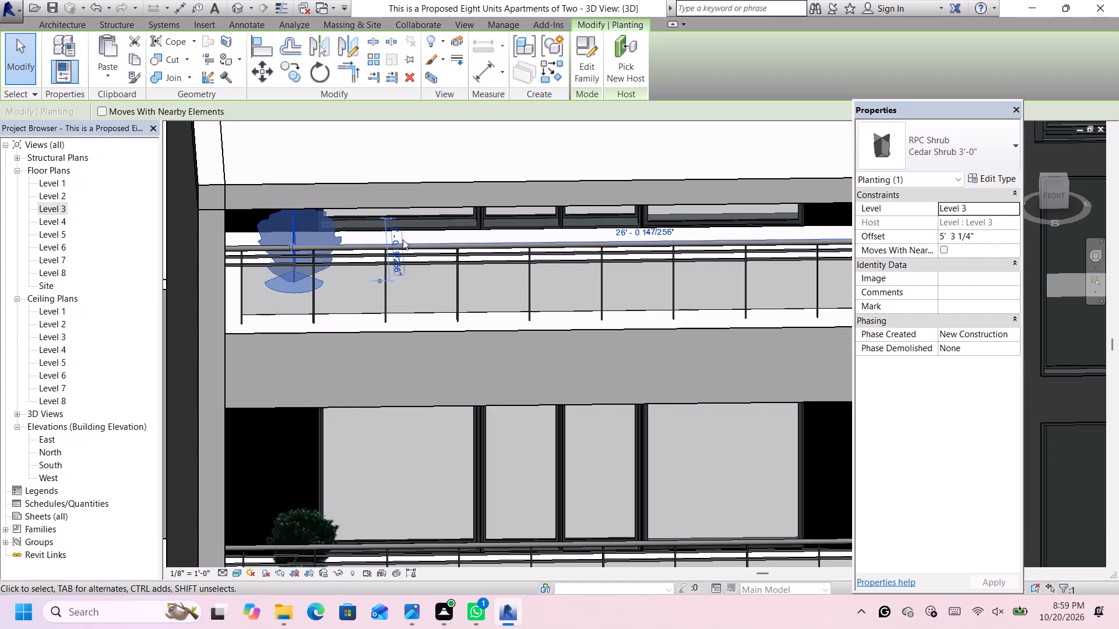
{"action": "scroll", "coordinate": [401, 240], "scroll_direction": "down", "scroll_amount": 11}
{"action": "left_click", "coordinate": [312, 211]}
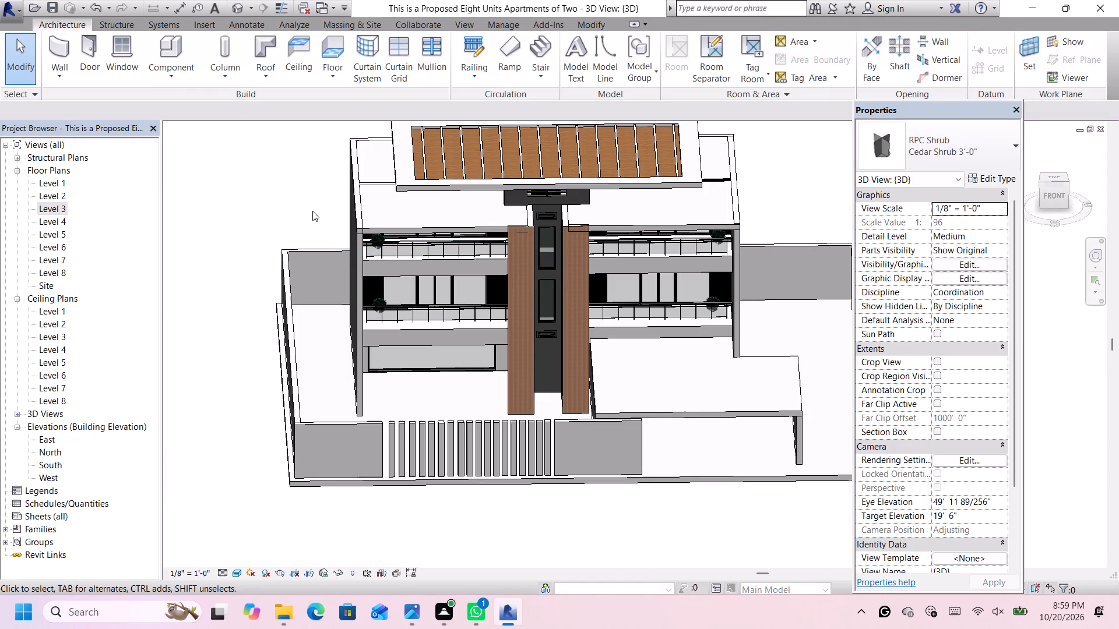
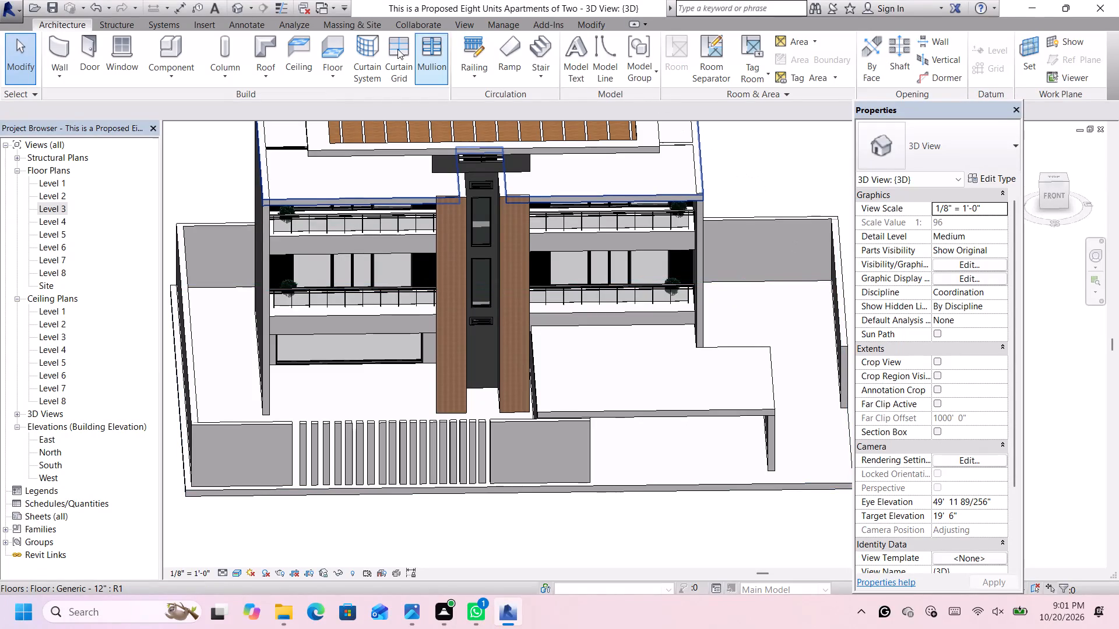
Load the RPC Tree - Tropical family from the US Imperial Planting library for component placement.
{"action": "left_click", "coordinate": [192, 49]}
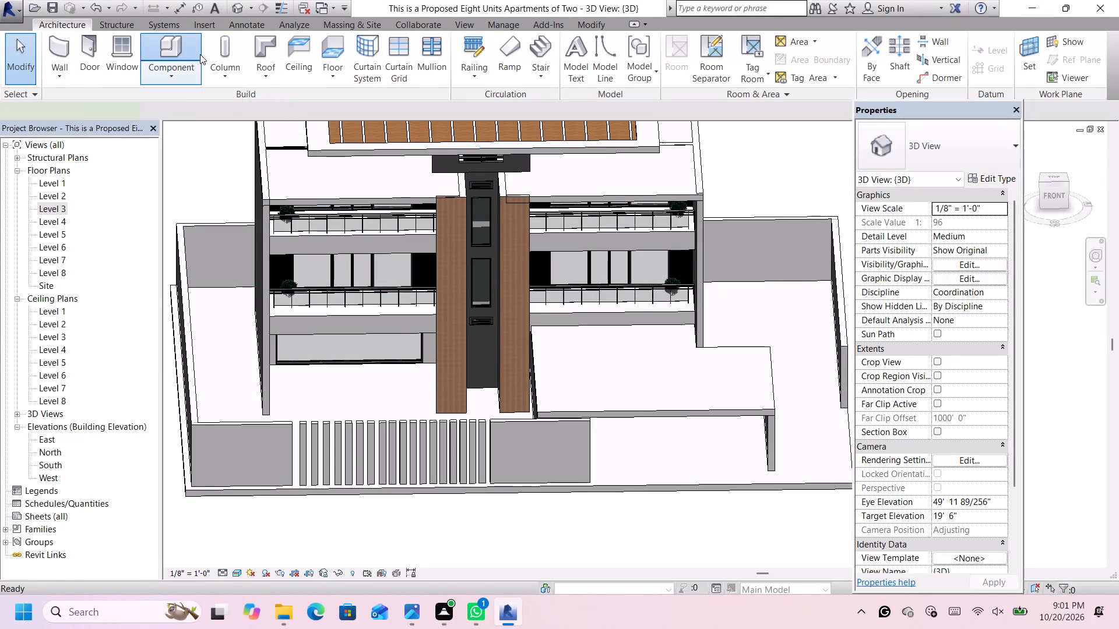
{"action": "left_click", "coordinate": [598, 53]}
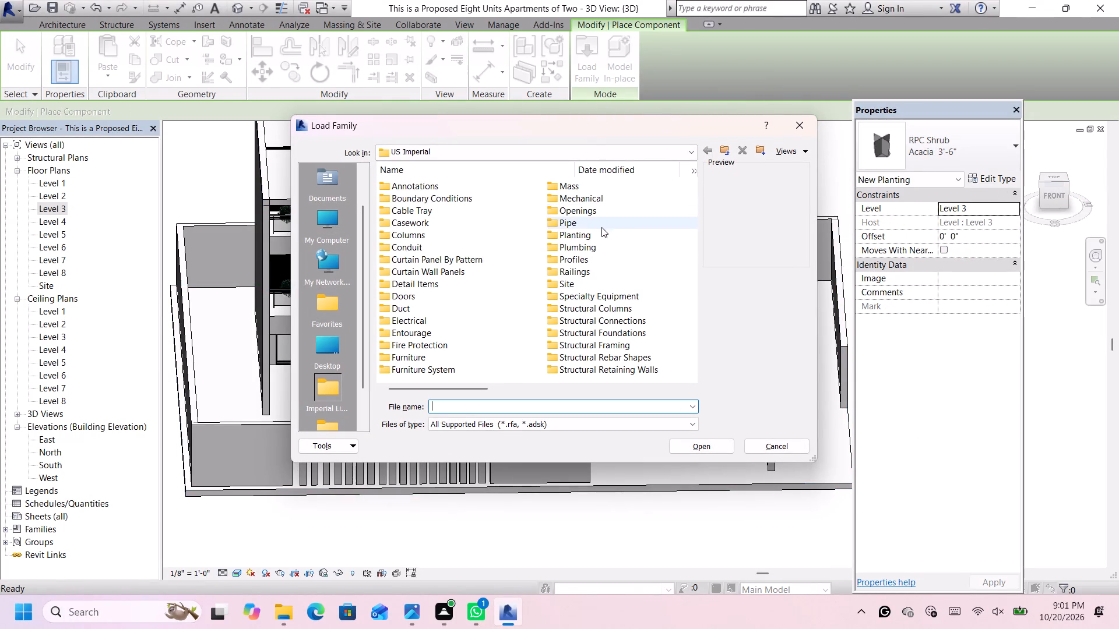
{"action": "double_click", "coordinate": [601, 235]}
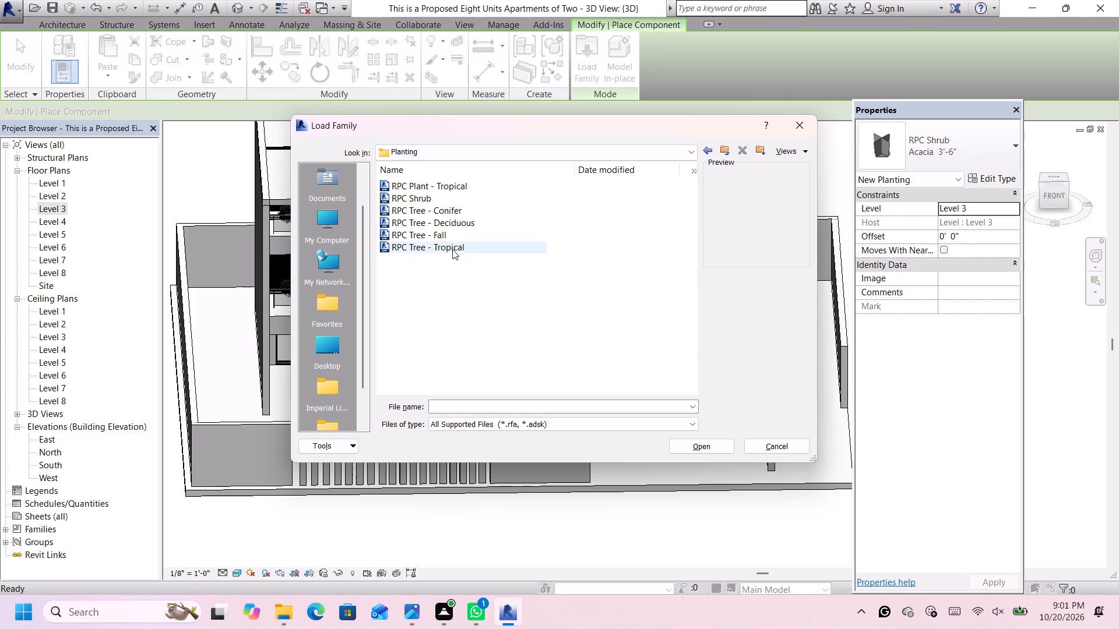
{"action": "left_click", "coordinate": [453, 250]}
{"action": "left_click", "coordinate": [716, 452]}
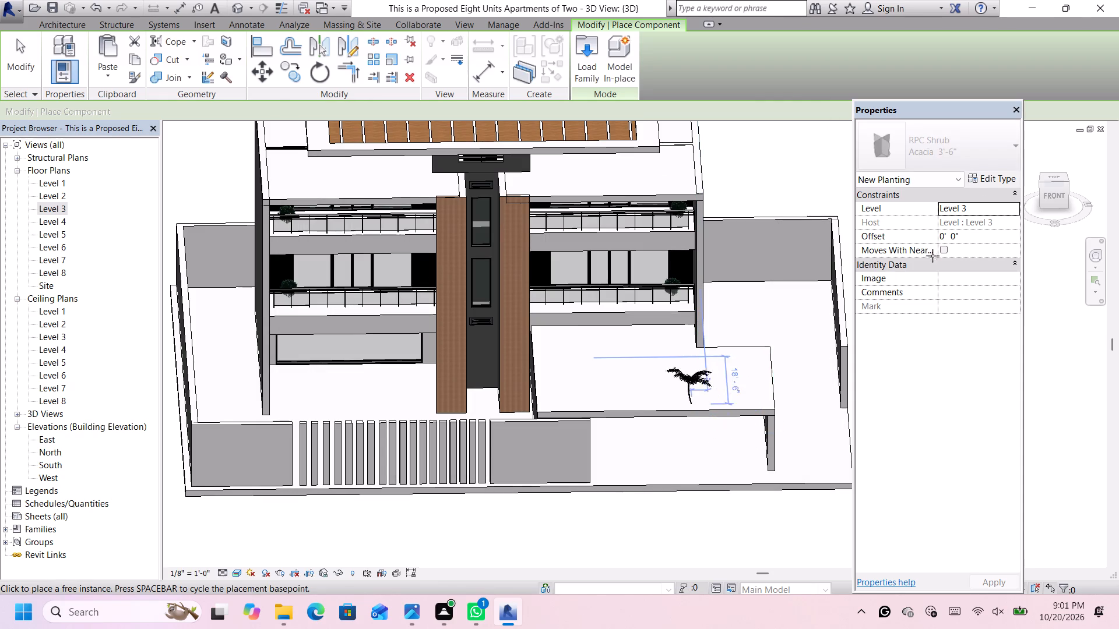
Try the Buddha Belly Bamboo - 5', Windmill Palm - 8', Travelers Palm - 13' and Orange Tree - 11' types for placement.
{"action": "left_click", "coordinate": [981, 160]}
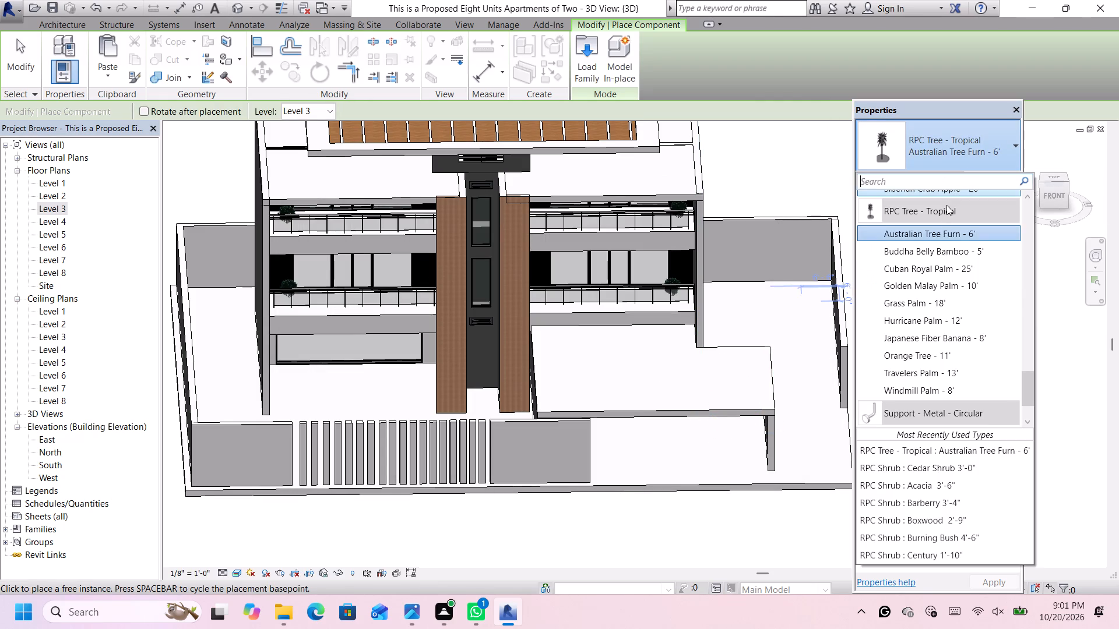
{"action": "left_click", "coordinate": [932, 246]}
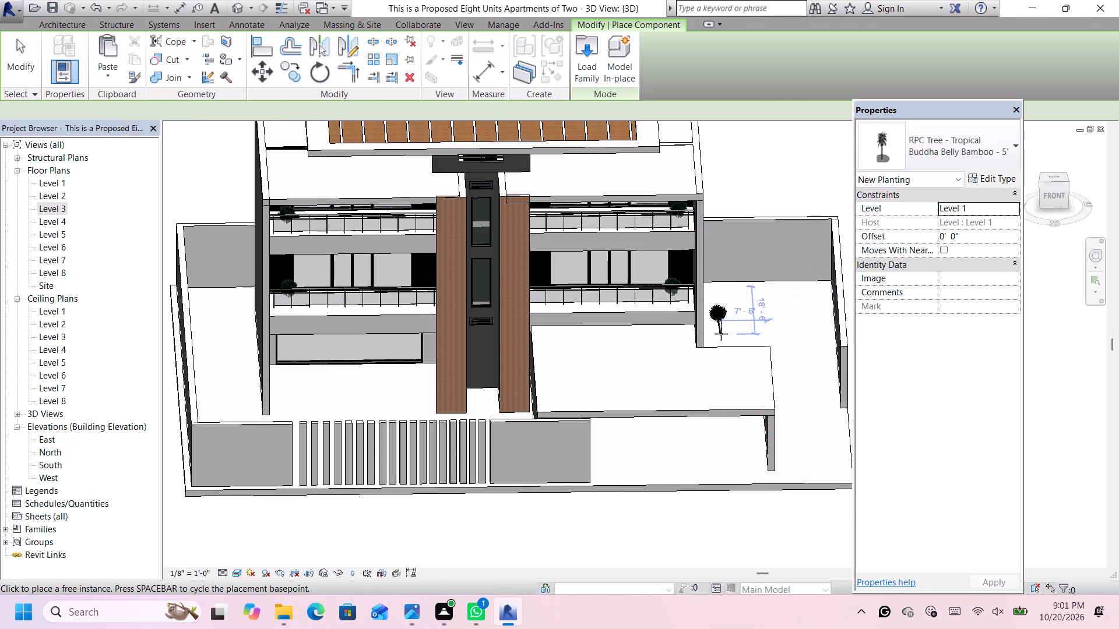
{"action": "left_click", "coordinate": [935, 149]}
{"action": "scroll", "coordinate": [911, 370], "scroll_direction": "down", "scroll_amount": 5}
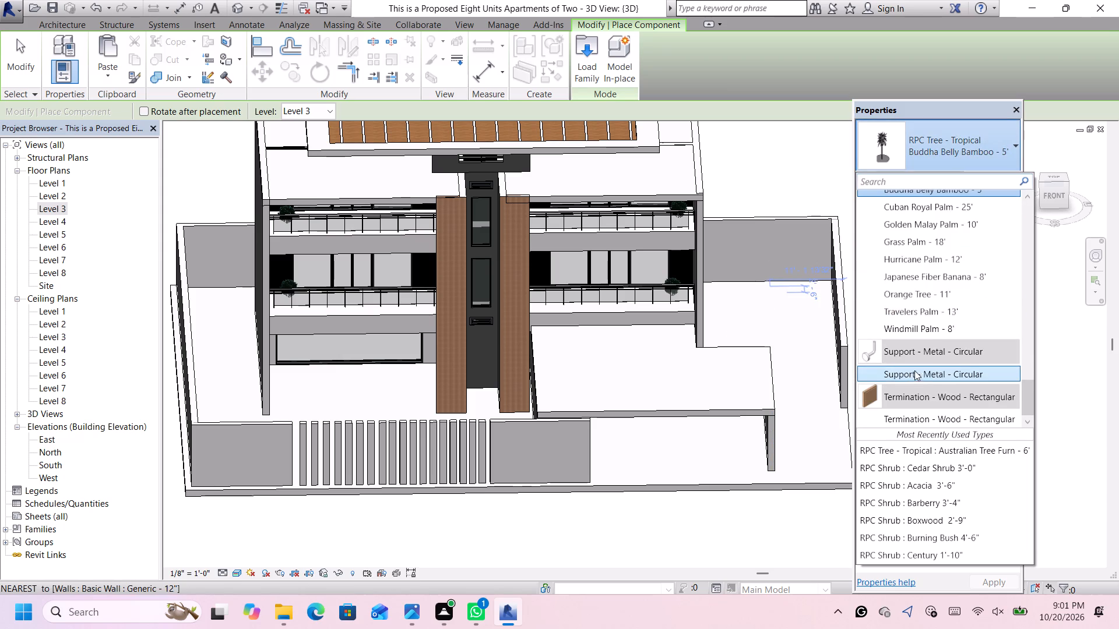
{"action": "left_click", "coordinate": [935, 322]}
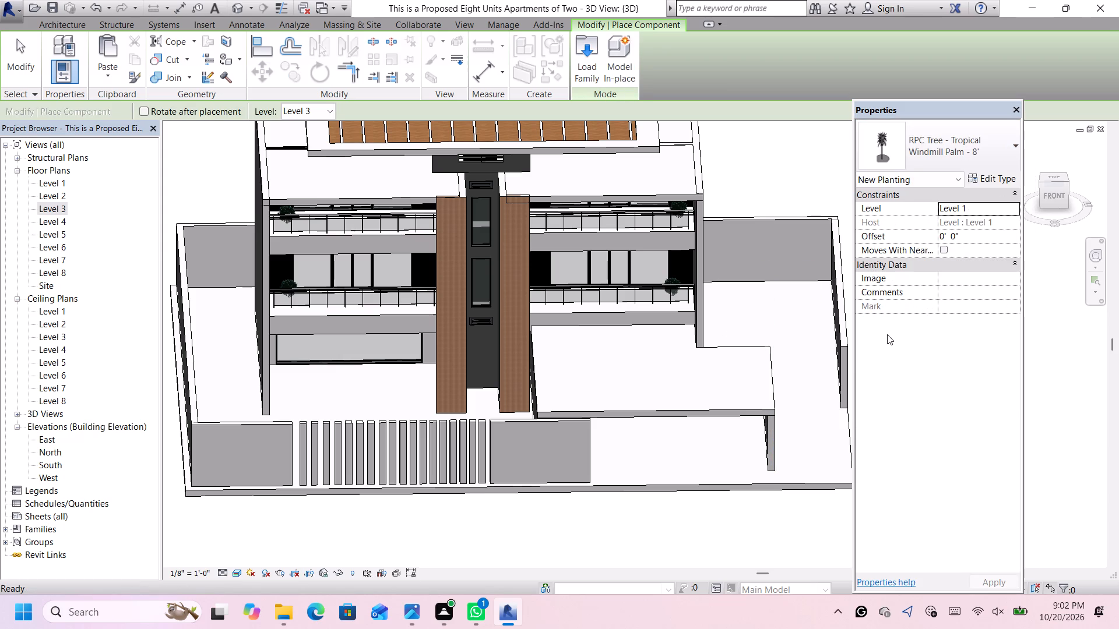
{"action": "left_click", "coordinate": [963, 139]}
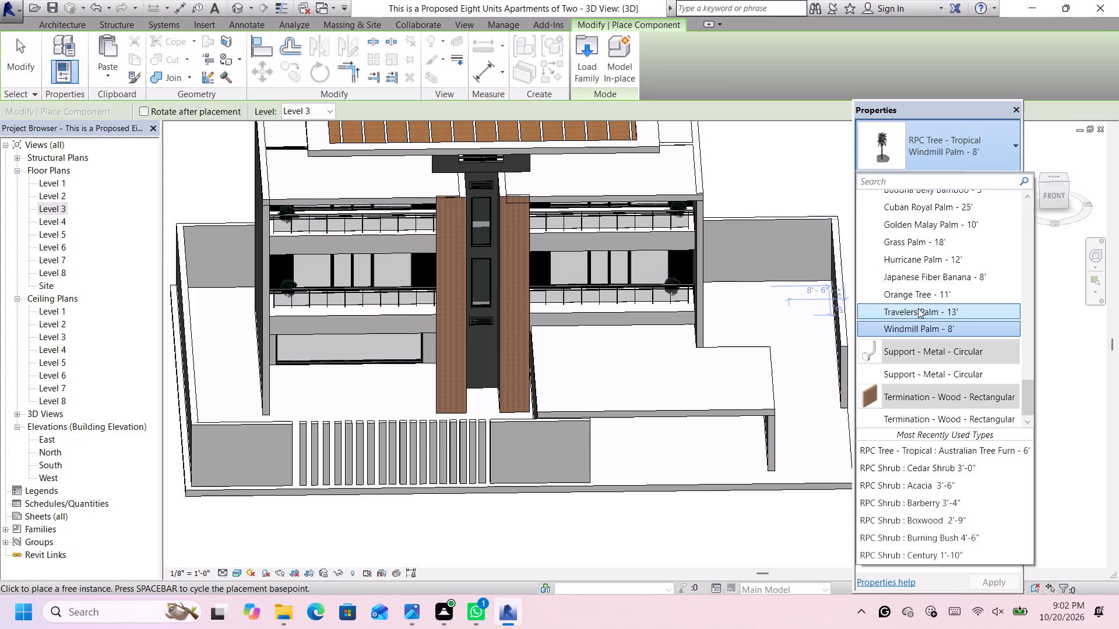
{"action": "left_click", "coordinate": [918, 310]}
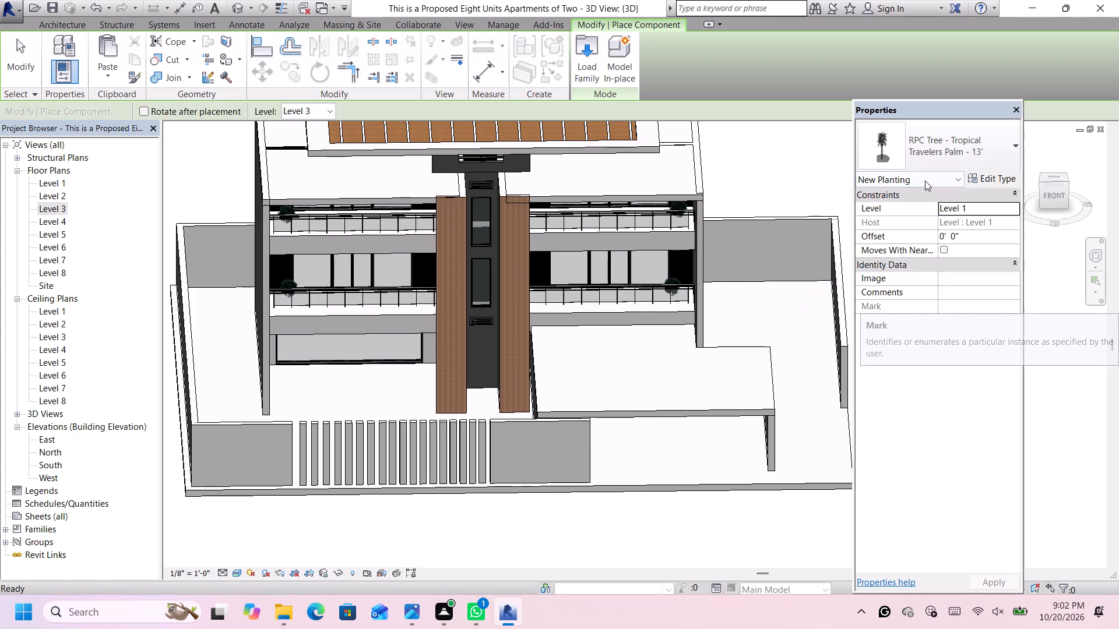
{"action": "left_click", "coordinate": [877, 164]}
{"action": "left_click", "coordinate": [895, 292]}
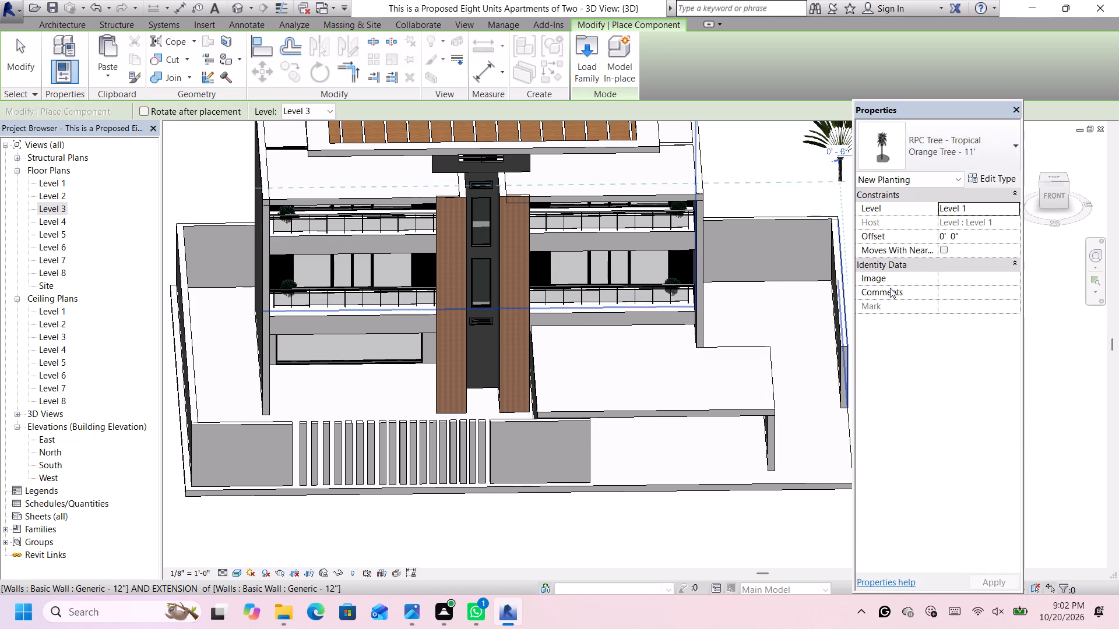
Place a Japanese Fiber Banana - 8' at the outer end of the left-hand Level 2 balcony, in front of its Cedar Shrub.
{"action": "left_click", "coordinate": [920, 150]}
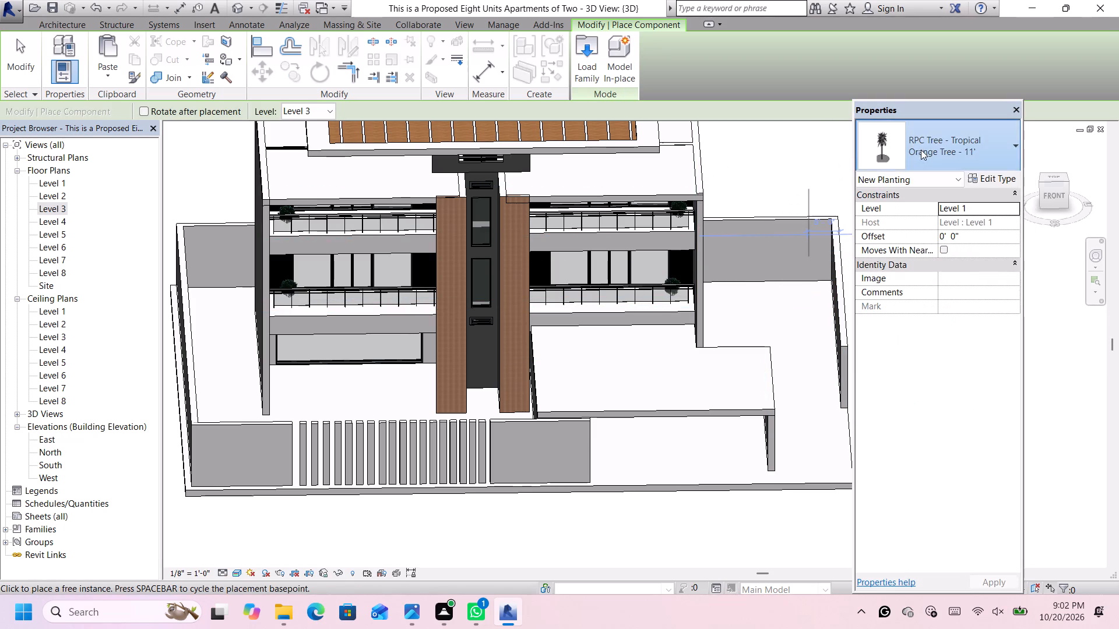
{"action": "left_click", "coordinate": [916, 271]}
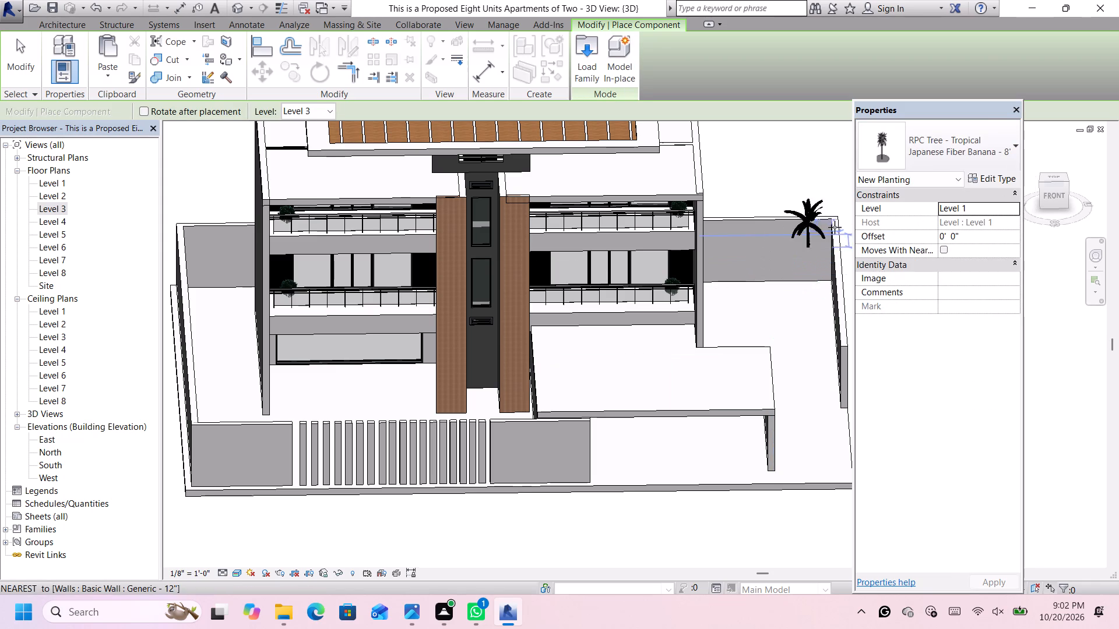
{"action": "scroll", "coordinate": [330, 285], "scroll_direction": "up", "scroll_amount": 4}
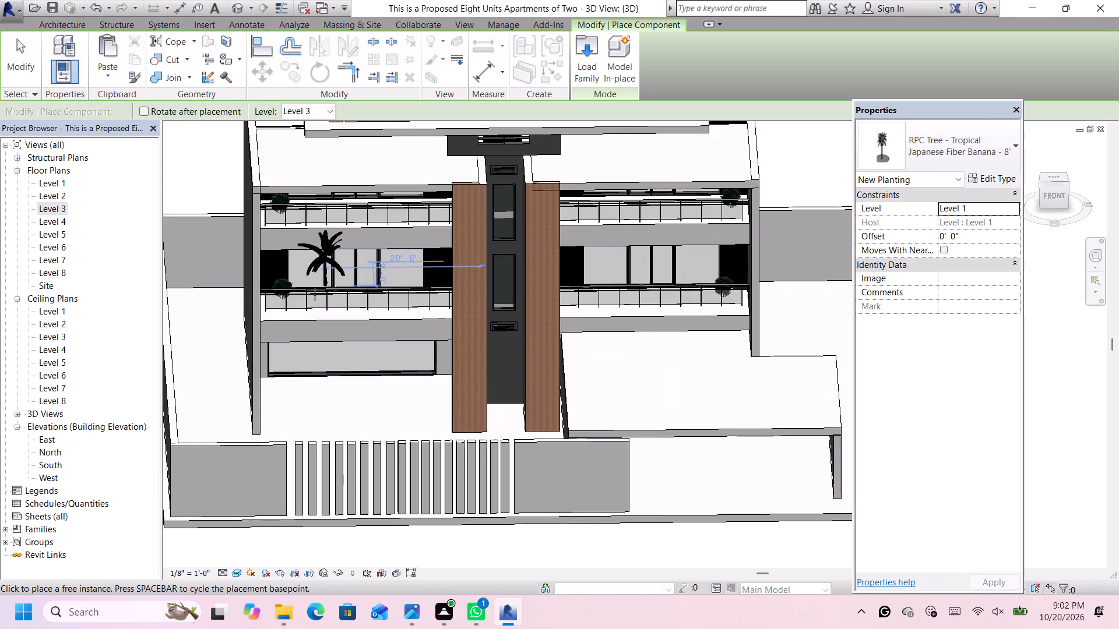
{"action": "scroll", "coordinate": [315, 302], "scroll_direction": "up", "scroll_amount": 6}
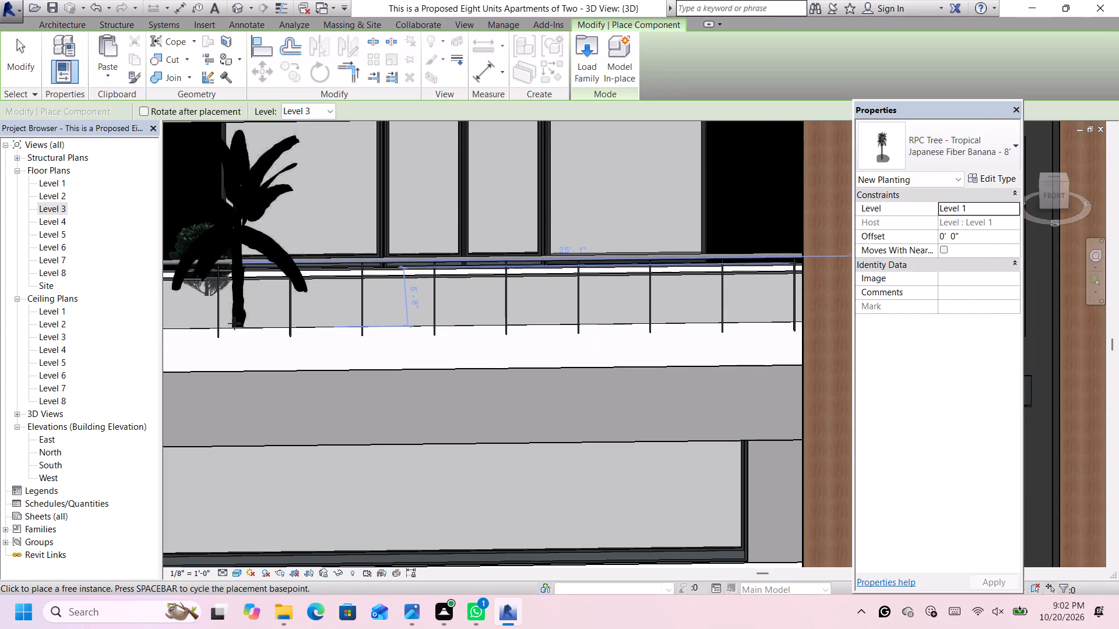
{"action": "scroll", "coordinate": [234, 323], "scroll_direction": "down", "scroll_amount": 5}
{"action": "scroll", "coordinate": [233, 308], "scroll_direction": "up", "scroll_amount": 5}
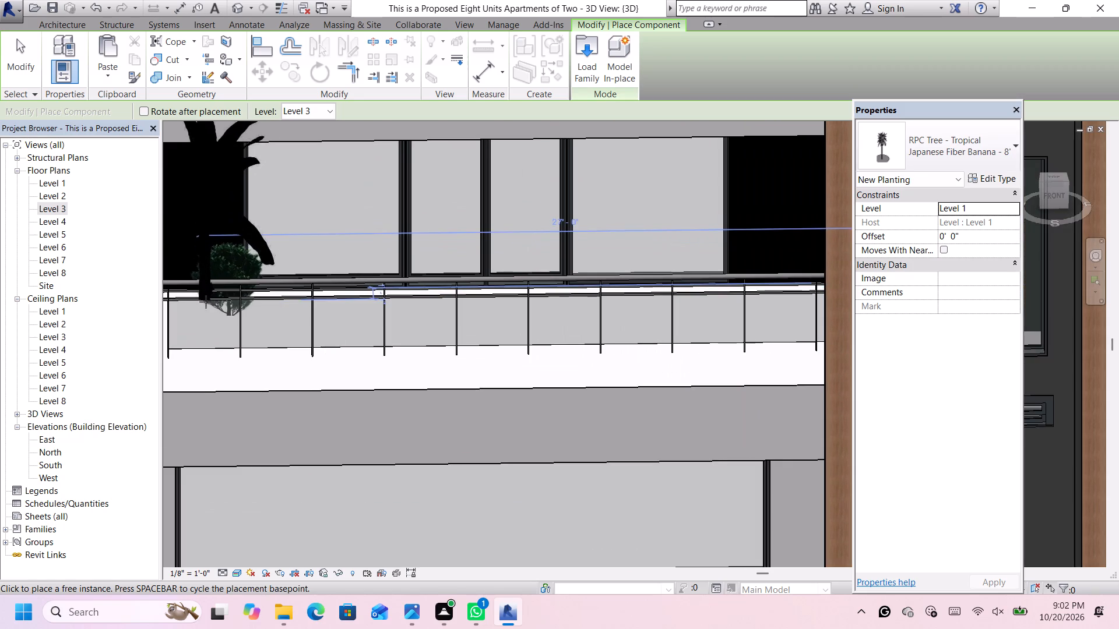
{"action": "left_click", "coordinate": [203, 369]}
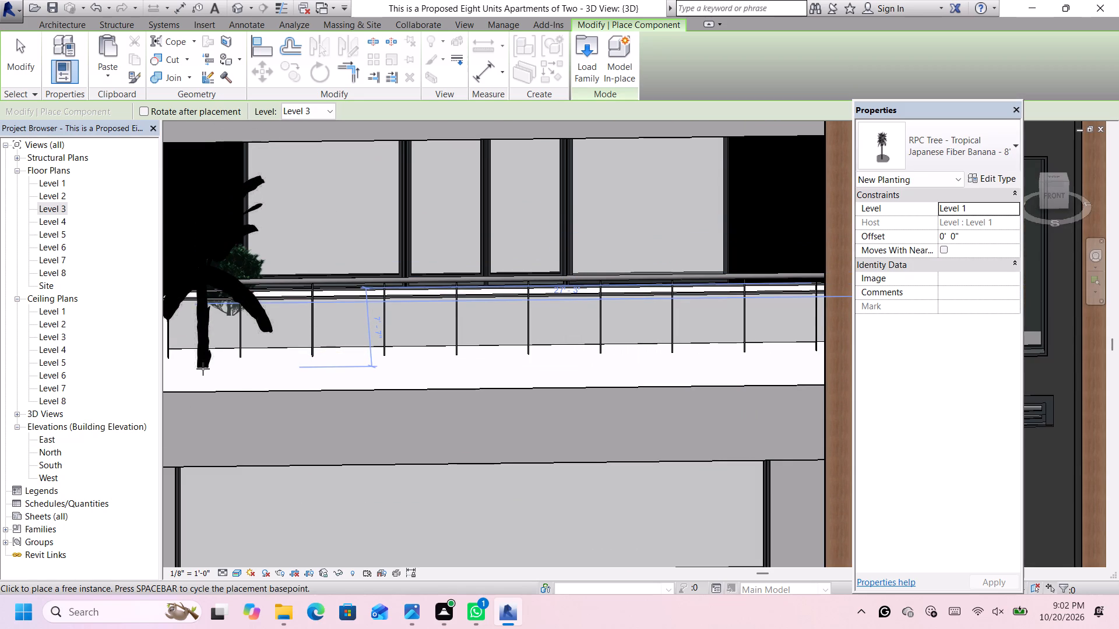
{"action": "scroll", "coordinate": [203, 368], "scroll_direction": "down", "scroll_amount": 7}
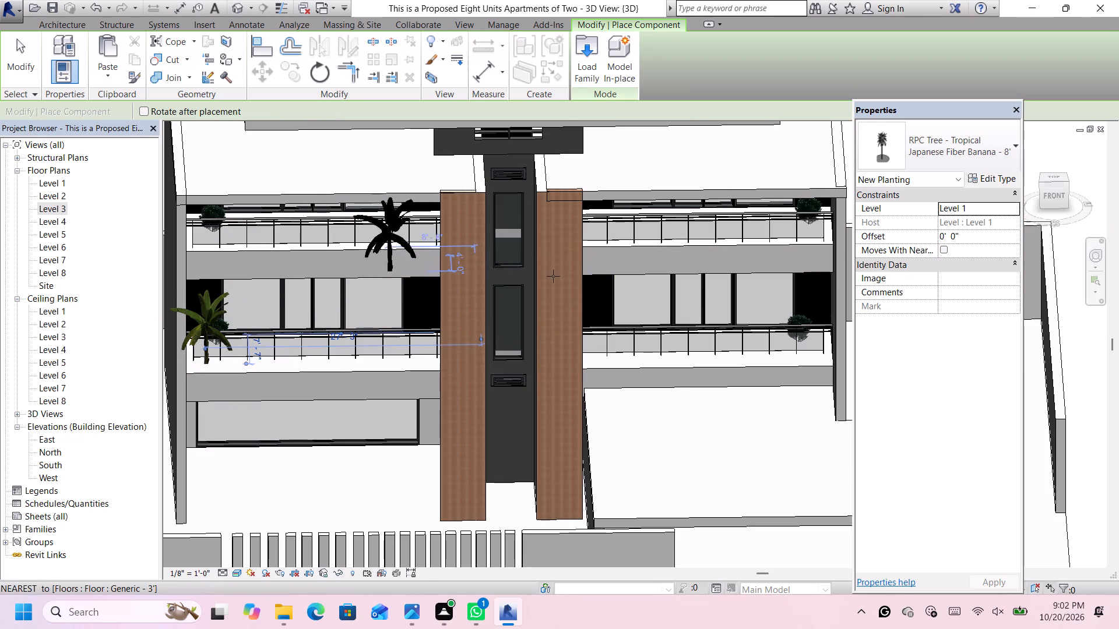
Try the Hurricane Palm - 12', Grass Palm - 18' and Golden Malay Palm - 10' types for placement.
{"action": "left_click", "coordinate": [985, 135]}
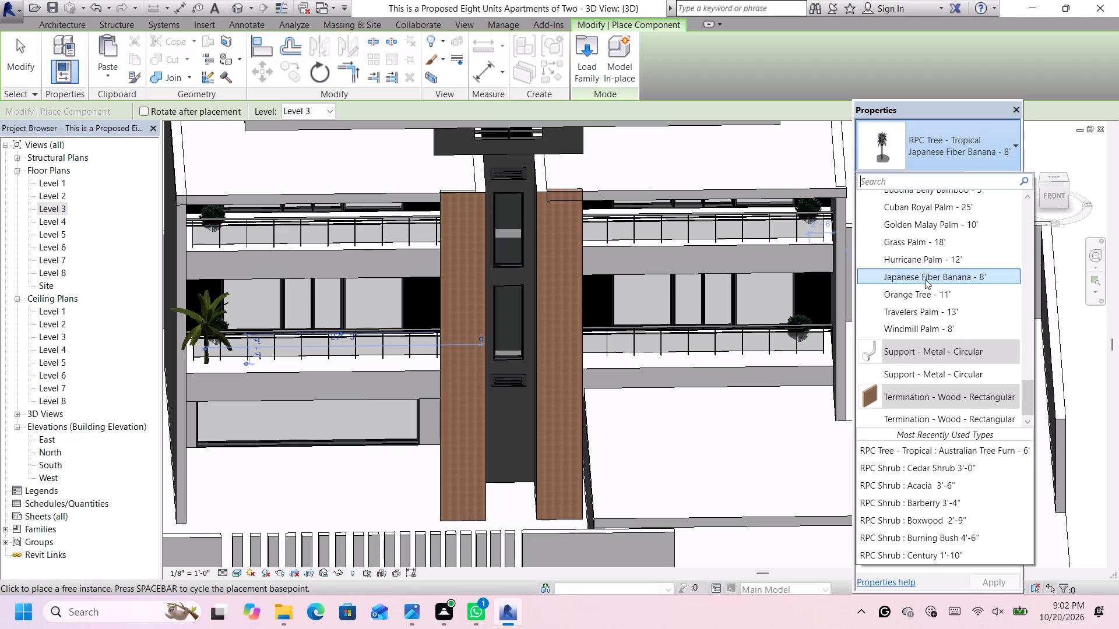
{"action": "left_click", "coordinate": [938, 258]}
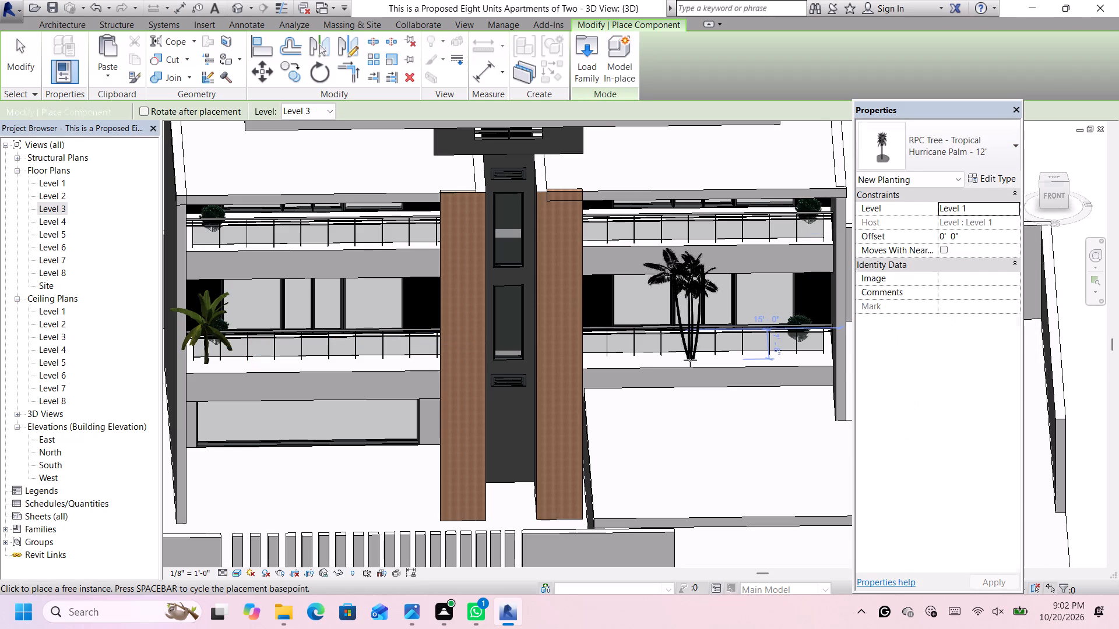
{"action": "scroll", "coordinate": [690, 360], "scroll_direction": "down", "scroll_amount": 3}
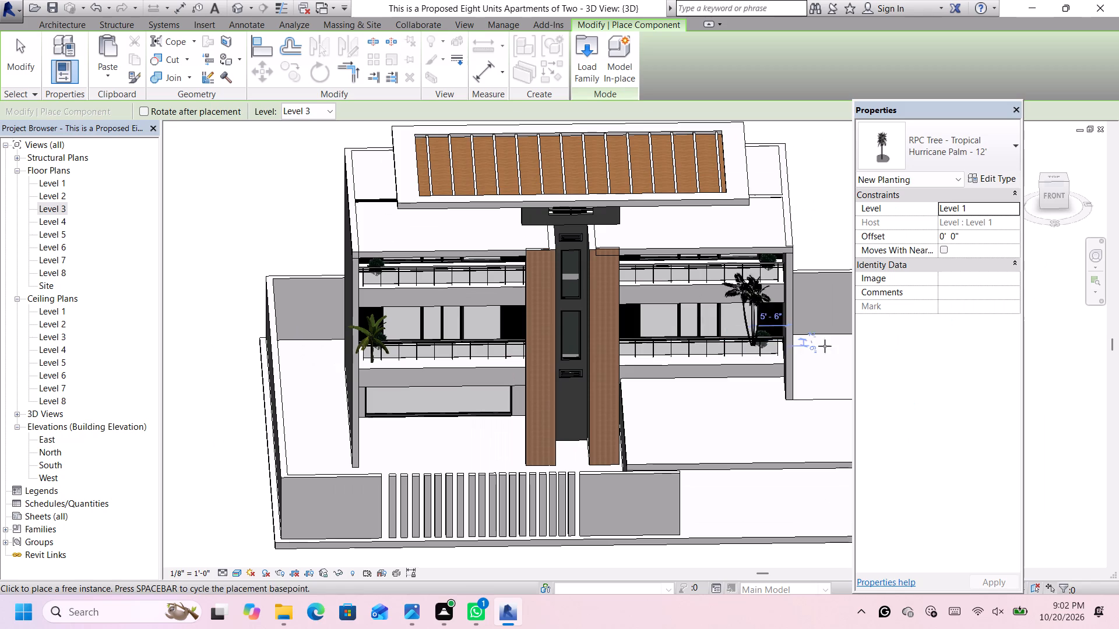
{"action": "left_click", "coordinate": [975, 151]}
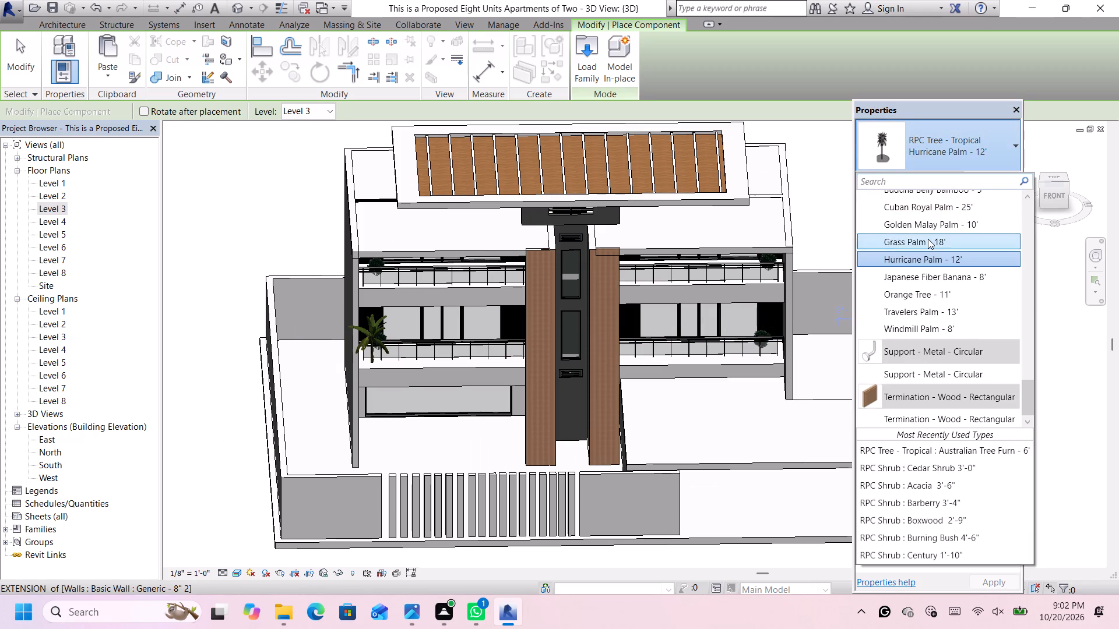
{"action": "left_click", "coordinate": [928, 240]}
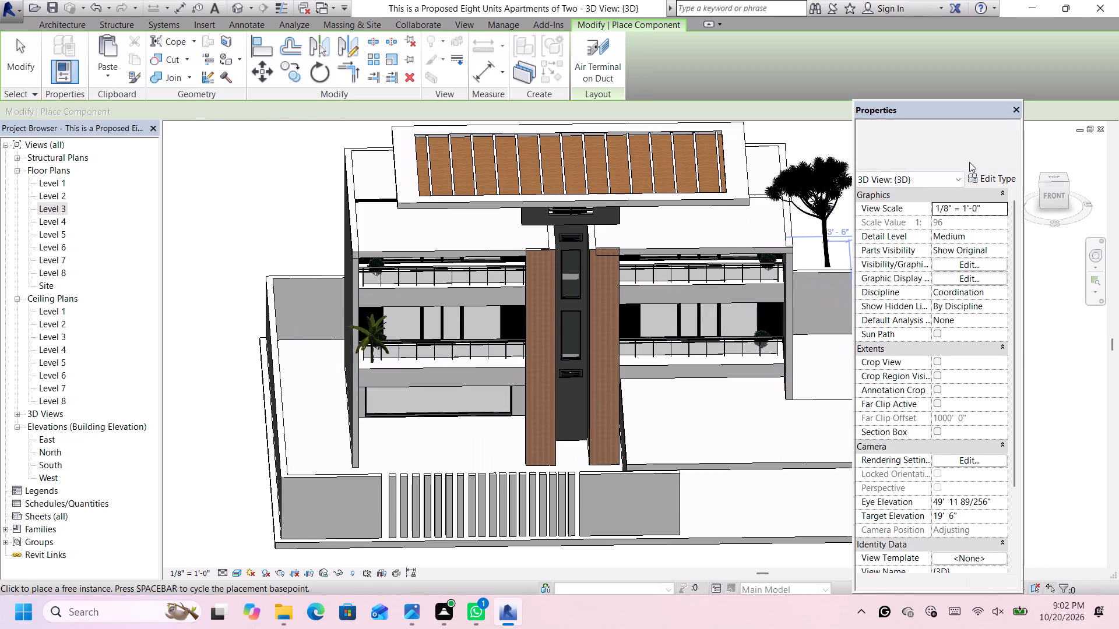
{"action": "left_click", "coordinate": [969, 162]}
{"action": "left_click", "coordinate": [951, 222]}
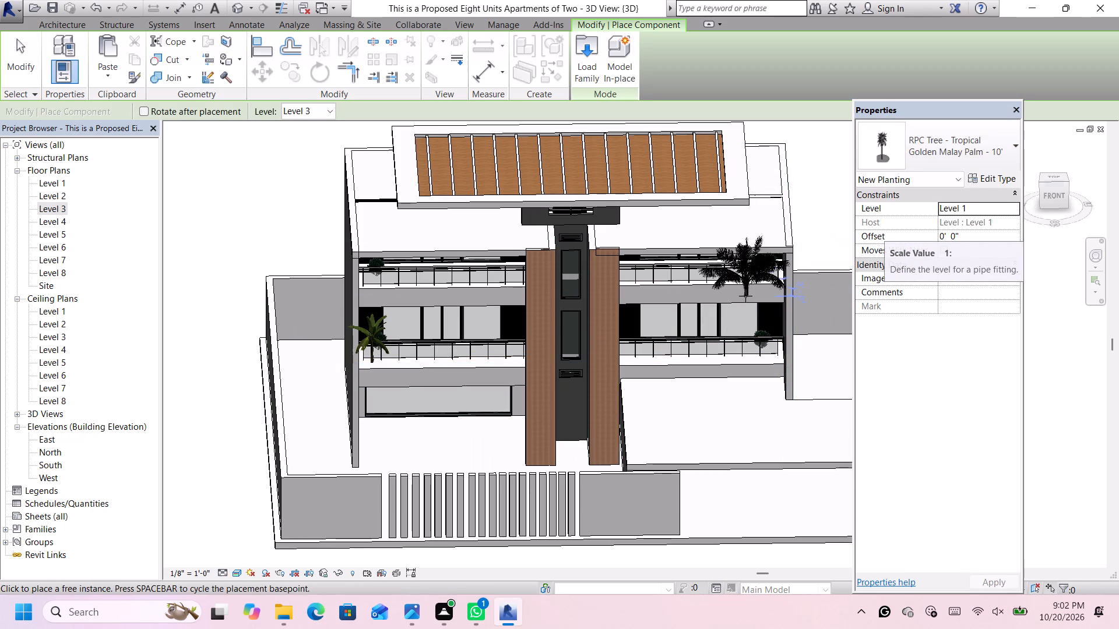
Place two Cuban Royal Palm - 25' trees behind the left part of the front fence, one on each side of the building's side wall.
{"action": "left_click", "coordinate": [890, 163]}
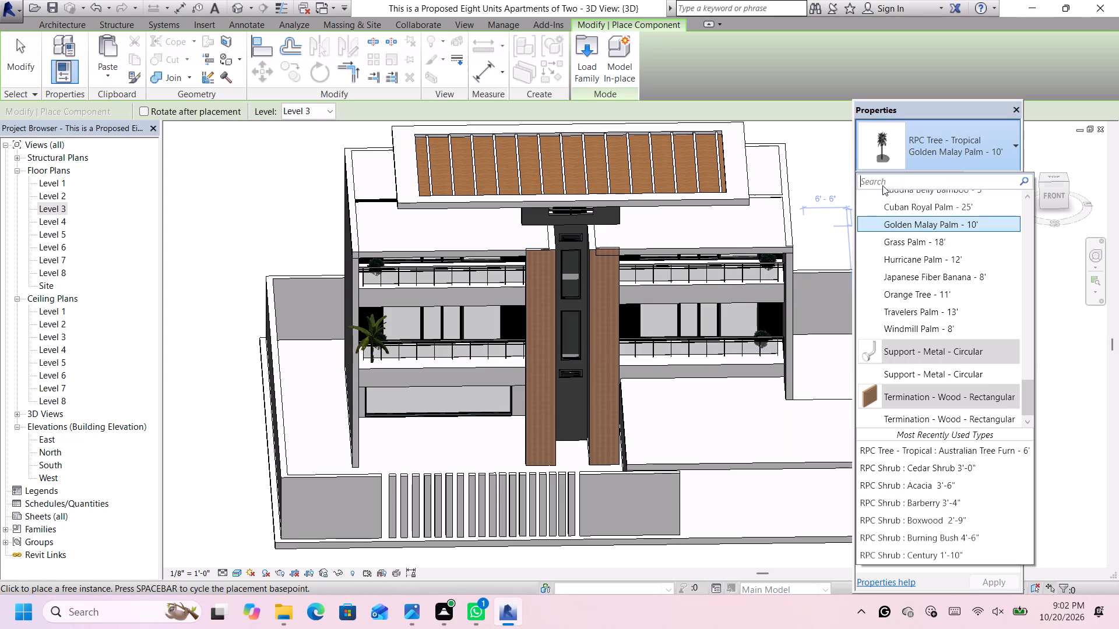
{"action": "left_click", "coordinate": [895, 204]}
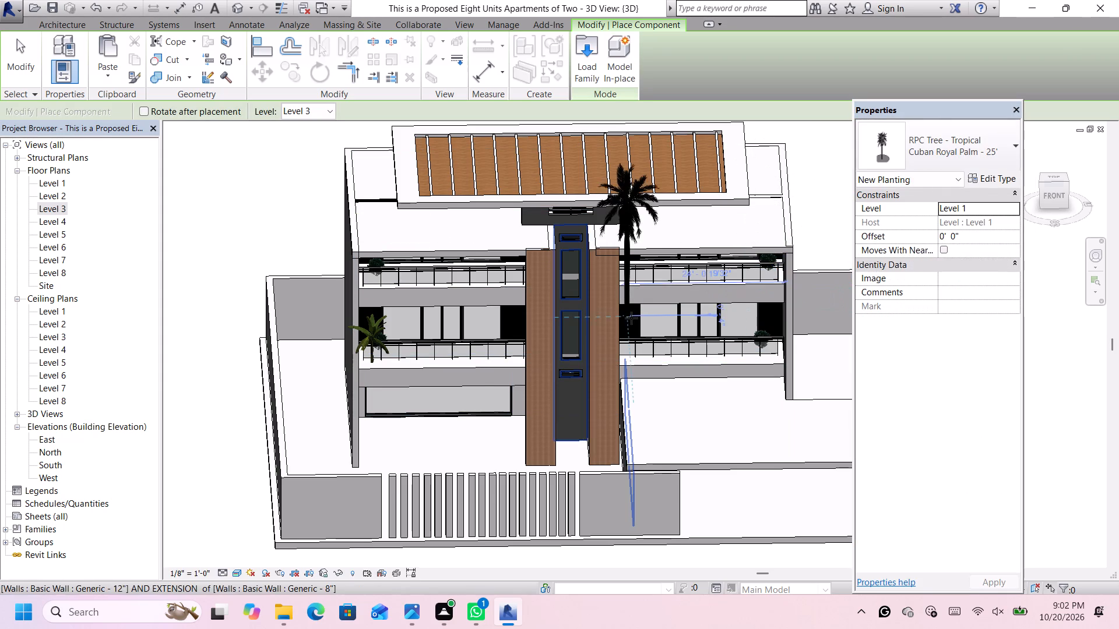
{"action": "scroll", "coordinate": [325, 476], "scroll_direction": "up", "scroll_amount": 2}
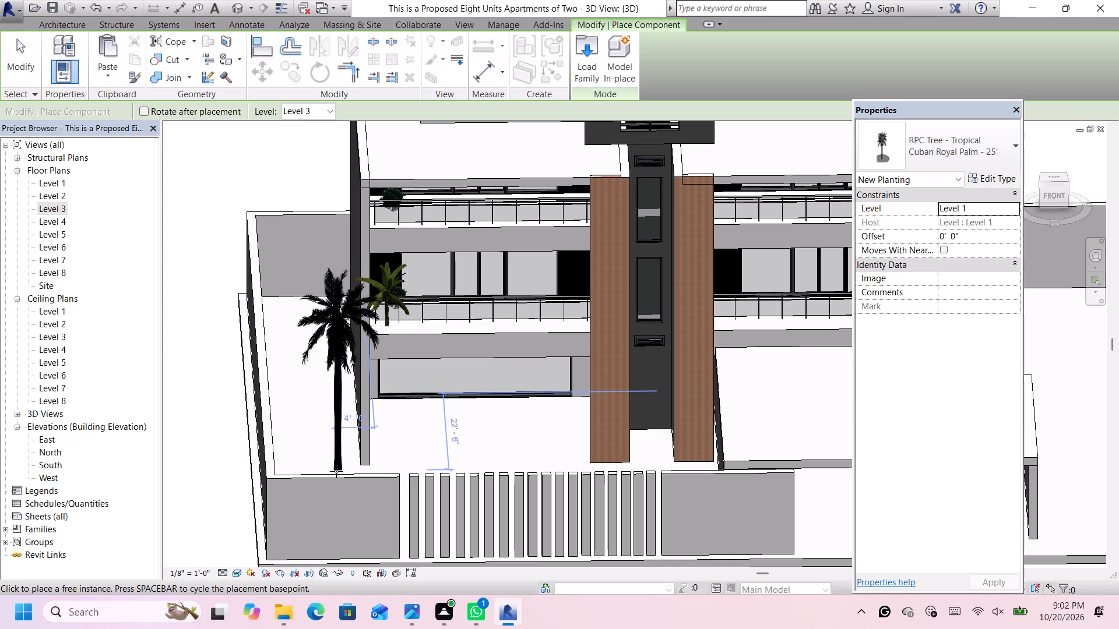
{"action": "left_click", "coordinate": [336, 471]}
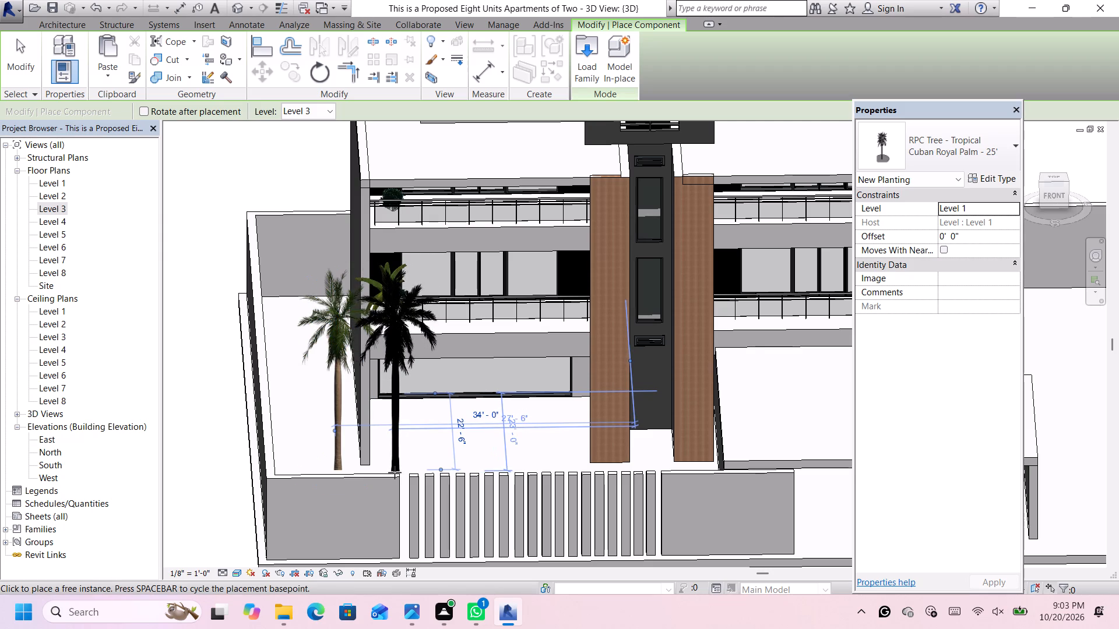
{"action": "scroll", "coordinate": [394, 472], "scroll_direction": "up", "scroll_amount": 4}
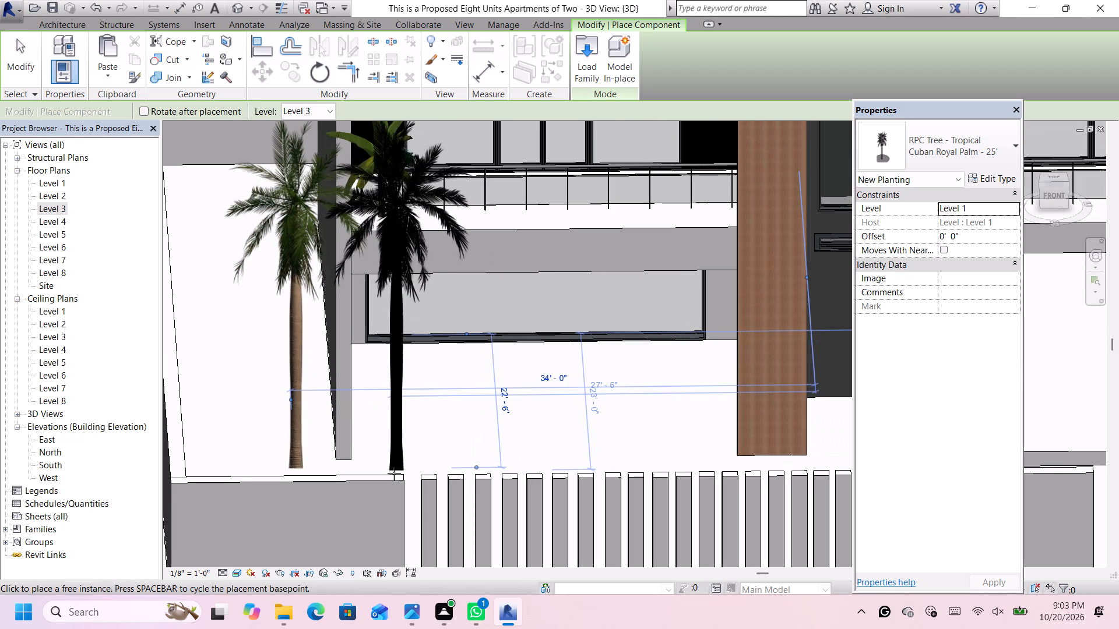
{"action": "left_click", "coordinate": [394, 473]}
{"action": "scroll", "coordinate": [485, 426], "scroll_direction": "down", "scroll_amount": 1}
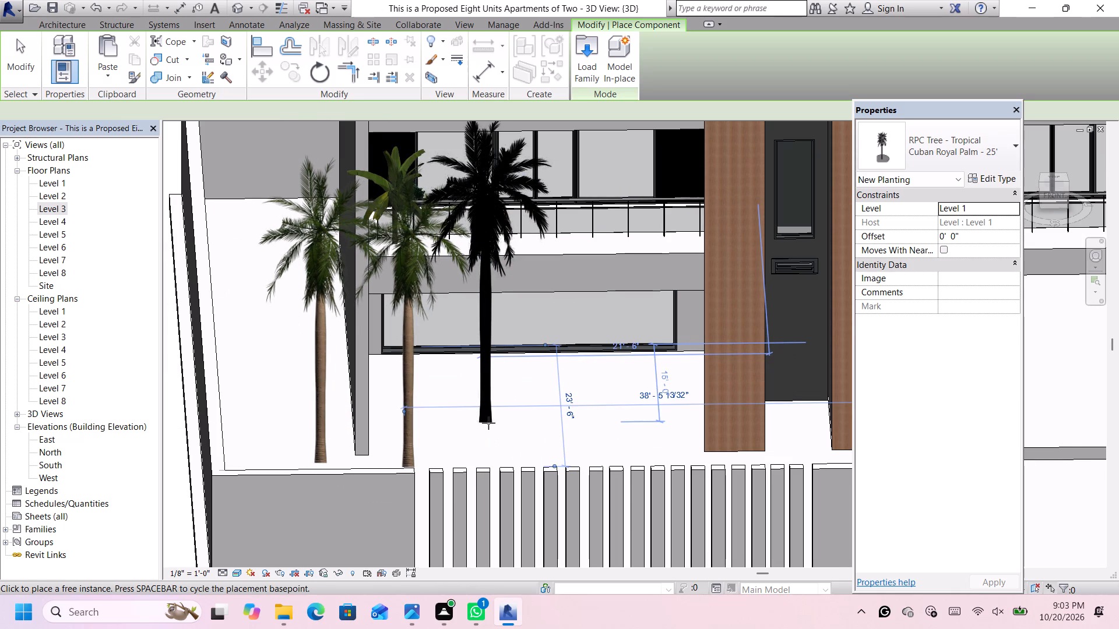
Place a Cuban Royal Palm - 25' in the open yard beyond the building's right side wall and end component placement.
{"action": "scroll", "coordinate": [488, 423], "scroll_direction": "down", "scroll_amount": 4}
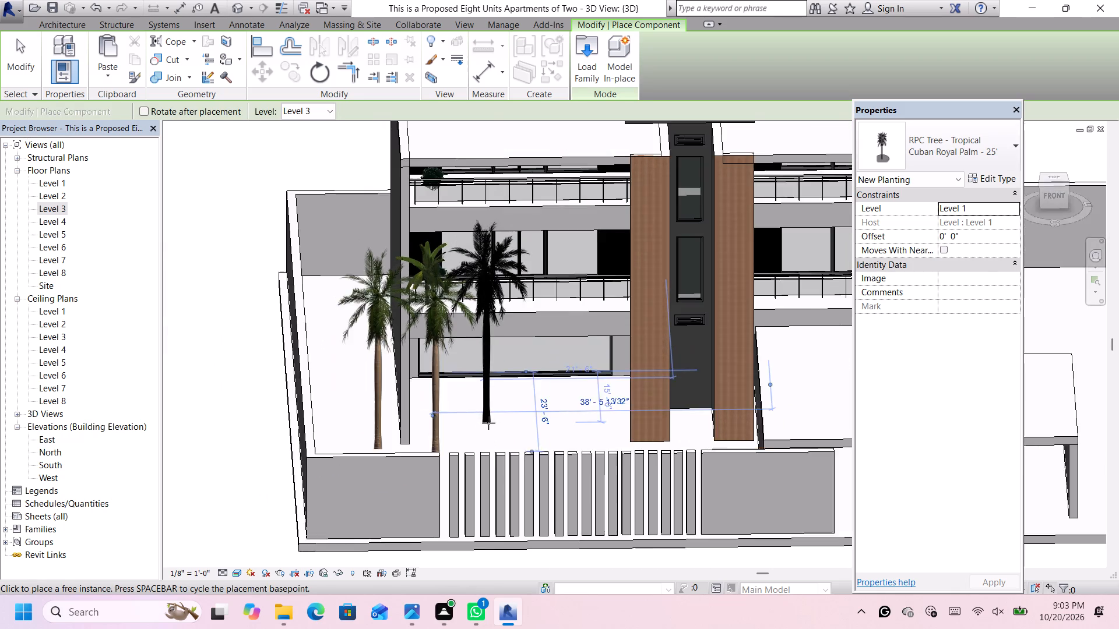
{"action": "scroll", "coordinate": [488, 423], "scroll_direction": "down", "scroll_amount": 3}
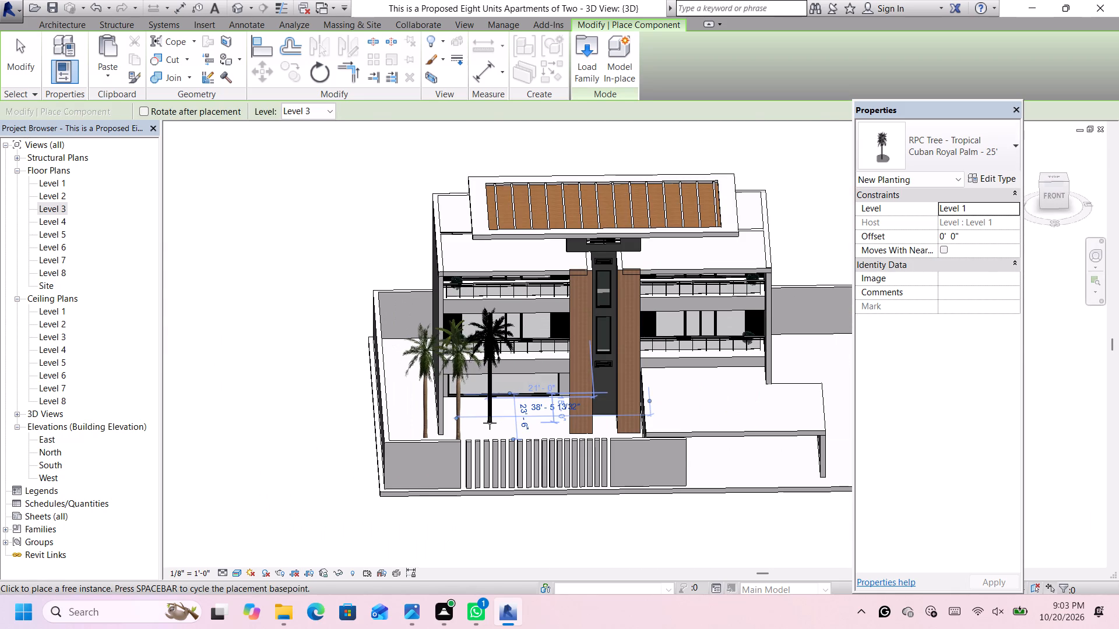
{"action": "left_click", "coordinate": [831, 361]}
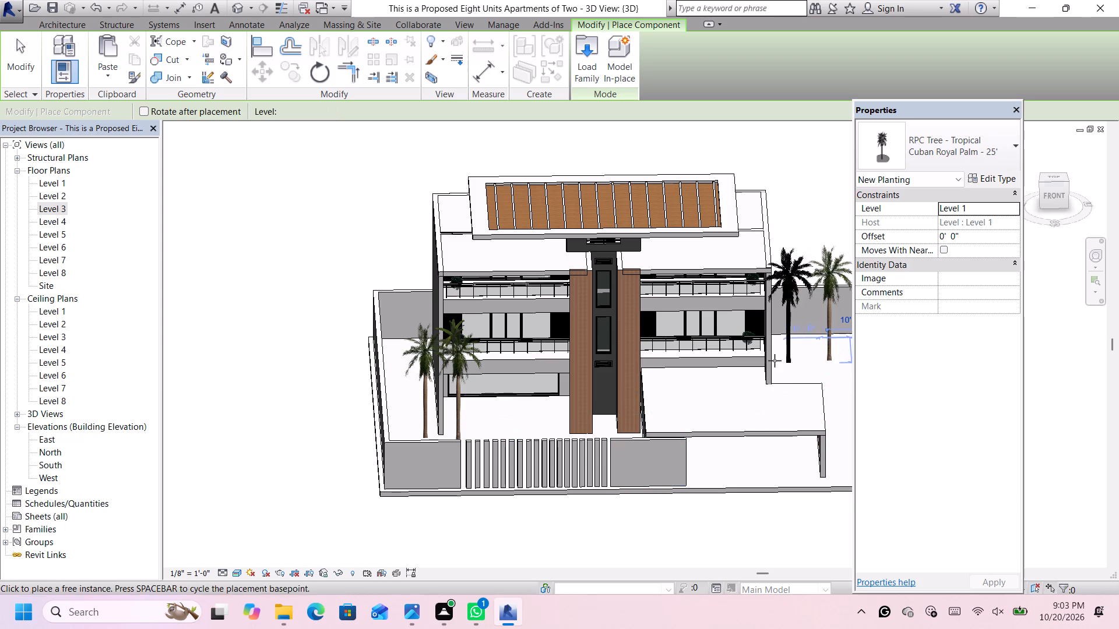
{"action": "key", "text": "Escape"}
{"action": "key", "text": "Escape"}
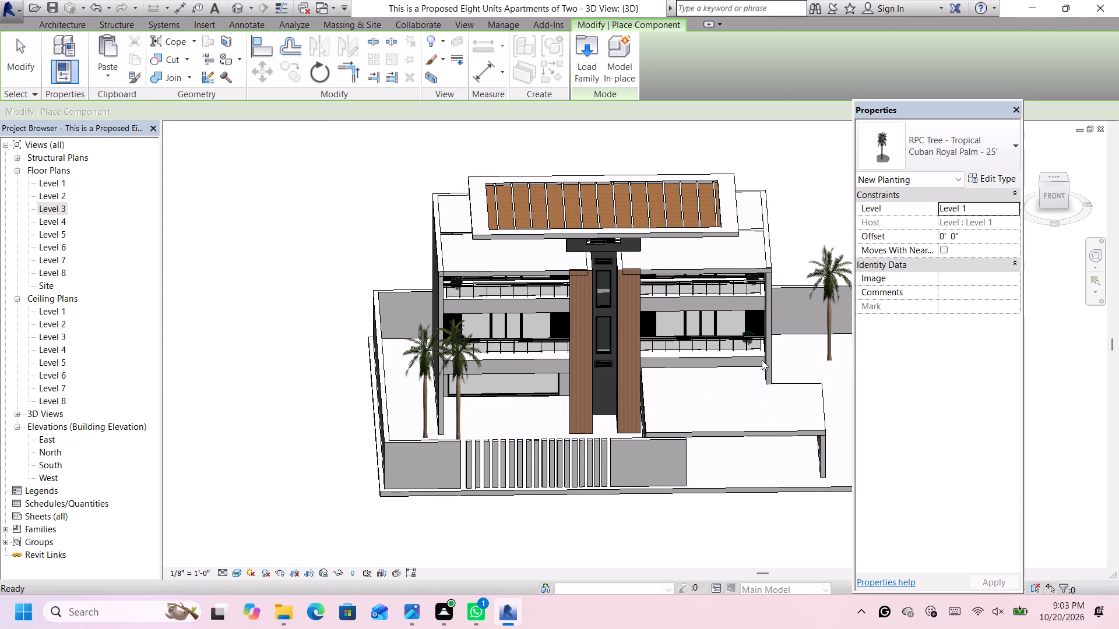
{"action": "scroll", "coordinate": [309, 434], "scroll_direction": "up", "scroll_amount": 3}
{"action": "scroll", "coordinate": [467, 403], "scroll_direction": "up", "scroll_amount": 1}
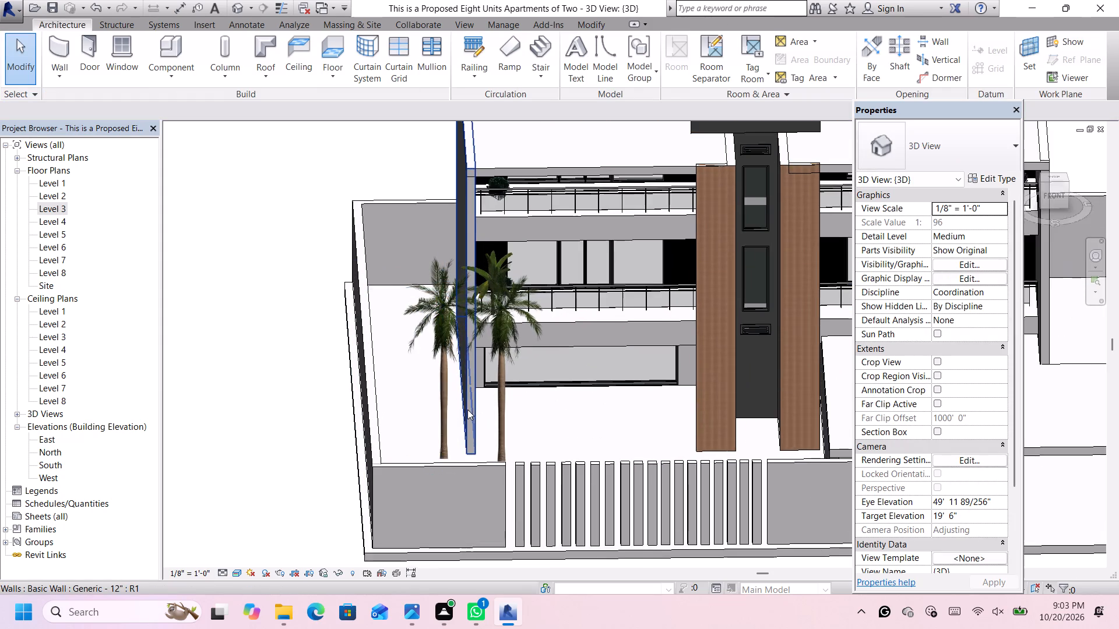
Set the level of the single Cuban Royal Palm - 25' beyond the building's right side wall to Level 1.
{"action": "scroll", "coordinate": [467, 409], "scroll_direction": "up", "scroll_amount": 1}
{"action": "scroll", "coordinate": [466, 421], "scroll_direction": "down", "scroll_amount": 8}
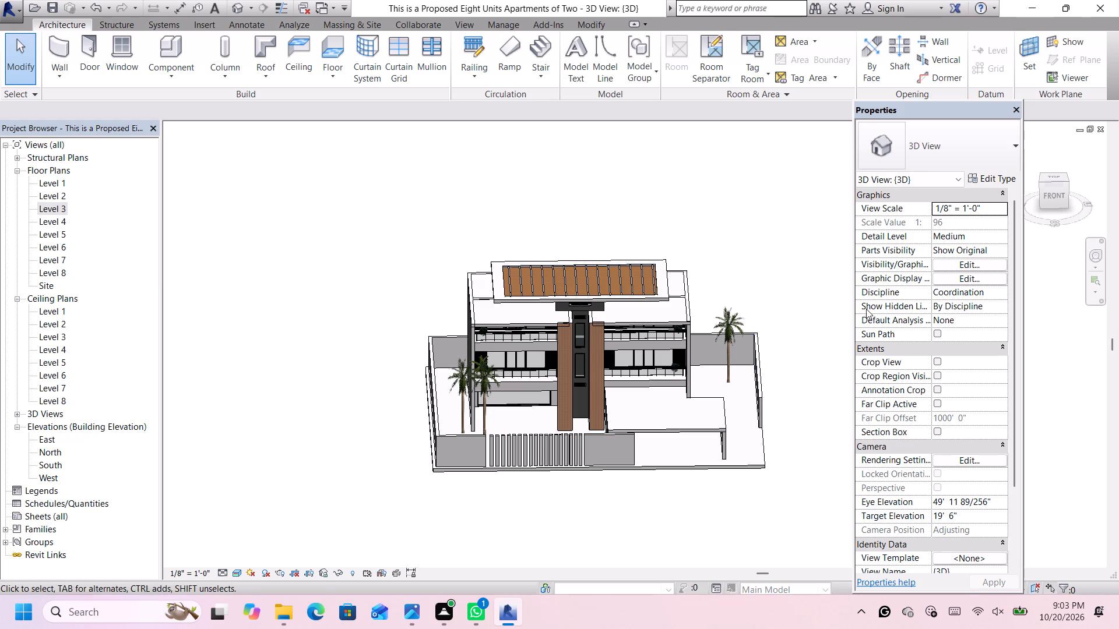
{"action": "left_click", "coordinate": [1064, 189]}
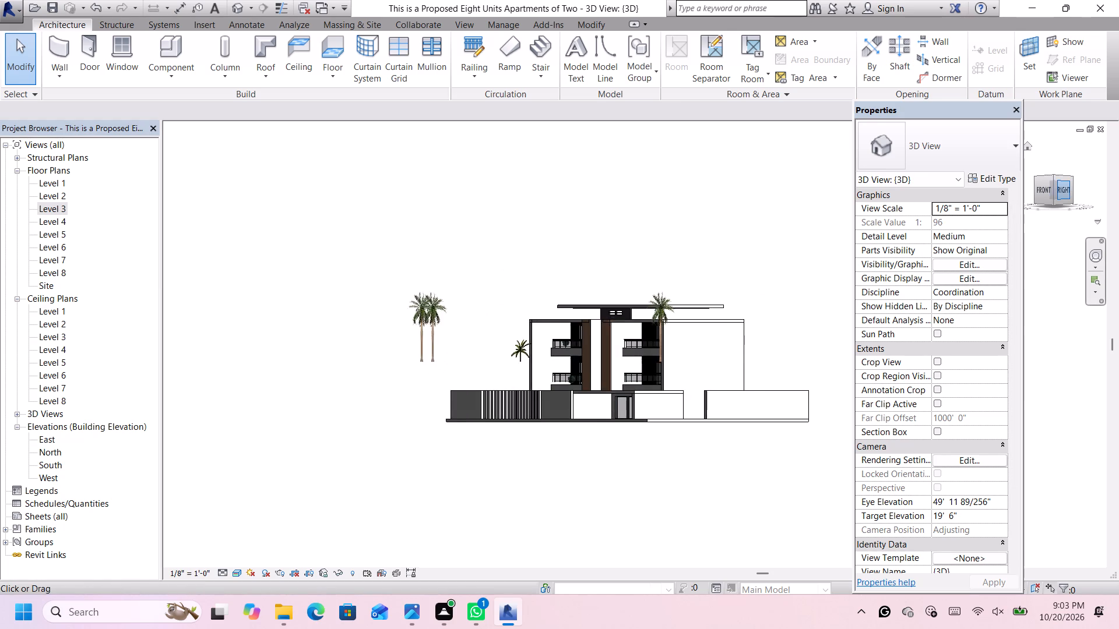
{"action": "scroll", "coordinate": [534, 361], "scroll_direction": "up", "scroll_amount": 3}
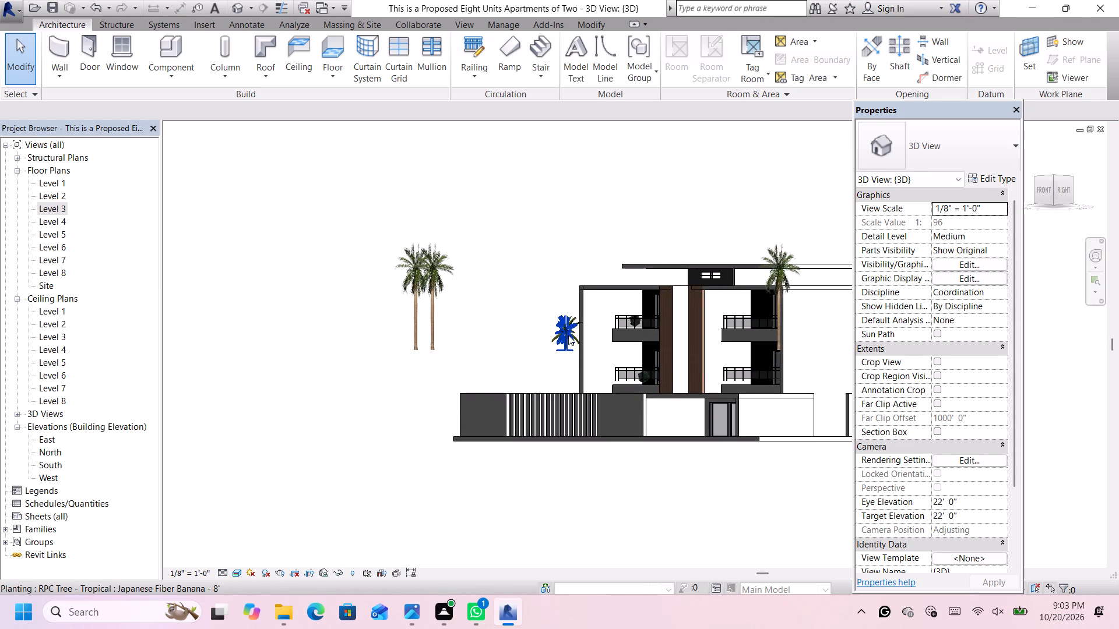
{"action": "scroll", "coordinate": [568, 335], "scroll_direction": "down", "scroll_amount": 3}
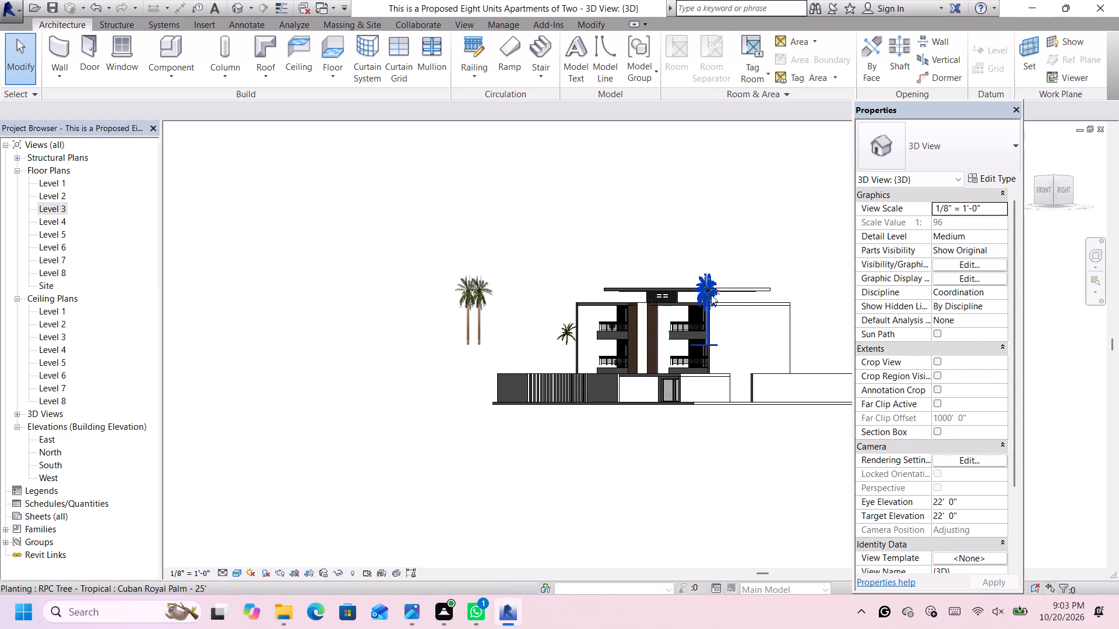
{"action": "left_click", "coordinate": [711, 295]}
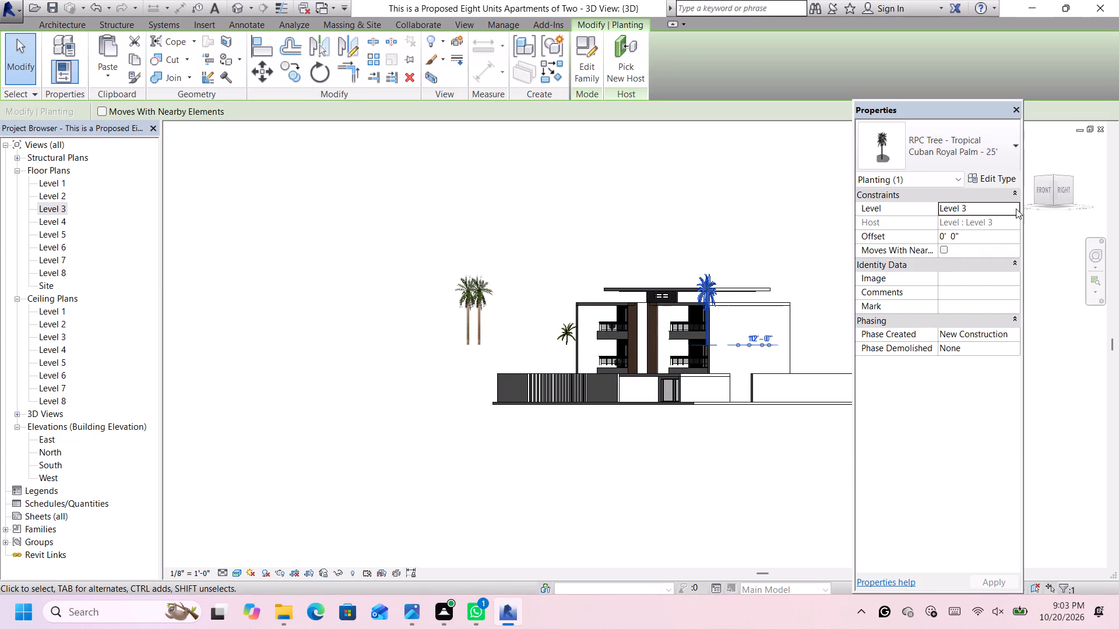
{"action": "left_click", "coordinate": [1016, 209]}
{"action": "left_click", "coordinate": [976, 220]}
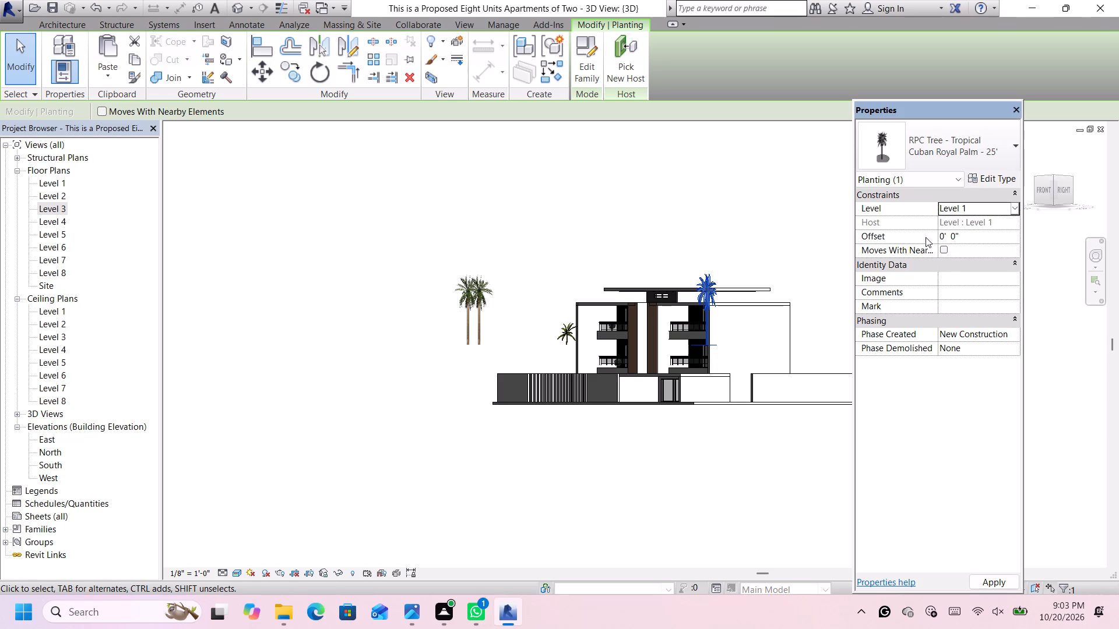
Set the level of the paired Cuban Royal Palm - 25' trees near the front fence to Level 1.
{"action": "scroll", "coordinate": [726, 306], "scroll_direction": "up", "scroll_amount": 2}
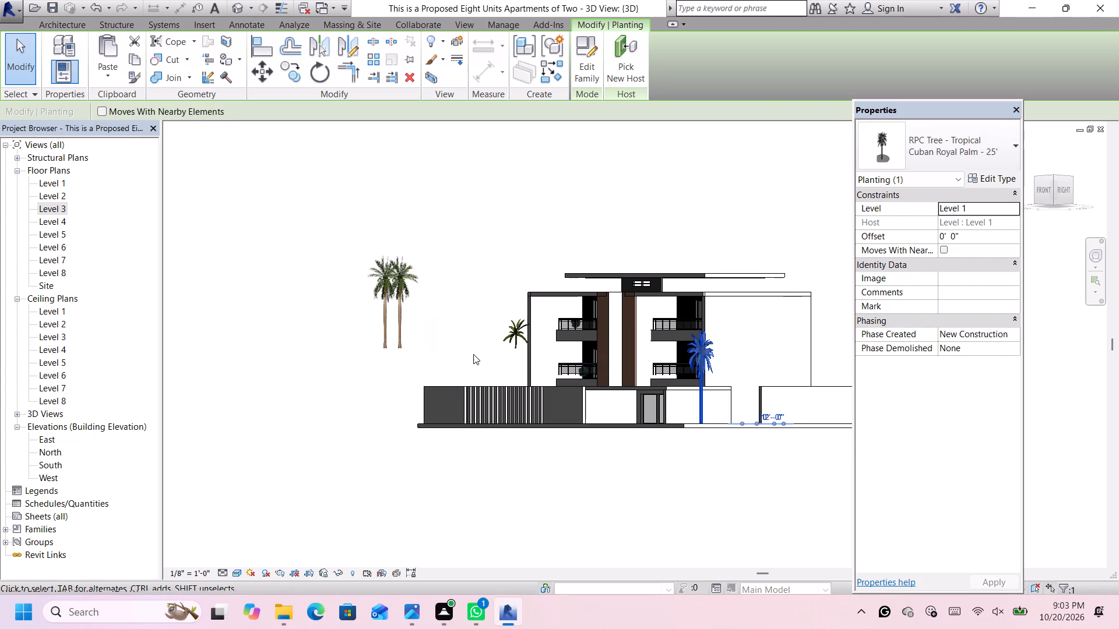
{"action": "left_click_drag", "start_coordinate": [417, 241], "coordinate": [363, 288]}
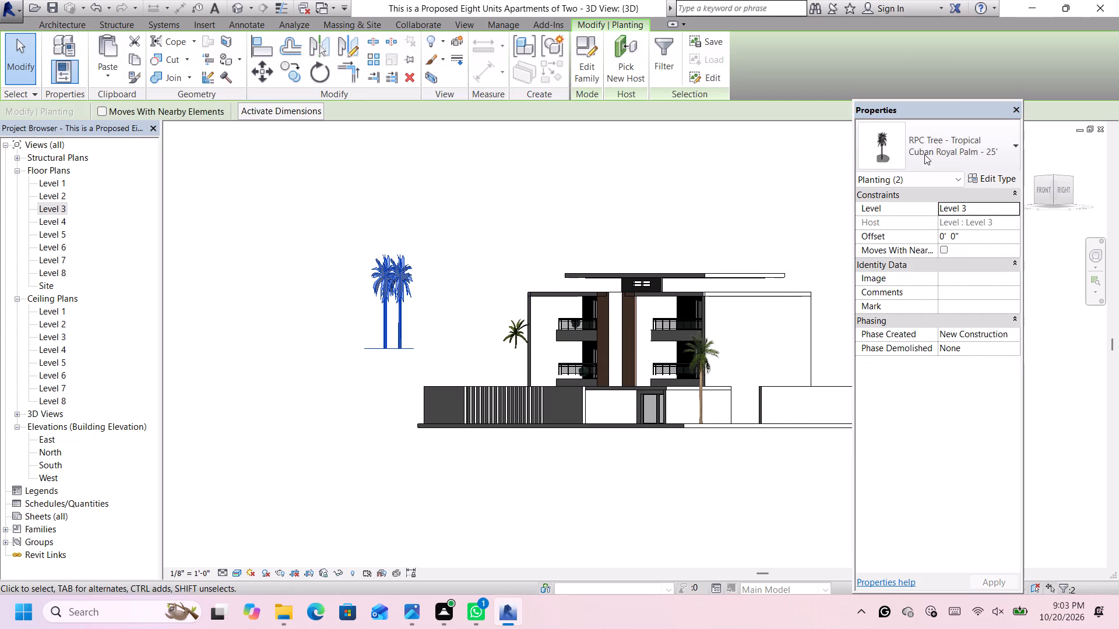
{"action": "left_click", "coordinate": [1019, 206]}
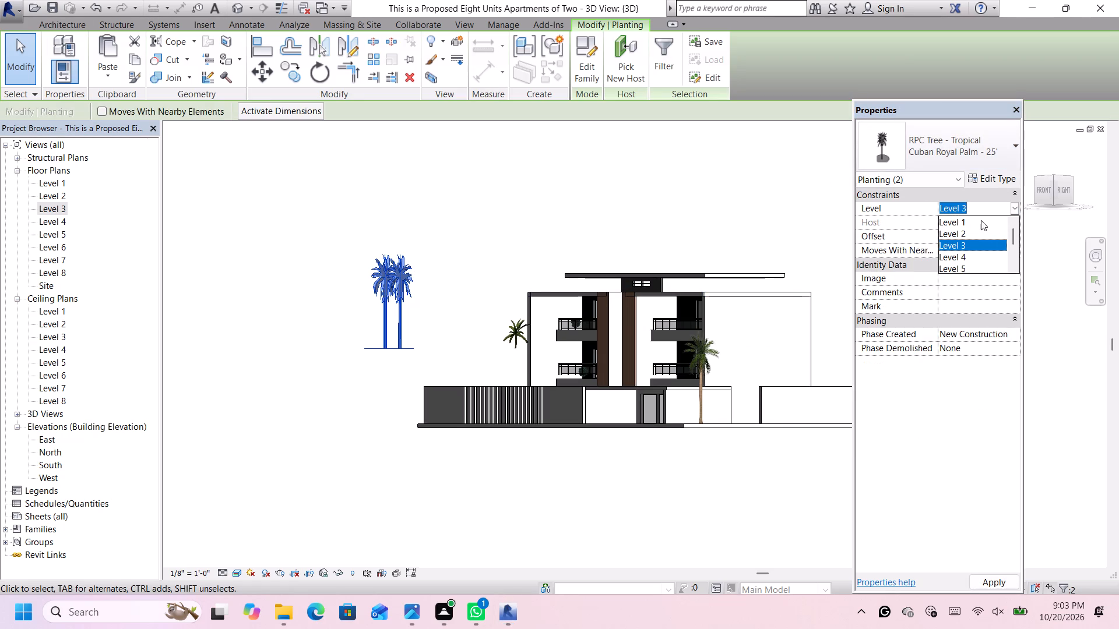
{"action": "left_click", "coordinate": [980, 219]}
Host the Japanese Fiber Banana - 8' on Level 2 with an offset of 2' 0".
{"action": "scroll", "coordinate": [518, 340], "scroll_direction": "up", "scroll_amount": 2}
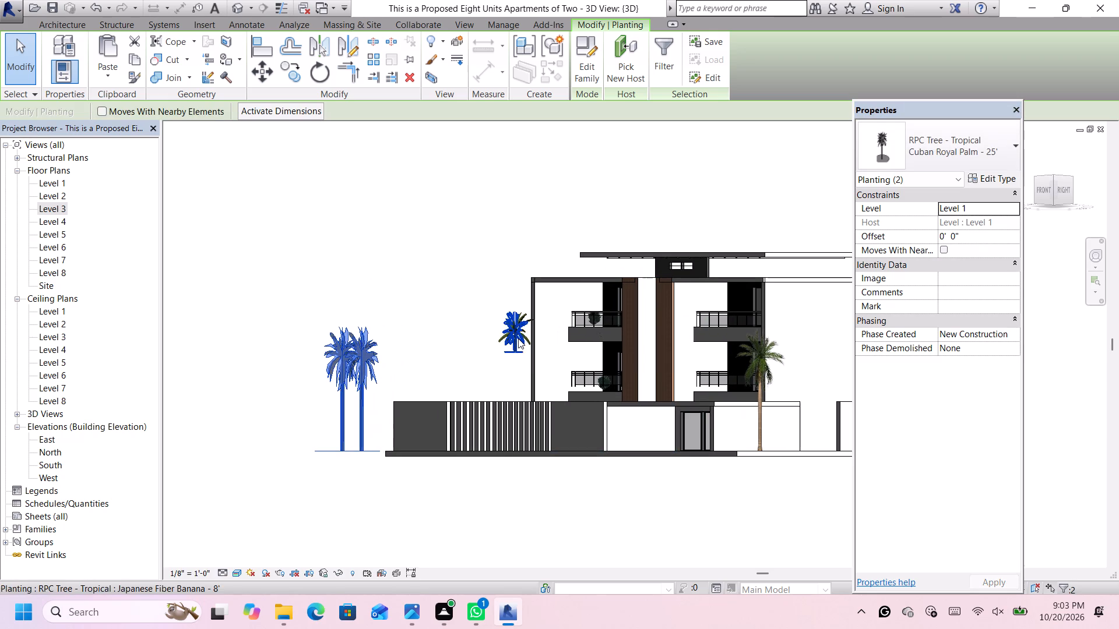
{"action": "left_click", "coordinate": [518, 338]}
{"action": "scroll", "coordinate": [558, 320], "scroll_direction": "down", "scroll_amount": 4}
{"action": "scroll", "coordinate": [558, 321], "scroll_direction": "up", "scroll_amount": 1}
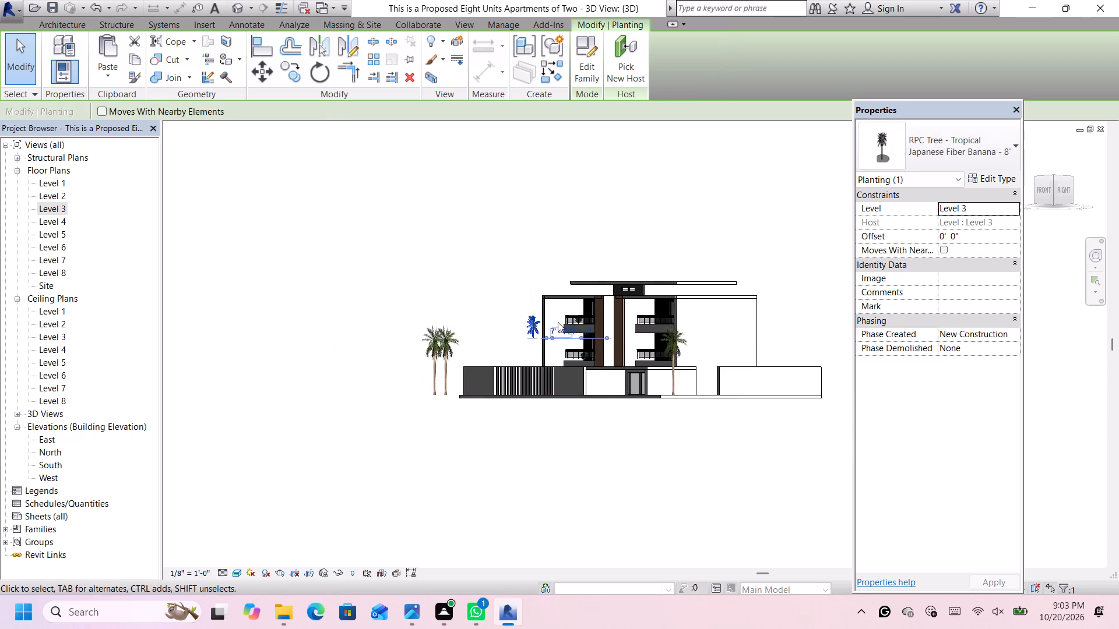
{"action": "scroll", "coordinate": [558, 322], "scroll_direction": "up", "scroll_amount": 2}
{"action": "left_click", "coordinate": [1013, 207]}
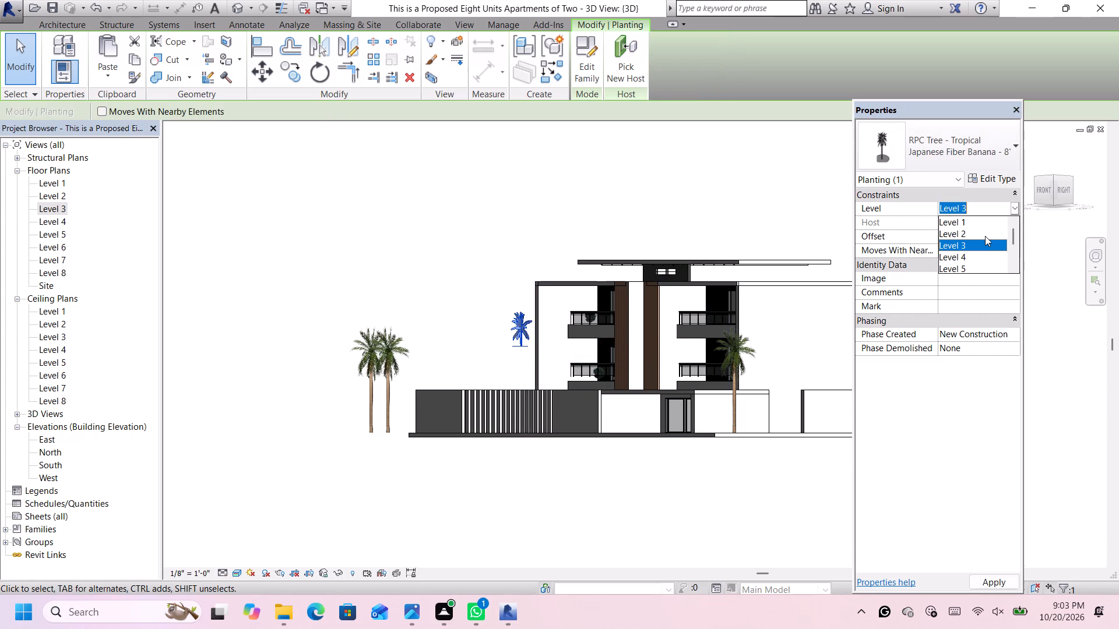
{"action": "left_click", "coordinate": [985, 235]}
{"action": "left_click", "coordinate": [975, 242]}
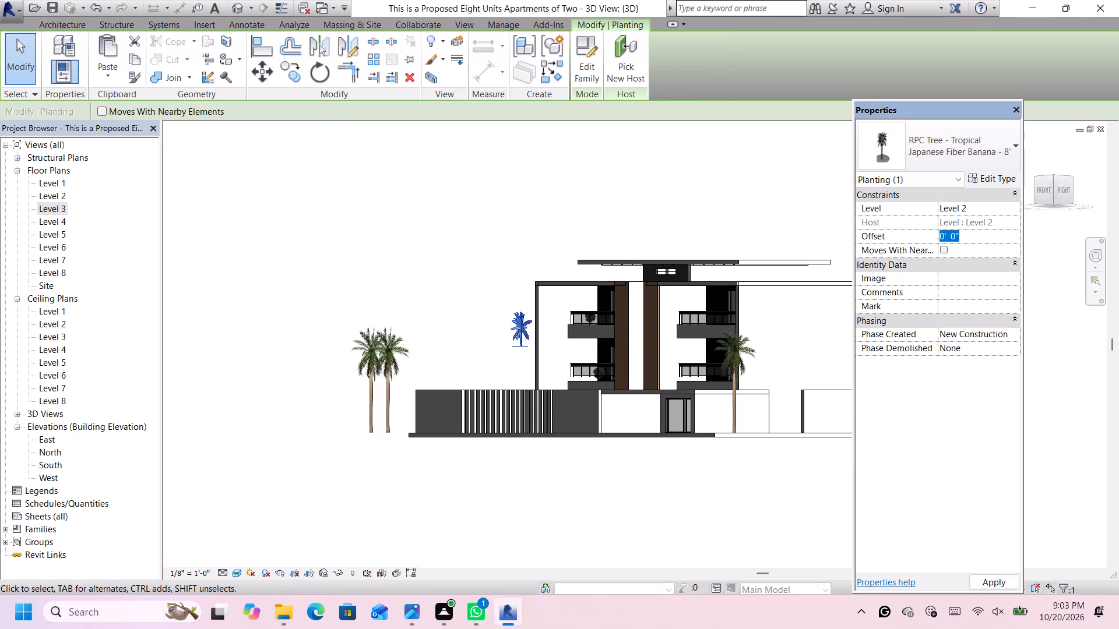
{"action": "key", "text": "BackSpace"}
{"action": "type", "text": "2'"}
{"action": "key", "text": "Return"}
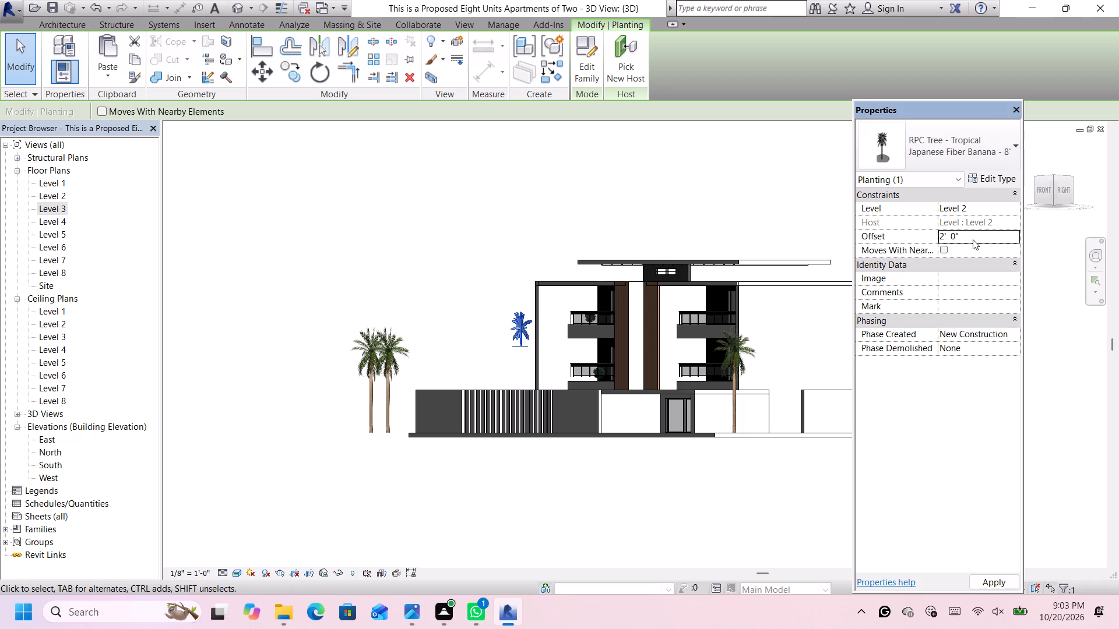
Shift the Japanese Fiber Banana from outside the side wall across to the lower balcony, in line with its inner part, and deselect it.
{"action": "scroll", "coordinate": [541, 382], "scroll_direction": "up", "scroll_amount": 4}
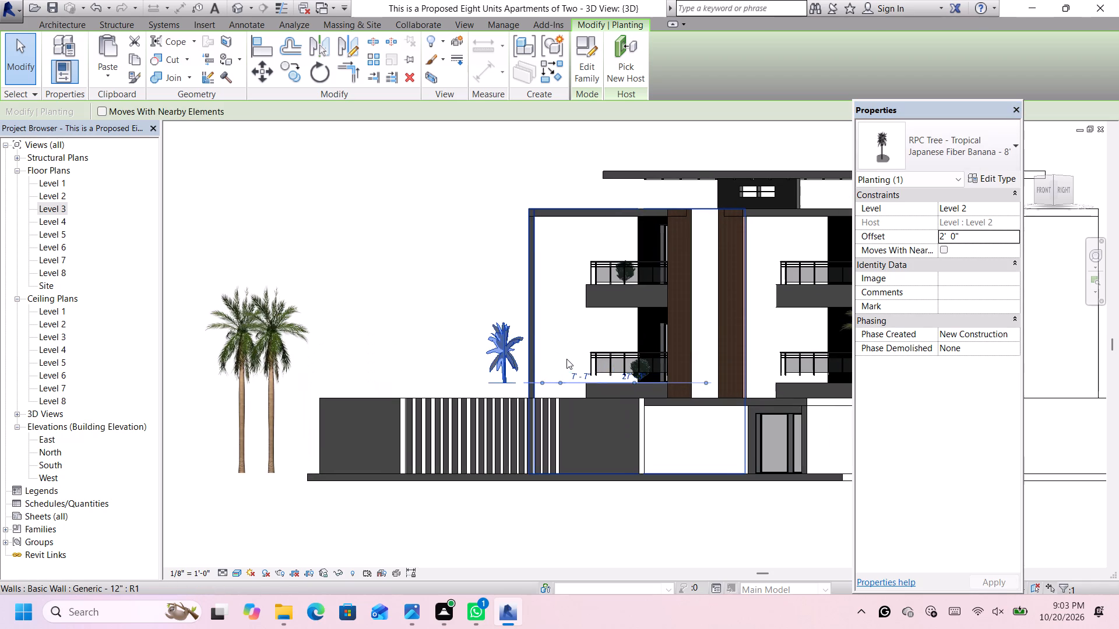
{"action": "key", "text": "Right"}
{"action": "key", "text": "Right"}
{"action": "key", "text": "Right"}
{"action": "key", "text": "Right"}
{"action": "key", "text": "Right"}
{"action": "key", "text": "Right"}
{"action": "key", "text": "Right"}
{"action": "key", "text": "Right"}
{"action": "key", "text": "Right"}
{"action": "key", "text": "Right"}
{"action": "key", "text": "Right"}
{"action": "key", "text": "Right"}
{"action": "key", "text": "Right"}
{"action": "key", "text": "Right"}
{"action": "key", "text": "Right"}
{"action": "key", "text": "Right"}
{"action": "key", "text": "Right"}
{"action": "key", "text": "Right"}
{"action": "key", "text": "Right"}
{"action": "key", "text": "Right"}
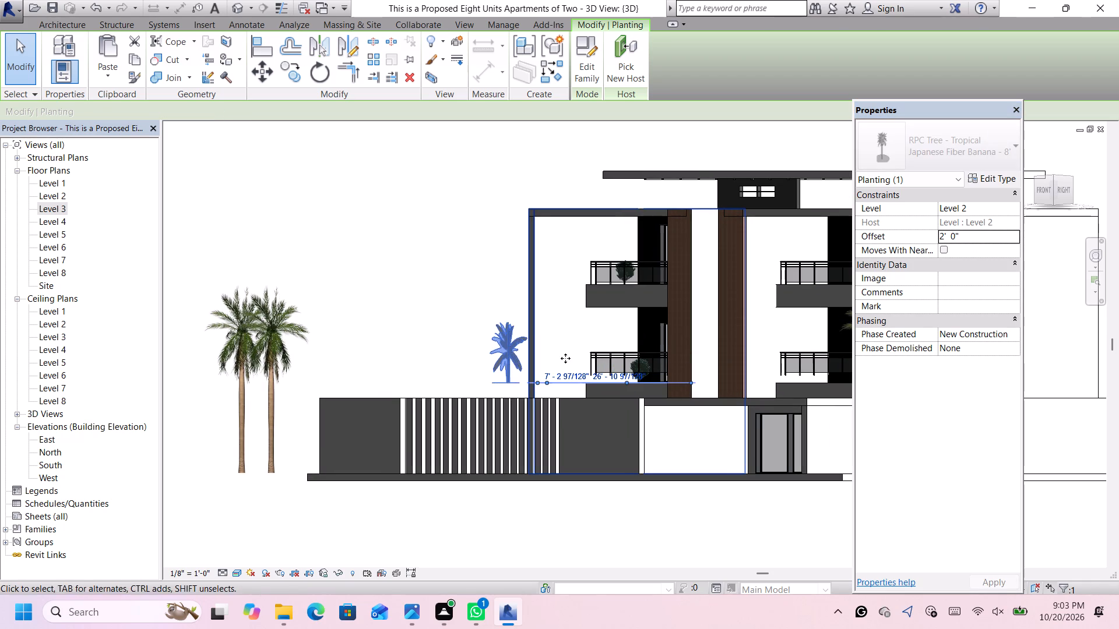
{"action": "key", "text": "Right"}
{"action": "key", "text": "Right"}
{"action": "key", "text": "Right"}
{"action": "key", "text": "Right"}
{"action": "key", "text": "Right"}
{"action": "key", "text": "Right"}
{"action": "key", "text": "Right"}
{"action": "key", "text": "Right"}
{"action": "key", "text": "Right"}
{"action": "key", "text": "Right"}
{"action": "key", "text": "Right"}
{"action": "key", "text": "Right"}
{"action": "key", "text": "Right"}
{"action": "key", "text": "Right"}
{"action": "key", "text": "Right"}
{"action": "key", "text": "Right"}
{"action": "key", "text": "Right"}
{"action": "key", "text": "Right"}
{"action": "key", "text": "Right"}
{"action": "key", "text": "Right"}
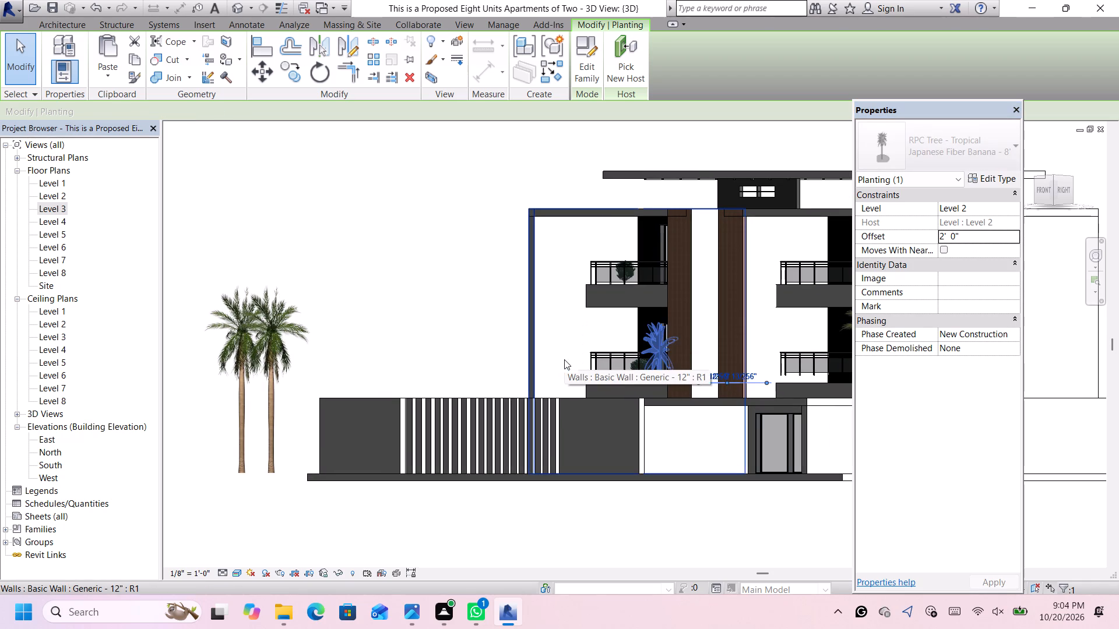
{"action": "key", "text": "Left"}
{"action": "key", "text": "Left"}
{"action": "key", "text": "Left"}
{"action": "key", "text": "Left"}
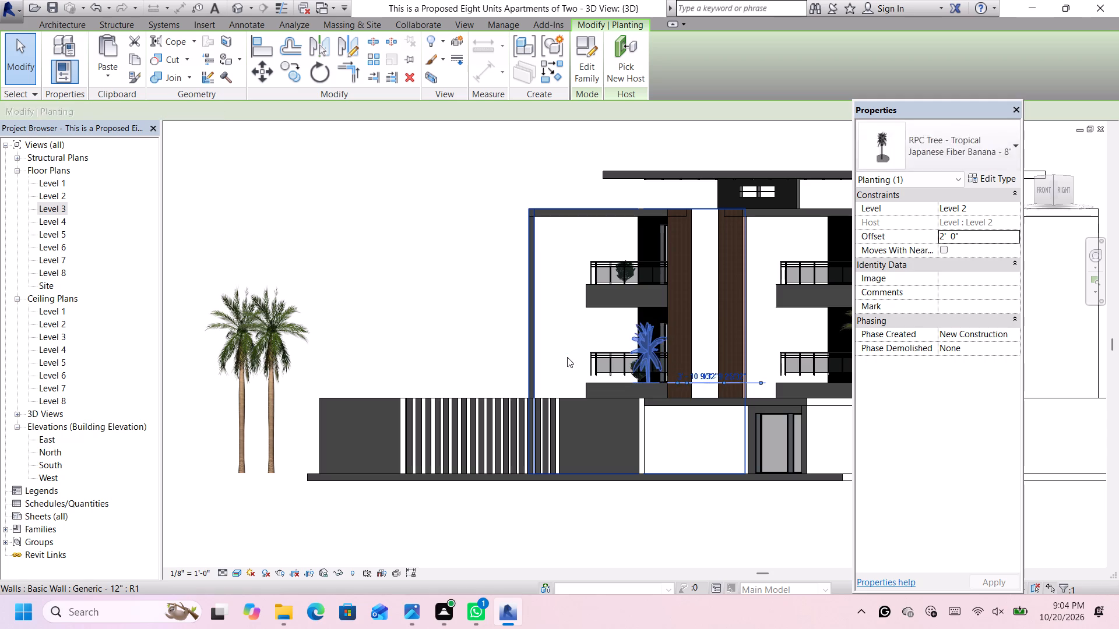
{"action": "key", "text": "Left"}
{"action": "key", "text": "Left"}
{"action": "scroll", "coordinate": [581, 351], "scroll_direction": "down", "scroll_amount": 6}
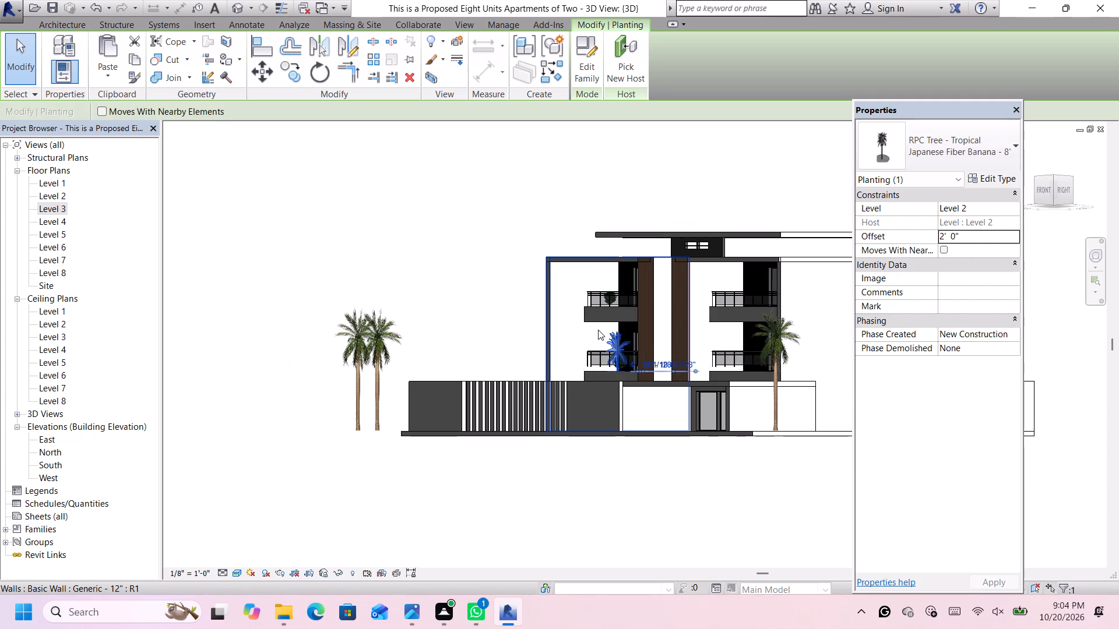
{"action": "left_click", "coordinate": [702, 217]}
Nudge the Japanese Fiber Banana on the lower balcony back from the slab's front edge, behind the railing toward the glazed doors.
{"action": "scroll", "coordinate": [492, 356], "scroll_direction": "up", "scroll_amount": 3}
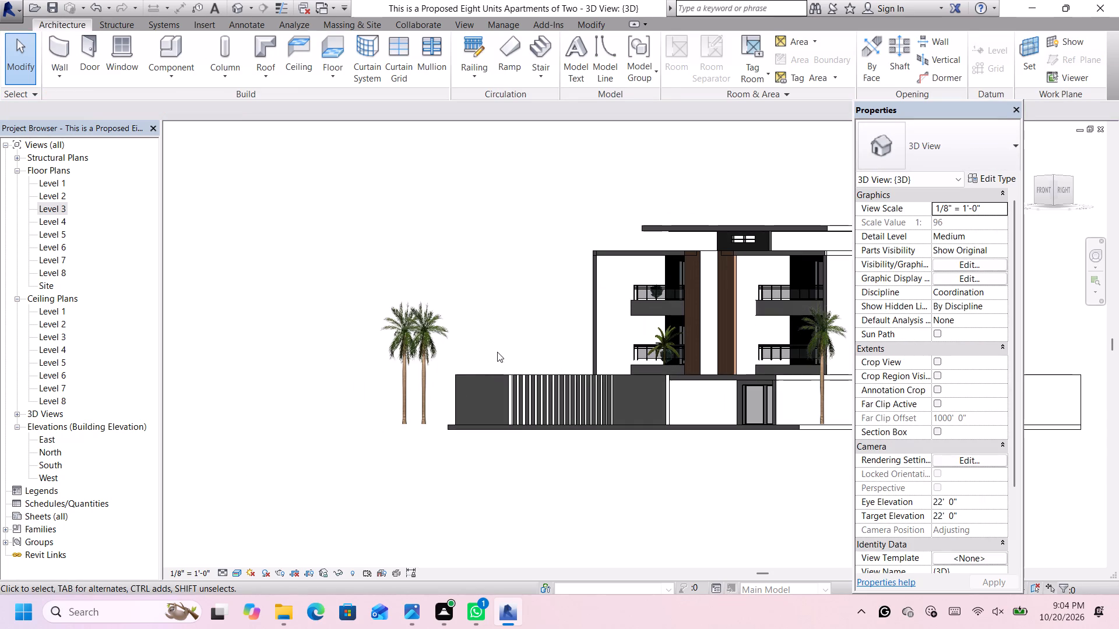
{"action": "middle_click_drag", "start_coordinate": [506, 344], "coordinate": [610, 367]}
{"action": "scroll", "coordinate": [506, 344], "scroll_direction": "up", "scroll_amount": 1}
{"action": "scroll", "coordinate": [506, 344], "scroll_direction": "up", "scroll_amount": 1, "text": "shift"}
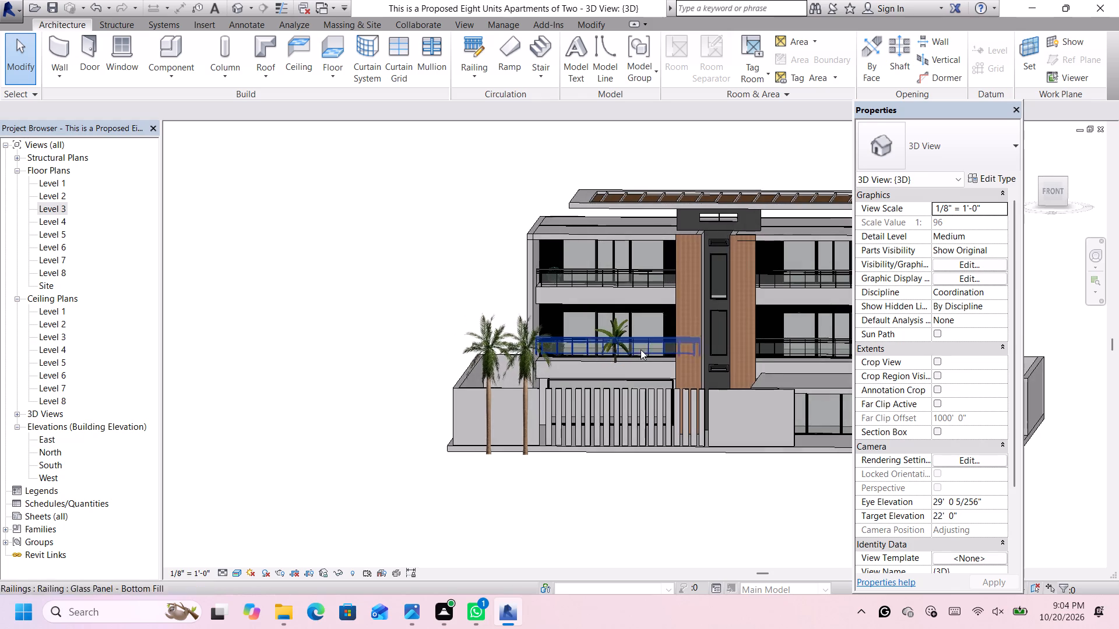
{"action": "scroll", "coordinate": [638, 351], "scroll_direction": "up", "scroll_amount": 9}
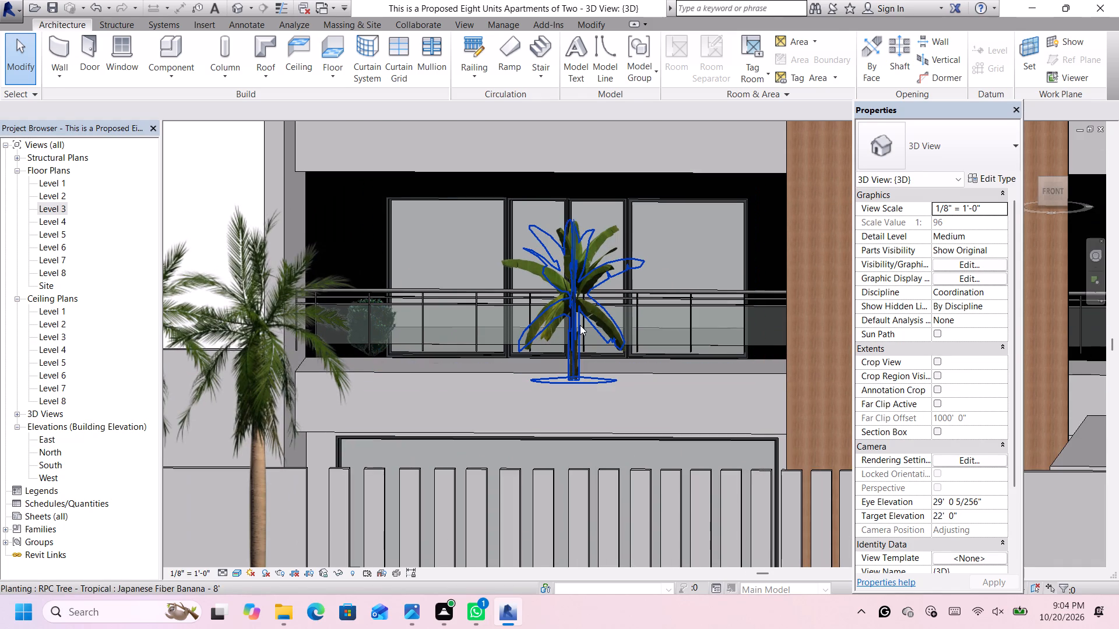
{"action": "left_click", "coordinate": [580, 325]}
{"action": "key", "text": "Up"}
{"action": "key", "text": "Up"}
{"action": "key", "text": "Up"}
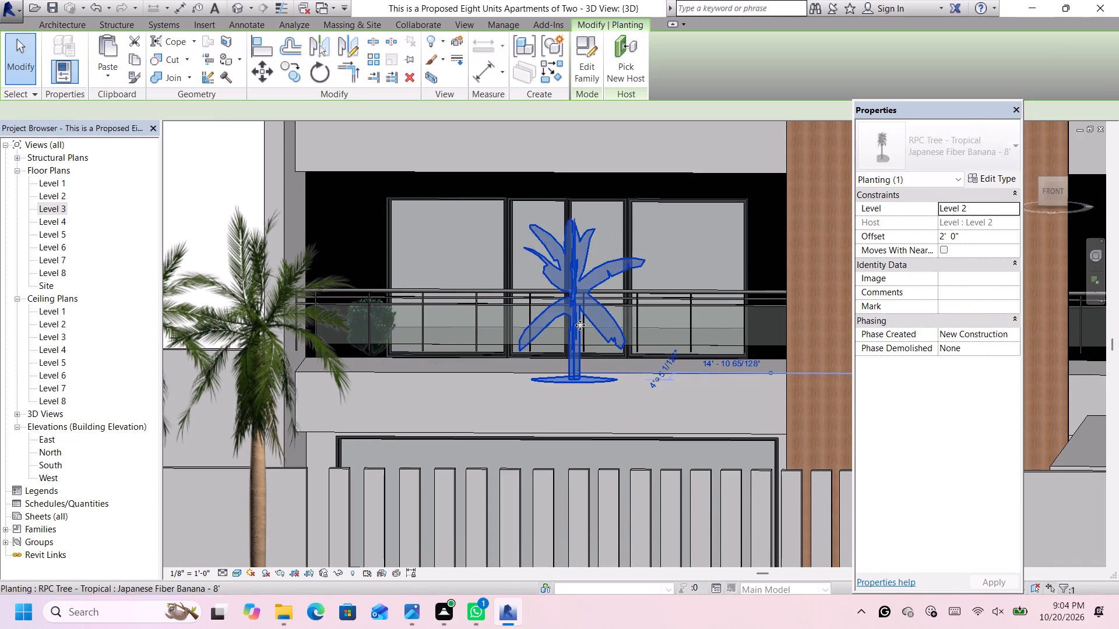
{"action": "key", "text": "Up"}
{"action": "key", "text": "Up"}
{"action": "key", "text": "Up"}
{"action": "key", "text": "Up"}
{"action": "key", "text": "Up"}
{"action": "key", "text": "Up"}
{"action": "key", "text": "Up"}
{"action": "key", "text": "Up"}
{"action": "key", "text": "Up"}
{"action": "key", "text": "Up"}
{"action": "key", "text": "Up"}
{"action": "key", "text": "Up"}
{"action": "key", "text": "Up"}
{"action": "key", "text": "Up"}
{"action": "key", "text": "Up"}
{"action": "key", "text": "Up"}
{"action": "key", "text": "Up"}
{"action": "key", "text": "Up"}
{"action": "key", "text": "Up"}
{"action": "key", "text": "Up"}
{"action": "key", "text": "Up"}
{"action": "key", "text": "Up"}
{"action": "key", "text": "Up"}
{"action": "key", "text": "Up"}
{"action": "key", "text": "Up"}
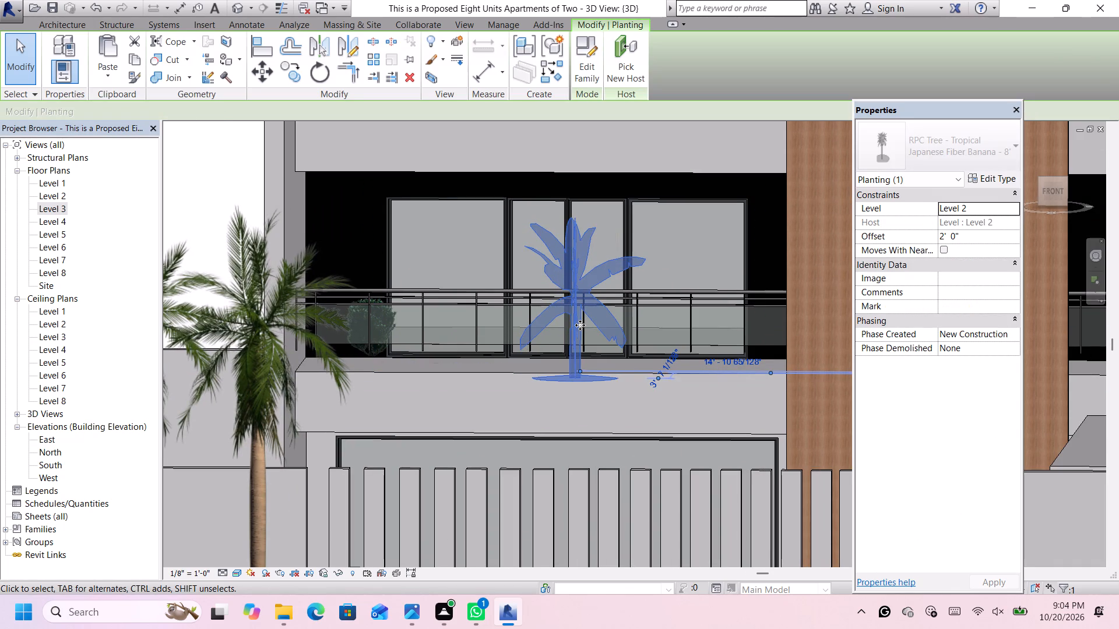
{"action": "key", "text": "Up"}
{"action": "key", "text": "Up"}
{"action": "key", "text": "Up"}
{"action": "key", "text": "Up"}
{"action": "key", "text": "Up"}
{"action": "key", "text": "Up"}
{"action": "key", "text": "Up"}
{"action": "key", "text": "Up"}
{"action": "key", "text": "Up"}
{"action": "key", "text": "Up"}
{"action": "key", "text": "Up"}
{"action": "key", "text": "Up"}
{"action": "key", "text": "Up"}
{"action": "key", "text": "Up"}
{"action": "key", "text": "Up"}
{"action": "key", "text": "Up"}
{"action": "key", "text": "Up"}
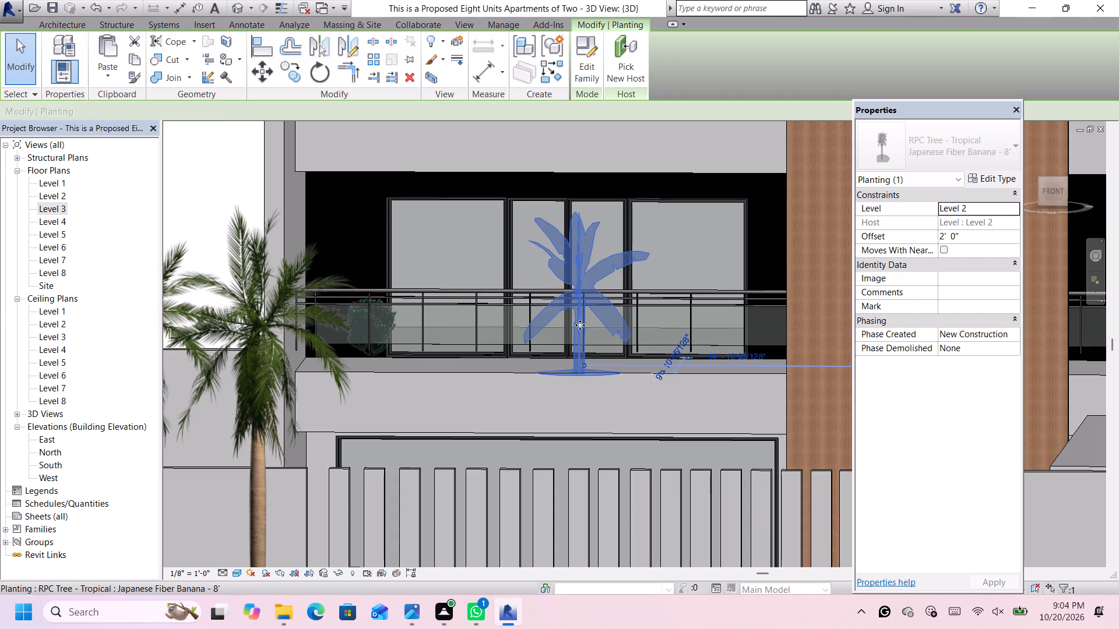
{"action": "key", "text": "Up"}
{"action": "key", "text": "Up"}
{"action": "key", "text": "Up"}
{"action": "key", "text": "Up"}
{"action": "key", "text": "Up"}
{"action": "key", "text": "Up"}
{"action": "key", "text": "Up"}
{"action": "key", "text": "Up"}
{"action": "key", "text": "Up"}
{"action": "key", "text": "Up"}
{"action": "key", "text": "Up"}
{"action": "key", "text": "Up"}
{"action": "key", "text": "Up"}
{"action": "key", "text": "Up"}
{"action": "key", "text": "Up"}
{"action": "key", "text": "Up"}
{"action": "key", "text": "Up"}
{"action": "key", "text": "Up"}
{"action": "key", "text": "Up"}
{"action": "key", "text": "Up"}
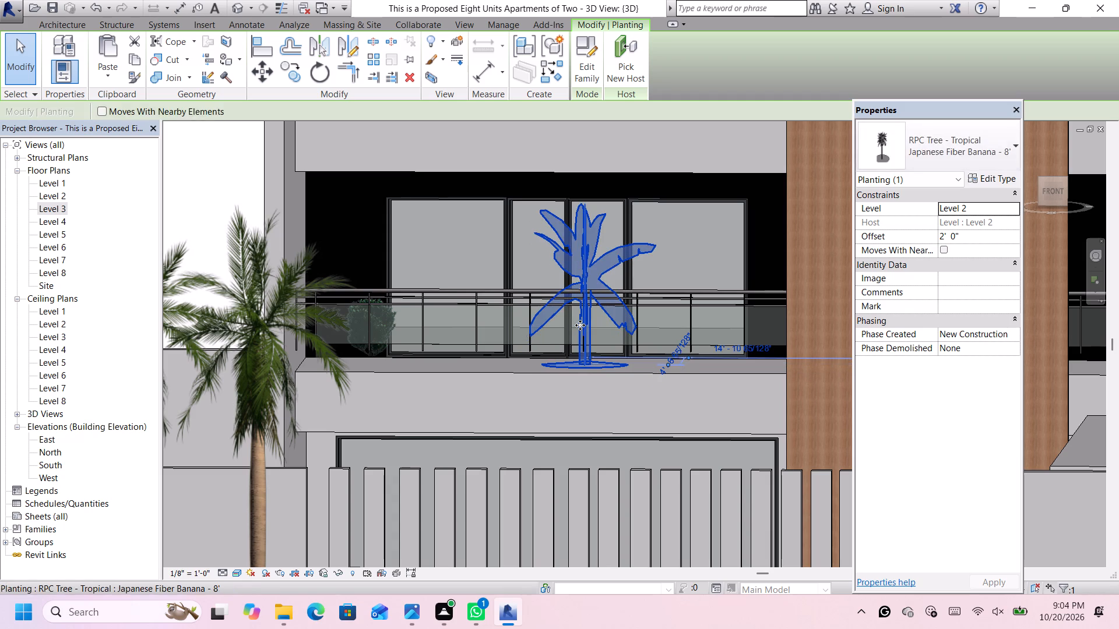
{"action": "key", "text": "Up"}
{"action": "key", "text": "Up"}
{"action": "key", "text": "Up"}
{"action": "key", "text": "Up"}
{"action": "key", "text": "Up"}
{"action": "key", "text": "Up"}
{"action": "key", "text": "Up"}
{"action": "key", "text": "Up"}
{"action": "key", "text": "Up"}
{"action": "key", "text": "Up"}
{"action": "key", "text": "Up"}
{"action": "key", "text": "Up"}
{"action": "key", "text": "Up"}
{"action": "key", "text": "Left"}
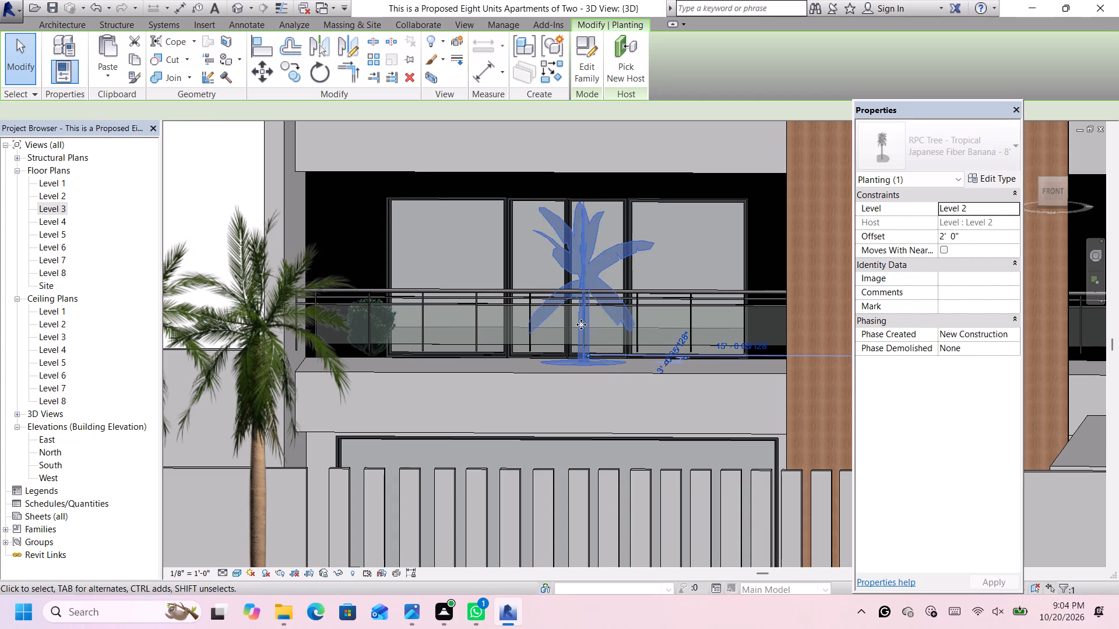
{"action": "key", "text": "Up"}
{"action": "key", "text": "Up"}
{"action": "key", "text": "Up"}
{"action": "key", "text": "Up"}
{"action": "key", "text": "Up"}
{"action": "key", "text": "Up"}
{"action": "key", "text": "Up"}
{"action": "key", "text": "Up"}
{"action": "key", "text": "Up"}
{"action": "key", "text": "Up"}
{"action": "key", "text": "Up"}
{"action": "key", "text": "Up"}
{"action": "key", "text": "Up"}
{"action": "key", "text": "Up"}
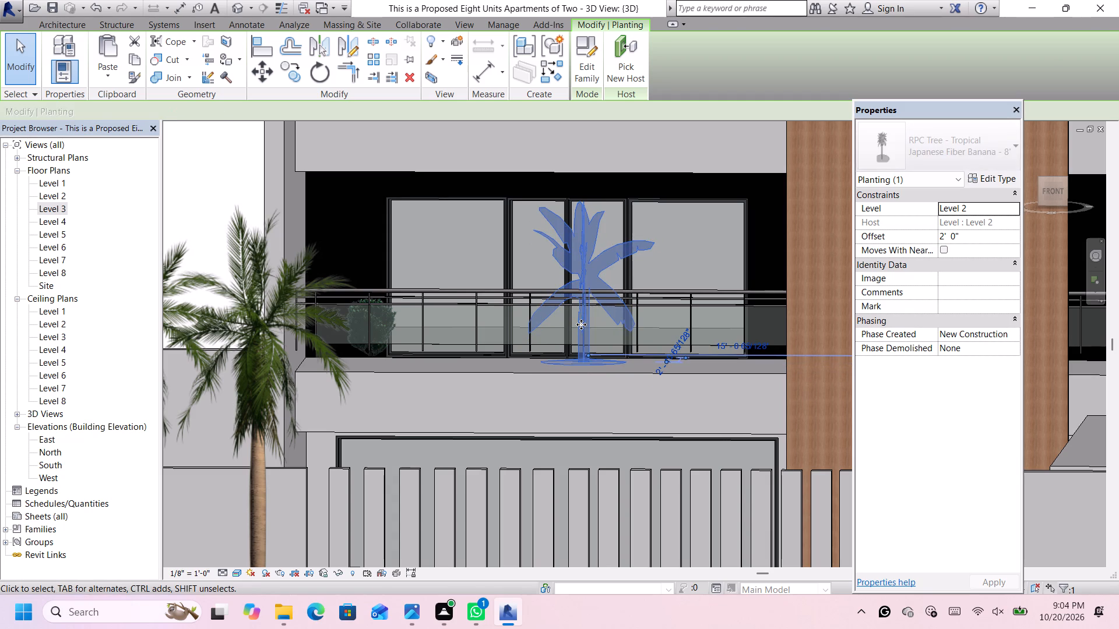
{"action": "key", "text": "Up"}
{"action": "key", "text": "Up"}
{"action": "key", "text": "Up"}
{"action": "key", "text": "Up"}
{"action": "key", "text": "Up"}
{"action": "key", "text": "Up"}
{"action": "key", "text": "Up"}
{"action": "key", "text": "Up"}
{"action": "key", "text": "Up"}
{"action": "key", "text": "Up"}
{"action": "key", "text": "Up"}
{"action": "key", "text": "Up"}
{"action": "key", "text": "Up"}
{"action": "key", "text": "Up"}
{"action": "key", "text": "Up"}
{"action": "key", "text": "Up"}
{"action": "key", "text": "Up"}
{"action": "key", "text": "Up"}
{"action": "key", "text": "Up"}
{"action": "key", "text": "Up"}
{"action": "key", "text": "Up"}
{"action": "key", "text": "Up"}
{"action": "key", "text": "Up"}
{"action": "key", "text": "Up"}
{"action": "key", "text": "Up"}
{"action": "key", "text": "Up"}
{"action": "key", "text": "Up"}
{"action": "key", "text": "Up"}
{"action": "key", "text": "Up"}
{"action": "key", "text": "Up"}
{"action": "key", "text": "Up"}
{"action": "key", "text": "Up"}
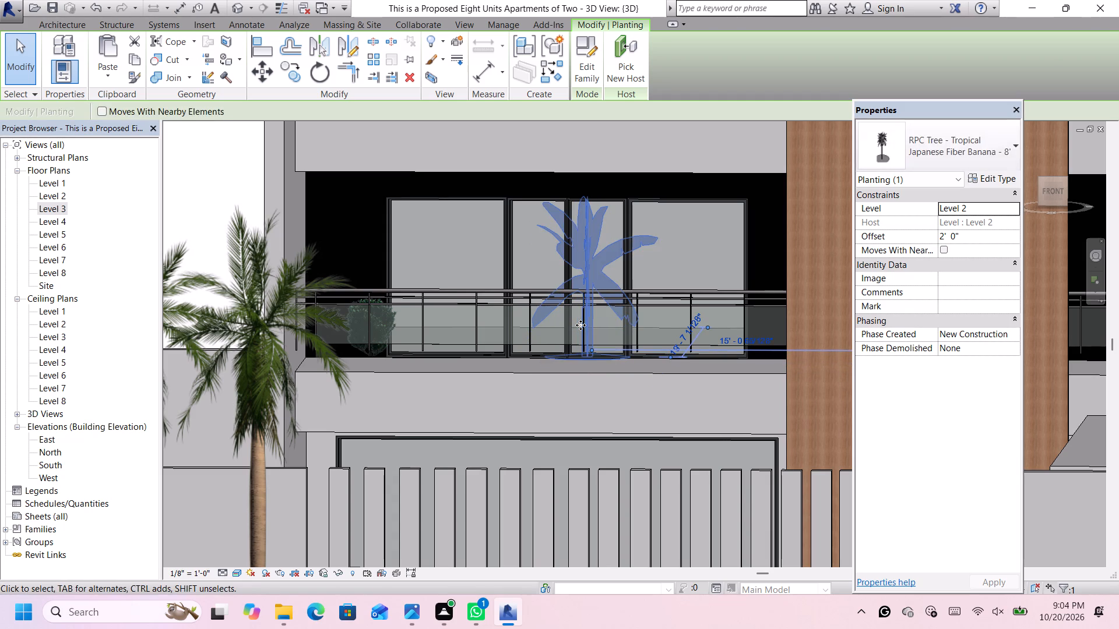
{"action": "key", "text": "Up"}
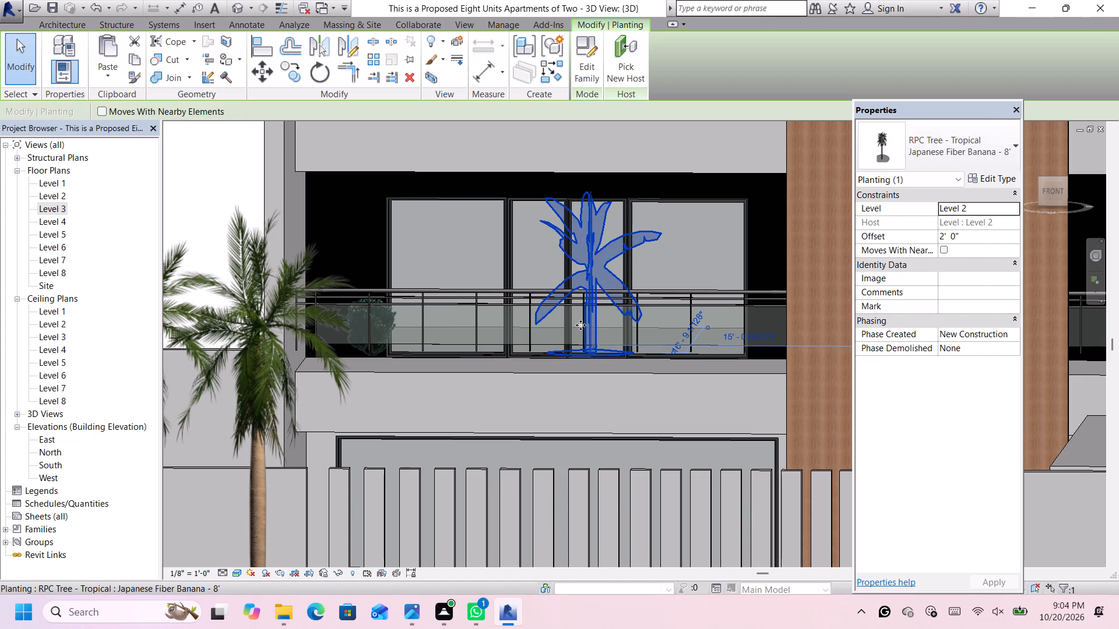
{"action": "key", "text": "Down"}
{"action": "key", "text": "Down"}
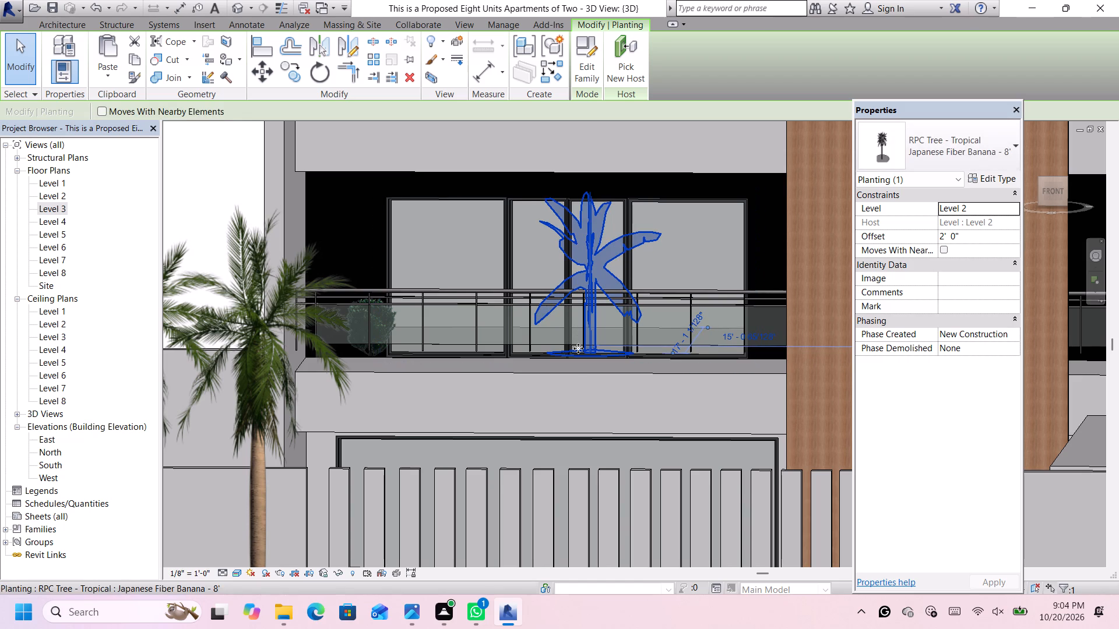
Shift the Japanese Fiber Banana along the Level 2 balcony to its outer end, beside the shrub and clear of the glazed doors.
{"action": "key", "text": "Left"}
{"action": "key", "text": "Left"}
{"action": "key", "text": "Left"}
{"action": "key", "text": "Left"}
{"action": "key", "text": "Left"}
{"action": "key", "text": "Left"}
{"action": "key", "text": "Left"}
{"action": "key", "text": "Left"}
{"action": "key", "text": "Left"}
{"action": "key", "text": "Left"}
{"action": "key", "text": "Left"}
{"action": "key", "text": "Left"}
{"action": "key", "text": "Left"}
{"action": "key", "text": "Left"}
{"action": "key", "text": "Left"}
{"action": "key", "text": "Left"}
{"action": "key", "text": "Left"}
{"action": "key", "text": "Left"}
{"action": "key", "text": "Left"}
{"action": "key", "text": "Left"}
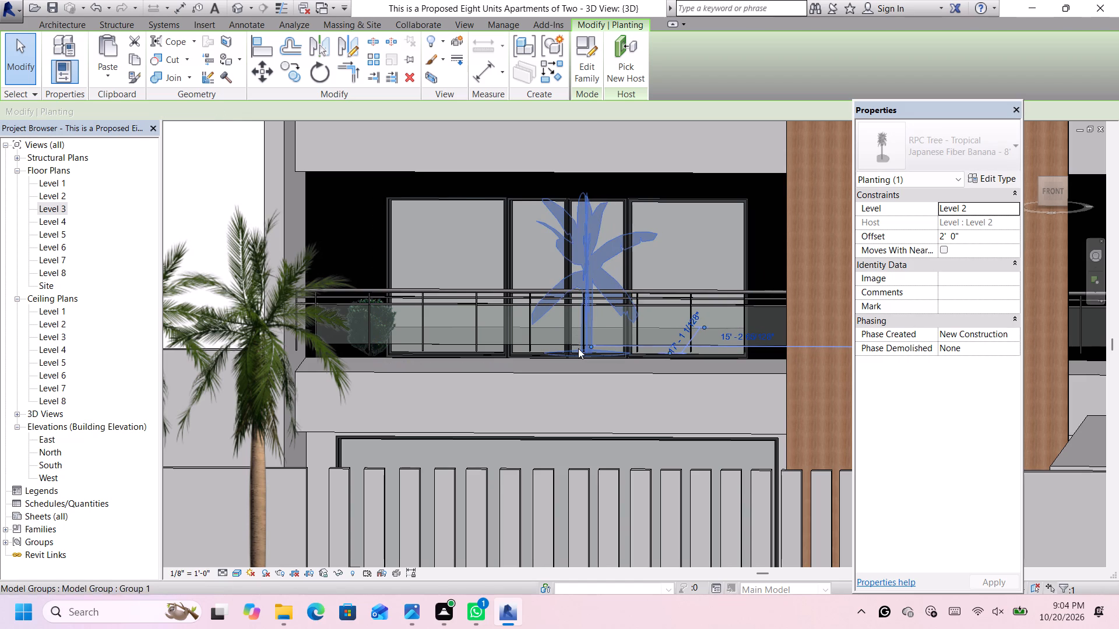
{"action": "key", "text": "Left"}
{"action": "key", "text": "Left"}
{"action": "key", "text": "Left"}
{"action": "key", "text": "Left"}
{"action": "key", "text": "Left"}
{"action": "key", "text": "Left"}
{"action": "key", "text": "Left"}
{"action": "key", "text": "Left"}
{"action": "key", "text": "Left"}
{"action": "key", "text": "Left"}
{"action": "key", "text": "Left"}
{"action": "key", "text": "Left"}
{"action": "key", "text": "Left"}
{"action": "key", "text": "Left"}
{"action": "key", "text": "Left"}
{"action": "key", "text": "Left"}
{"action": "key", "text": "Left"}
{"action": "key", "text": "Left"}
{"action": "key", "text": "Left"}
{"action": "key", "text": "Left"}
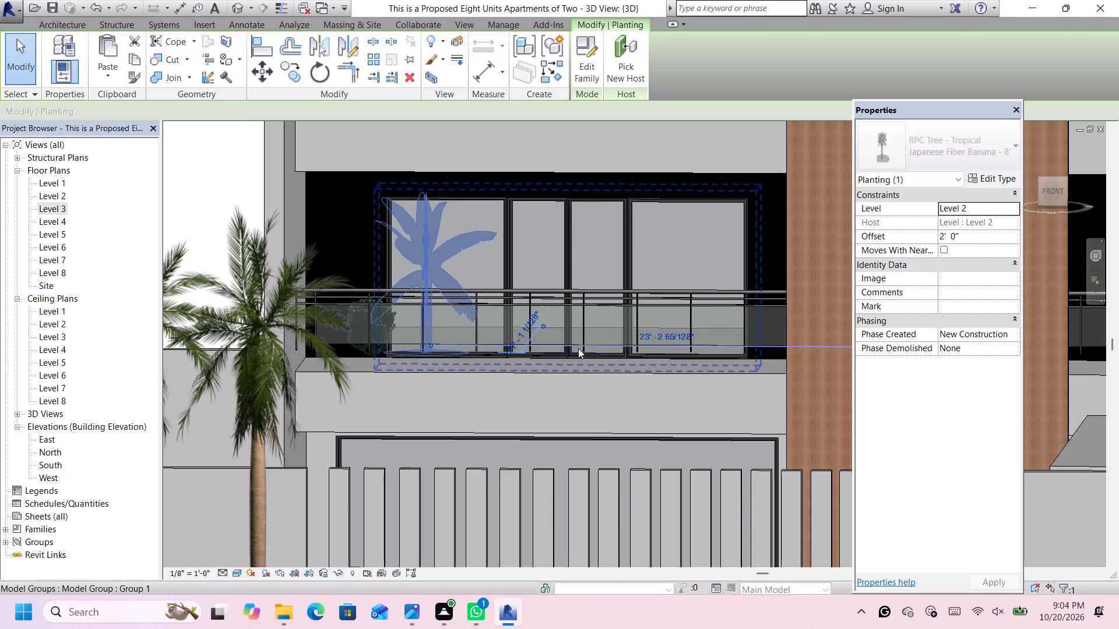
{"action": "key", "text": "Left"}
{"action": "key", "text": "Left"}
{"action": "key", "text": "Left"}
{"action": "key", "text": "Left"}
{"action": "key", "text": "Left"}
{"action": "key", "text": "Left"}
{"action": "key", "text": "Left"}
{"action": "key", "text": "Left"}
{"action": "key", "text": "Left"}
{"action": "key", "text": "Left"}
{"action": "key", "text": "Left"}
{"action": "key", "text": "Left"}
{"action": "key", "text": "Left"}
{"action": "key", "text": "Left"}
{"action": "key", "text": "Left"}
{"action": "key", "text": "Left"}
{"action": "key", "text": "Left"}
{"action": "key", "text": "Left"}
{"action": "key", "text": "Left"}
{"action": "key", "text": "Left"}
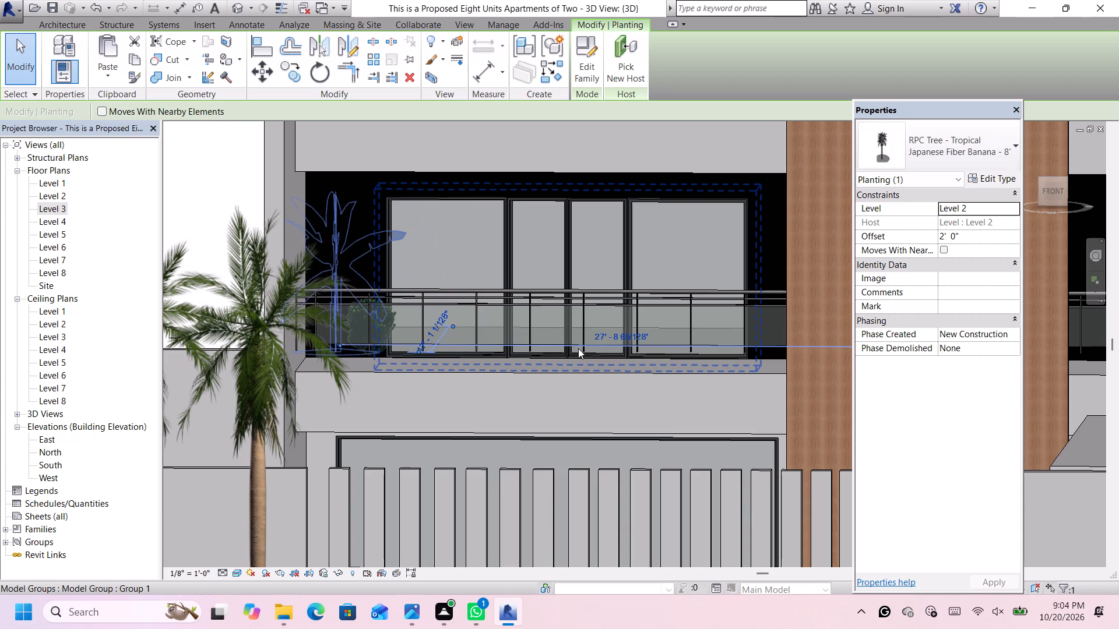
{"action": "key", "text": "Right"}
{"action": "key", "text": "Right"}
{"action": "key", "text": "Right"}
{"action": "key", "text": "Right"}
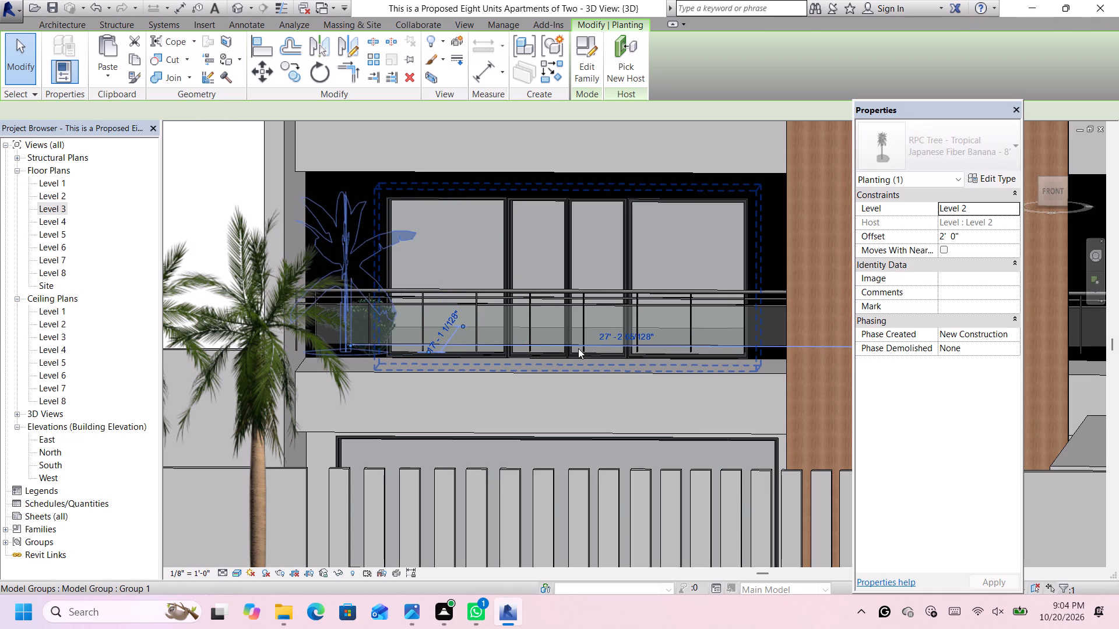
Nudge the Japanese Fiber Banana forward from the balcony's back wall toward the railing, beside the shrub, and deselect it.
{"action": "key", "text": "Down"}
{"action": "key", "text": "Down"}
{"action": "key", "text": "Down"}
{"action": "key", "text": "Down"}
{"action": "key", "text": "Down"}
{"action": "key", "text": "Down"}
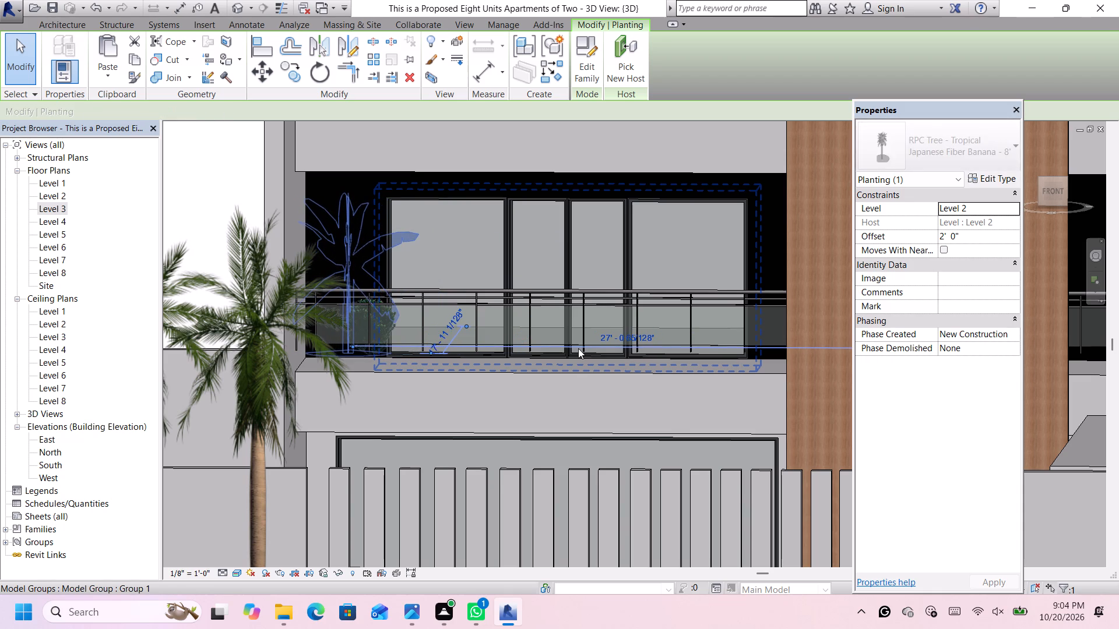
{"action": "key", "text": "Down"}
{"action": "key", "text": "Down"}
{"action": "key", "text": "Down"}
{"action": "key", "text": "Down"}
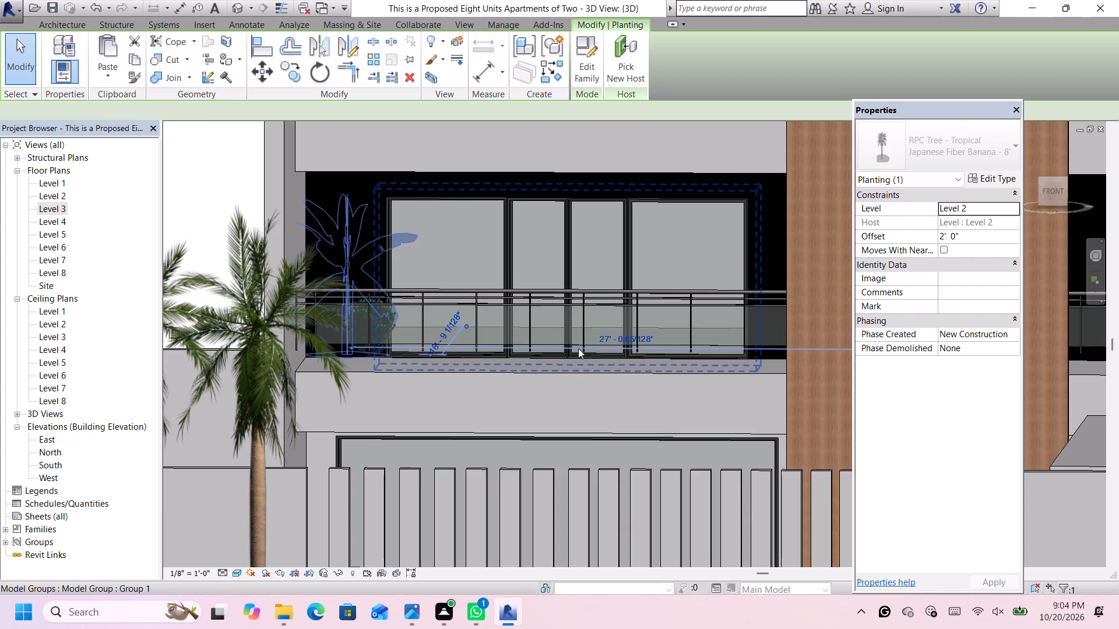
{"action": "key", "text": "Down"}
{"action": "key", "text": "Down"}
{"action": "scroll", "coordinate": [539, 374], "scroll_direction": "down", "scroll_amount": 4}
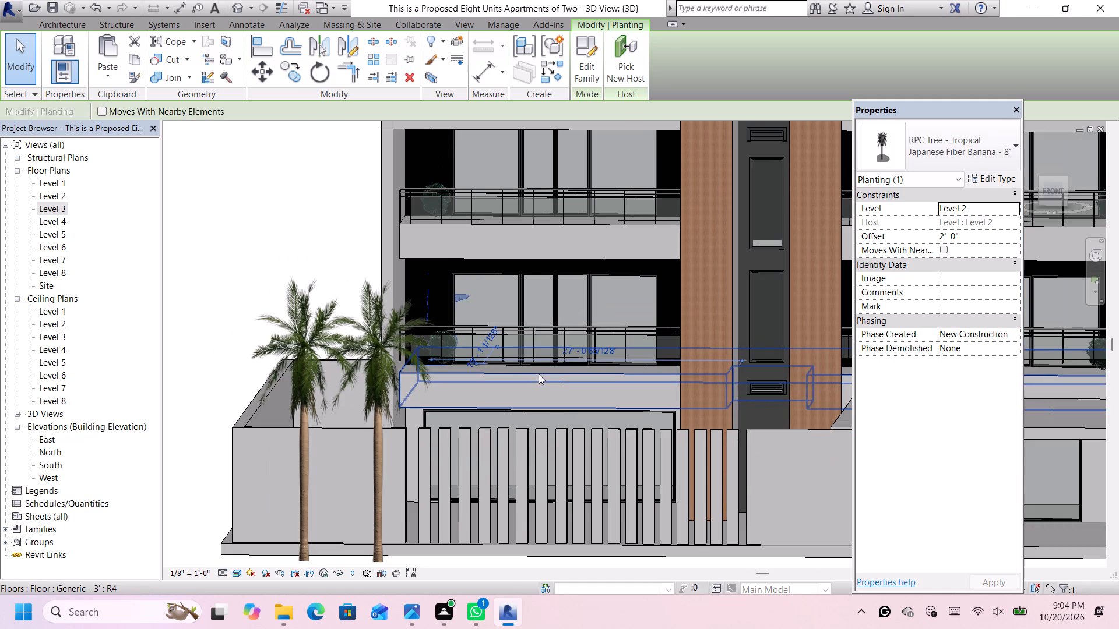
{"action": "scroll", "coordinate": [452, 340], "scroll_direction": "up", "scroll_amount": 7}
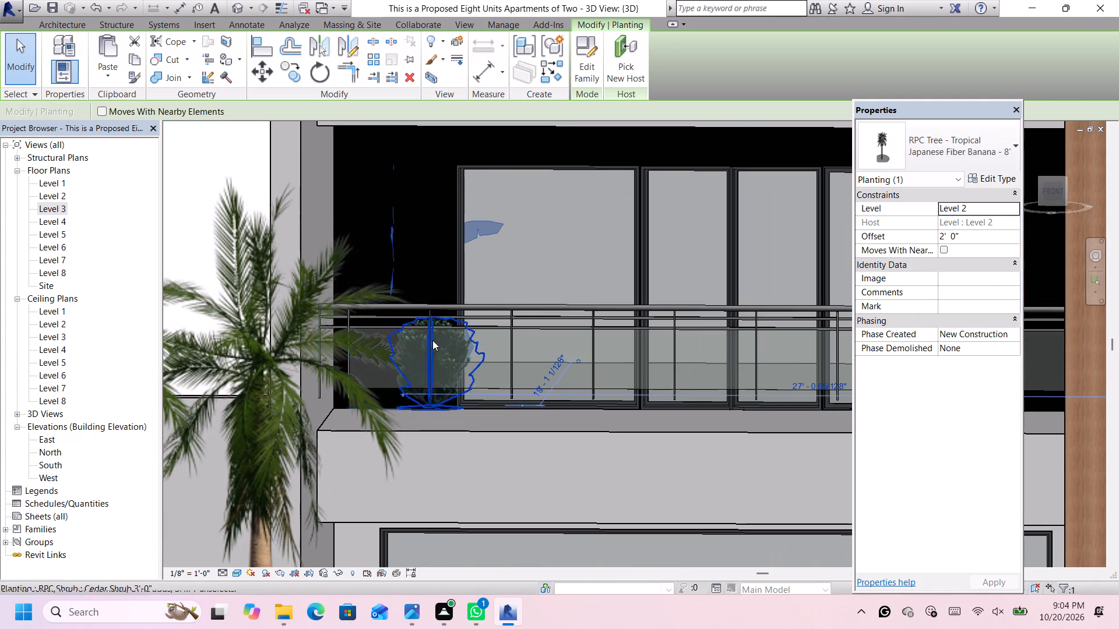
{"action": "left_click", "coordinate": [389, 291]}
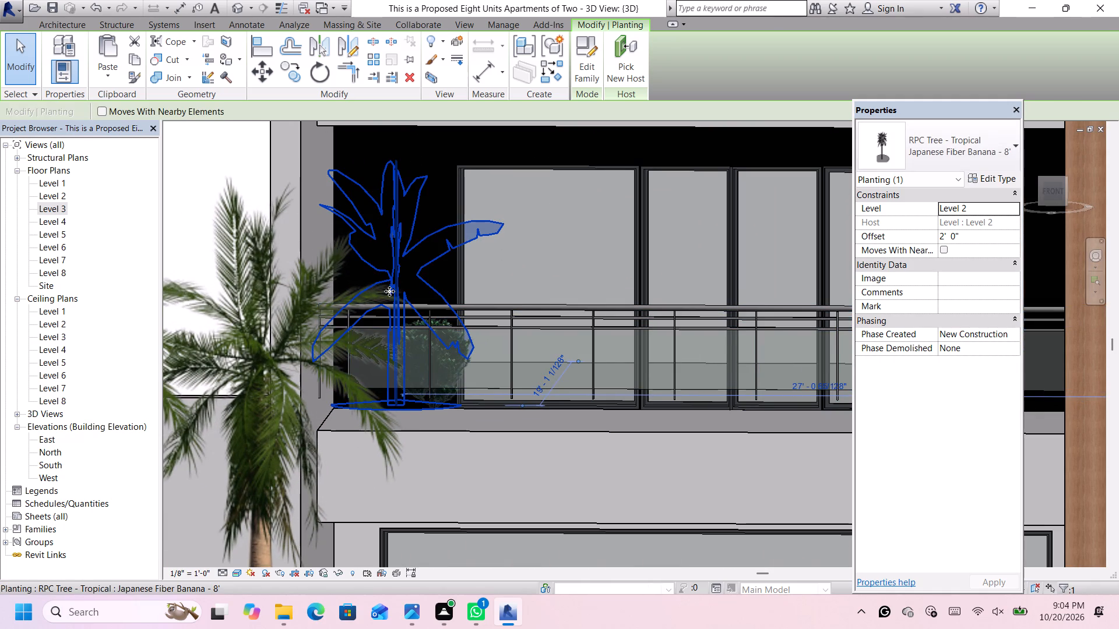
{"action": "key", "text": "Down"}
{"action": "key", "text": "Down"}
{"action": "key", "text": "Down"}
{"action": "key", "text": "Down"}
{"action": "key", "text": "Down"}
{"action": "key", "text": "Down"}
{"action": "key", "text": "Down"}
{"action": "key", "text": "Down"}
{"action": "key", "text": "Down"}
{"action": "key", "text": "Down"}
{"action": "key", "text": "Down"}
{"action": "key", "text": "Down"}
{"action": "key", "text": "Down"}
{"action": "key", "text": "Down"}
{"action": "key", "text": "Down"}
{"action": "key", "text": "Down"}
{"action": "key", "text": "Down"}
{"action": "key", "text": "Down"}
{"action": "key", "text": "Down"}
{"action": "key", "text": "Down"}
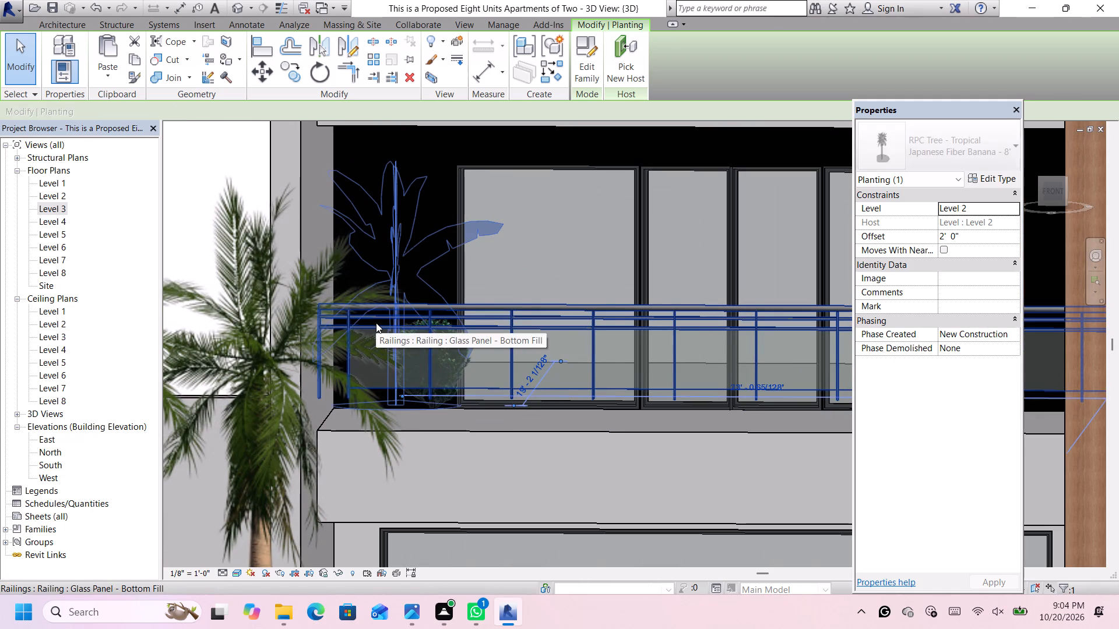
{"action": "key", "text": "Down"}
{"action": "key", "text": "Down"}
{"action": "key", "text": "Down"}
{"action": "key", "text": "Down"}
{"action": "key", "text": "Down"}
{"action": "key", "text": "Down"}
{"action": "key", "text": "Down"}
{"action": "key", "text": "Down"}
{"action": "key", "text": "Down"}
{"action": "key", "text": "Down"}
{"action": "key", "text": "Down"}
{"action": "key", "text": "Down"}
{"action": "key", "text": "Down"}
{"action": "key", "text": "Down"}
{"action": "key", "text": "Down"}
{"action": "key", "text": "Down"}
{"action": "key", "text": "Down"}
{"action": "key", "text": "Down"}
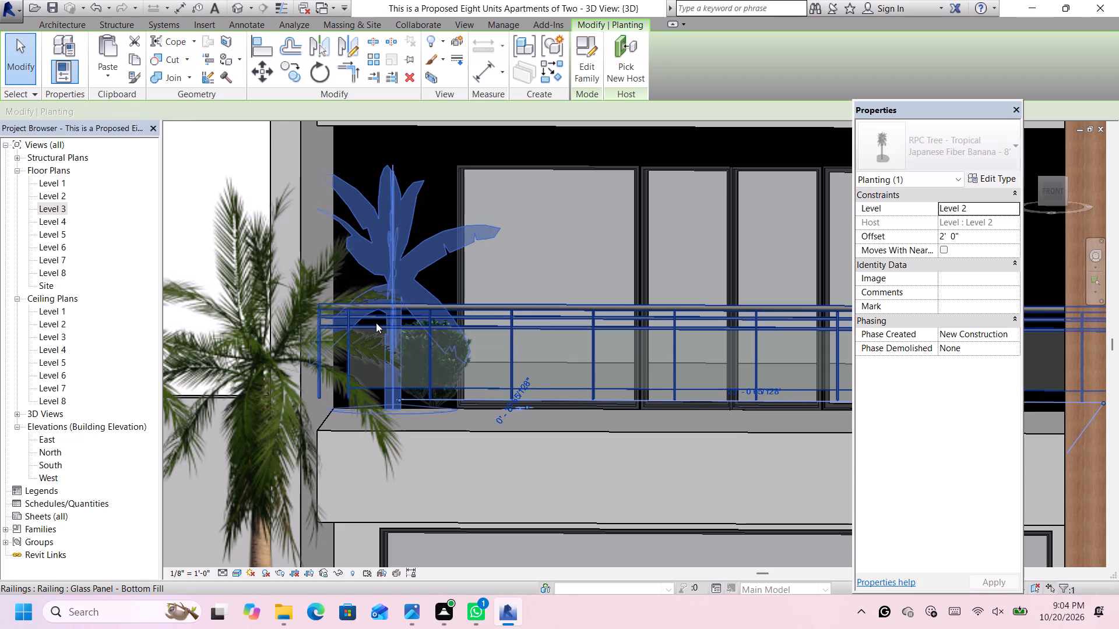
{"action": "key", "text": "Down"}
{"action": "key", "text": "Down"}
{"action": "key", "text": "Down"}
{"action": "key", "text": "Down"}
{"action": "key", "text": "Down"}
{"action": "key", "text": "Down"}
{"action": "key", "text": "Down"}
{"action": "key", "text": "Down"}
{"action": "key", "text": "Down"}
{"action": "key", "text": "Down"}
{"action": "key", "text": "Down"}
{"action": "key", "text": "Down"}
{"action": "key", "text": "Down"}
{"action": "key", "text": "Down"}
{"action": "key", "text": "Down"}
{"action": "key", "text": "Down"}
{"action": "key", "text": "Down"}
{"action": "key", "text": "Down"}
{"action": "key", "text": "Down"}
{"action": "key", "text": "Down"}
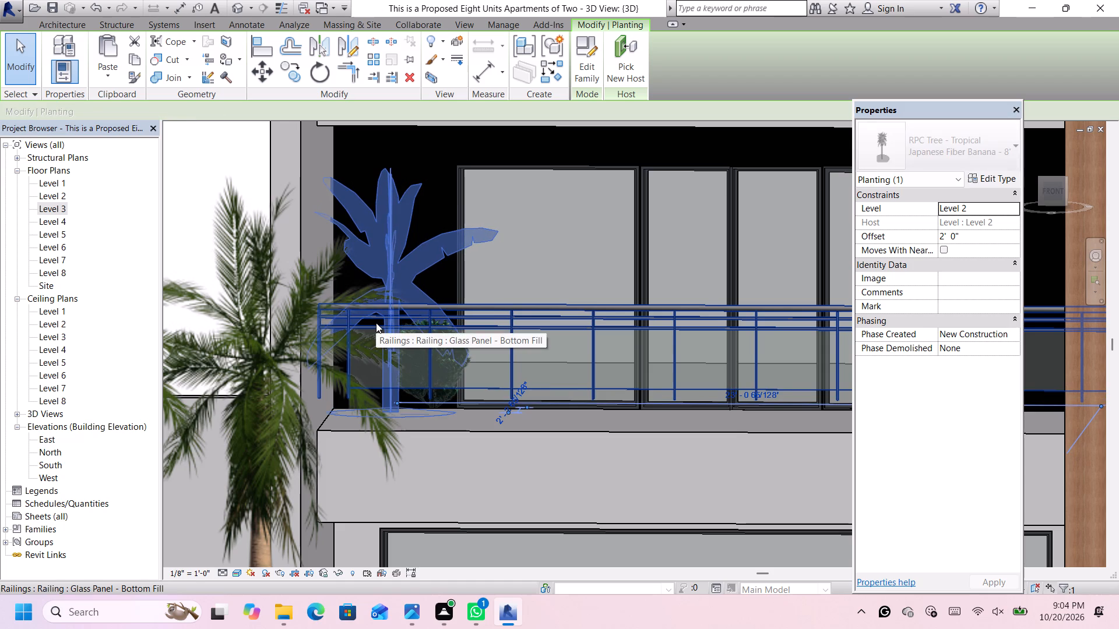
{"action": "scroll", "coordinate": [376, 324], "scroll_direction": "down", "scroll_amount": 4}
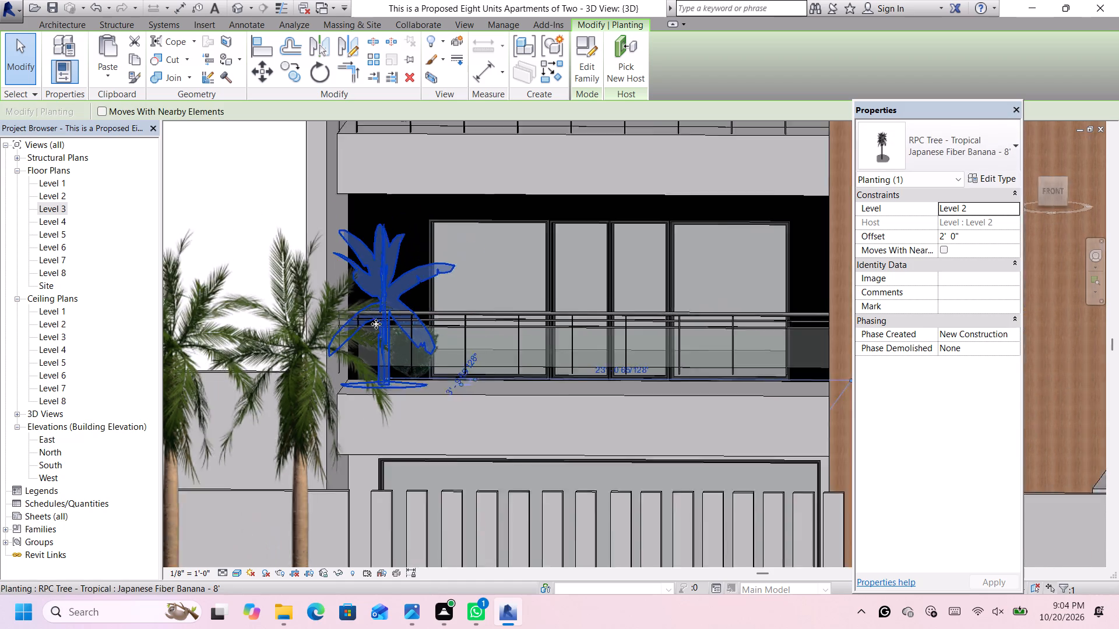
{"action": "scroll", "coordinate": [376, 324], "scroll_direction": "down", "scroll_amount": 6}
{"action": "left_click", "coordinate": [301, 229]}
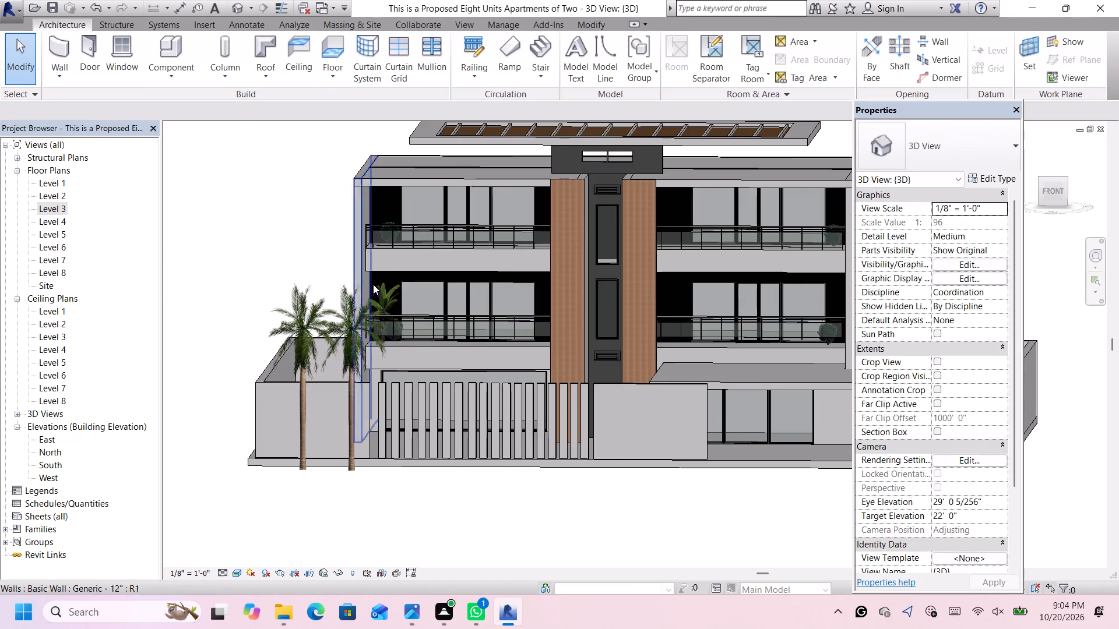
Nudge the Cuban Royal Palm nearest the slatted gate back from outside the front fence, past the boundary wall into the yard toward the building.
{"action": "scroll", "coordinate": [374, 289], "scroll_direction": "up", "scroll_amount": 2}
{"action": "left_click", "coordinate": [342, 377]}
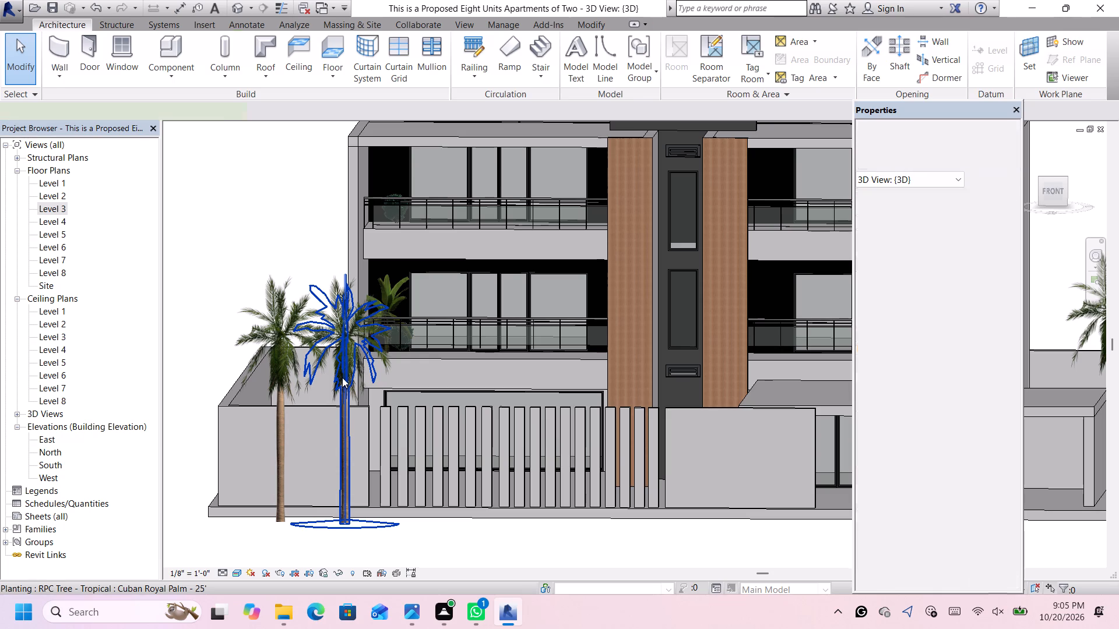
{"action": "key", "text": "Up"}
{"action": "key", "text": "Up"}
{"action": "key", "text": "Up"}
{"action": "key", "text": "Up"}
{"action": "key", "text": "Up"}
{"action": "key", "text": "Up"}
{"action": "key", "text": "Up"}
{"action": "key", "text": "Up"}
{"action": "key", "text": "Up"}
{"action": "key", "text": "Up"}
{"action": "key", "text": "Up"}
{"action": "key", "text": "Up"}
{"action": "key", "text": "Up"}
{"action": "key", "text": "Up"}
{"action": "key", "text": "Up"}
{"action": "key", "text": "Up"}
{"action": "key", "text": "Up"}
{"action": "key", "text": "Up"}
{"action": "key", "text": "Up"}
{"action": "key", "text": "Up"}
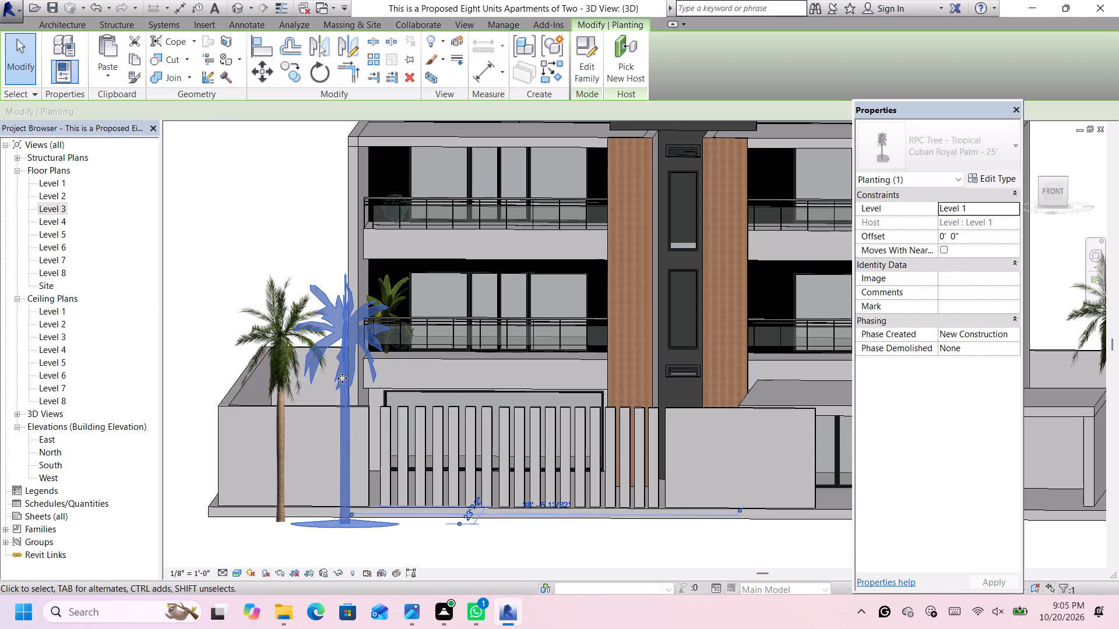
{"action": "key", "text": "Up"}
{"action": "key", "text": "Up"}
{"action": "key", "text": "Up"}
{"action": "key", "text": "Up"}
{"action": "key", "text": "Up"}
{"action": "key", "text": "Up"}
{"action": "key", "text": "Up"}
{"action": "key", "text": "Up"}
{"action": "key", "text": "Up"}
{"action": "key", "text": "Up"}
{"action": "key", "text": "Up"}
{"action": "key", "text": "Up"}
{"action": "key", "text": "Up"}
{"action": "key", "text": "Up"}
{"action": "key", "text": "Up"}
{"action": "key", "text": "Up"}
{"action": "key", "text": "Up"}
{"action": "key", "text": "Up"}
{"action": "key", "text": "Up"}
{"action": "key", "text": "Up"}
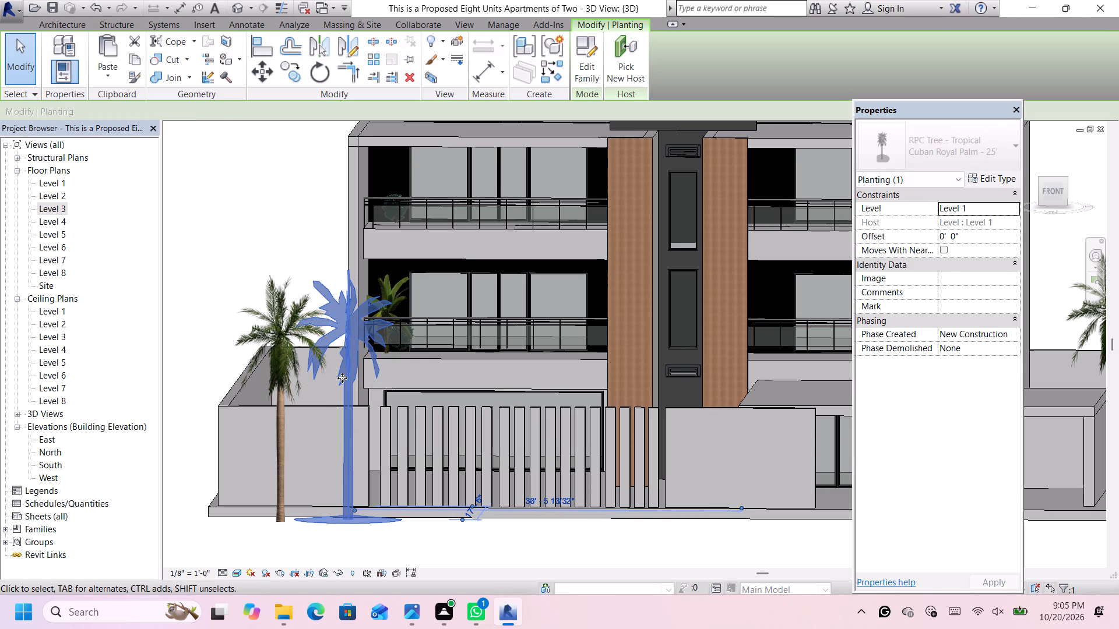
{"action": "key", "text": "Up"}
{"action": "key", "text": "Up"}
{"action": "key", "text": "Up"}
{"action": "key", "text": "Up"}
{"action": "key", "text": "Up"}
{"action": "key", "text": "Up"}
{"action": "key", "text": "Up"}
{"action": "key", "text": "Up"}
{"action": "key", "text": "Up"}
{"action": "key", "text": "Up"}
{"action": "key", "text": "Up"}
{"action": "key", "text": "Up"}
{"action": "key", "text": "Up"}
{"action": "key", "text": "Up"}
{"action": "key", "text": "Up"}
{"action": "key", "text": "Up"}
{"action": "key", "text": "Up"}
{"action": "key", "text": "Up"}
{"action": "key", "text": "Up"}
{"action": "key", "text": "Up"}
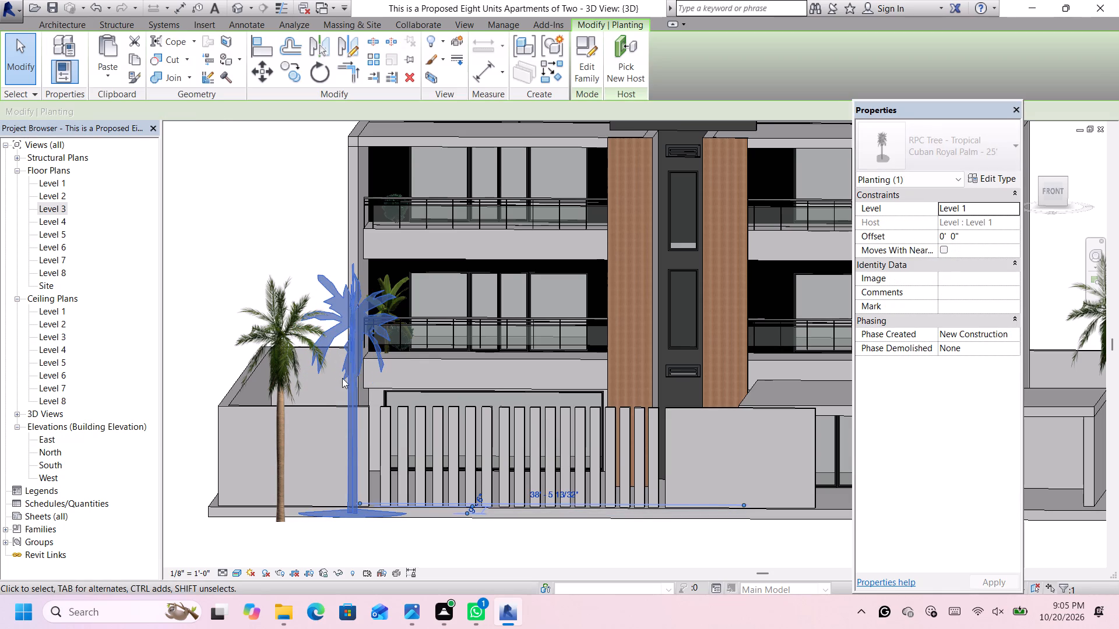
{"action": "key", "text": "Up"}
{"action": "key", "text": "Up"}
{"action": "key", "text": "Up"}
{"action": "key", "text": "Up"}
{"action": "key", "text": "Up"}
{"action": "key", "text": "Up"}
{"action": "key", "text": "Up"}
{"action": "key", "text": "Up"}
{"action": "key", "text": "Up"}
{"action": "key", "text": "Up"}
{"action": "key", "text": "Up"}
{"action": "key", "text": "Up"}
{"action": "key", "text": "Up"}
{"action": "key", "text": "Up"}
{"action": "key", "text": "Up"}
{"action": "key", "text": "Up"}
{"action": "key", "text": "Up"}
{"action": "key", "text": "Up"}
{"action": "key", "text": "Up"}
{"action": "key", "text": "Up"}
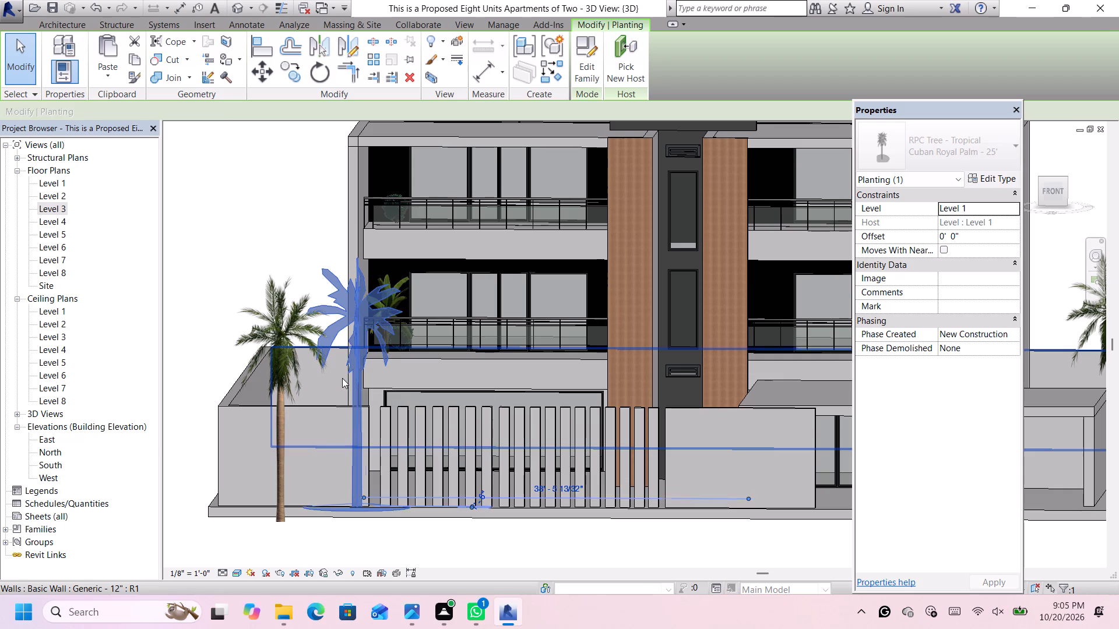
{"action": "key", "text": "Up"}
{"action": "key", "text": "Up"}
{"action": "key", "text": "Up"}
{"action": "key", "text": "Up"}
{"action": "key", "text": "Up"}
{"action": "key", "text": "Up"}
{"action": "key", "text": "Up"}
{"action": "key", "text": "Up"}
{"action": "key", "text": "Up"}
{"action": "key", "text": "Up"}
{"action": "key", "text": "Up"}
{"action": "key", "text": "Up"}
{"action": "key", "text": "Up"}
{"action": "key", "text": "Up"}
{"action": "key", "text": "Up"}
{"action": "key", "text": "Up"}
{"action": "key", "text": "Up"}
{"action": "key", "text": "Up"}
{"action": "key", "text": "Up"}
{"action": "key", "text": "Up"}
{"action": "key", "text": "Up"}
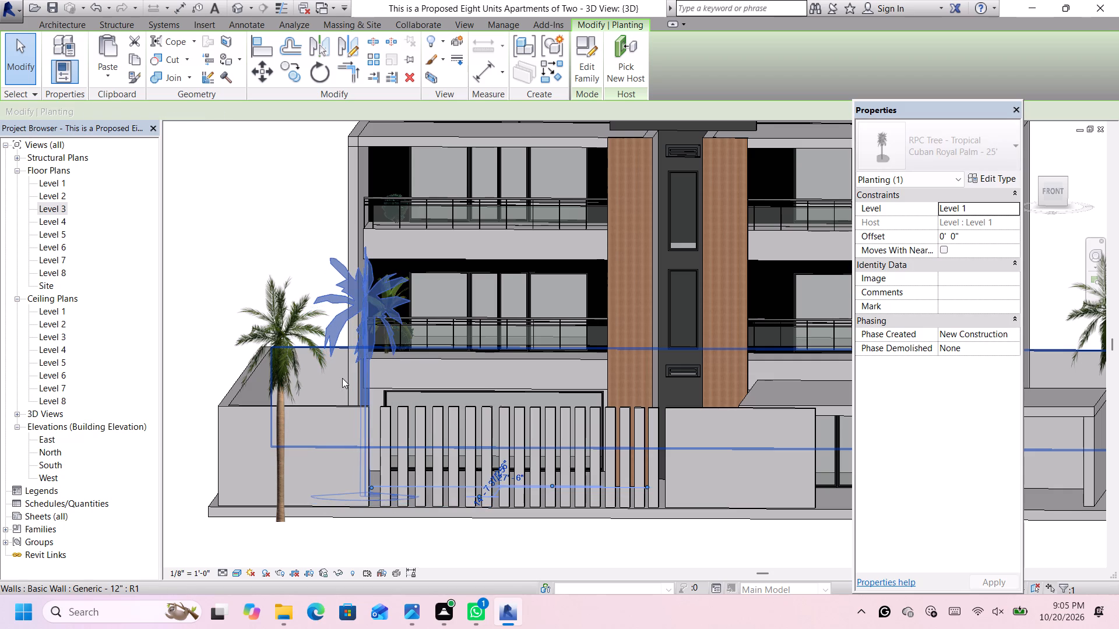
{"action": "key", "text": "Up"}
{"action": "key", "text": "Up"}
{"action": "key", "text": "Up"}
{"action": "key", "text": "Up"}
{"action": "key", "text": "Up"}
{"action": "key", "text": "Up"}
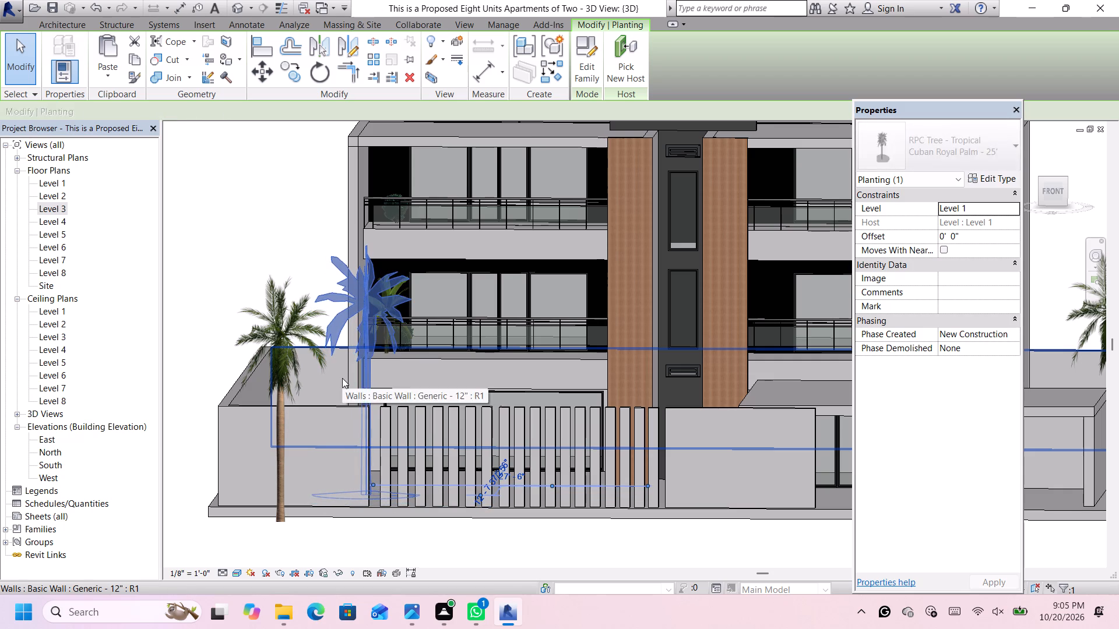
{"action": "key", "text": "Up"}
{"action": "key", "text": "Up"}
{"action": "key", "text": "Up"}
{"action": "key", "text": "Up"}
{"action": "key", "text": "Up"}
{"action": "key", "text": "Up"}
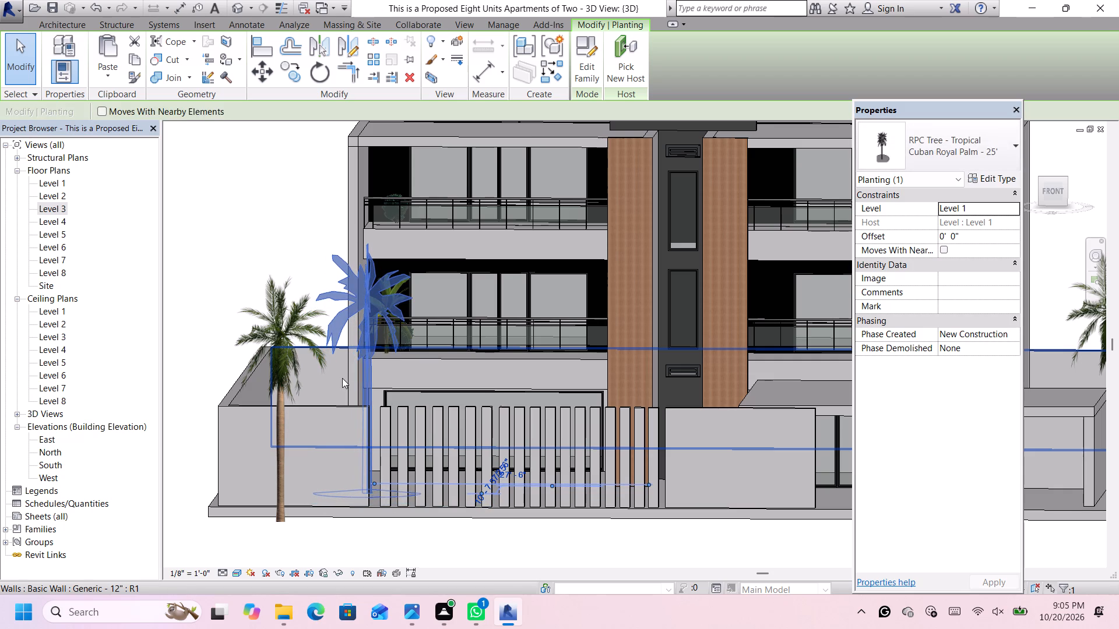
{"action": "key", "text": "Up"}
{"action": "key", "text": "Up"}
{"action": "key", "text": "Up"}
{"action": "key", "text": "Up"}
{"action": "key", "text": "Up"}
{"action": "key", "text": "Up"}
{"action": "key", "text": "Up"}
{"action": "key", "text": "Up"}
{"action": "key", "text": "Up"}
{"action": "key", "text": "Up"}
{"action": "key", "text": "Up"}
{"action": "key", "text": "Up"}
{"action": "key", "text": "Up"}
{"action": "key", "text": "Up"}
{"action": "key", "text": "Up"}
{"action": "key", "text": "Up"}
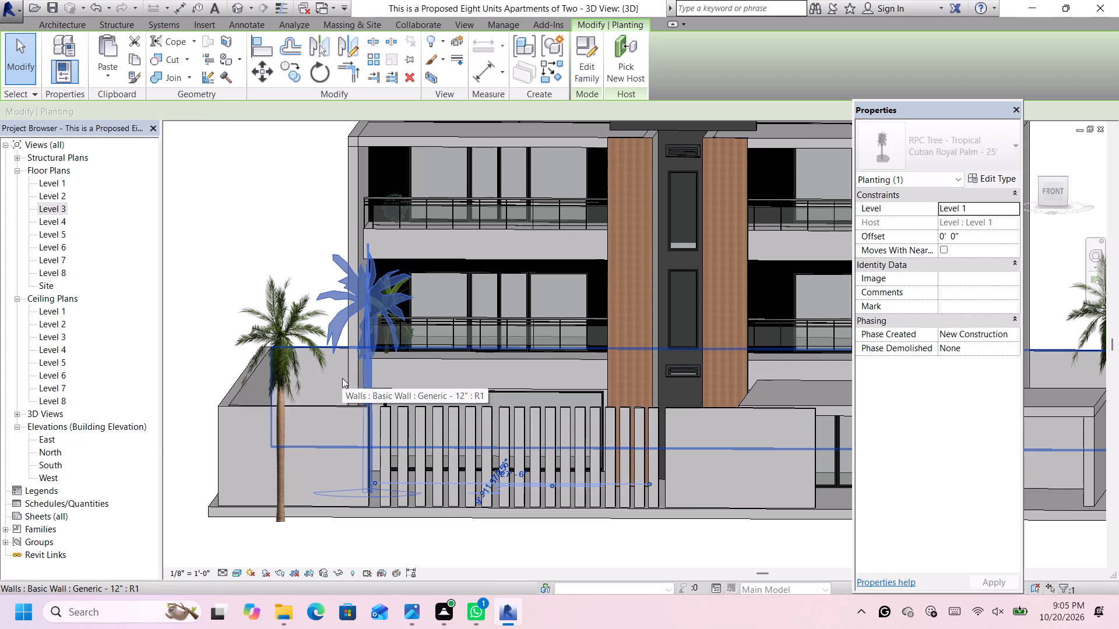
{"action": "key", "text": "Up"}
{"action": "key", "text": "Up"}
{"action": "key", "text": "Up"}
{"action": "key", "text": "Up"}
{"action": "key", "text": "Up"}
{"action": "key", "text": "Up"}
{"action": "key", "text": "Up"}
{"action": "key", "text": "Up"}
{"action": "key", "text": "Up"}
{"action": "key", "text": "Up"}
{"action": "key", "text": "Up"}
{"action": "key", "text": "Up"}
{"action": "key", "text": "Up"}
{"action": "key", "text": "Up"}
{"action": "key", "text": "Up"}
{"action": "key", "text": "Up"}
{"action": "key", "text": "Up"}
{"action": "key", "text": "Up"}
{"action": "key", "text": "Up"}
{"action": "key", "text": "Up"}
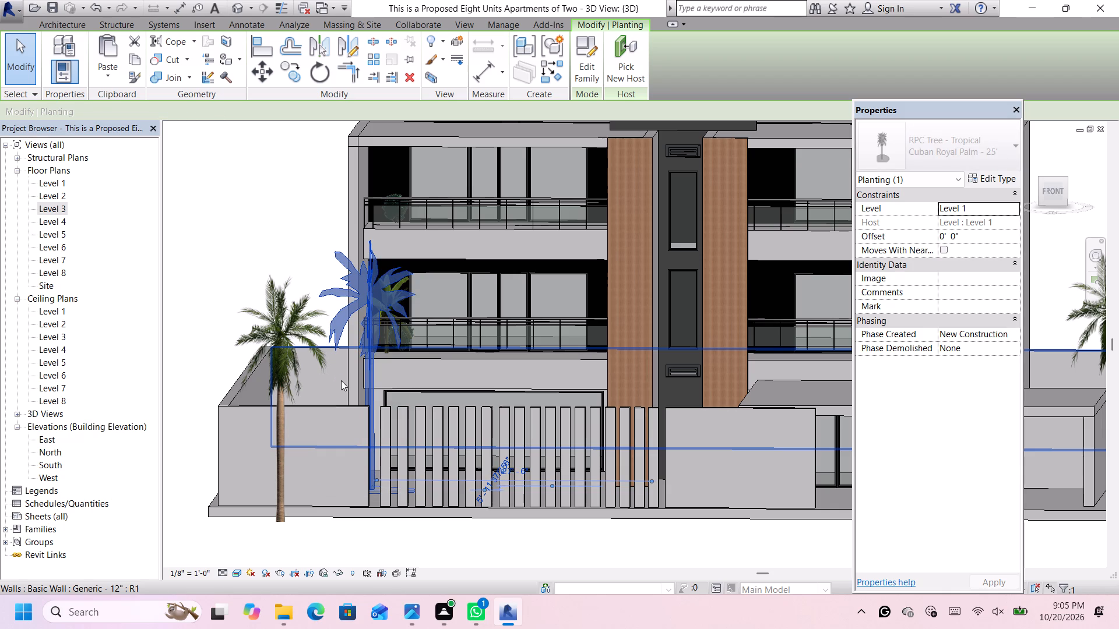
Shift the selected Cuban Royal Palm sideways behind the slatted gate, about 20' from the central bay, clear of the balcony banana plant, and deselect it.
{"action": "key", "text": "Right"}
{"action": "key", "text": "Right"}
{"action": "key", "text": "Right"}
{"action": "key", "text": "Right"}
{"action": "key", "text": "Right"}
{"action": "key", "text": "Right"}
{"action": "key", "text": "Right"}
{"action": "key", "text": "Right"}
{"action": "key", "text": "Right"}
{"action": "key", "text": "Right"}
{"action": "key", "text": "Right"}
{"action": "key", "text": "Right"}
{"action": "key", "text": "Right"}
{"action": "key", "text": "Right"}
{"action": "key", "text": "Right"}
{"action": "key", "text": "Right"}
{"action": "key", "text": "Right"}
{"action": "key", "text": "Right"}
{"action": "key", "text": "Right"}
{"action": "key", "text": "Right"}
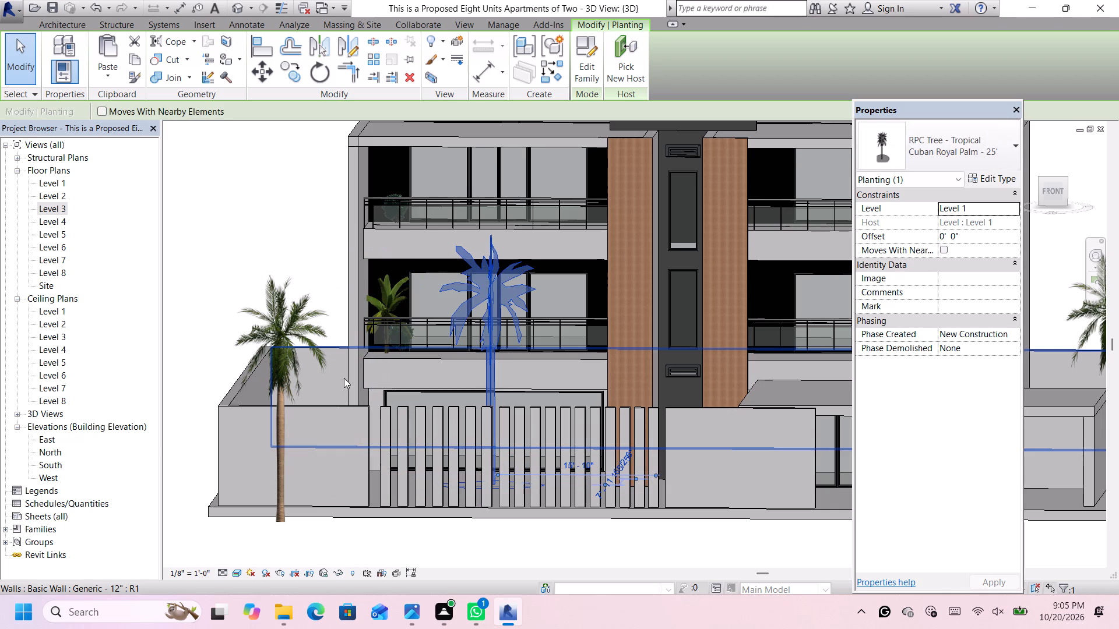
{"action": "key", "text": "Left"}
{"action": "key", "text": "Left"}
{"action": "key", "text": "Left"}
{"action": "key", "text": "Left"}
{"action": "key", "text": "Left"}
{"action": "key", "text": "Left"}
{"action": "key", "text": "Left"}
{"action": "key", "text": "Left"}
{"action": "key", "text": "Left"}
{"action": "key", "text": "Left"}
{"action": "key", "text": "Left"}
{"action": "key", "text": "Left"}
{"action": "key", "text": "Left"}
{"action": "key", "text": "Left"}
{"action": "key", "text": "Left"}
{"action": "key", "text": "Left"}
{"action": "key", "text": "Left"}
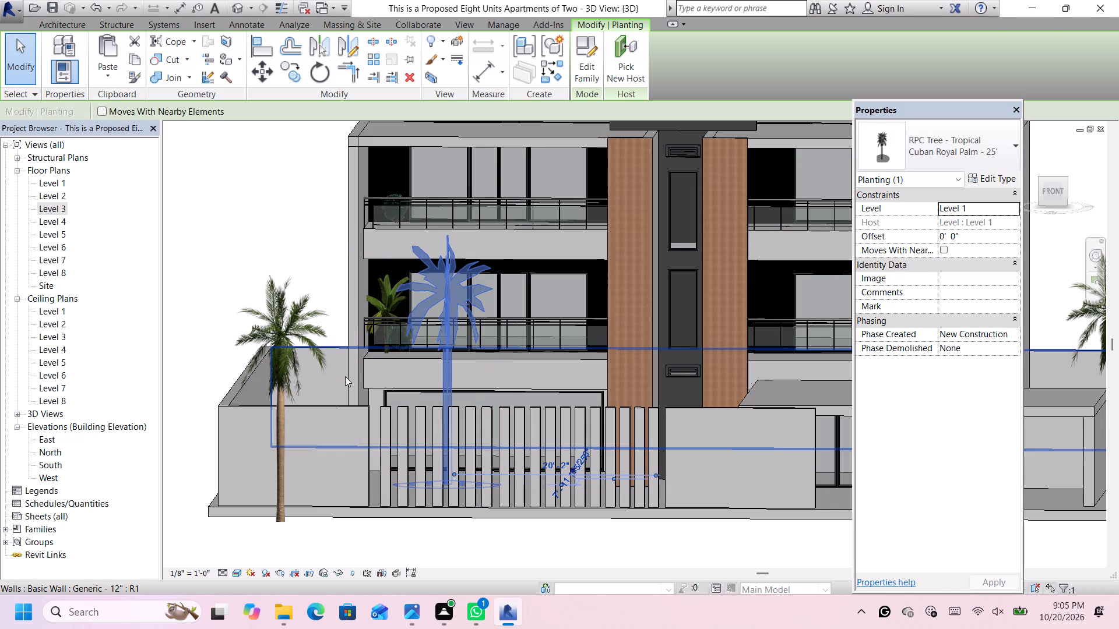
{"action": "left_click", "coordinate": [484, 543]}
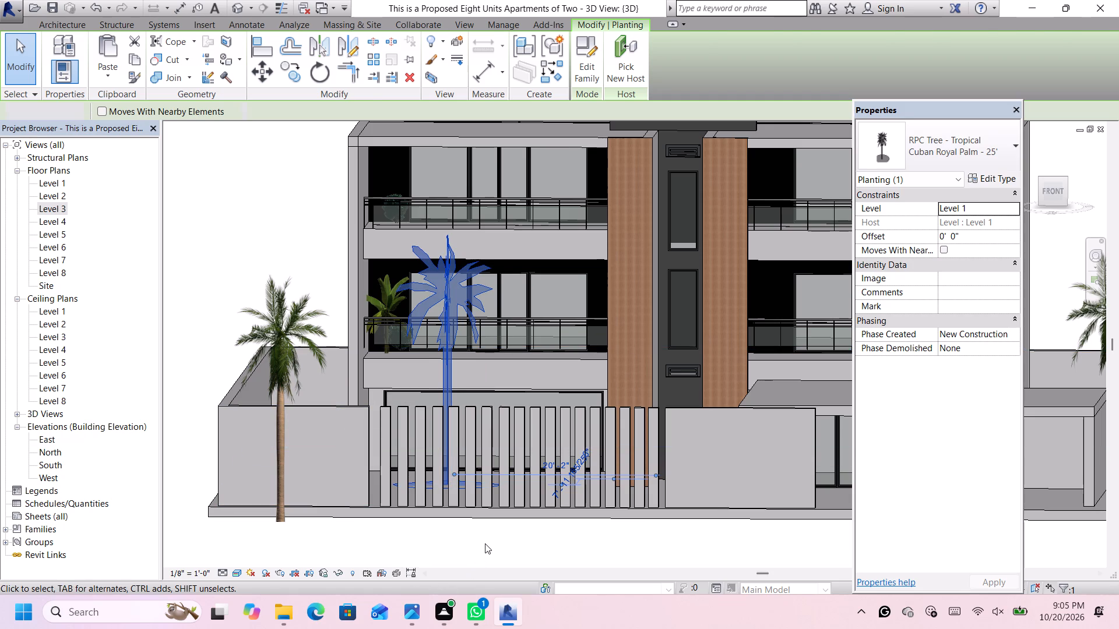
Nudge the outer Cuban Royal Palm in front of the solid boundary wall back past the wall into the yard, toward the building.
{"action": "left_click", "coordinate": [287, 403]}
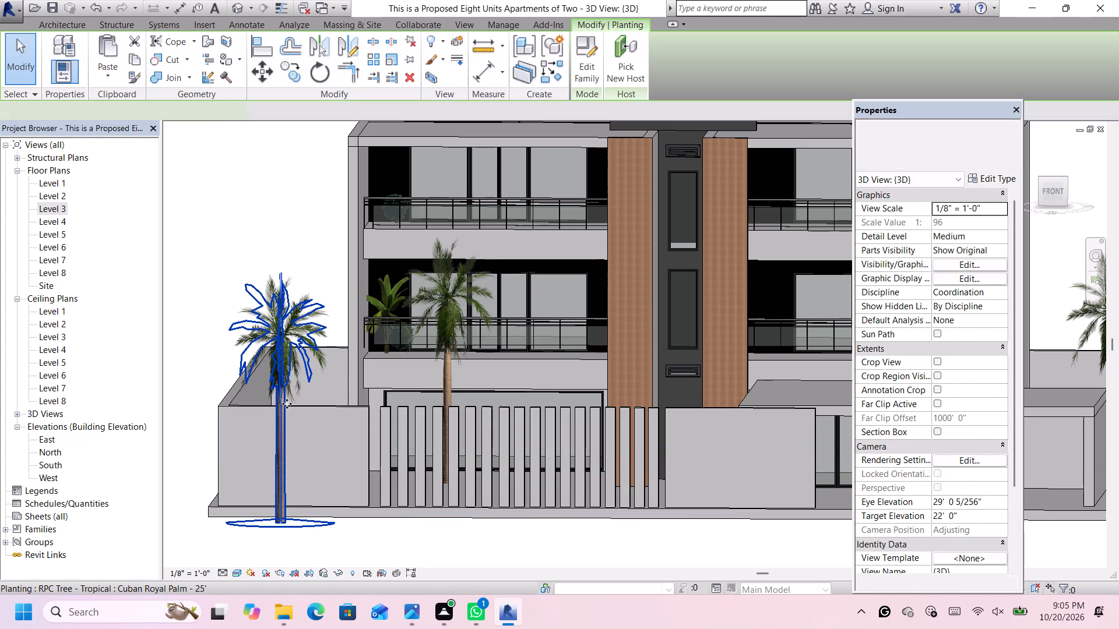
{"action": "key", "text": "Up"}
{"action": "key", "text": "Up"}
{"action": "key", "text": "Up"}
{"action": "key", "text": "Up"}
{"action": "key", "text": "Up"}
{"action": "key", "text": "Up"}
{"action": "key", "text": "Up"}
{"action": "key", "text": "Up"}
{"action": "key", "text": "Up"}
{"action": "key", "text": "Up"}
{"action": "key", "text": "Up"}
{"action": "key", "text": "Up"}
{"action": "key", "text": "Up"}
{"action": "key", "text": "Up"}
{"action": "key", "text": "Up"}
{"action": "key", "text": "Up"}
{"action": "key", "text": "Up"}
{"action": "key", "text": "Up"}
{"action": "key", "text": "Up"}
{"action": "key", "text": "Up"}
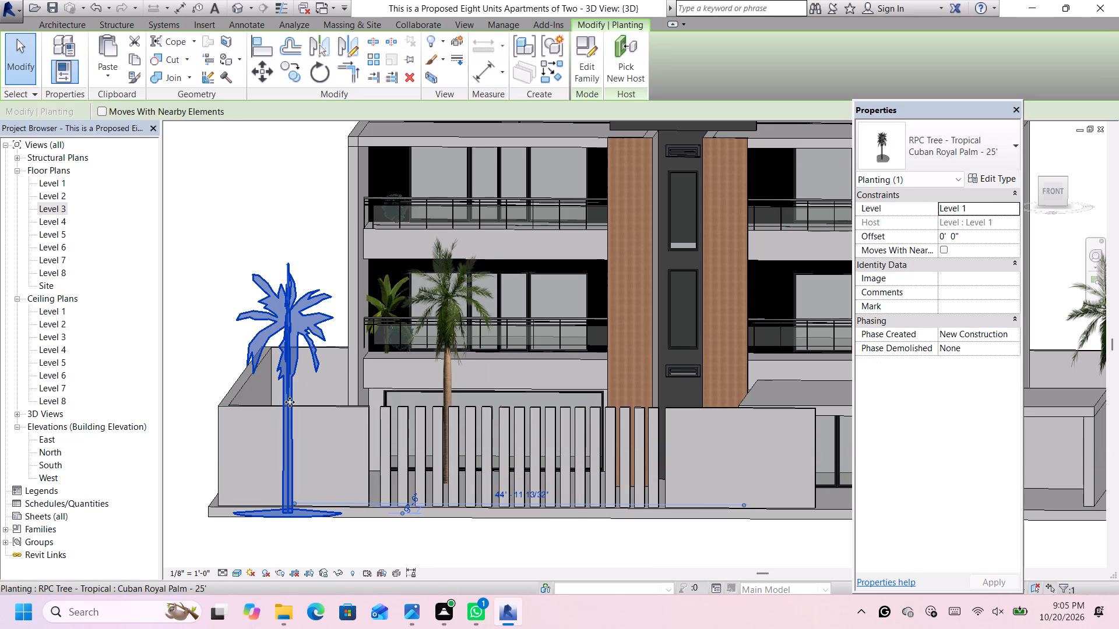
{"action": "key", "text": "Up"}
{"action": "key", "text": "Up"}
{"action": "key", "text": "Up"}
{"action": "key", "text": "Up"}
{"action": "key", "text": "Up"}
{"action": "key", "text": "Up"}
{"action": "key", "text": "Up"}
{"action": "key", "text": "Up"}
{"action": "key", "text": "Up"}
{"action": "key", "text": "Up"}
{"action": "key", "text": "Up"}
{"action": "key", "text": "Up"}
{"action": "key", "text": "Up"}
{"action": "key", "text": "Up"}
{"action": "key", "text": "Up"}
{"action": "key", "text": "Up"}
{"action": "key", "text": "Up"}
{"action": "key", "text": "Up"}
{"action": "key", "text": "Up"}
{"action": "key", "text": "Up"}
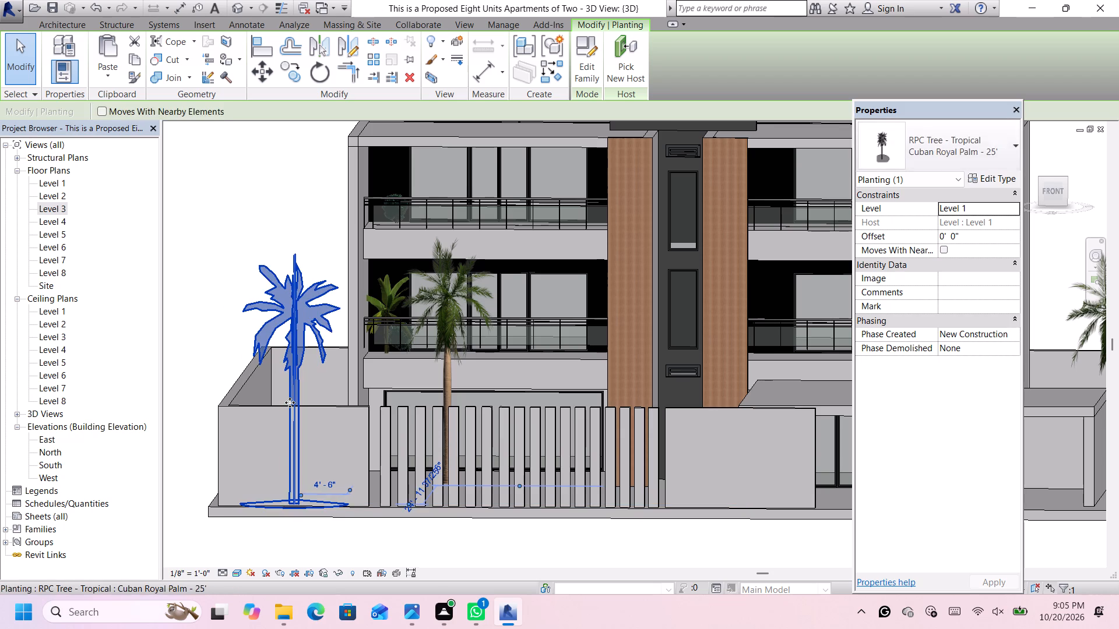
{"action": "key", "text": "Up"}
{"action": "key", "text": "Up"}
{"action": "key", "text": "Up"}
{"action": "key", "text": "Up"}
{"action": "key", "text": "Up"}
{"action": "key", "text": "Up"}
{"action": "key", "text": "Up"}
{"action": "key", "text": "Up"}
{"action": "key", "text": "Up"}
{"action": "key", "text": "Up"}
{"action": "key", "text": "Up"}
{"action": "key", "text": "Up"}
{"action": "key", "text": "Up"}
{"action": "key", "text": "Up"}
{"action": "key", "text": "Up"}
{"action": "key", "text": "Up"}
{"action": "key", "text": "Up"}
{"action": "key", "text": "Up"}
{"action": "key", "text": "Up"}
{"action": "key", "text": "Up"}
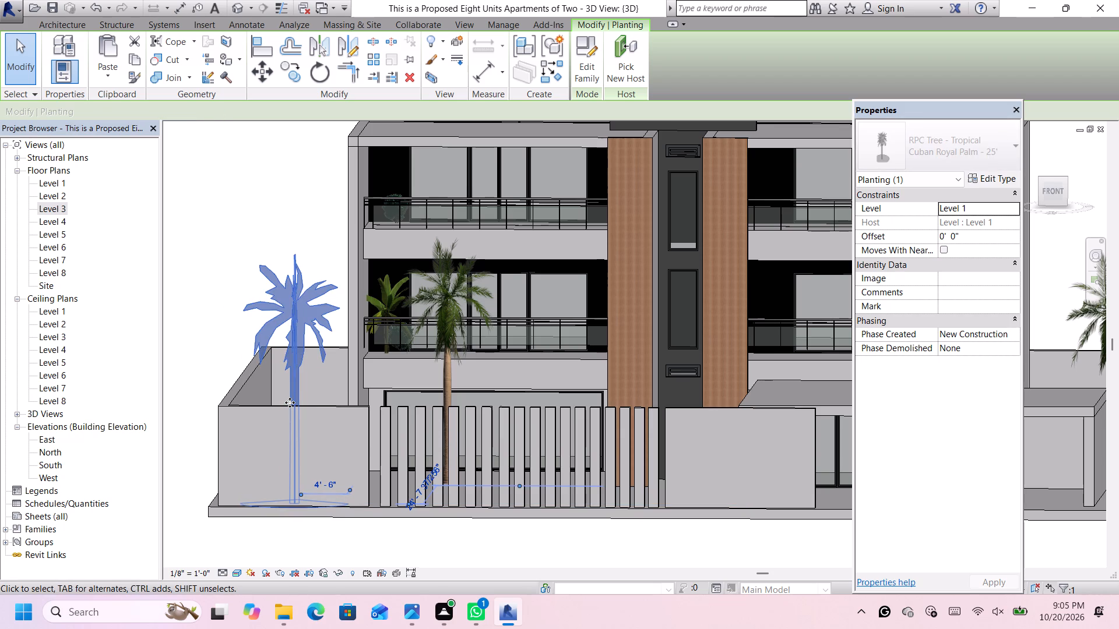
{"action": "key", "text": "Up"}
{"action": "key", "text": "Up"}
{"action": "key", "text": "Up"}
{"action": "key", "text": "Up"}
{"action": "key", "text": "Up"}
{"action": "key", "text": "Up"}
{"action": "key", "text": "Up"}
{"action": "key", "text": "Up"}
{"action": "key", "text": "Up"}
{"action": "key", "text": "Up"}
{"action": "key", "text": "Up"}
{"action": "key", "text": "Up"}
{"action": "key", "text": "Up"}
{"action": "key", "text": "Up"}
{"action": "key", "text": "Up"}
{"action": "key", "text": "Up"}
{"action": "key", "text": "Up"}
{"action": "key", "text": "Up"}
{"action": "key", "text": "Up"}
{"action": "key", "text": "Up"}
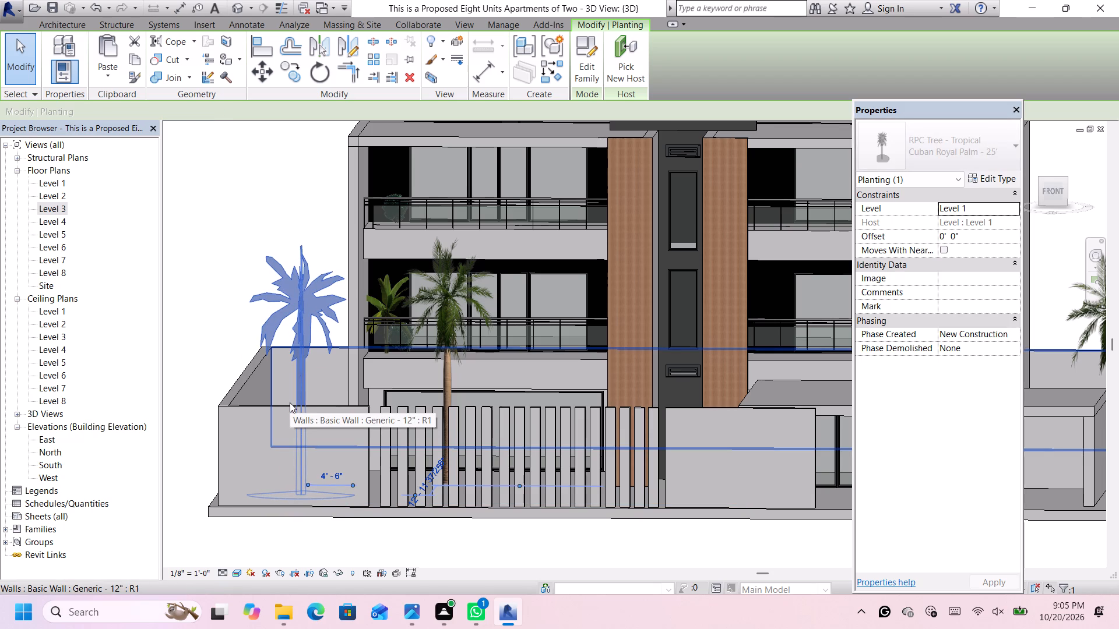
{"action": "key", "text": "Up"}
{"action": "key", "text": "Up"}
{"action": "key", "text": "Up"}
{"action": "key", "text": "Up"}
{"action": "key", "text": "Up"}
{"action": "key", "text": "Up"}
{"action": "key", "text": "Up"}
{"action": "key", "text": "Up"}
{"action": "key", "text": "Up"}
{"action": "key", "text": "Up"}
{"action": "key", "text": "Up"}
{"action": "key", "text": "Up"}
{"action": "key", "text": "Up"}
{"action": "key", "text": "Up"}
{"action": "key", "text": "Up"}
{"action": "key", "text": "Up"}
{"action": "key", "text": "Up"}
{"action": "key", "text": "Up"}
{"action": "key", "text": "Up"}
{"action": "key", "text": "Up"}
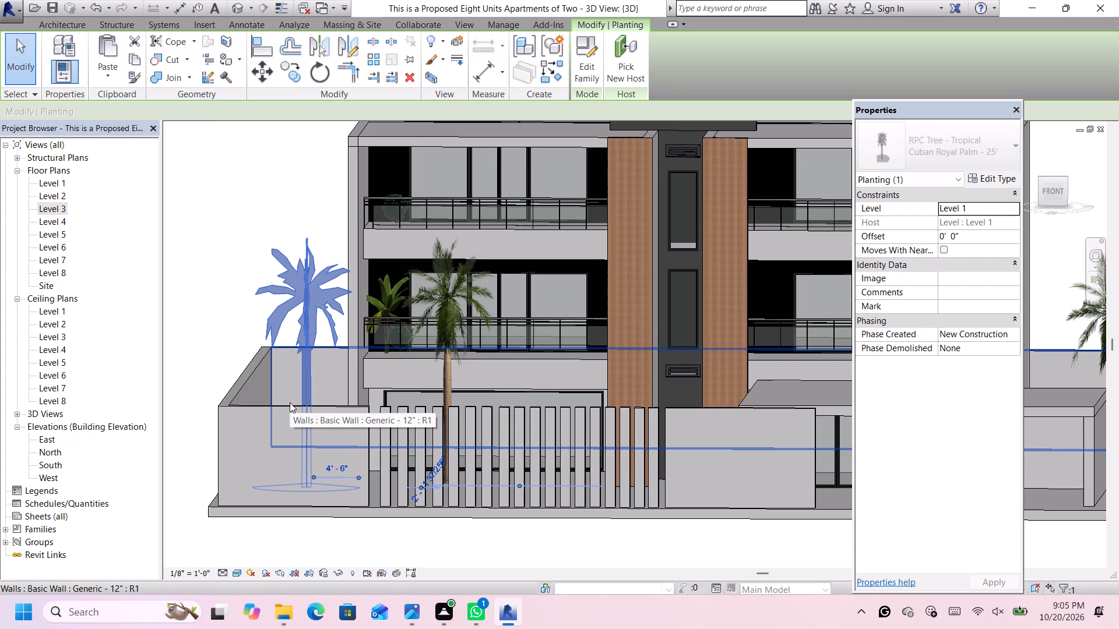
{"action": "key", "text": "Up"}
{"action": "key", "text": "Up"}
{"action": "key", "text": "Up"}
{"action": "key", "text": "Up"}
{"action": "key", "text": "Up"}
{"action": "key", "text": "Up"}
{"action": "key", "text": "Up"}
{"action": "key", "text": "Up"}
{"action": "key", "text": "Up"}
{"action": "key", "text": "Up"}
{"action": "key", "text": "Up"}
{"action": "key", "text": "Up"}
{"action": "key", "text": "Up"}
{"action": "key", "text": "Up"}
{"action": "key", "text": "Up"}
{"action": "key", "text": "Up"}
{"action": "key", "text": "Up"}
{"action": "key", "text": "Up"}
{"action": "key", "text": "Up"}
{"action": "key", "text": "Up"}
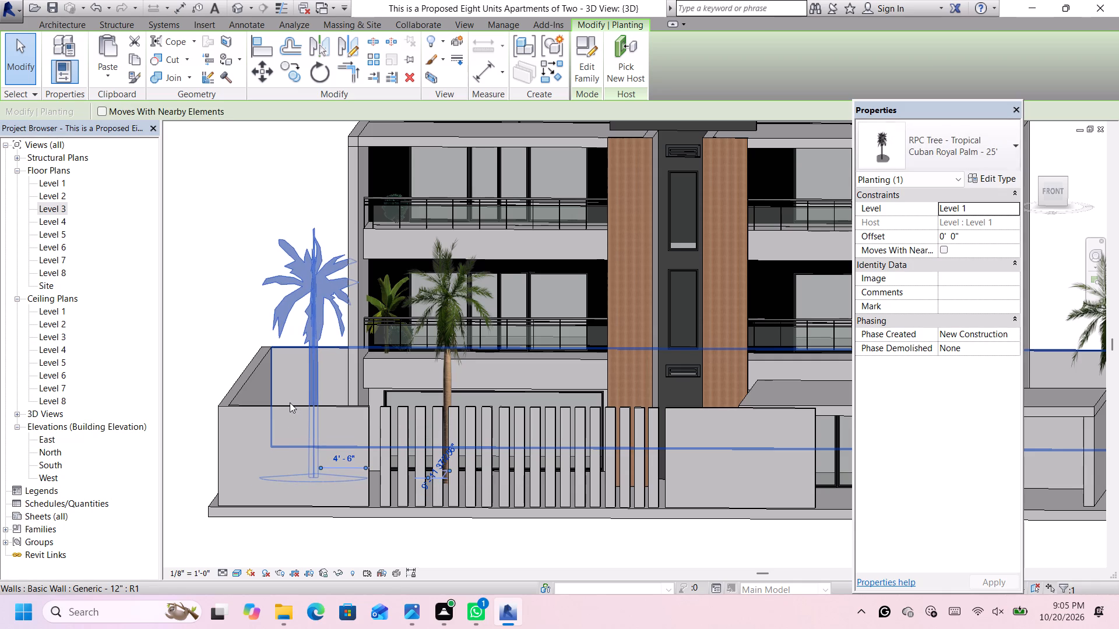
Shift the selected outer Cuban Royal Palm behind the solid boundary wall outward, to about 6'-6" from the building's side.
{"action": "key", "text": "Left"}
{"action": "key", "text": "Left"}
{"action": "key", "text": "Left"}
{"action": "key", "text": "Left"}
{"action": "key", "text": "Left"}
{"action": "key", "text": "Left"}
{"action": "key", "text": "Left"}
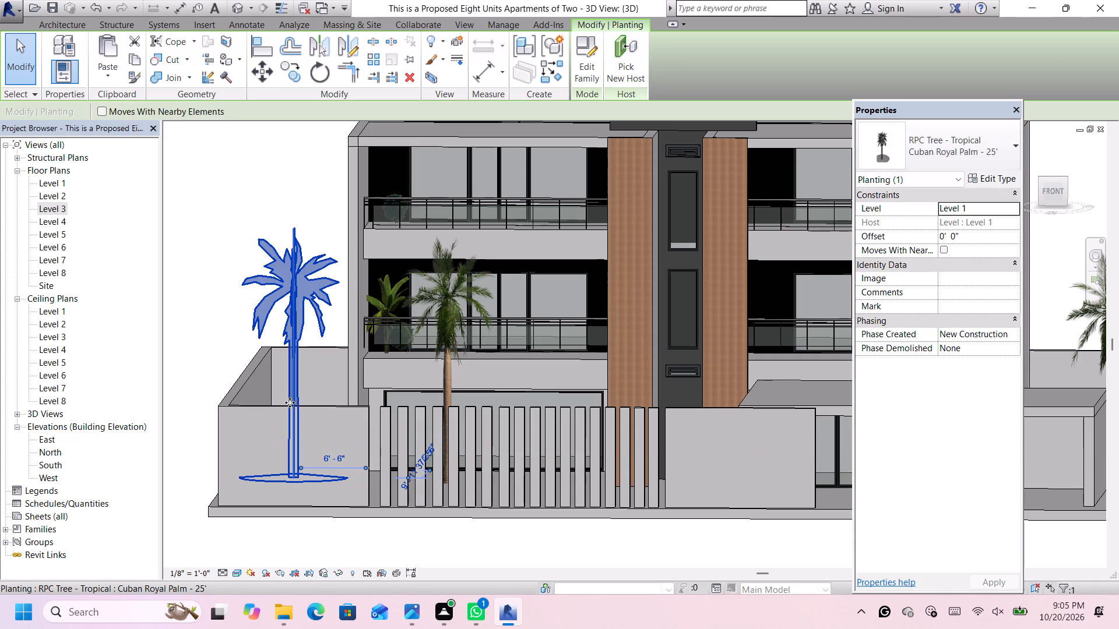
Nudge the same outer palm farther back into the yard behind the solid boundary wall, and deselect it.
{"action": "key", "text": "Up"}
{"action": "key", "text": "Up"}
{"action": "key", "text": "Up"}
{"action": "key", "text": "Up"}
{"action": "key", "text": "Up"}
{"action": "key", "text": "Up"}
{"action": "key", "text": "Up"}
{"action": "key", "text": "Up"}
{"action": "key", "text": "Up"}
{"action": "key", "text": "Up"}
{"action": "key", "text": "Up"}
{"action": "key", "text": "Up"}
{"action": "key", "text": "Up"}
{"action": "key", "text": "Up"}
{"action": "key", "text": "Up"}
{"action": "key", "text": "Up"}
{"action": "key", "text": "Up"}
{"action": "key", "text": "Up"}
{"action": "key", "text": "Up"}
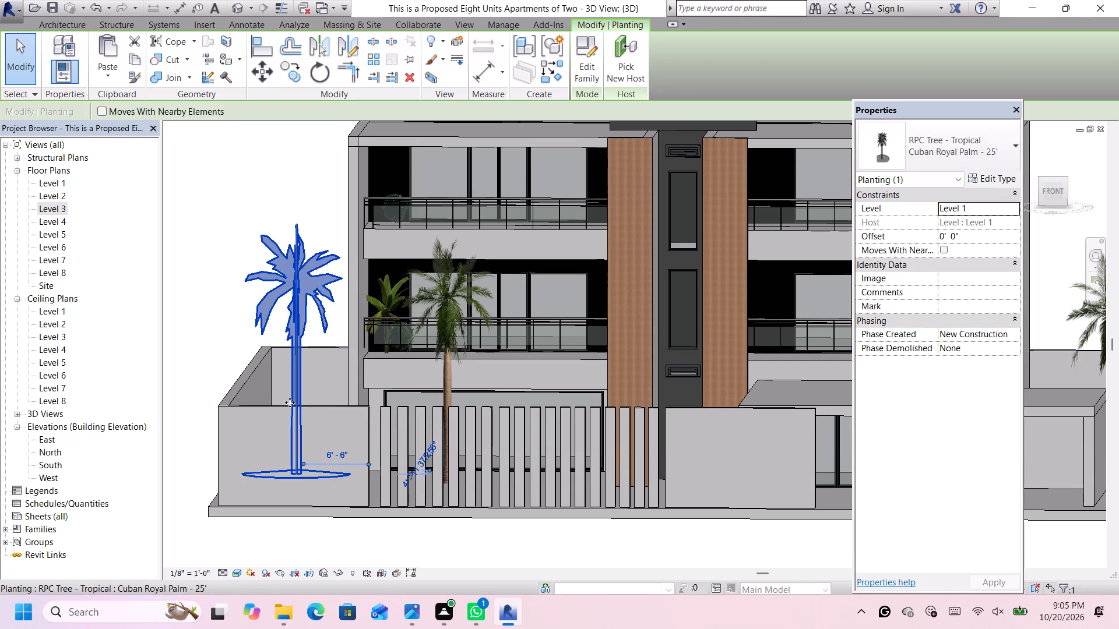
{"action": "key", "text": "Up"}
{"action": "left_click", "coordinate": [188, 353]}
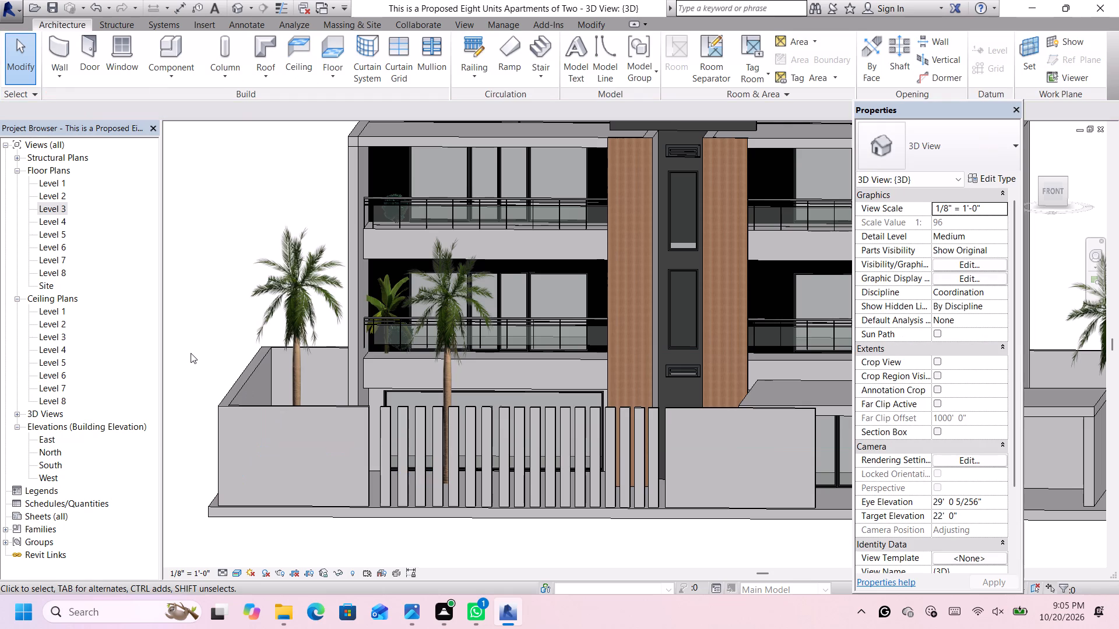
Shift the Cuban Royal Palm at the opposite end of the front outward, to about 2' from the side boundary wall.
{"action": "scroll", "coordinate": [426, 318], "scroll_direction": "down", "scroll_amount": 9}
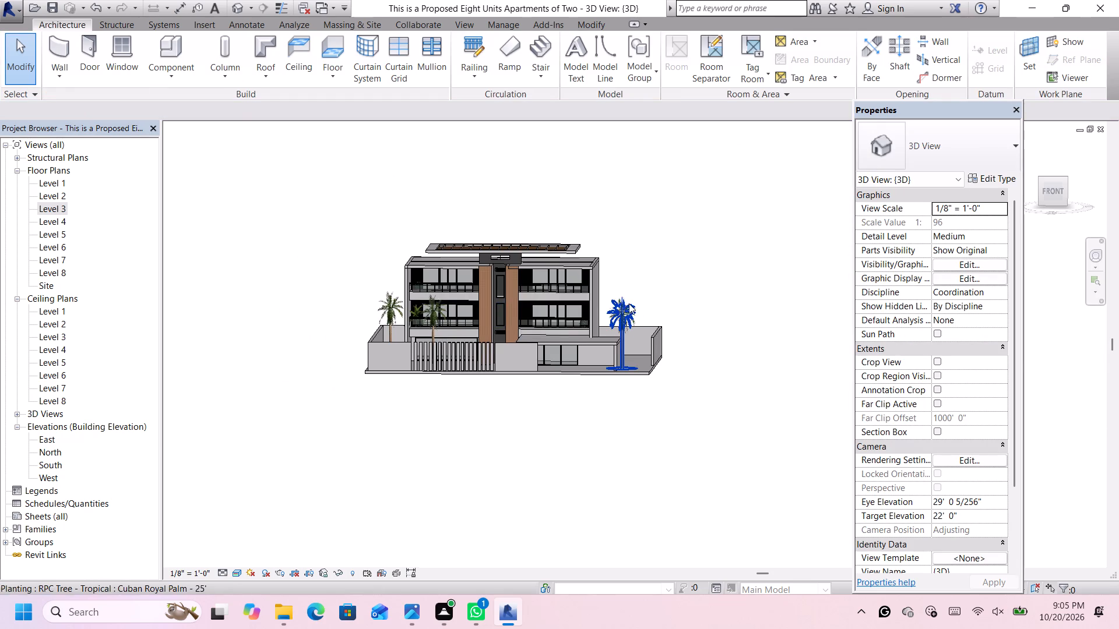
{"action": "scroll", "coordinate": [649, 303], "scroll_direction": "up", "scroll_amount": 4}
{"action": "scroll", "coordinate": [601, 358], "scroll_direction": "up", "scroll_amount": 2}
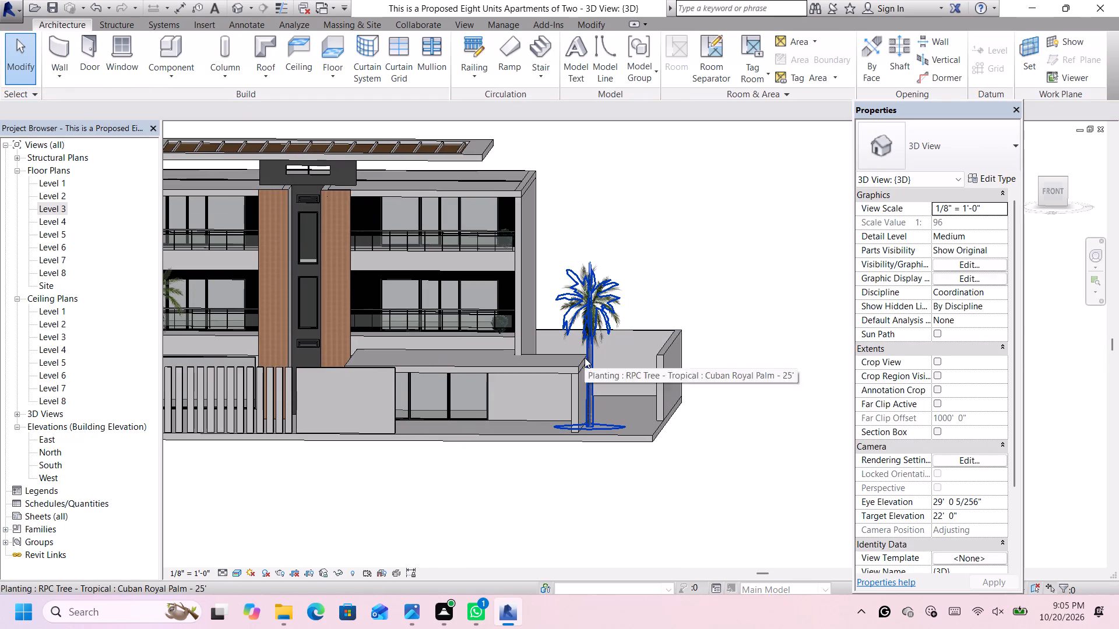
{"action": "left_click", "coordinate": [585, 358]}
{"action": "key", "text": "Right"}
{"action": "key", "text": "Right"}
{"action": "key", "text": "Right"}
{"action": "key", "text": "Right"}
{"action": "key", "text": "Right"}
{"action": "key", "text": "Right"}
{"action": "key", "text": "Right"}
{"action": "key", "text": "Right"}
{"action": "key", "text": "Right"}
{"action": "key", "text": "Right"}
{"action": "key", "text": "Right"}
{"action": "key", "text": "Right"}
{"action": "key", "text": "Right"}
{"action": "key", "text": "Right"}
{"action": "key", "text": "Right"}
{"action": "key", "text": "Right"}
{"action": "key", "text": "Right"}
{"action": "key", "text": "Right"}
{"action": "key", "text": "Right"}
{"action": "key", "text": "Right"}
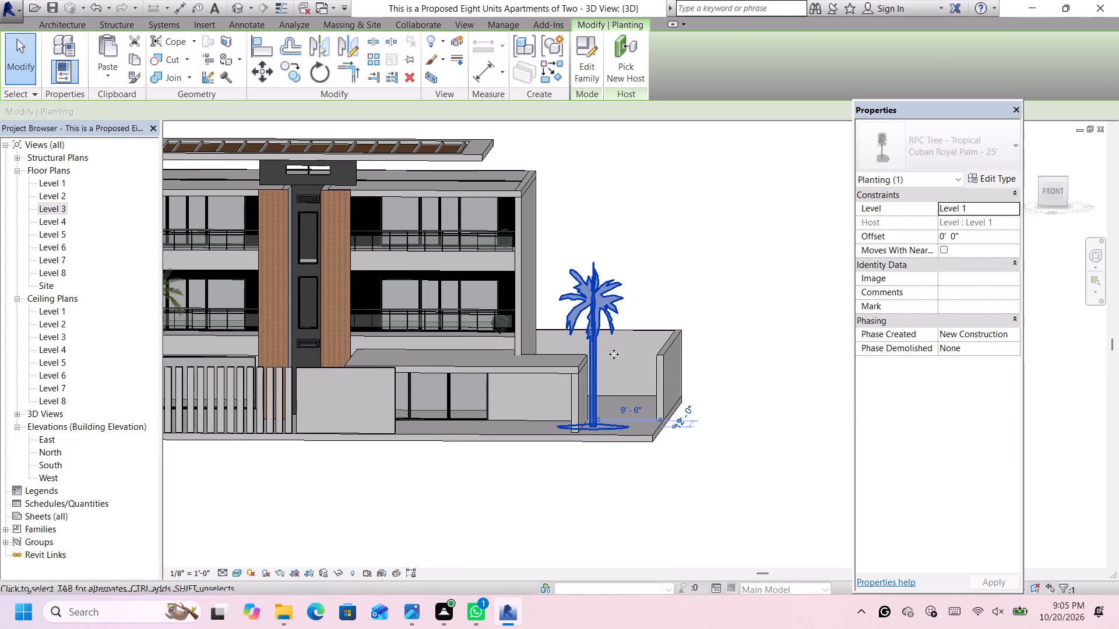
Nudge this Cuban Royal Palm back from the front edge into the side yard, alongside the boundary wall.
{"action": "key", "text": "Up"}
{"action": "key", "text": "Up"}
{"action": "key", "text": "Up"}
{"action": "key", "text": "Up"}
{"action": "key", "text": "Up"}
{"action": "key", "text": "Up"}
{"action": "key", "text": "Up"}
{"action": "key", "text": "Up"}
{"action": "key", "text": "Up"}
{"action": "key", "text": "Up"}
{"action": "key", "text": "Up"}
{"action": "key", "text": "Up"}
{"action": "key", "text": "Up"}
{"action": "key", "text": "Up"}
{"action": "key", "text": "Up"}
{"action": "key", "text": "Up"}
{"action": "key", "text": "Up"}
{"action": "key", "text": "Up"}
{"action": "key", "text": "Up"}
{"action": "key", "text": "Up"}
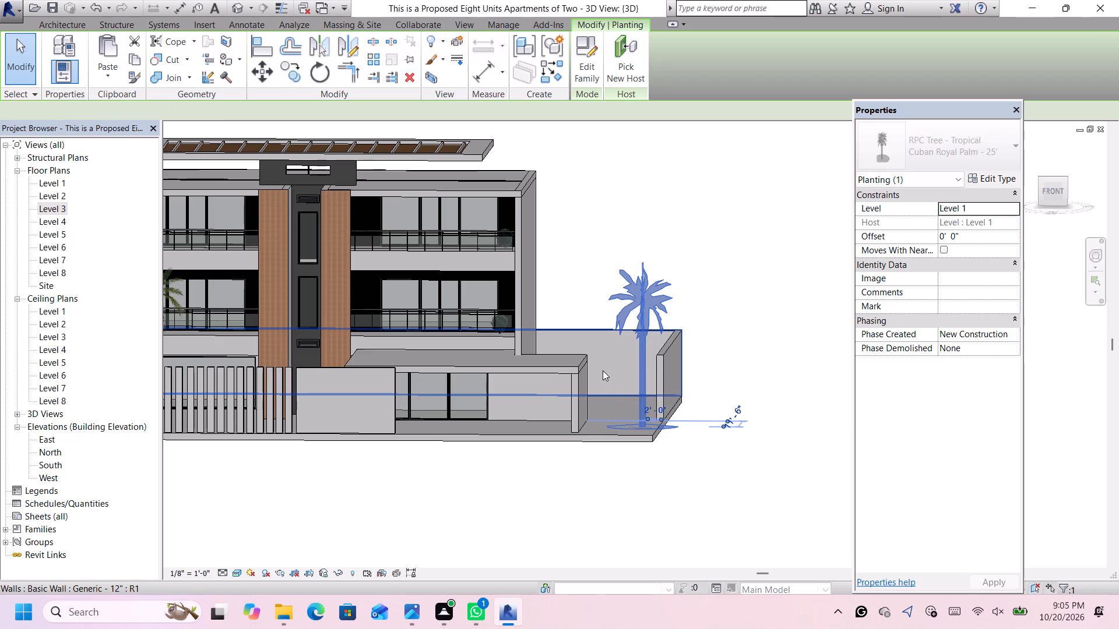
{"action": "key", "text": "Up"}
{"action": "key", "text": "Up"}
{"action": "key", "text": "Up"}
{"action": "key", "text": "Up"}
{"action": "key", "text": "Up"}
{"action": "key", "text": "Up"}
{"action": "key", "text": "Up"}
{"action": "key", "text": "Up"}
{"action": "key", "text": "Up"}
{"action": "key", "text": "Up"}
{"action": "key", "text": "Up"}
{"action": "key", "text": "Up"}
{"action": "key", "text": "Up"}
{"action": "key", "text": "Up"}
{"action": "key", "text": "Up"}
{"action": "key", "text": "Up"}
{"action": "key", "text": "Up"}
{"action": "key", "text": "Up"}
{"action": "key", "text": "Up"}
{"action": "key", "text": "Up"}
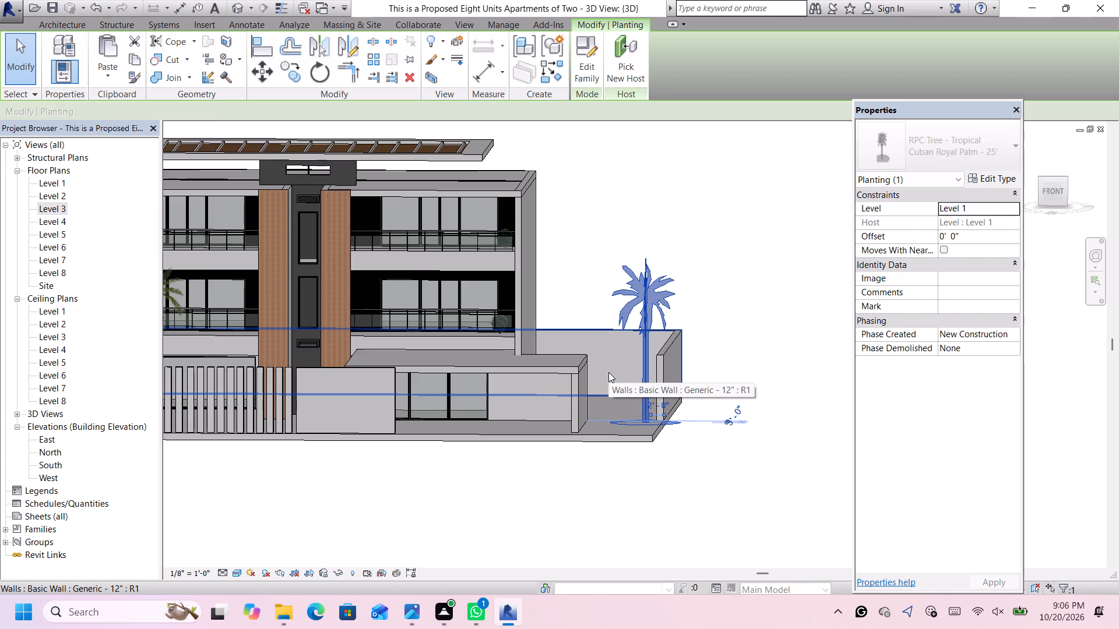
Shift the selected palm away from the side boundary wall toward the building, to about 3'-6" from the wall.
{"action": "scroll", "coordinate": [628, 397], "scroll_direction": "up", "scroll_amount": 7}
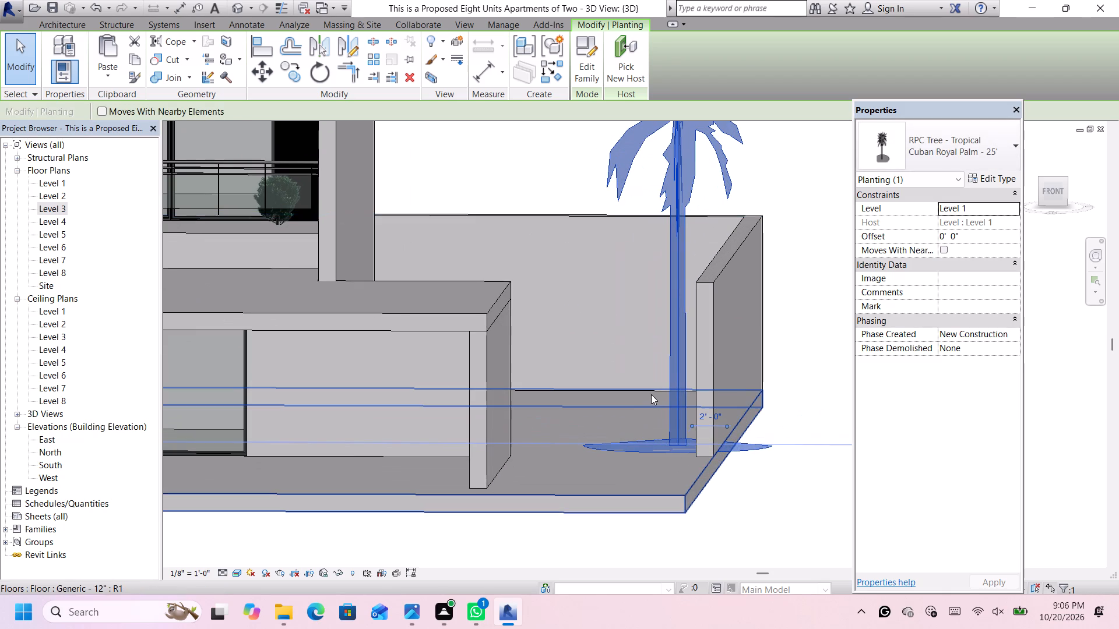
{"action": "key", "text": "Left"}
{"action": "key", "text": "Left"}
{"action": "key", "text": "Left"}
{"action": "key", "text": "Left"}
{"action": "key", "text": "Left"}
{"action": "key", "text": "Left"}
{"action": "key", "text": "Left"}
{"action": "key", "text": "Left"}
{"action": "key", "text": "Left"}
{"action": "key", "text": "Left"}
{"action": "key", "text": "Left"}
{"action": "key", "text": "Left"}
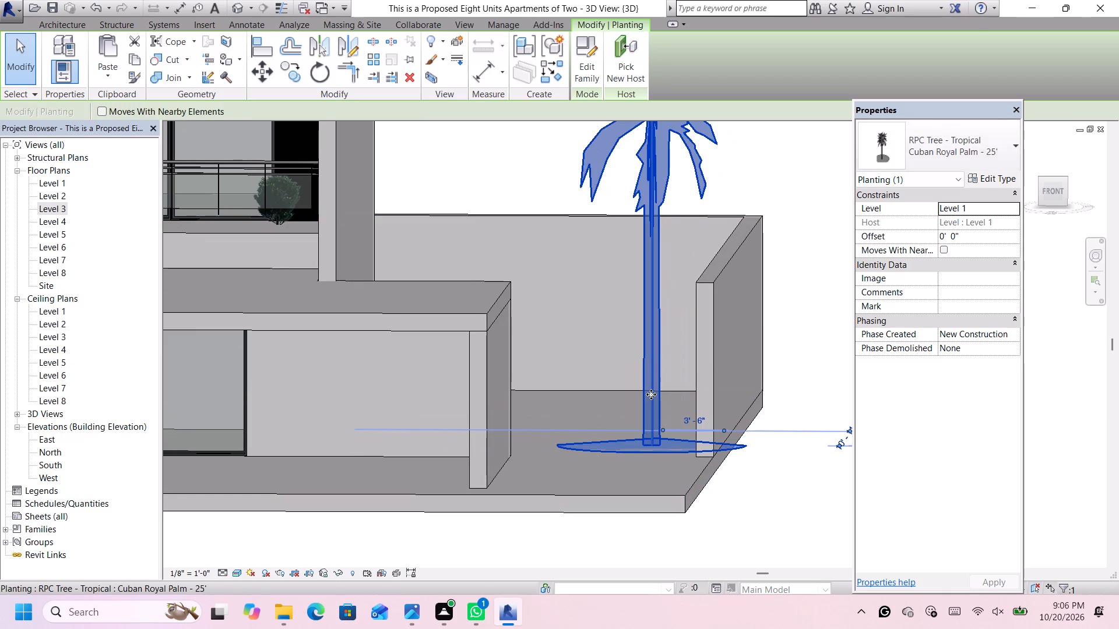
Nudge the selected Cuban Royal Palm farther back into the side yard, keeping it 3'-6" from the side boundary wall, and deselect it.
{"action": "key", "text": "Up"}
{"action": "key", "text": "Up"}
{"action": "key", "text": "Up"}
{"action": "key", "text": "Up"}
{"action": "key", "text": "Up"}
{"action": "key", "text": "Up"}
{"action": "key", "text": "Up"}
{"action": "key", "text": "Up"}
{"action": "key", "text": "Up"}
{"action": "key", "text": "Up"}
{"action": "key", "text": "Up"}
{"action": "key", "text": "Up"}
{"action": "key", "text": "Up"}
{"action": "key", "text": "Up"}
{"action": "key", "text": "Up"}
{"action": "key", "text": "Up"}
{"action": "key", "text": "Up"}
{"action": "key", "text": "Up"}
{"action": "key", "text": "Up"}
{"action": "key", "text": "Up"}
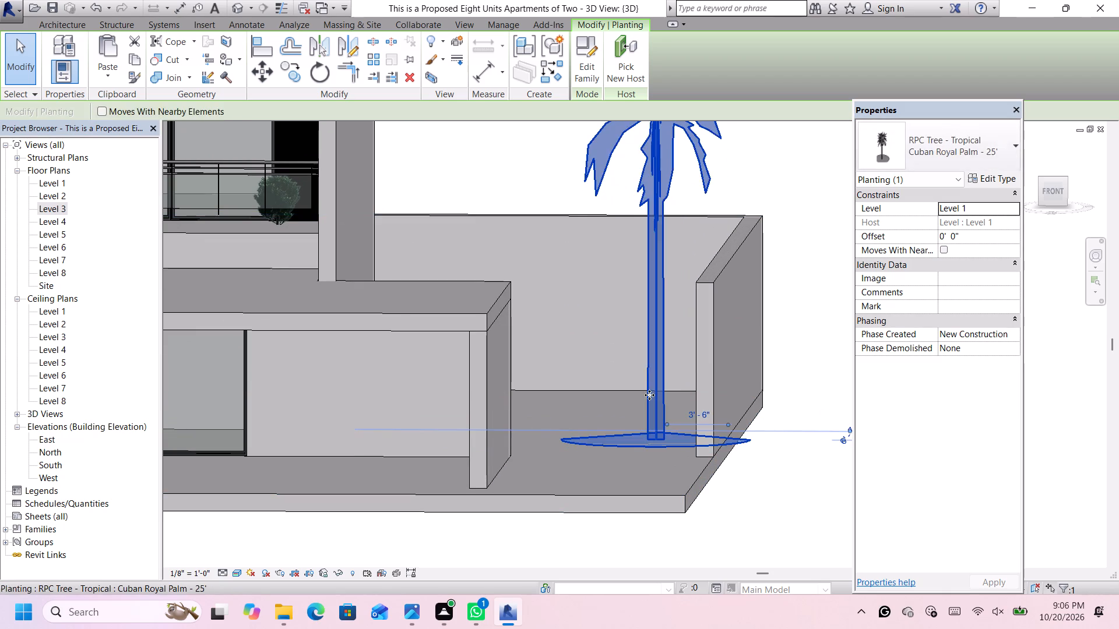
{"action": "key", "text": "Up"}
{"action": "key", "text": "Up"}
{"action": "key", "text": "Up"}
{"action": "key", "text": "Up"}
{"action": "key", "text": "Up"}
{"action": "key", "text": "Up"}
{"action": "key", "text": "Up"}
{"action": "key", "text": "Up"}
{"action": "key", "text": "Up"}
{"action": "key", "text": "Up"}
{"action": "key", "text": "Up"}
{"action": "key", "text": "Up"}
{"action": "key", "text": "Up"}
{"action": "key", "text": "Up"}
{"action": "key", "text": "Up"}
{"action": "key", "text": "Up"}
{"action": "key", "text": "Up"}
{"action": "key", "text": "Up"}
{"action": "key", "text": "Up"}
{"action": "key", "text": "Up"}
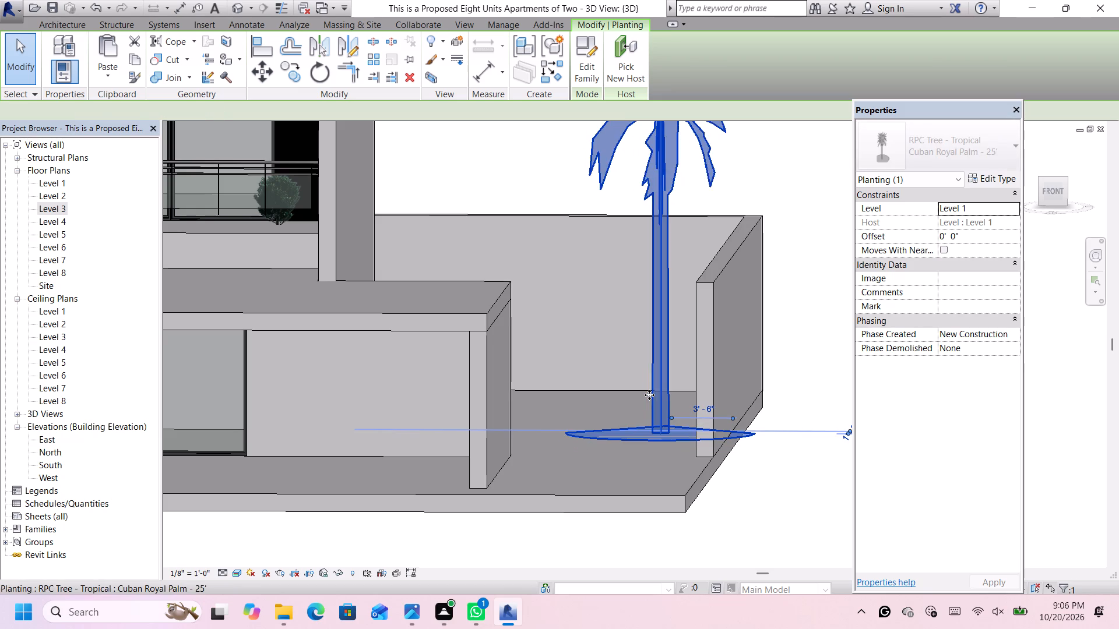
{"action": "key", "text": "Up"}
{"action": "key", "text": "Up"}
{"action": "key", "text": "Up"}
{"action": "key", "text": "Up"}
{"action": "key", "text": "Up"}
{"action": "key", "text": "Up"}
{"action": "key", "text": "Up"}
{"action": "key", "text": "Up"}
{"action": "key", "text": "Up"}
{"action": "key", "text": "Up"}
{"action": "key", "text": "Up"}
{"action": "key", "text": "Up"}
{"action": "key", "text": "Up"}
{"action": "key", "text": "Up"}
{"action": "key", "text": "Up"}
{"action": "key", "text": "Up"}
{"action": "key", "text": "Up"}
{"action": "key", "text": "Up"}
{"action": "key", "text": "Up"}
{"action": "key", "text": "Up"}
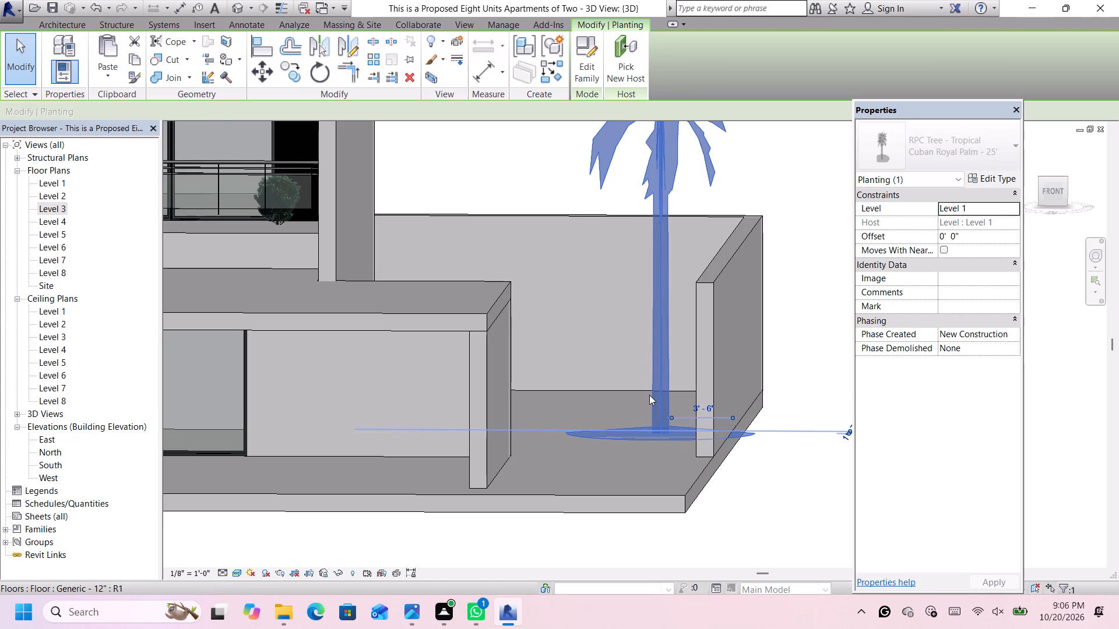
{"action": "key", "text": "Up"}
{"action": "key", "text": "Up"}
{"action": "key", "text": "Up"}
{"action": "key", "text": "Up"}
{"action": "key", "text": "Up"}
{"action": "key", "text": "Up"}
{"action": "key", "text": "Up"}
{"action": "key", "text": "Up"}
{"action": "key", "text": "Up"}
{"action": "key", "text": "Up"}
{"action": "key", "text": "Up"}
{"action": "key", "text": "Up"}
{"action": "key", "text": "Up"}
{"action": "key", "text": "Up"}
{"action": "key", "text": "Up"}
{"action": "key", "text": "Up"}
{"action": "key", "text": "Up"}
{"action": "key", "text": "Up"}
{"action": "key", "text": "Up"}
{"action": "key", "text": "Up"}
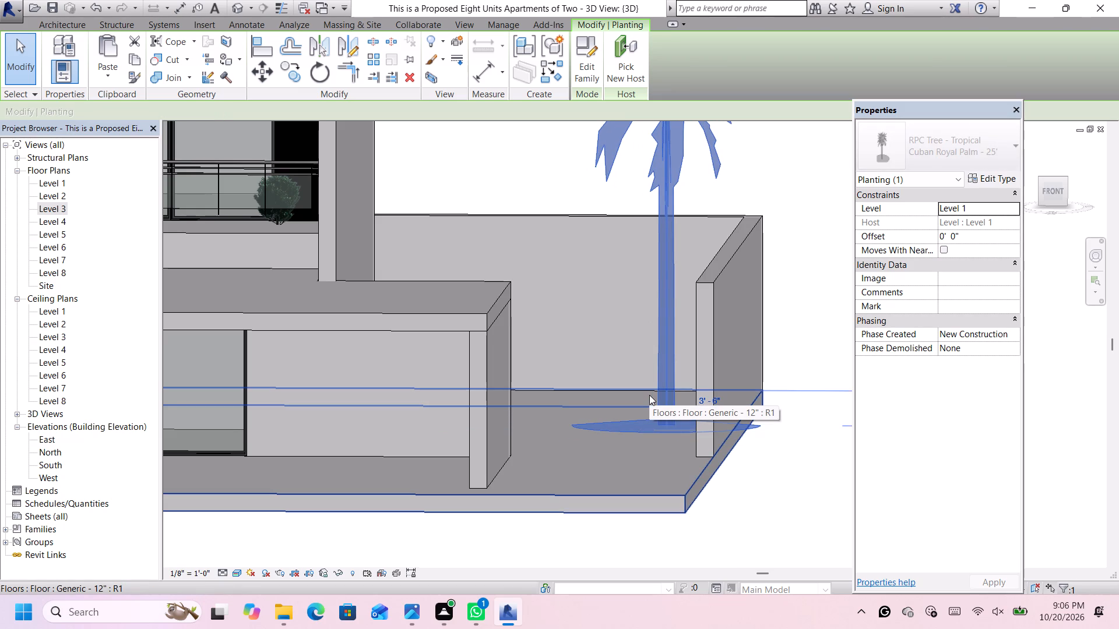
{"action": "key", "text": "Up"}
{"action": "key", "text": "Up"}
{"action": "key", "text": "Up"}
{"action": "key", "text": "Up"}
{"action": "key", "text": "Up"}
{"action": "key", "text": "Up"}
{"action": "key", "text": "Up"}
{"action": "key", "text": "Up"}
{"action": "key", "text": "Up"}
{"action": "key", "text": "Up"}
{"action": "key", "text": "Up"}
{"action": "key", "text": "Up"}
{"action": "key", "text": "Up"}
{"action": "key", "text": "Up"}
{"action": "key", "text": "Up"}
{"action": "key", "text": "Up"}
{"action": "key", "text": "Up"}
{"action": "key", "text": "Up"}
{"action": "key", "text": "Up"}
{"action": "key", "text": "Up"}
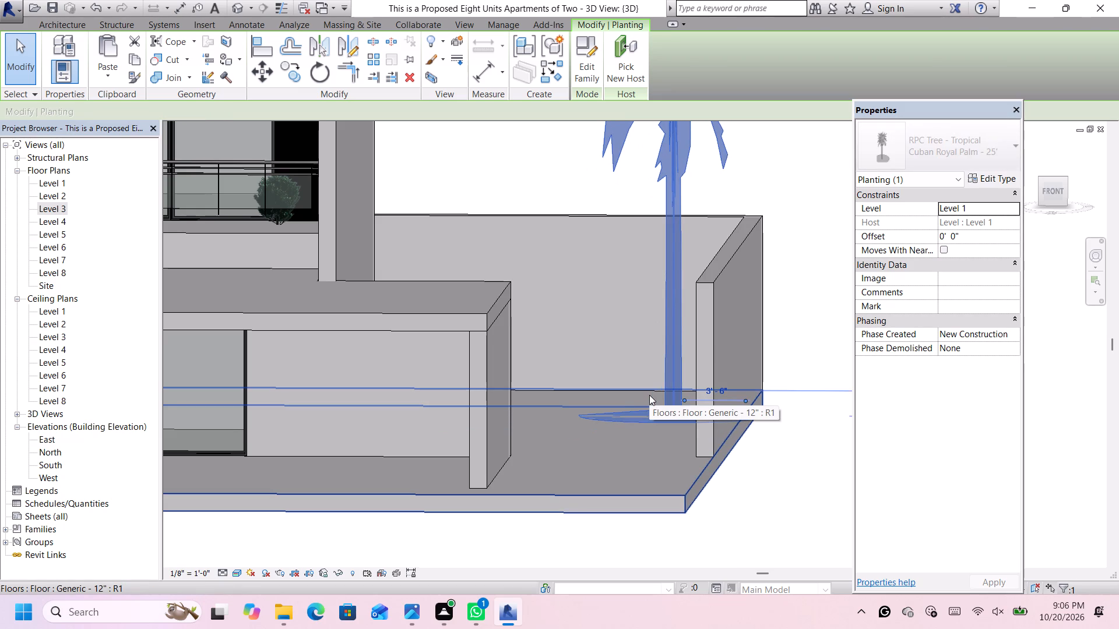
{"action": "key", "text": "Up"}
{"action": "key", "text": "Up"}
{"action": "key", "text": "Up"}
{"action": "key", "text": "Up"}
{"action": "key", "text": "Up"}
{"action": "key", "text": "Up"}
{"action": "key", "text": "Up"}
{"action": "key", "text": "Up"}
{"action": "key", "text": "Up"}
{"action": "key", "text": "Up"}
{"action": "key", "text": "Up"}
{"action": "key", "text": "Up"}
{"action": "key", "text": "Up"}
{"action": "key", "text": "Up"}
{"action": "key", "text": "Up"}
{"action": "key", "text": "Up"}
{"action": "key", "text": "Up"}
{"action": "key", "text": "Up"}
{"action": "key", "text": "Up"}
{"action": "key", "text": "Up"}
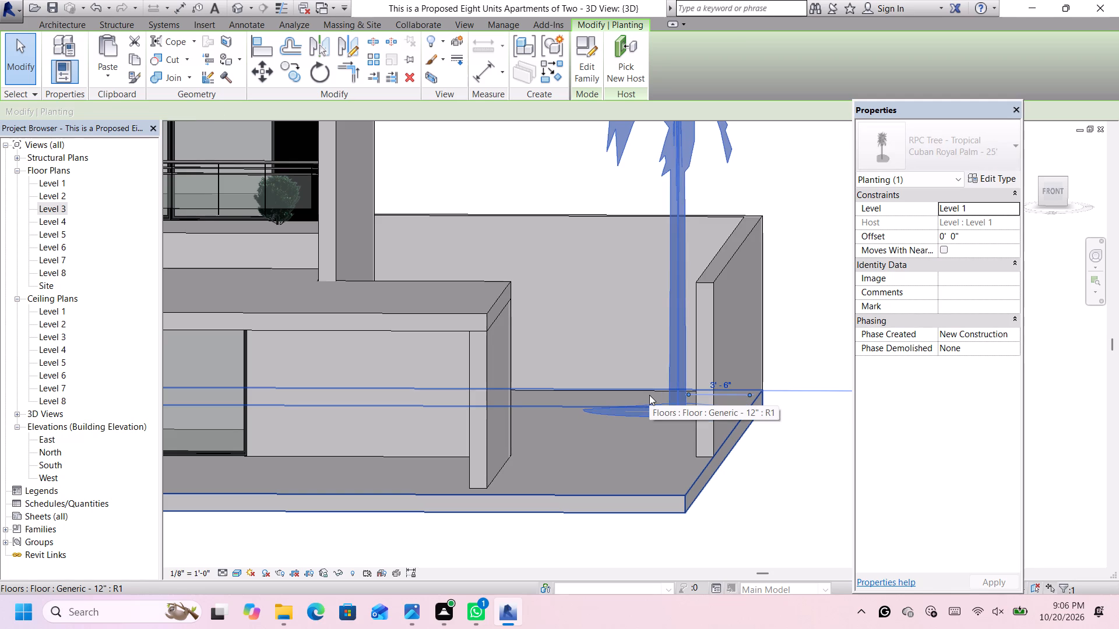
{"action": "key", "text": "Up"}
{"action": "key", "text": "Up"}
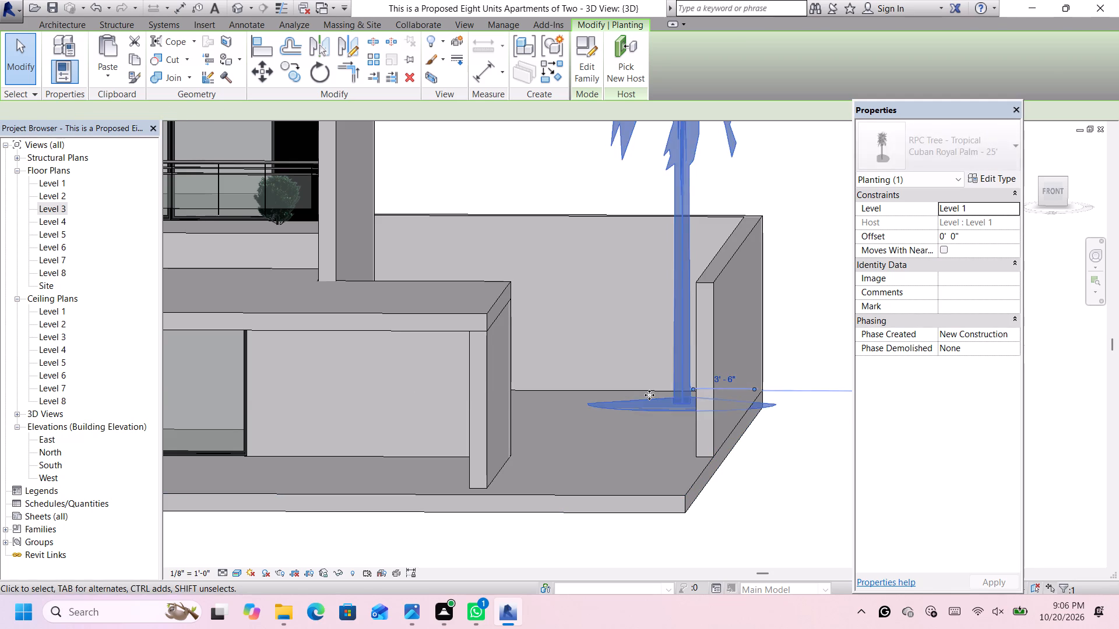
{"action": "key", "text": "Up"}
{"action": "key", "text": "Up"}
{"action": "key", "text": "Up"}
{"action": "scroll", "coordinate": [724, 390], "scroll_direction": "down", "scroll_amount": 4}
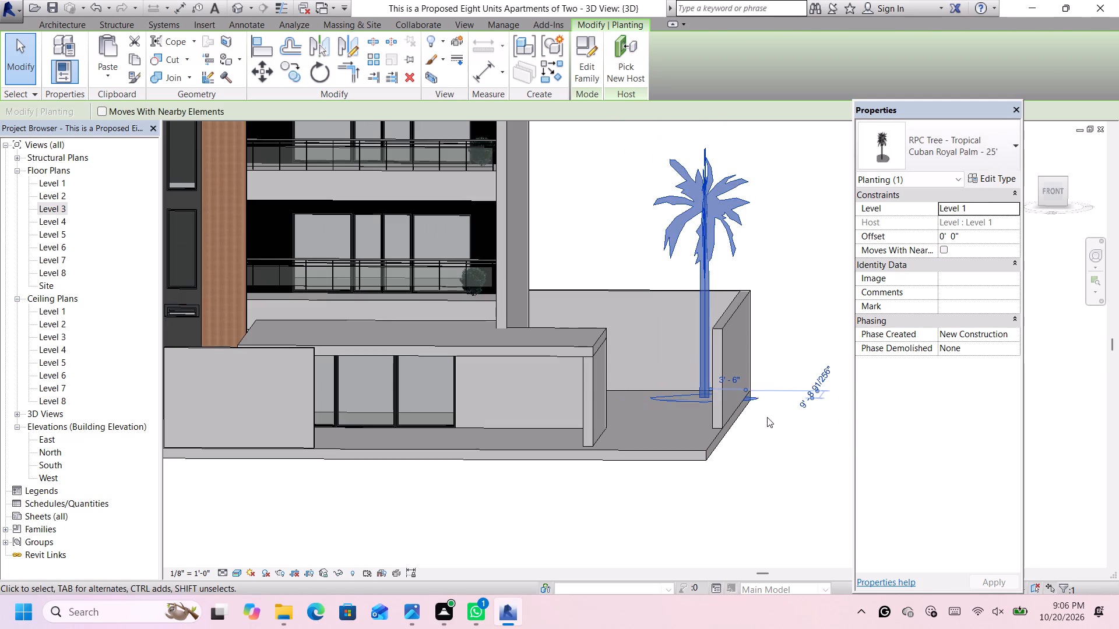
{"action": "left_click", "coordinate": [770, 460]}
Examine the palms across the whole front and the Japanese Fiber Banana on the first balcony above the slatted fence.
{"action": "scroll", "coordinate": [770, 461], "scroll_direction": "down", "scroll_amount": 6}
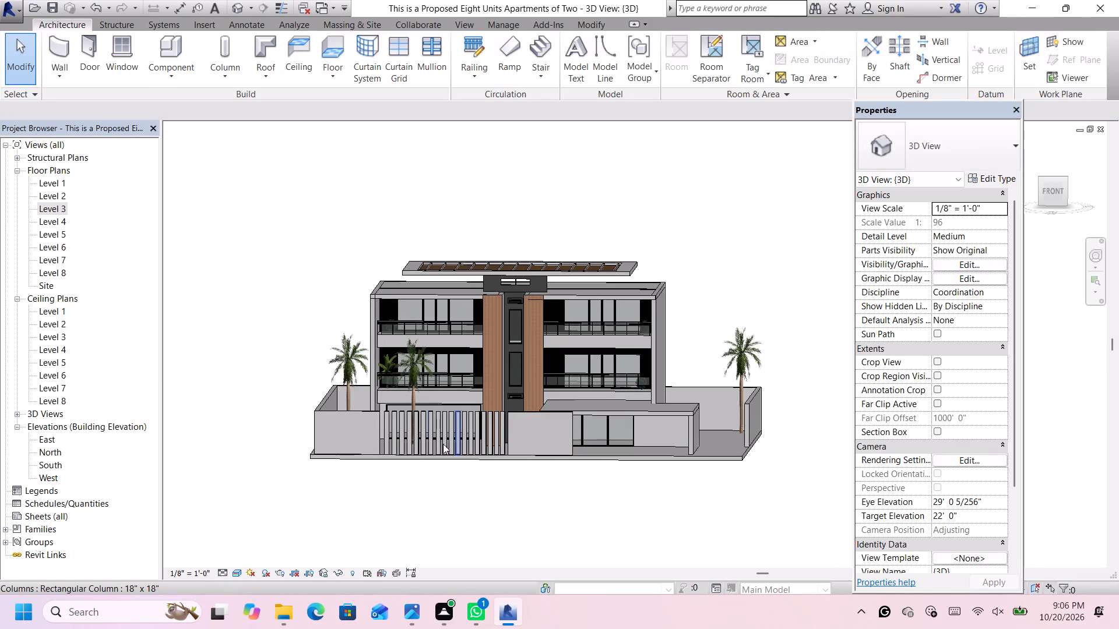
{"action": "scroll", "coordinate": [387, 429], "scroll_direction": "up", "scroll_amount": 3}
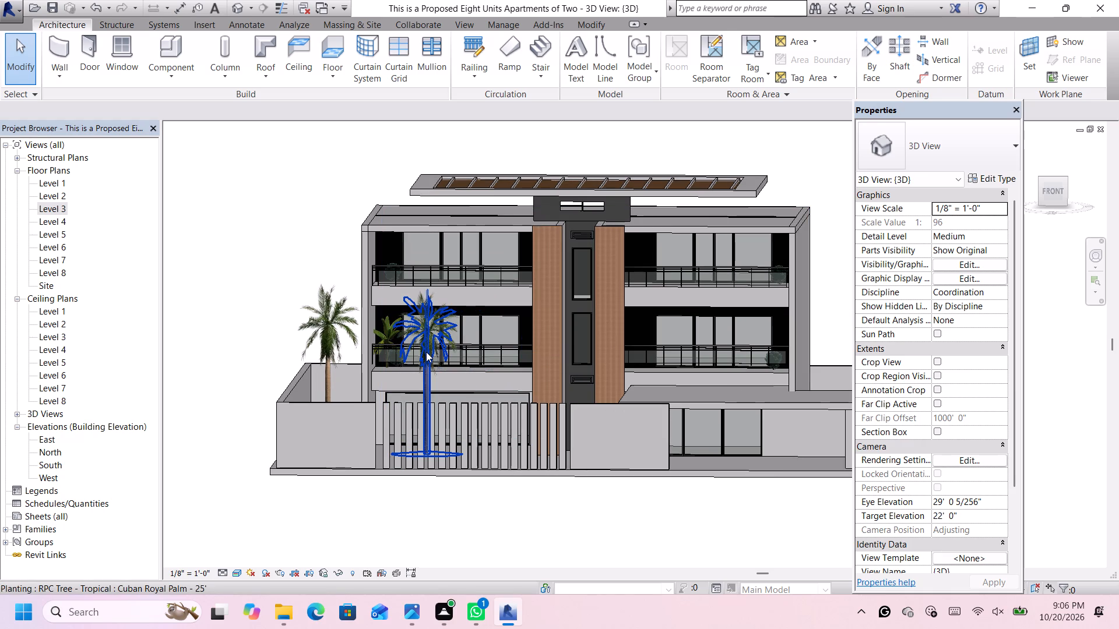
{"action": "scroll", "coordinate": [426, 352], "scroll_direction": "down", "scroll_amount": 4}
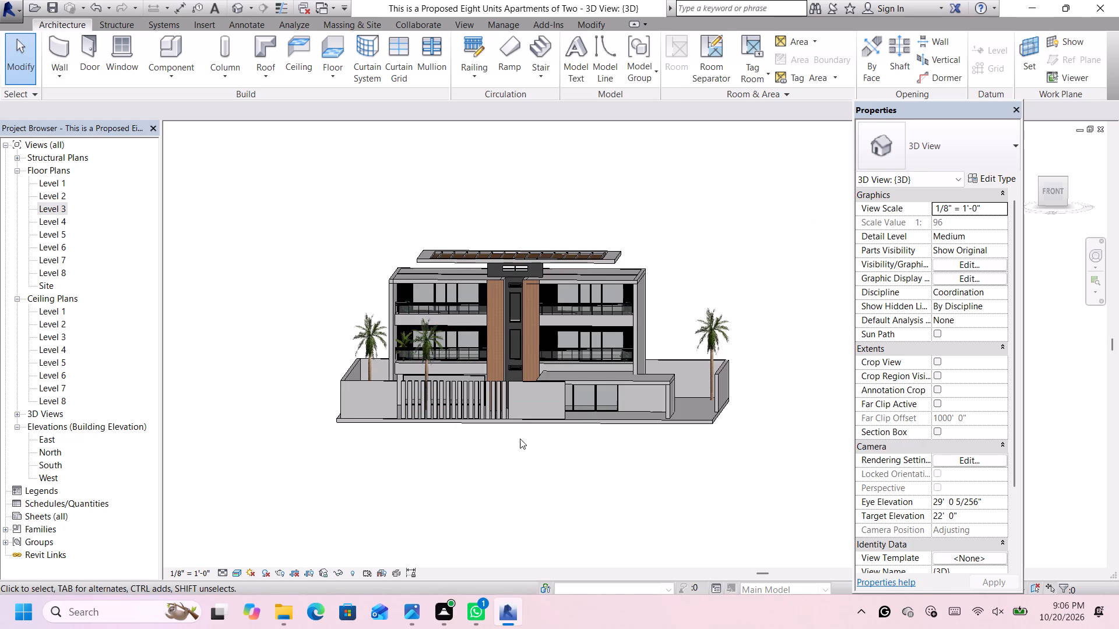
{"action": "scroll", "coordinate": [525, 456], "scroll_direction": "up", "scroll_amount": 1}
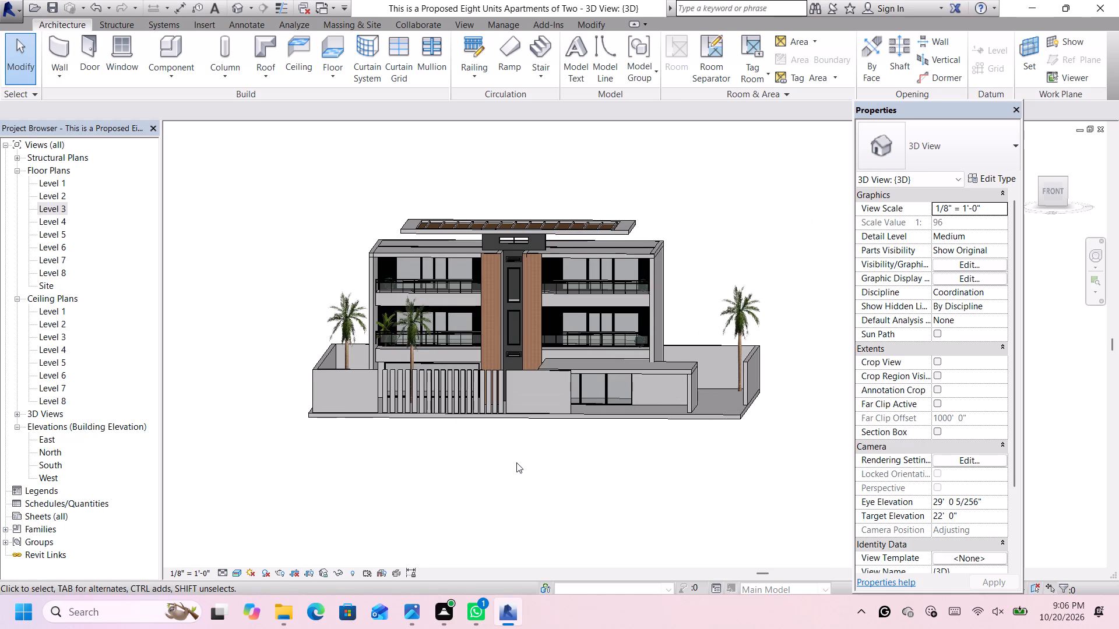
{"action": "scroll", "coordinate": [516, 462], "scroll_direction": "up", "scroll_amount": 1}
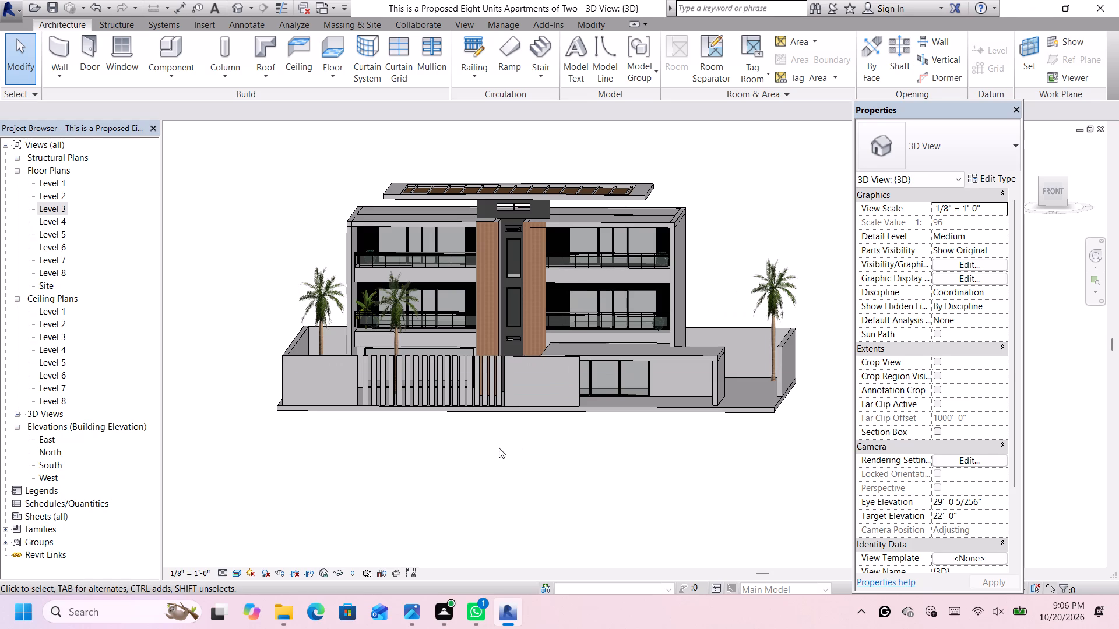
{"action": "scroll", "coordinate": [356, 295], "scroll_direction": "up", "scroll_amount": 2}
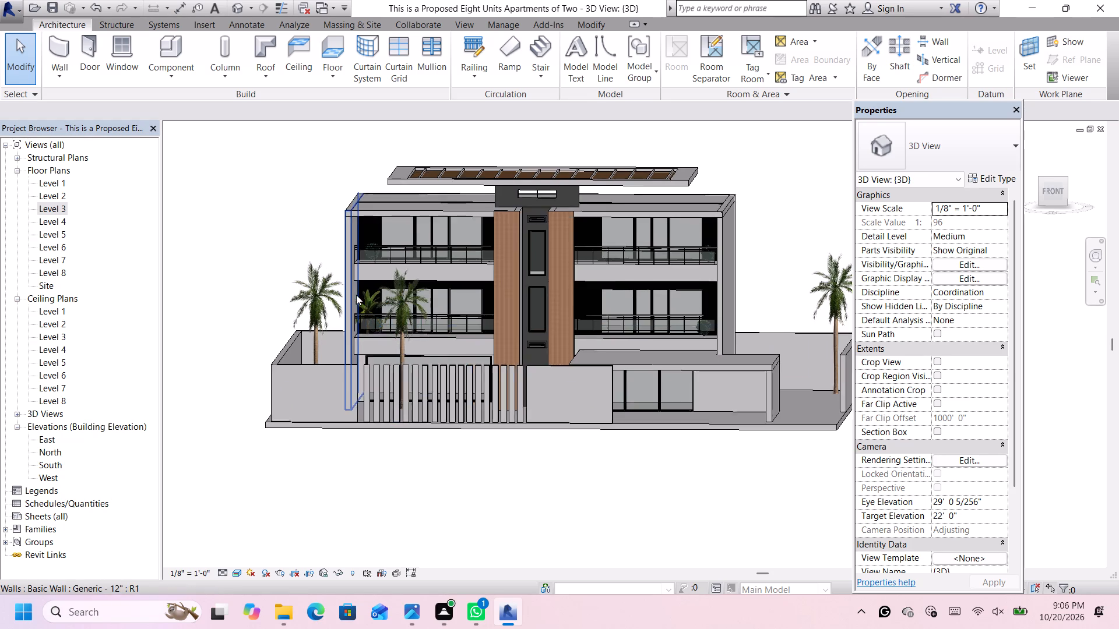
{"action": "scroll", "coordinate": [356, 295], "scroll_direction": "up", "scroll_amount": 4}
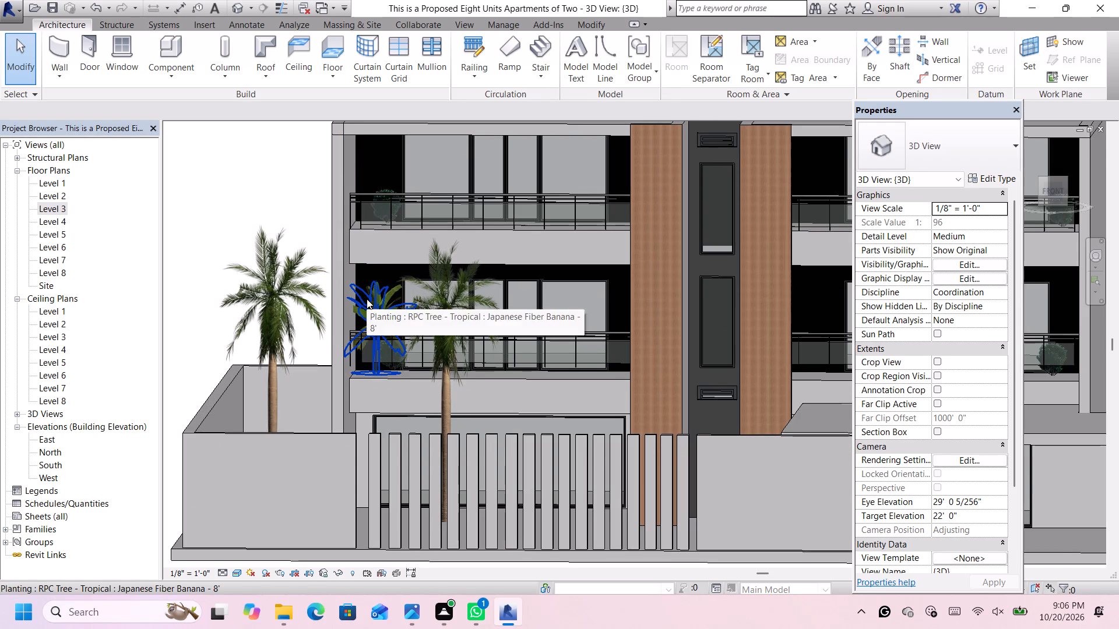
{"action": "scroll", "coordinate": [367, 299], "scroll_direction": "down", "scroll_amount": 4}
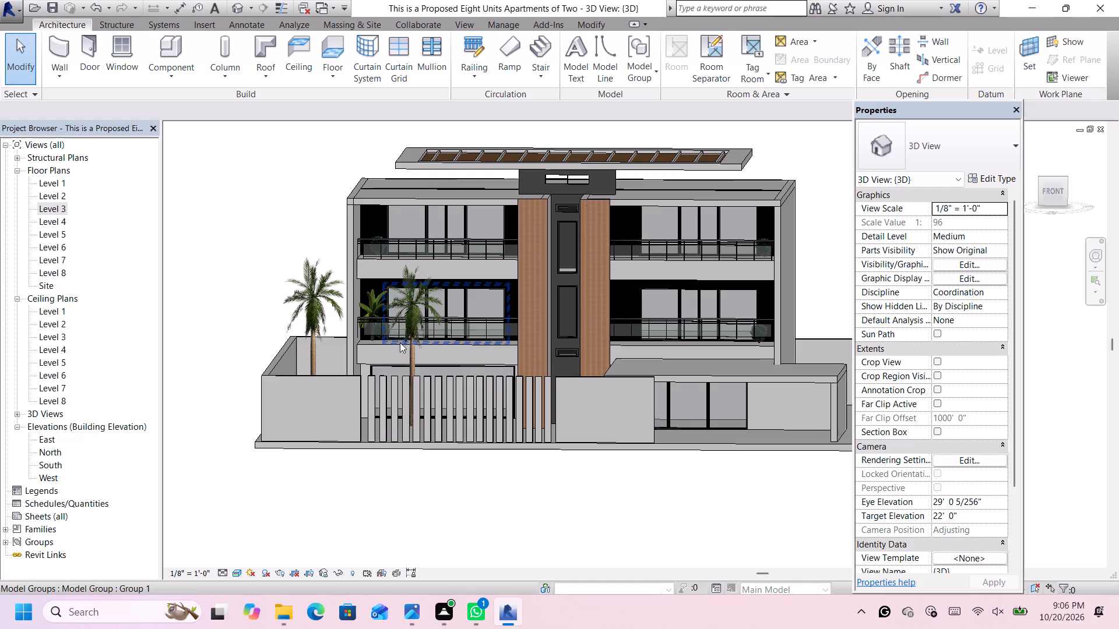
Copy the Japanese Fiber Banana from the Level 2 balcony to the cedar shrub's spot on the upper balcony at the facade's opposite end.
{"action": "scroll", "coordinate": [374, 315], "scroll_direction": "up", "scroll_amount": 2}
{"action": "left_click", "coordinate": [373, 316]}
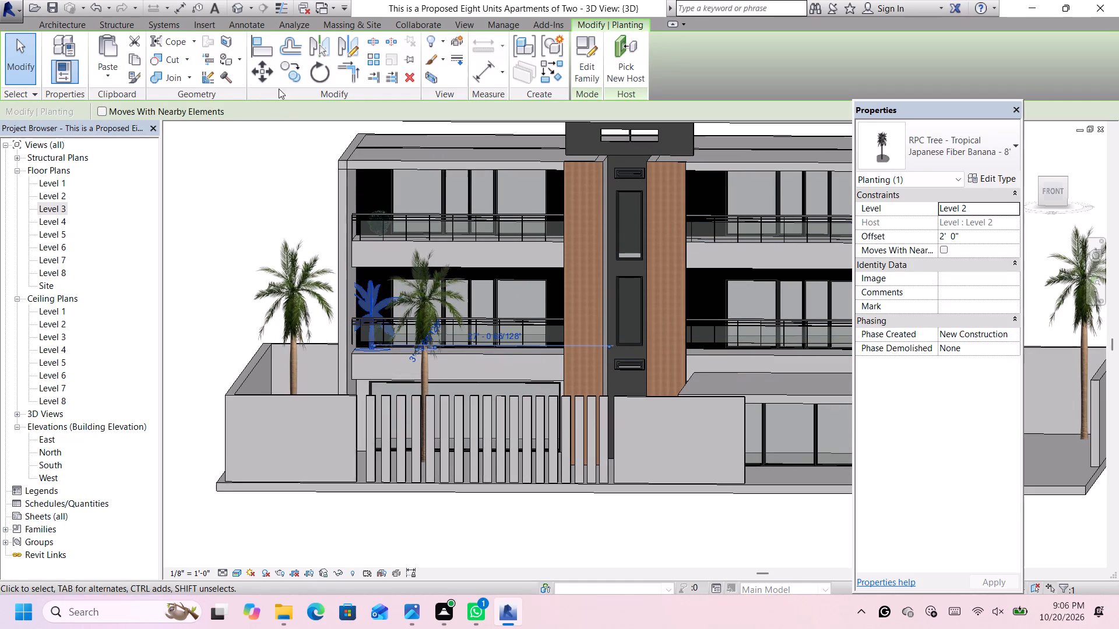
{"action": "left_click", "coordinate": [286, 72]}
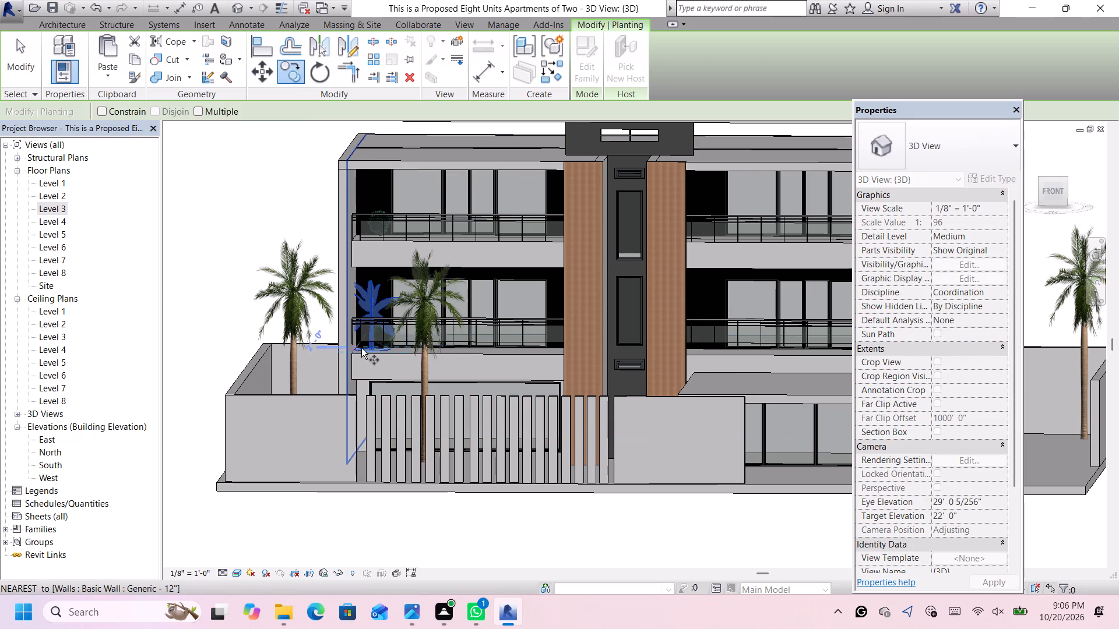
{"action": "left_click", "coordinate": [365, 348]}
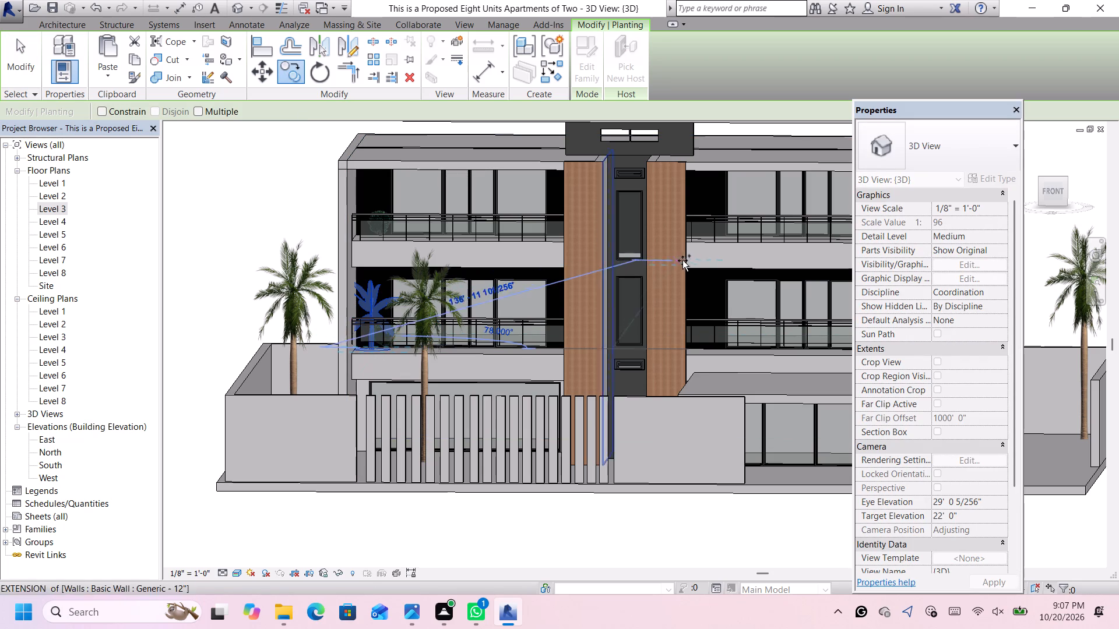
{"action": "scroll", "coordinate": [684, 260], "scroll_direction": "down", "scroll_amount": 6}
{"action": "scroll", "coordinate": [796, 242], "scroll_direction": "up", "scroll_amount": 7}
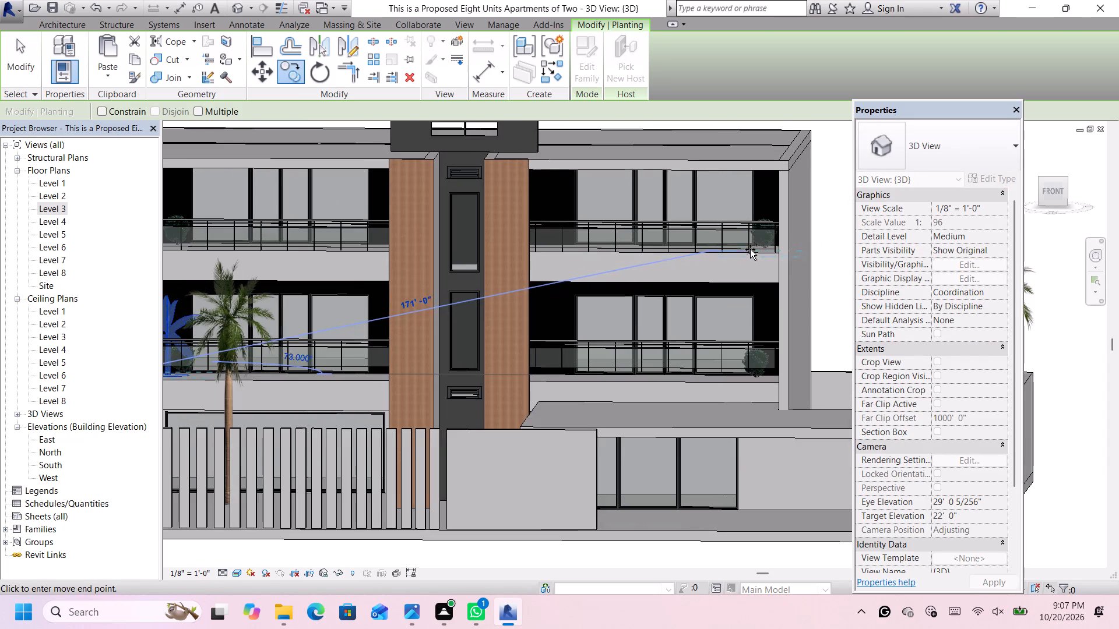
{"action": "scroll", "coordinate": [749, 249], "scroll_direction": "up", "scroll_amount": 1}
{"action": "left_click", "coordinate": [749, 248]}
Inspect the copied banana plant's placement at the far end of the upper balcony, and deselect it to compare both balcony sides.
{"action": "scroll", "coordinate": [766, 262], "scroll_direction": "up", "scroll_amount": 2}
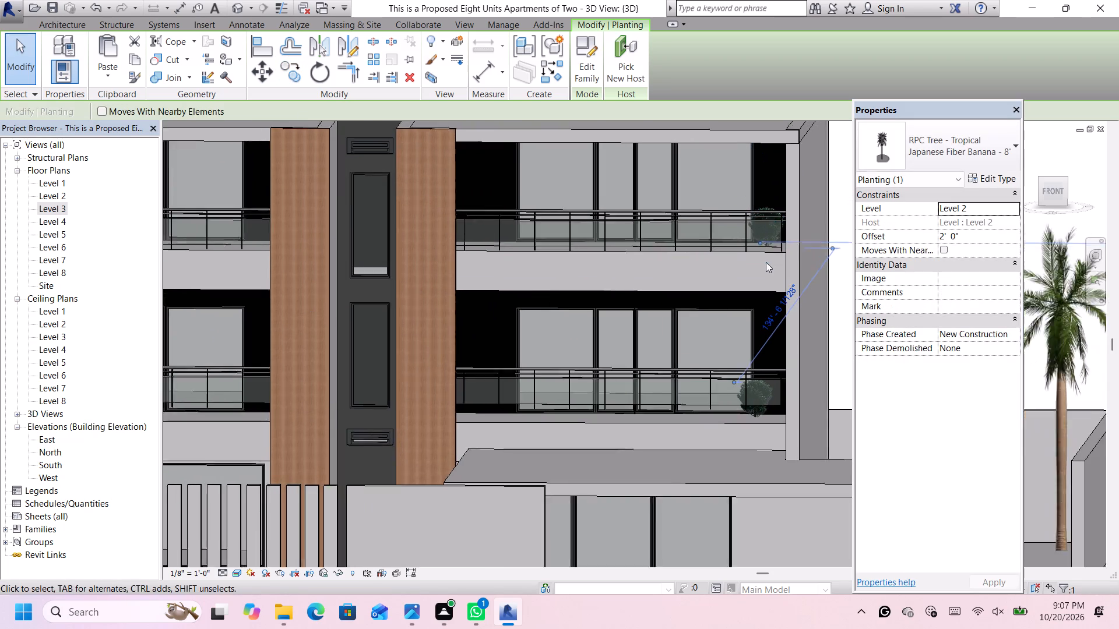
{"action": "scroll", "coordinate": [766, 262], "scroll_direction": "up", "scroll_amount": 1}
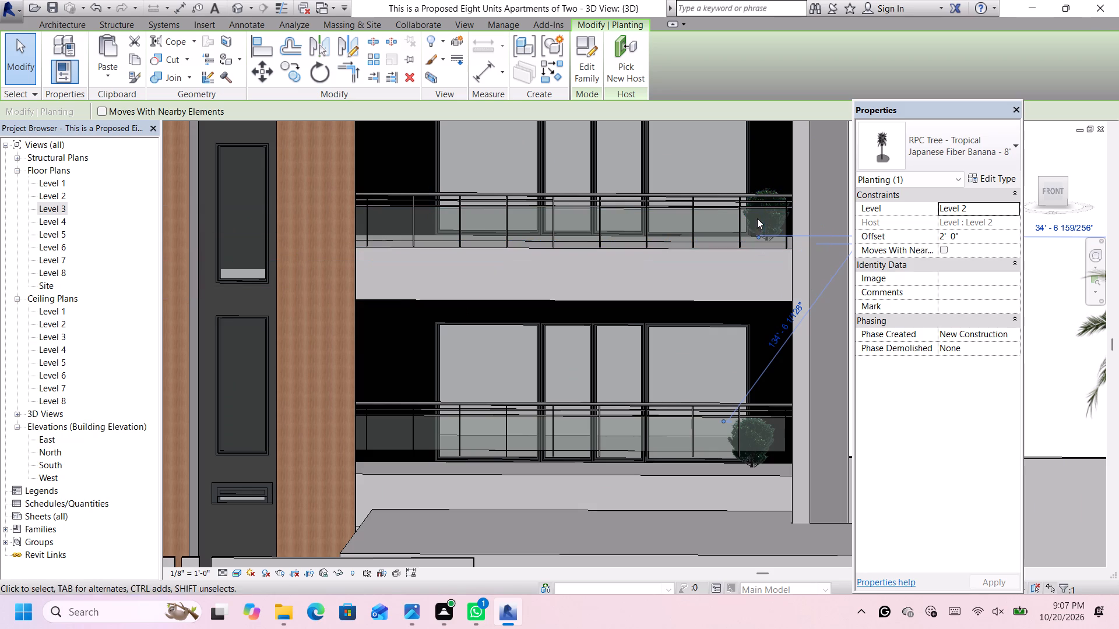
{"action": "left_click", "coordinate": [747, 225]}
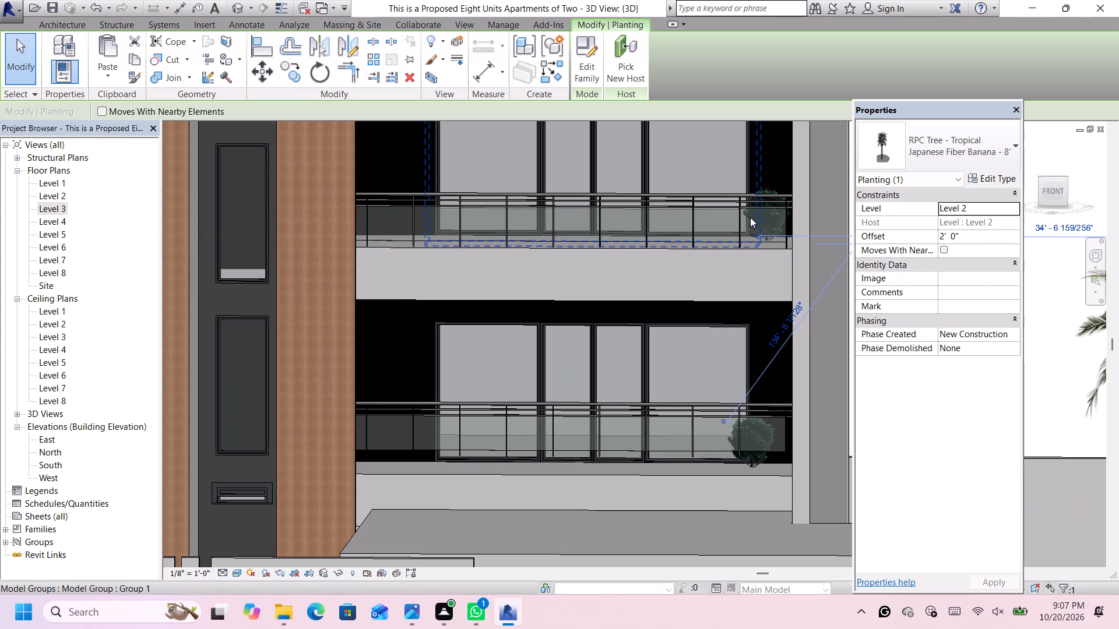
{"action": "left_click", "coordinate": [748, 217]}
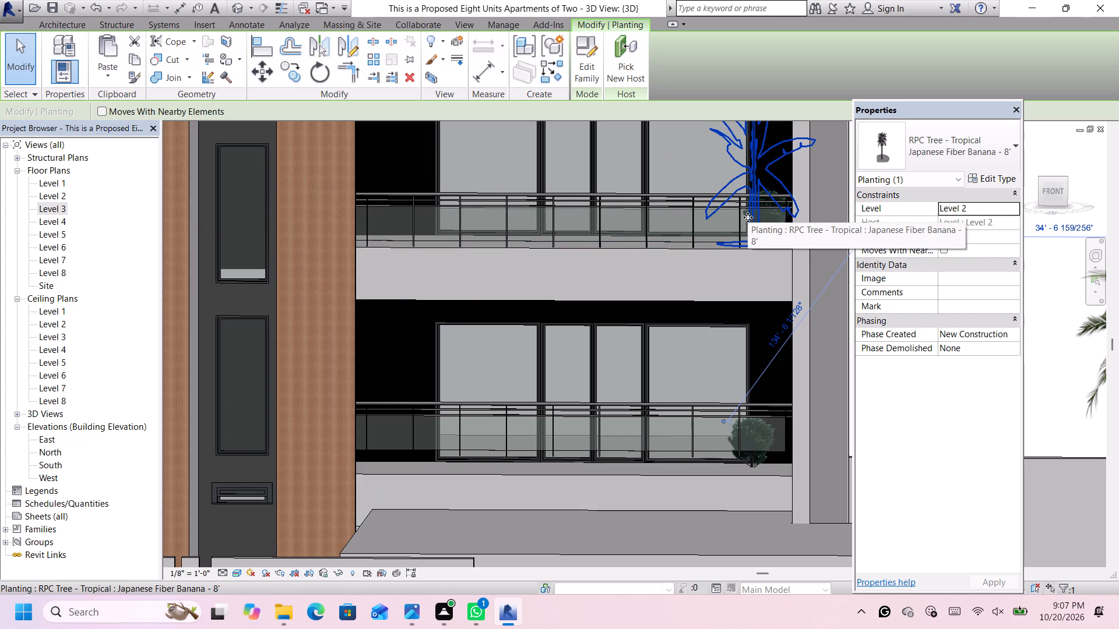
{"action": "scroll", "coordinate": [754, 218], "scroll_direction": "down", "scroll_amount": 7}
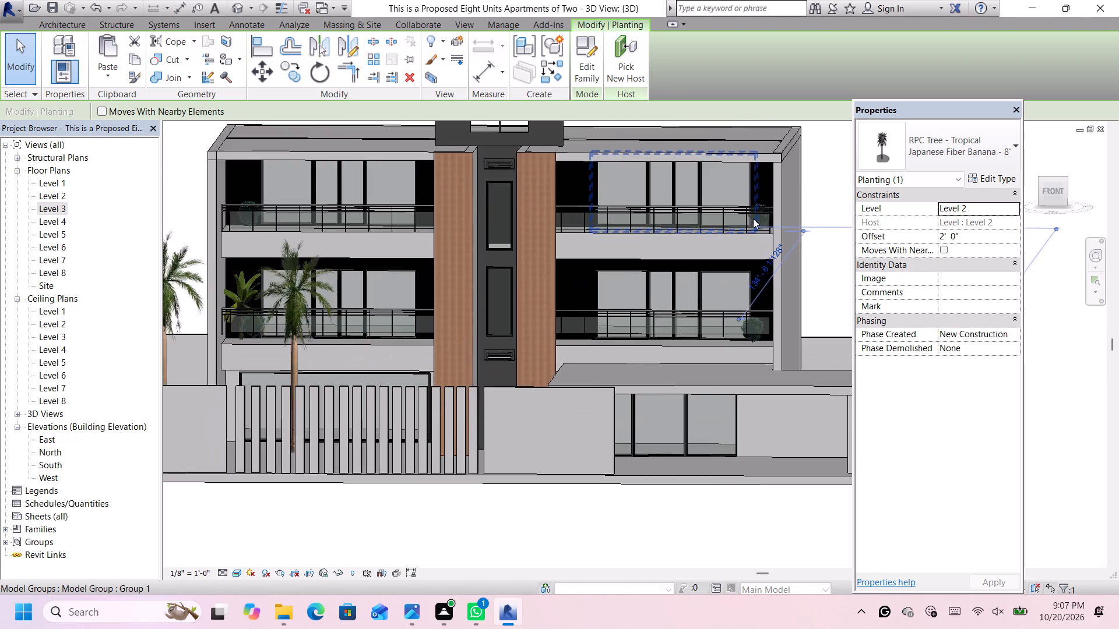
{"action": "scroll", "coordinate": [753, 218], "scroll_direction": "down", "scroll_amount": 4}
{"action": "left_click", "coordinate": [812, 160]}
{"action": "scroll", "coordinate": [788, 195], "scroll_direction": "up", "scroll_amount": 2}
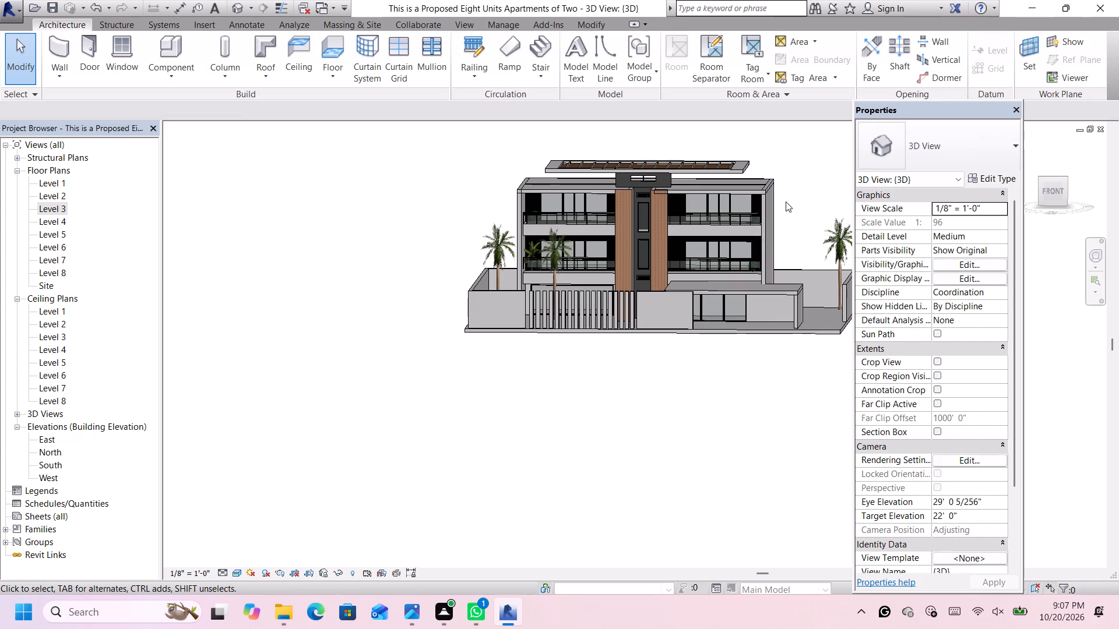
{"action": "scroll", "coordinate": [786, 202], "scroll_direction": "up", "scroll_amount": 6}
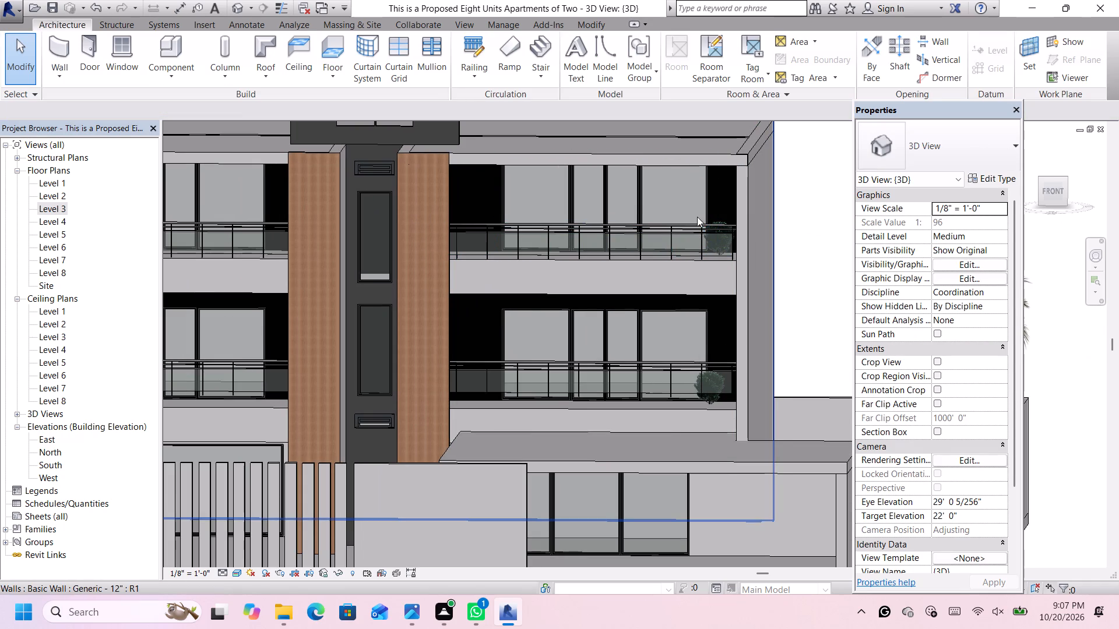
{"action": "scroll", "coordinate": [717, 224], "scroll_direction": "down", "scroll_amount": 5}
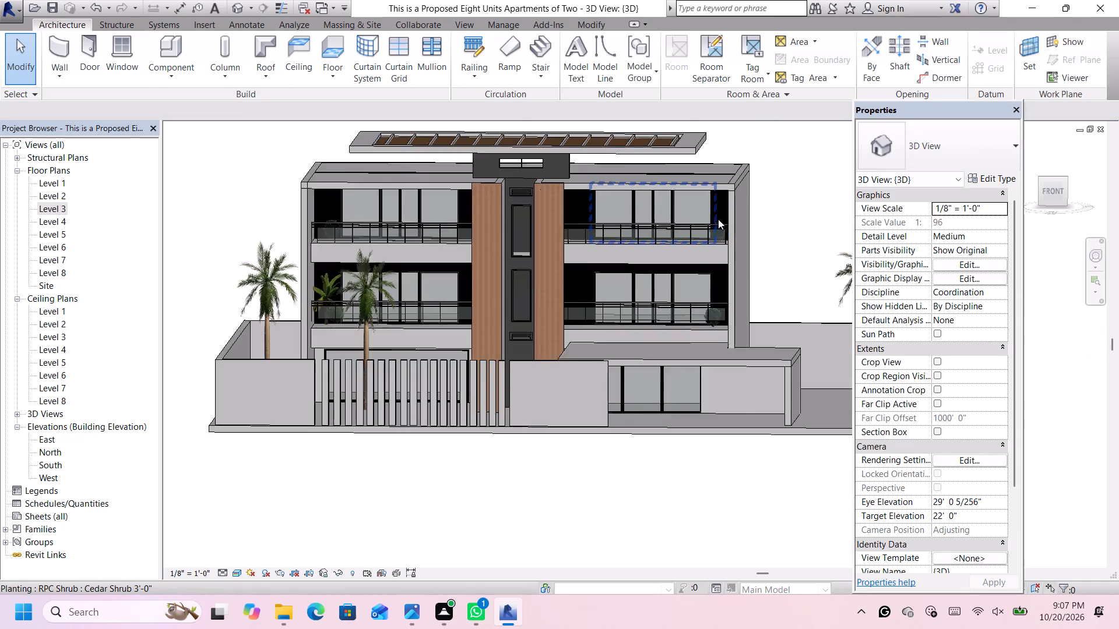
Set the stray Japanese Fiber Banana's distance to the building's side wall to 0' to bring it back to the building.
{"action": "scroll", "coordinate": [723, 209], "scroll_direction": "down", "scroll_amount": 2}
{"action": "scroll", "coordinate": [793, 181], "scroll_direction": "up", "scroll_amount": 1}
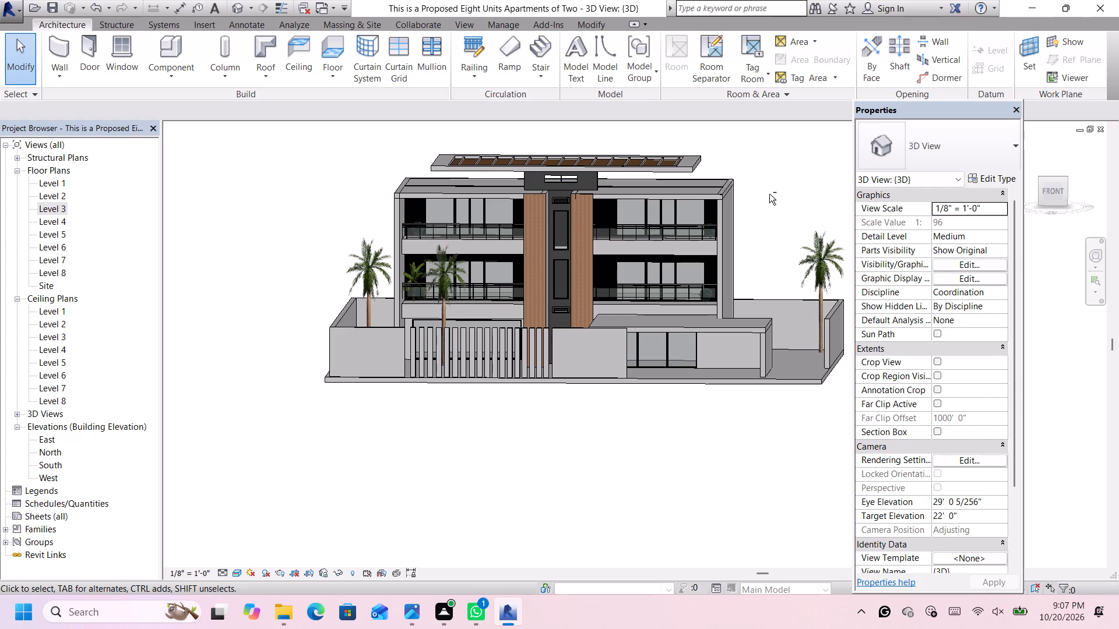
{"action": "middle_click", "coordinate": [781, 221]}
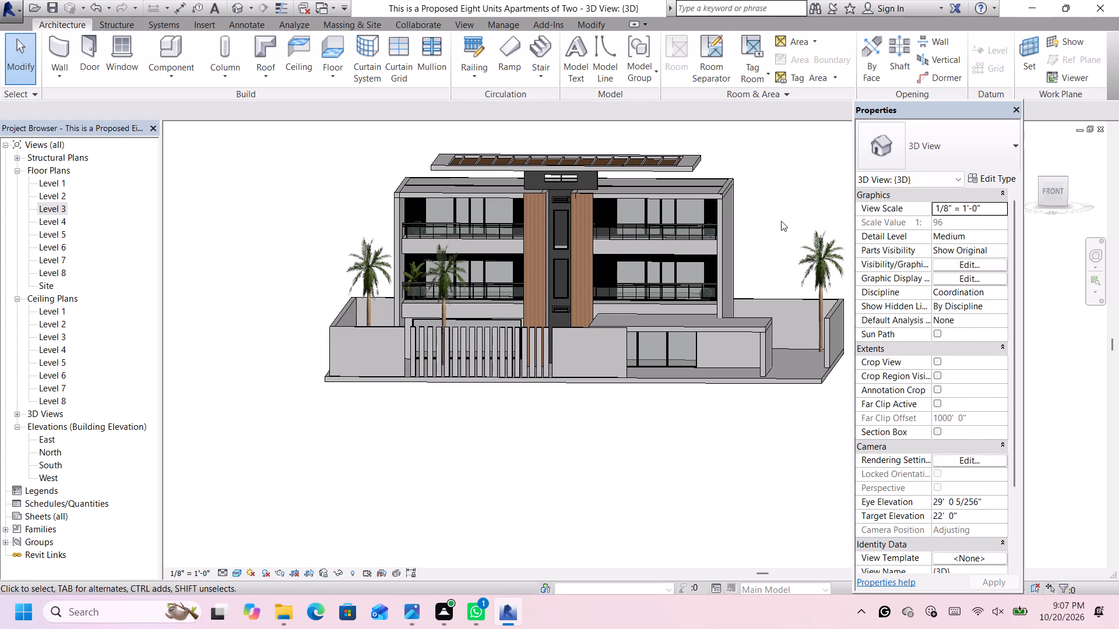
{"action": "middle_click_drag", "start_coordinate": [781, 221], "coordinate": [739, 232]}
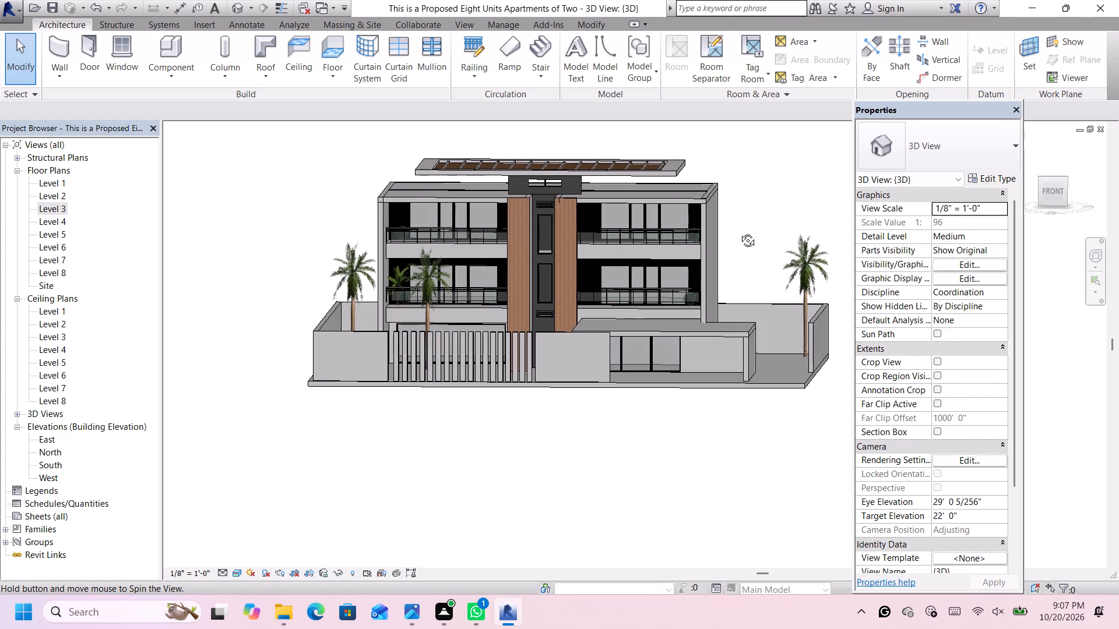
{"action": "middle_click_drag", "start_coordinate": [739, 232], "coordinate": [726, 238]}
{"action": "scroll", "coordinate": [736, 235], "scroll_direction": "down", "scroll_amount": 7}
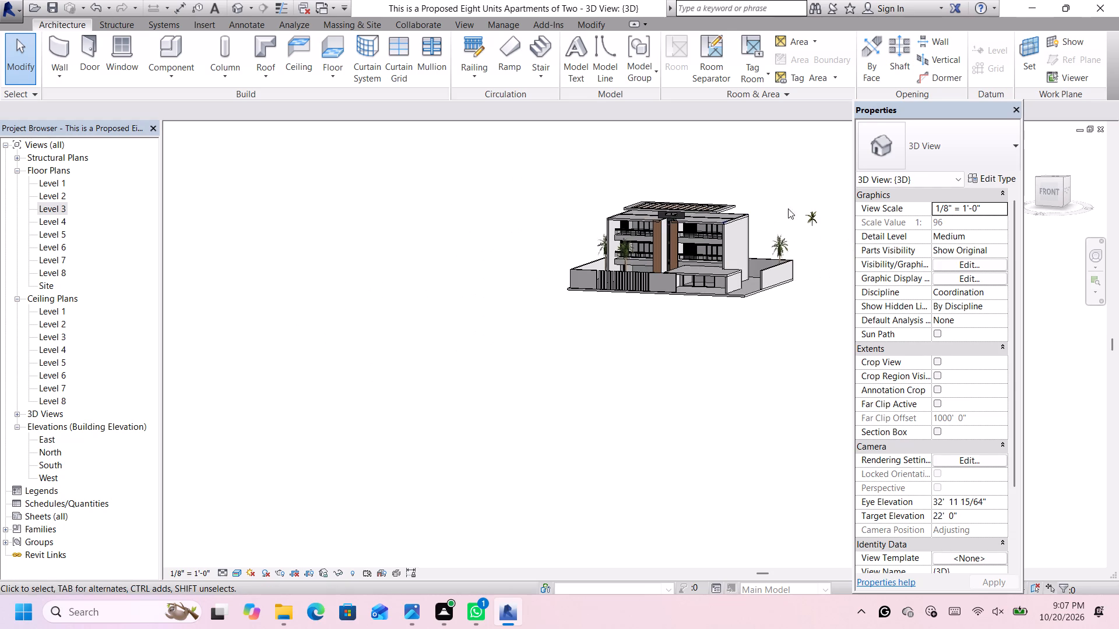
{"action": "scroll", "coordinate": [793, 207], "scroll_direction": "up", "scroll_amount": 7}
{"action": "left_click", "coordinate": [815, 218]}
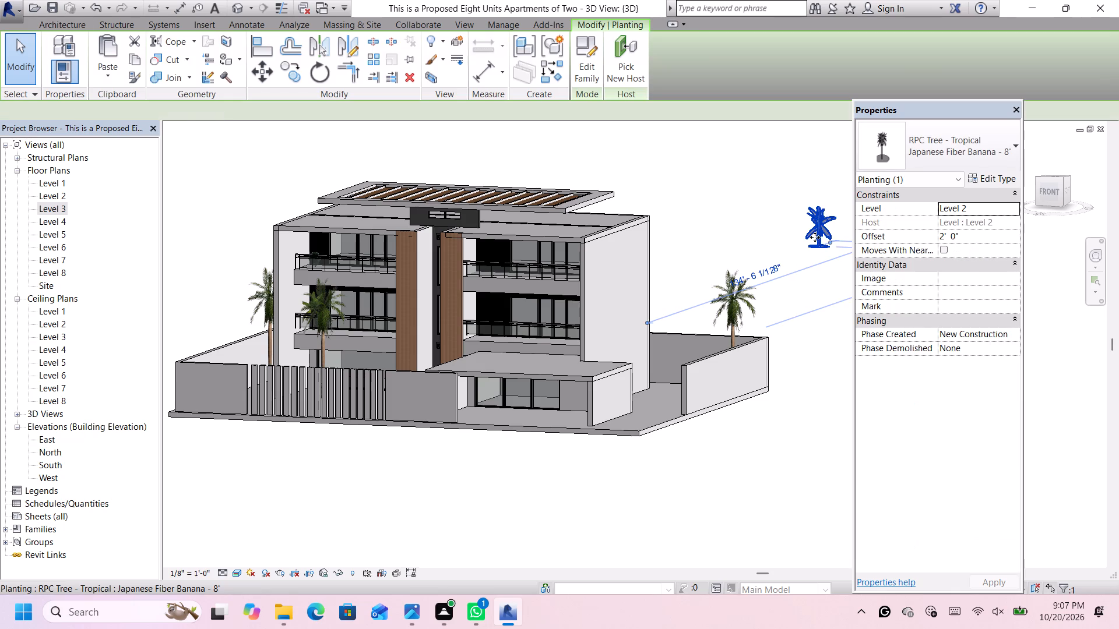
{"action": "scroll", "coordinate": [814, 243], "scroll_direction": "up", "scroll_amount": 2}
{"action": "left_click", "coordinate": [755, 282]}
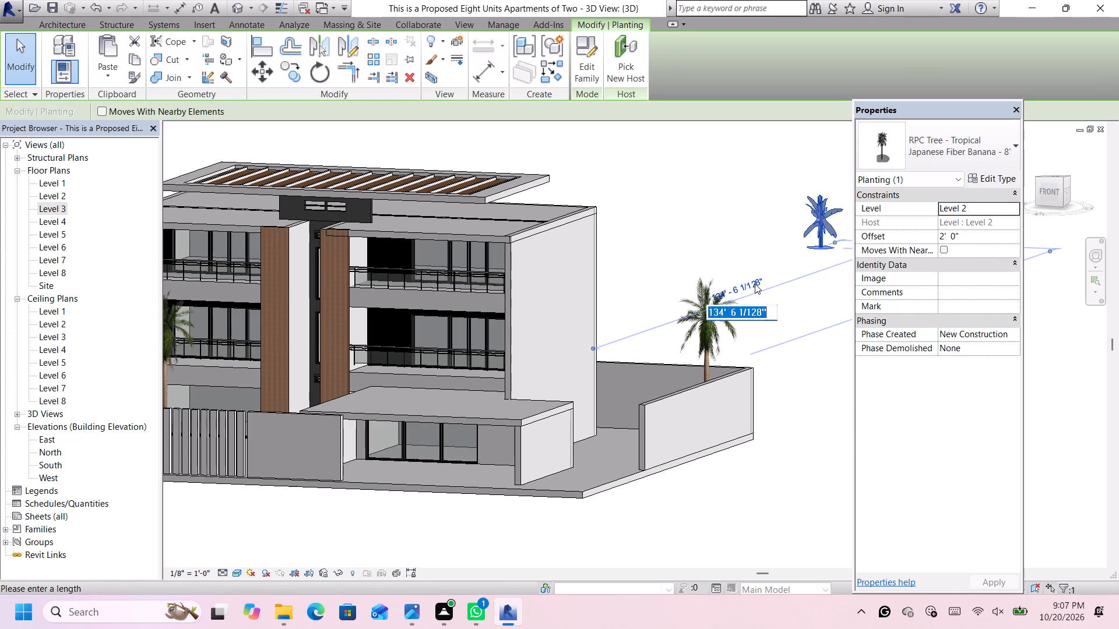
{"action": "type", "text": "0'"}
{"action": "key", "text": "Return"}
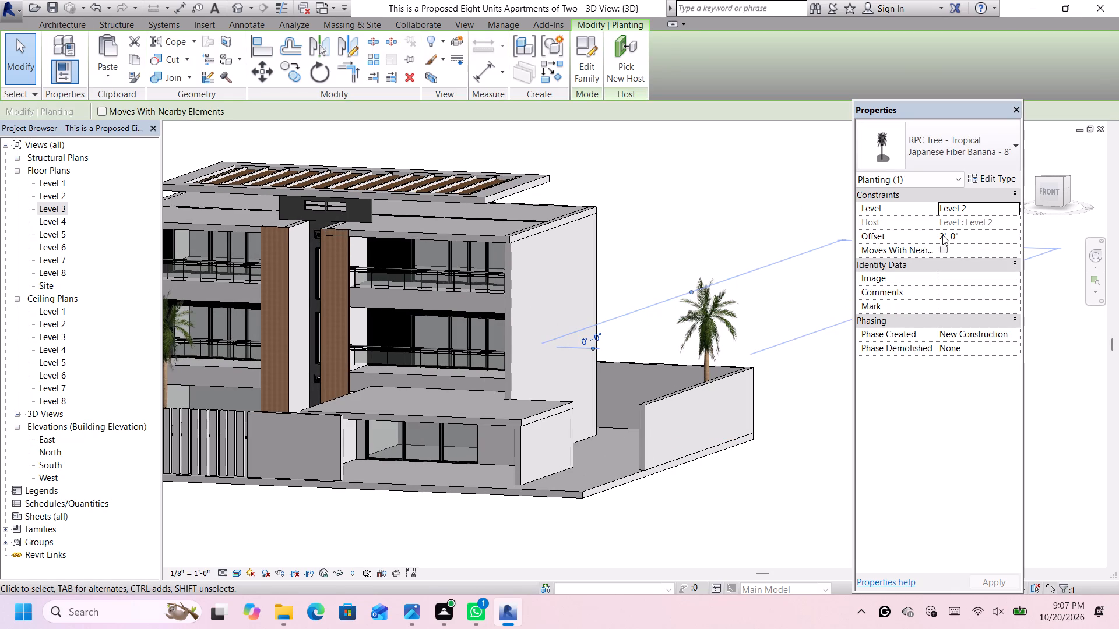
Host the selected Japanese Fiber Banana on Level 3 with a 5' offset.
{"action": "left_click", "coordinate": [1012, 210]}
{"action": "left_click", "coordinate": [974, 243]}
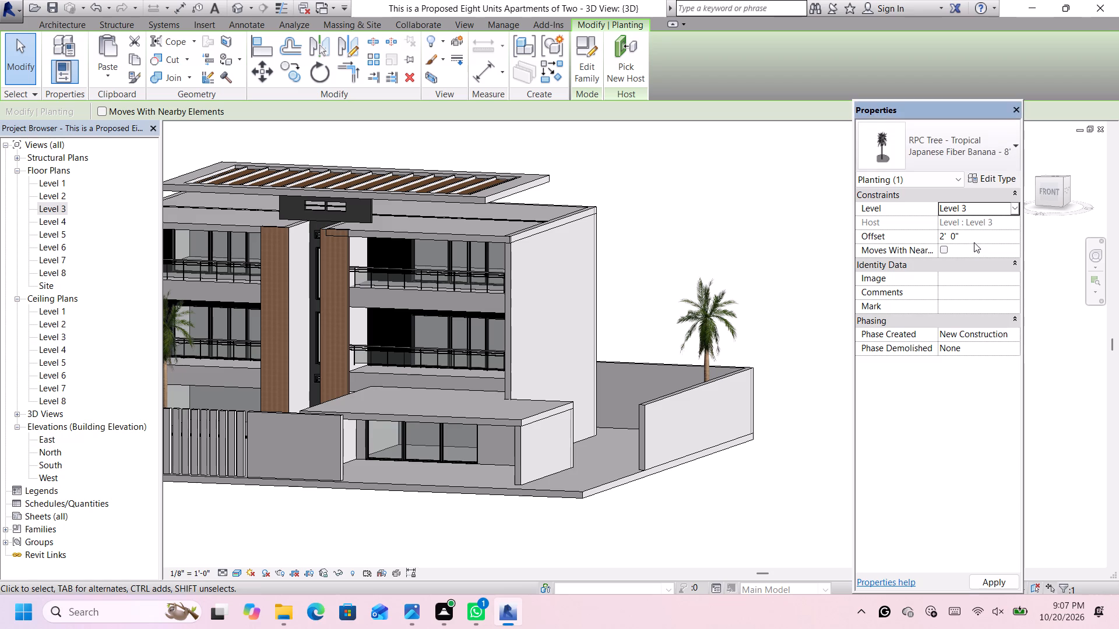
{"action": "left_click", "coordinate": [974, 239]}
{"action": "key", "text": "BackSpace"}
{"action": "type", "text": "5'"}
{"action": "key", "text": "Return"}
Nudge the selected Japanese Fiber Banana forward from behind the facade to the upper balcony's front railing.
{"action": "scroll", "coordinate": [465, 303], "scroll_direction": "up", "scroll_amount": 3}
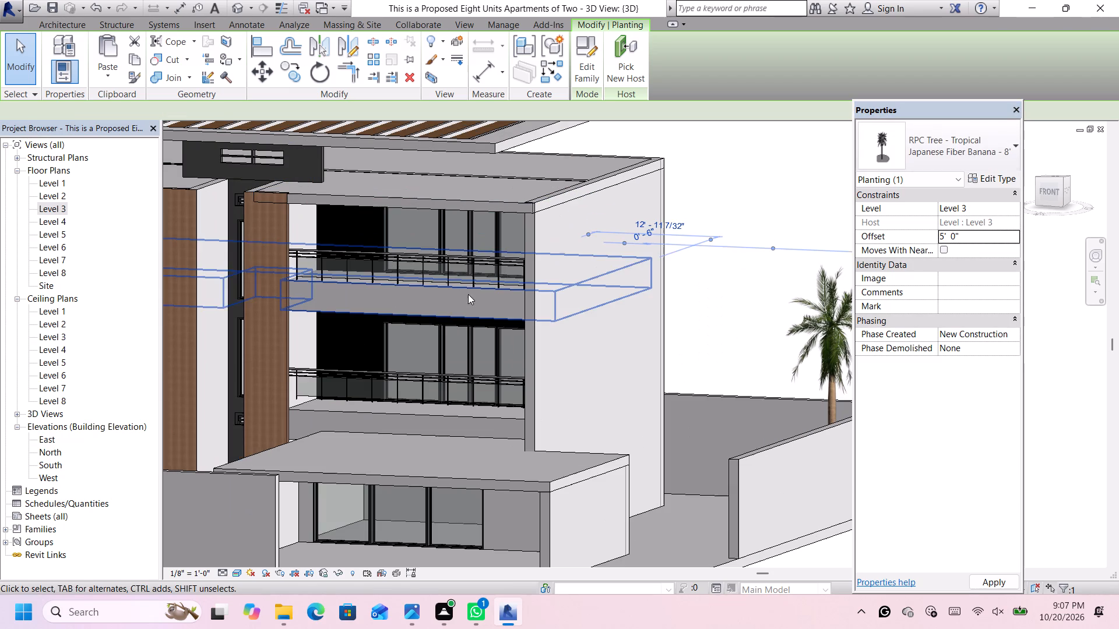
{"action": "key", "text": "Down"}
{"action": "key", "text": "Down"}
{"action": "key", "text": "Down"}
{"action": "key", "text": "Down"}
{"action": "key", "text": "Down"}
{"action": "key", "text": "Down"}
{"action": "key", "text": "Down"}
{"action": "key", "text": "Down"}
{"action": "key", "text": "Down"}
{"action": "key", "text": "Down"}
{"action": "key", "text": "Down"}
{"action": "key", "text": "Down"}
{"action": "key", "text": "Down"}
{"action": "key", "text": "Down"}
{"action": "key", "text": "Down"}
{"action": "key", "text": "Down"}
{"action": "key", "text": "Down"}
{"action": "key", "text": "Down"}
{"action": "key", "text": "Down"}
{"action": "key", "text": "Down"}
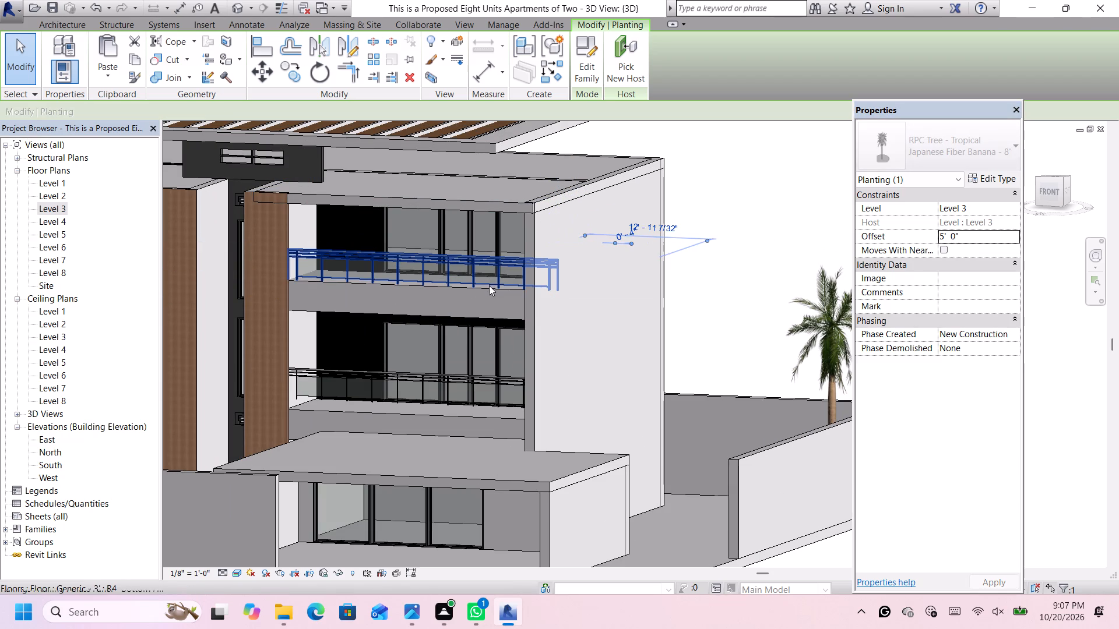
{"action": "key", "text": "Down"}
{"action": "key", "text": "Down"}
{"action": "key", "text": "Down"}
{"action": "key", "text": "Down"}
{"action": "key", "text": "Down"}
{"action": "key", "text": "Down"}
{"action": "key", "text": "Down"}
{"action": "key", "text": "Down"}
{"action": "key", "text": "Down"}
{"action": "key", "text": "Down"}
{"action": "key", "text": "Down"}
{"action": "key", "text": "Down"}
{"action": "key", "text": "Down"}
{"action": "key", "text": "Down"}
{"action": "key", "text": "Down"}
{"action": "key", "text": "Down"}
{"action": "key", "text": "Down"}
{"action": "key", "text": "Down"}
{"action": "key", "text": "Down"}
{"action": "key", "text": "Down"}
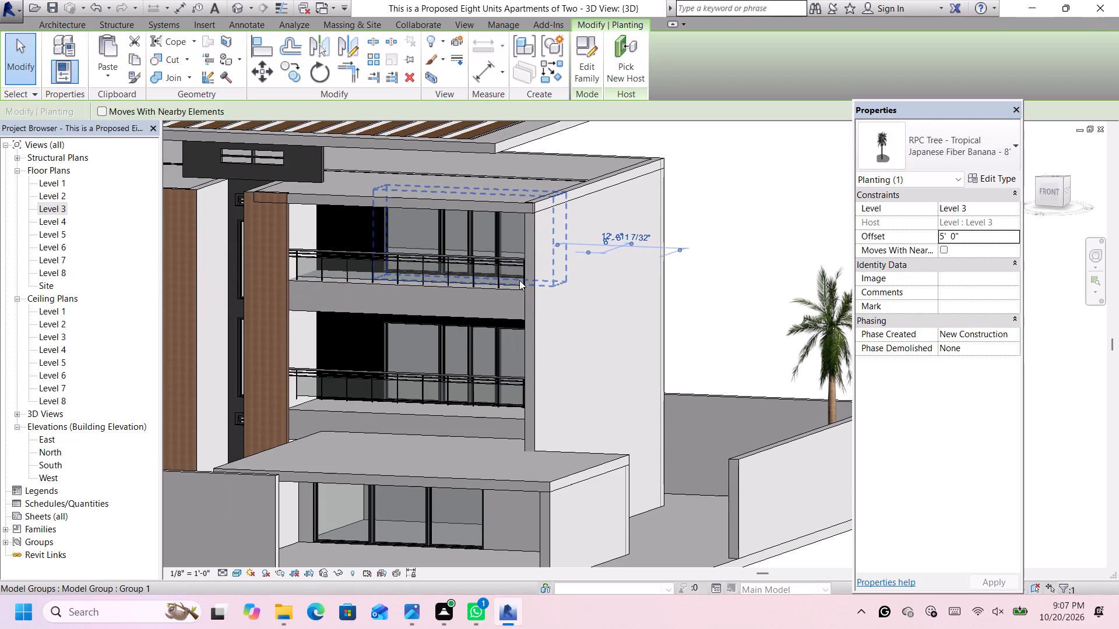
{"action": "key", "text": "Down"}
{"action": "key", "text": "Down"}
{"action": "key", "text": "Down"}
{"action": "key", "text": "Down"}
{"action": "key", "text": "Down"}
{"action": "key", "text": "Down"}
{"action": "key", "text": "Down"}
{"action": "key", "text": "Down"}
{"action": "key", "text": "Down"}
{"action": "key", "text": "Down"}
{"action": "key", "text": "Down"}
{"action": "key", "text": "Down"}
{"action": "key", "text": "Down"}
{"action": "key", "text": "Down"}
{"action": "key", "text": "Down"}
{"action": "key", "text": "Down"}
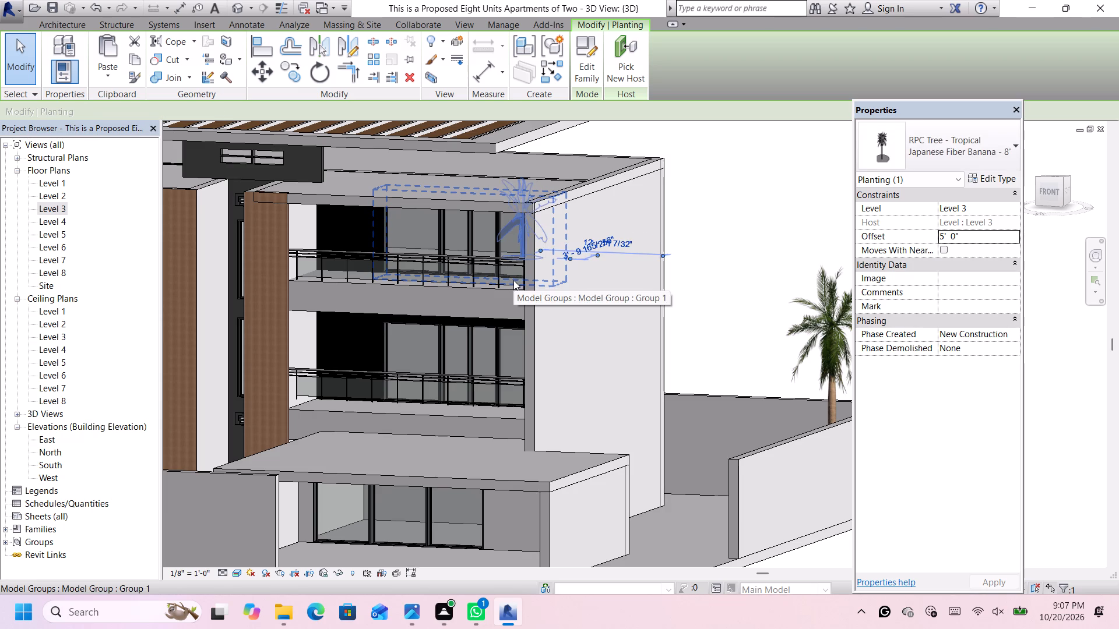
{"action": "scroll", "coordinate": [516, 278], "scroll_direction": "down", "scroll_amount": 4}
{"action": "scroll", "coordinate": [516, 278], "scroll_direction": "up", "scroll_amount": 2}
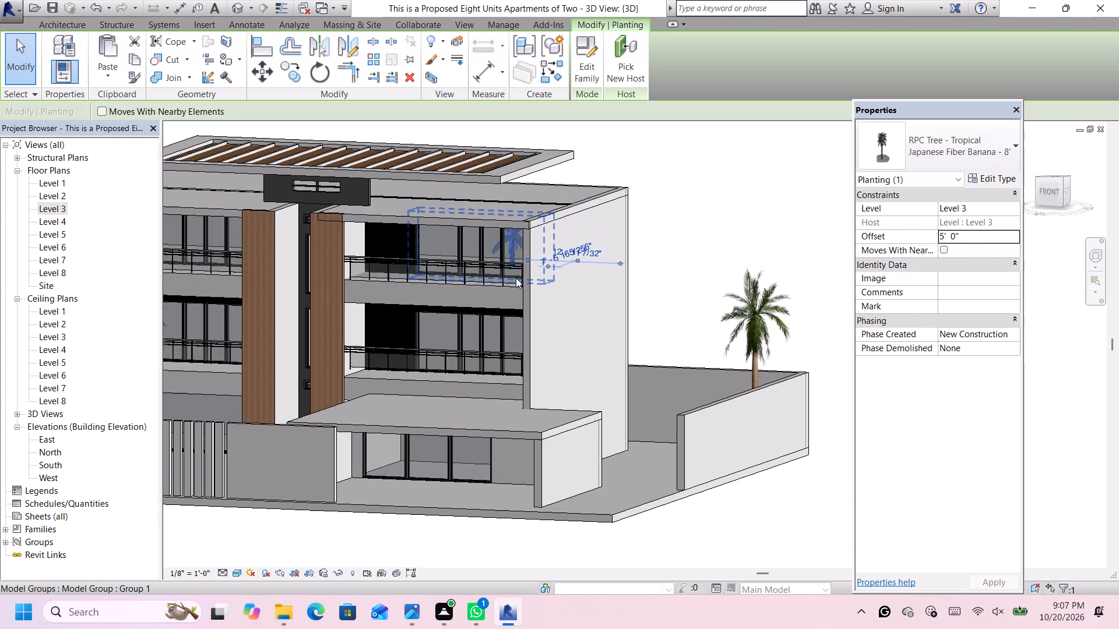
{"action": "key", "text": "Down"}
{"action": "key", "text": "Down"}
{"action": "key", "text": "Down"}
{"action": "key", "text": "Down"}
{"action": "key", "text": "Down"}
{"action": "key", "text": "Down"}
{"action": "key", "text": "Down"}
{"action": "key", "text": "Down"}
{"action": "key", "text": "Down"}
{"action": "key", "text": "Down"}
{"action": "key", "text": "Down"}
{"action": "key", "text": "Down"}
{"action": "key", "text": "Down"}
{"action": "key", "text": "Down"}
{"action": "key", "text": "Down"}
{"action": "key", "text": "Down"}
{"action": "key", "text": "Down"}
{"action": "key", "text": "Down"}
{"action": "key", "text": "Down"}
{"action": "key", "text": "Down"}
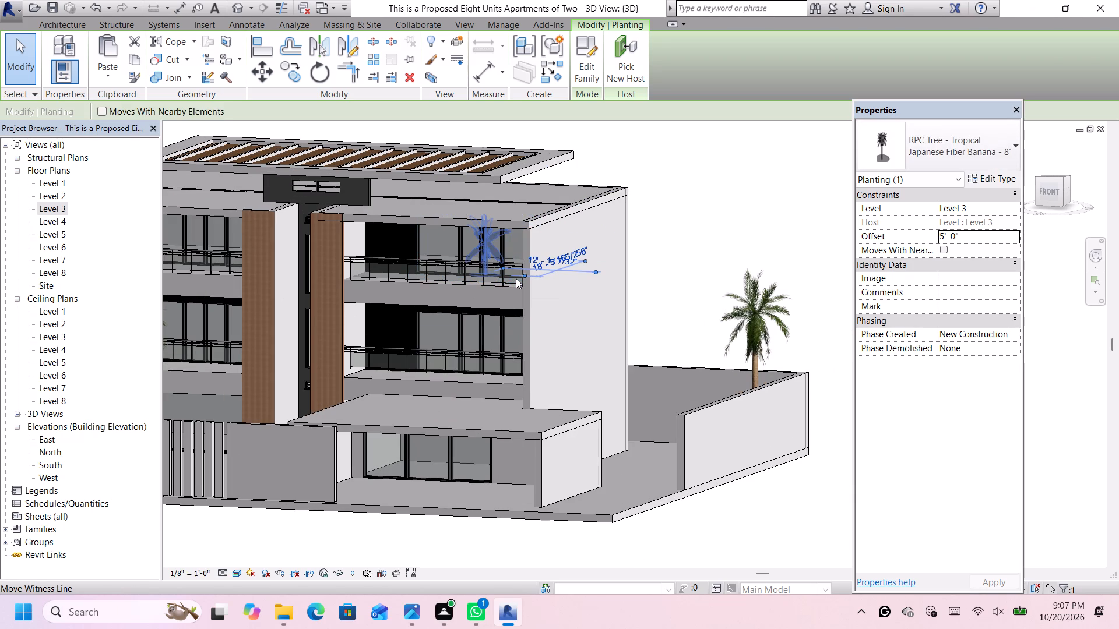
{"action": "key", "text": "Down"}
{"action": "key", "text": "Down"}
{"action": "key", "text": "Down"}
{"action": "key", "text": "Down"}
{"action": "key", "text": "Down"}
{"action": "key", "text": "Down"}
{"action": "key", "text": "Down"}
{"action": "key", "text": "Down"}
{"action": "key", "text": "Down"}
{"action": "key", "text": "Down"}
{"action": "key", "text": "Down"}
{"action": "key", "text": "Down"}
{"action": "key", "text": "Down"}
{"action": "key", "text": "Down"}
{"action": "key", "text": "Down"}
{"action": "key", "text": "Down"}
{"action": "key", "text": "Down"}
{"action": "key", "text": "Down"}
{"action": "key", "text": "Down"}
{"action": "key", "text": "Down"}
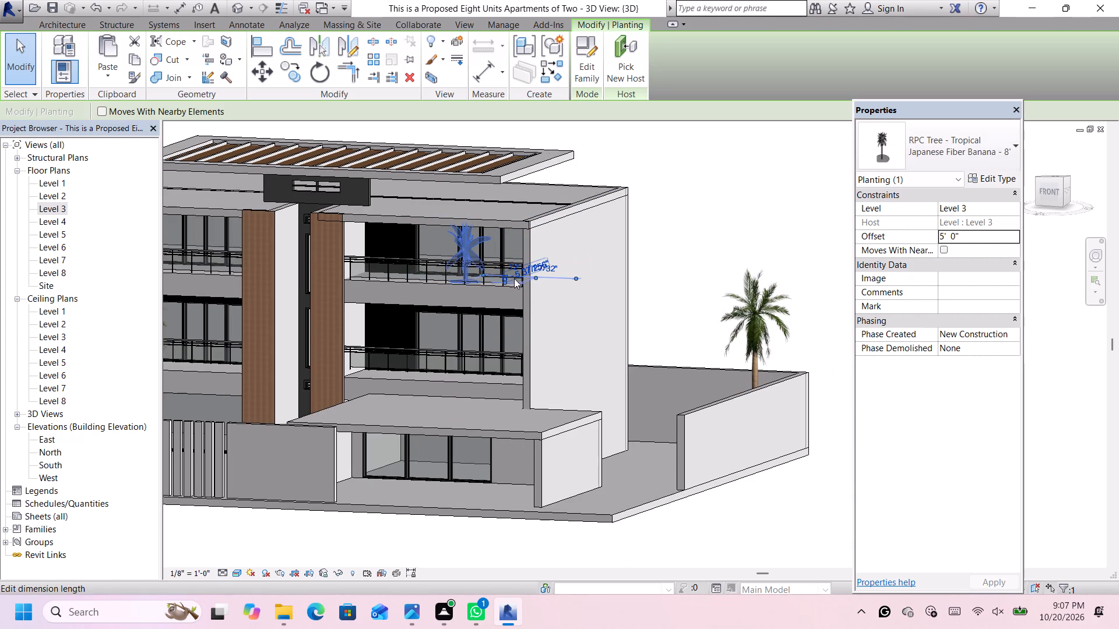
Nudge the Japanese Fiber Banana along the upper balcony railing into the corner beside the building's side wall, and deselect it.
{"action": "scroll", "coordinate": [458, 279], "scroll_direction": "up", "scroll_amount": 3}
{"action": "scroll", "coordinate": [517, 278], "scroll_direction": "up", "scroll_amount": 1}
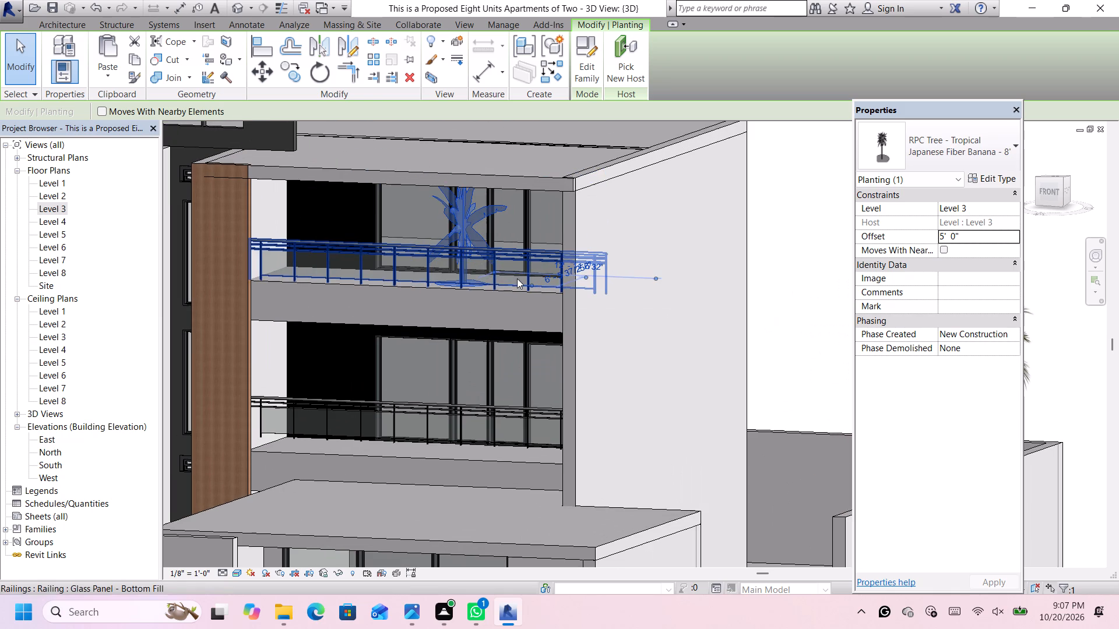
{"action": "key", "text": "Right"}
{"action": "key", "text": "Right"}
{"action": "key", "text": "Right"}
{"action": "key", "text": "Right"}
{"action": "key", "text": "Right"}
{"action": "key", "text": "Right"}
{"action": "key", "text": "Right"}
{"action": "key", "text": "Right"}
{"action": "key", "text": "Right"}
{"action": "key", "text": "Right"}
{"action": "key", "text": "Right"}
{"action": "key", "text": "Right"}
{"action": "key", "text": "Right"}
{"action": "key", "text": "Right"}
{"action": "key", "text": "Right"}
{"action": "key", "text": "Right"}
{"action": "key", "text": "Right"}
{"action": "key", "text": "Right"}
{"action": "key", "text": "Right"}
{"action": "key", "text": "Right"}
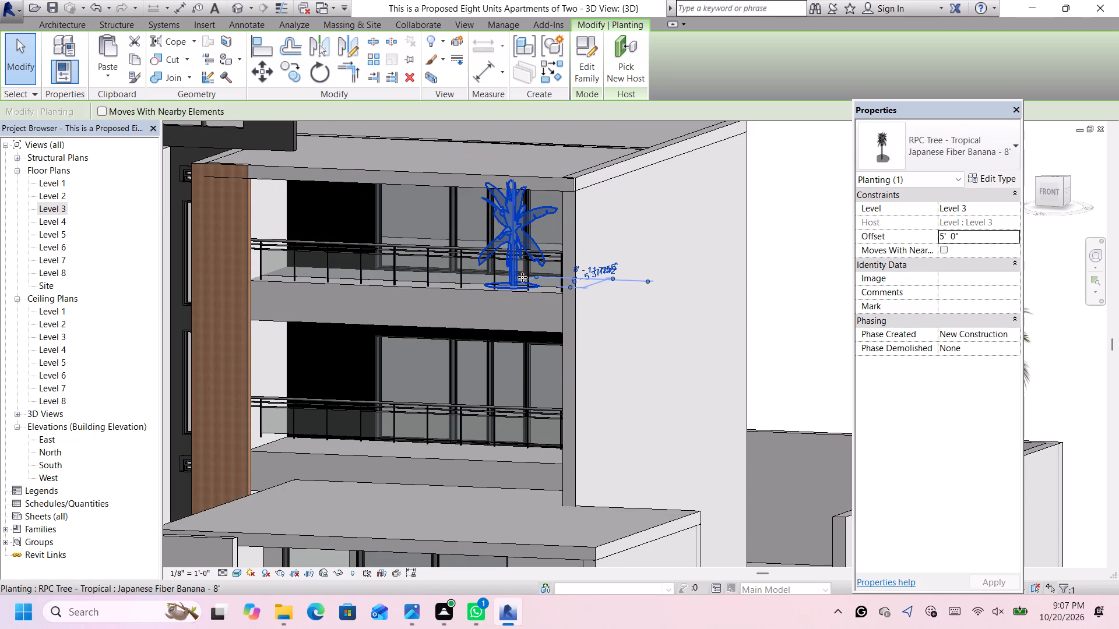
{"action": "key", "text": "Right"}
{"action": "key", "text": "Right"}
{"action": "key", "text": "Right"}
{"action": "key", "text": "Right"}
{"action": "key", "text": "Right"}
{"action": "key", "text": "Right"}
{"action": "key", "text": "Right"}
{"action": "key", "text": "Right"}
{"action": "key", "text": "Right"}
{"action": "key", "text": "Right"}
{"action": "key", "text": "Right"}
{"action": "key", "text": "Right"}
{"action": "key", "text": "Right"}
{"action": "key", "text": "Right"}
{"action": "key", "text": "Right"}
{"action": "key", "text": "Right"}
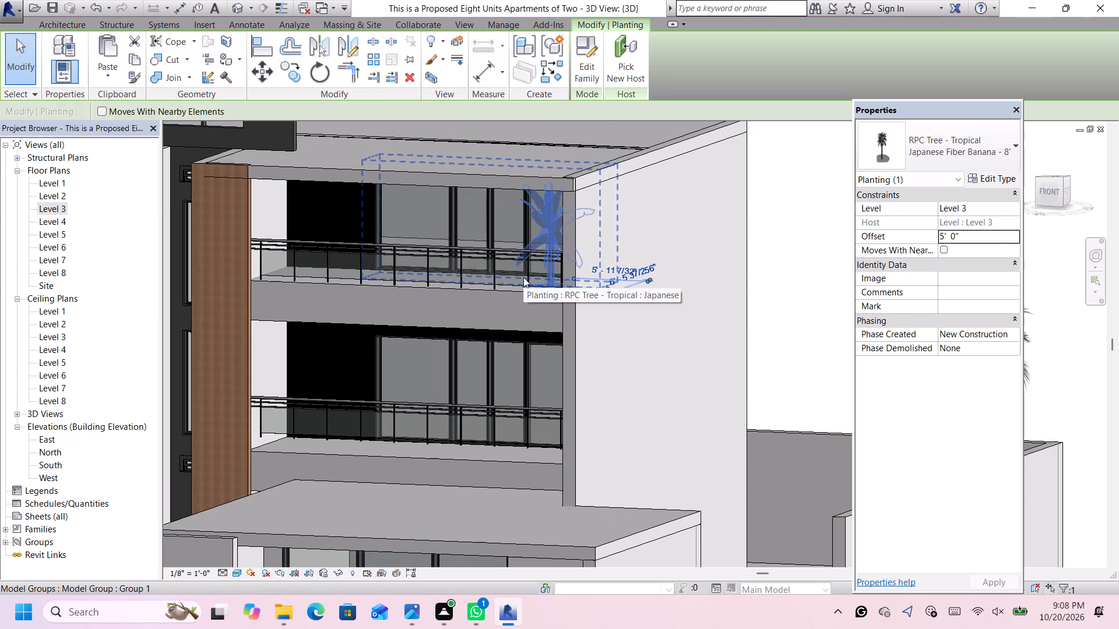
{"action": "scroll", "coordinate": [523, 277], "scroll_direction": "down", "scroll_amount": 4}
{"action": "left_click", "coordinate": [696, 188]}
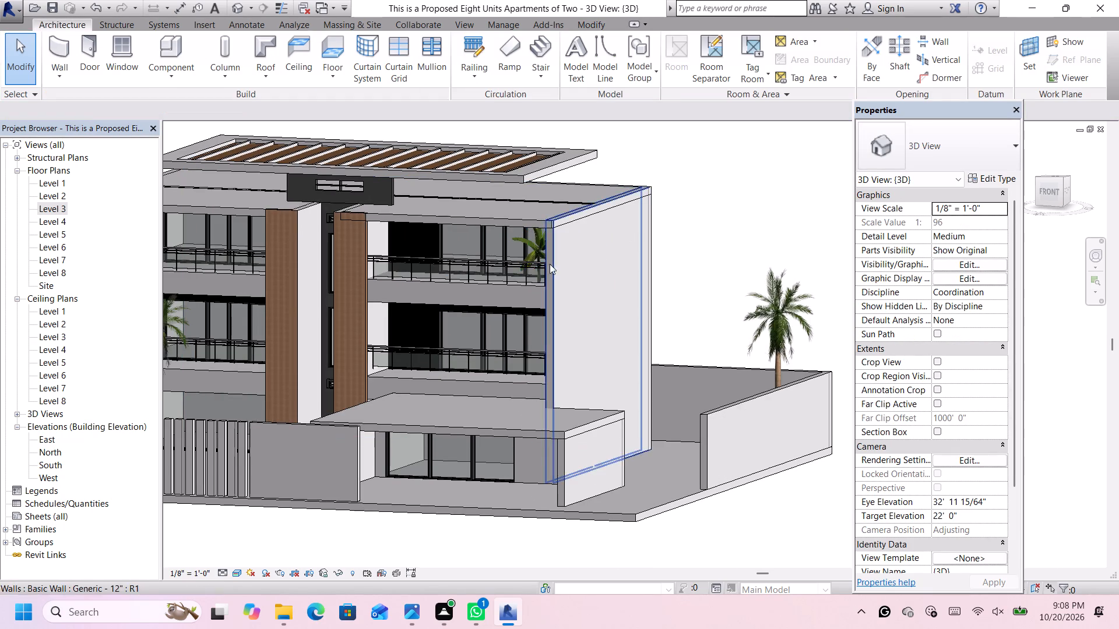
Load the RPC Beetle family from the US Imperial Entourage folder for component placement.
{"action": "scroll", "coordinate": [538, 271], "scroll_direction": "down", "scroll_amount": 7}
{"action": "scroll", "coordinate": [381, 312], "scroll_direction": "up", "scroll_amount": 4}
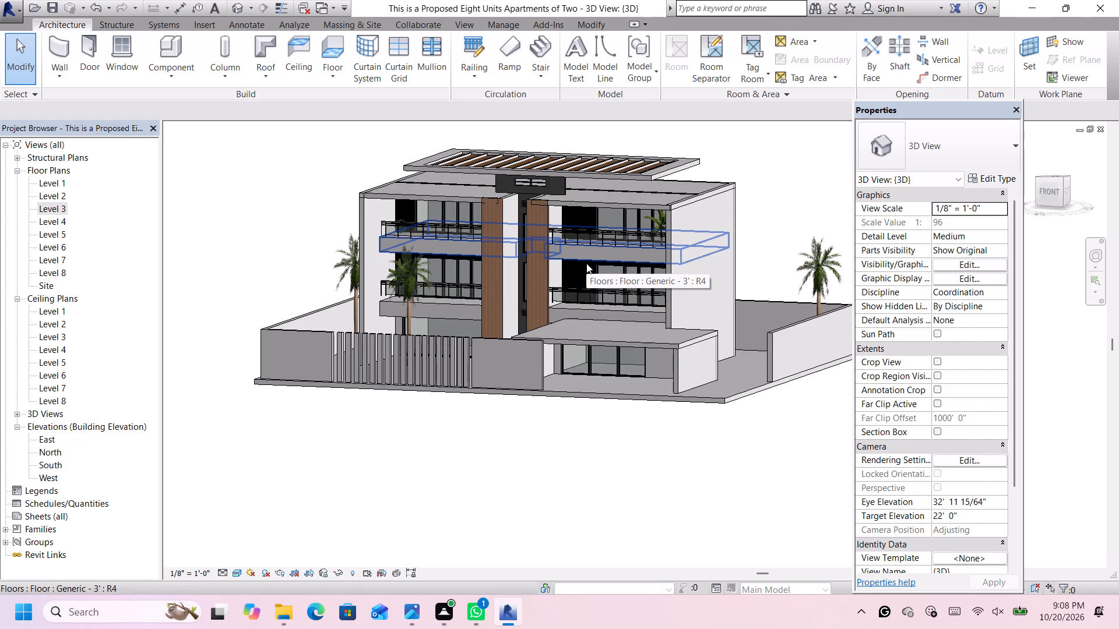
{"action": "scroll", "coordinate": [574, 278], "scroll_direction": "down", "scroll_amount": 3}
{"action": "scroll", "coordinate": [581, 404], "scroll_direction": "up", "scroll_amount": 3}
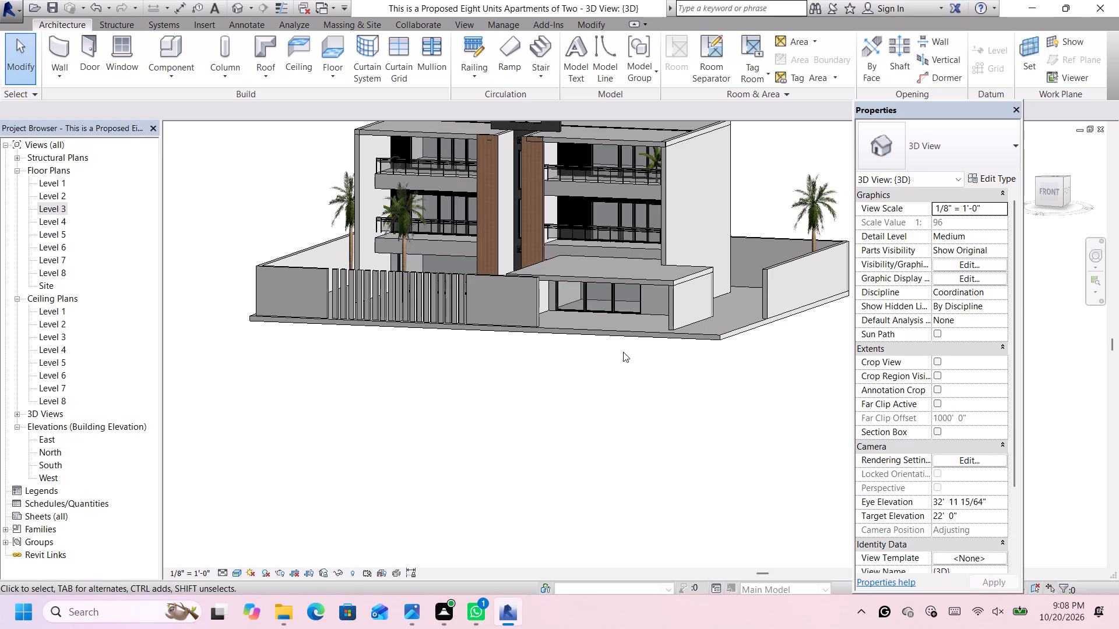
{"action": "left_click", "coordinate": [175, 48]}
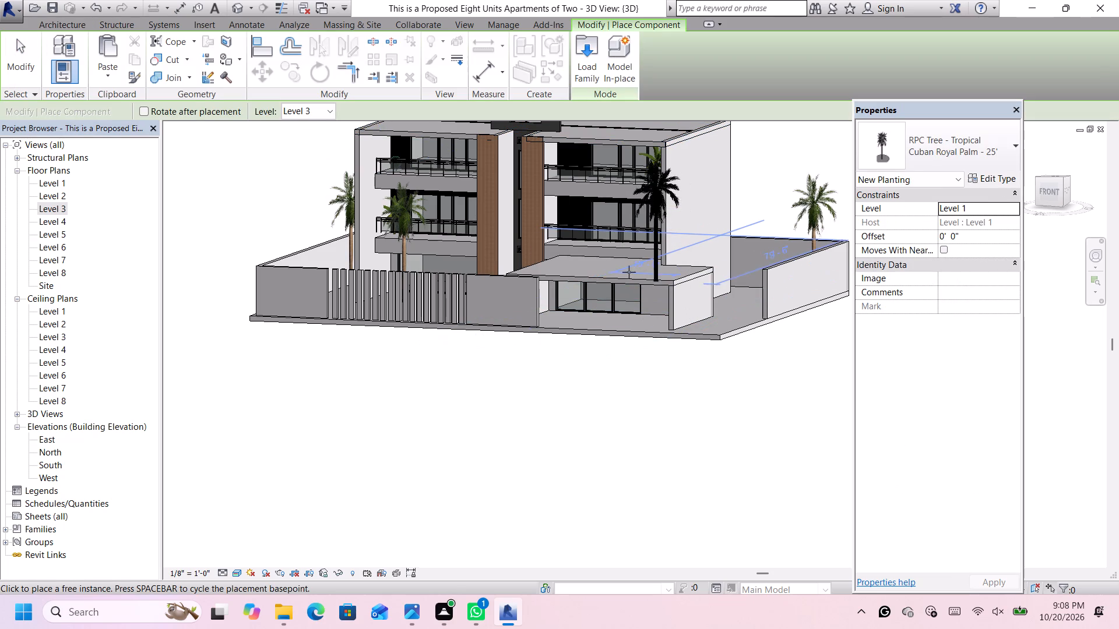
{"action": "left_click", "coordinate": [580, 51]}
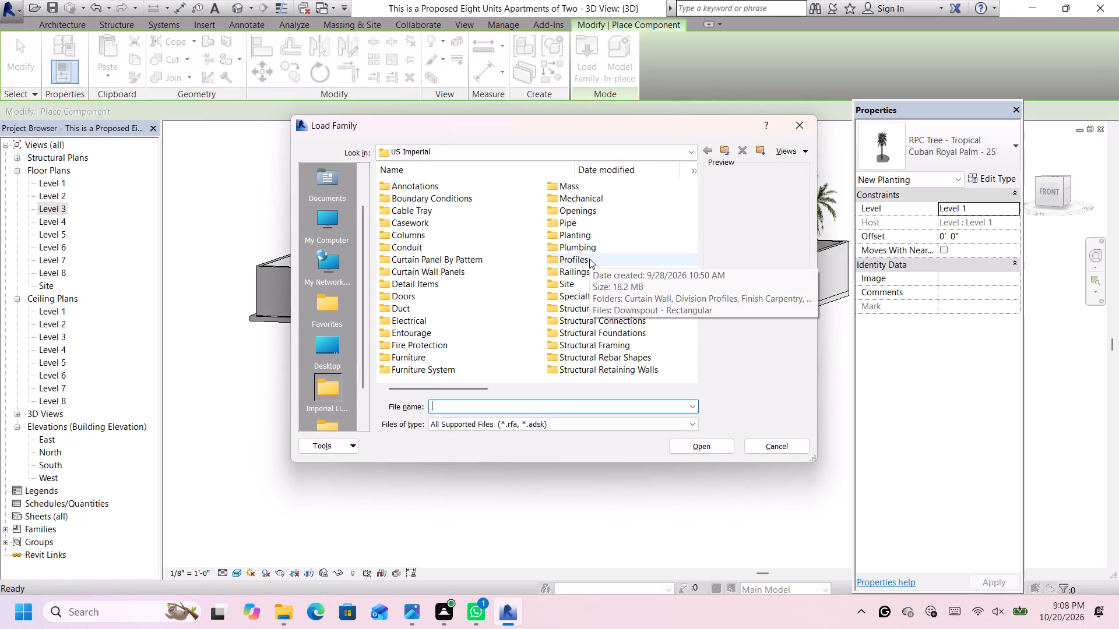
{"action": "left_click", "coordinate": [435, 331]}
{"action": "double_click", "coordinate": [435, 331]}
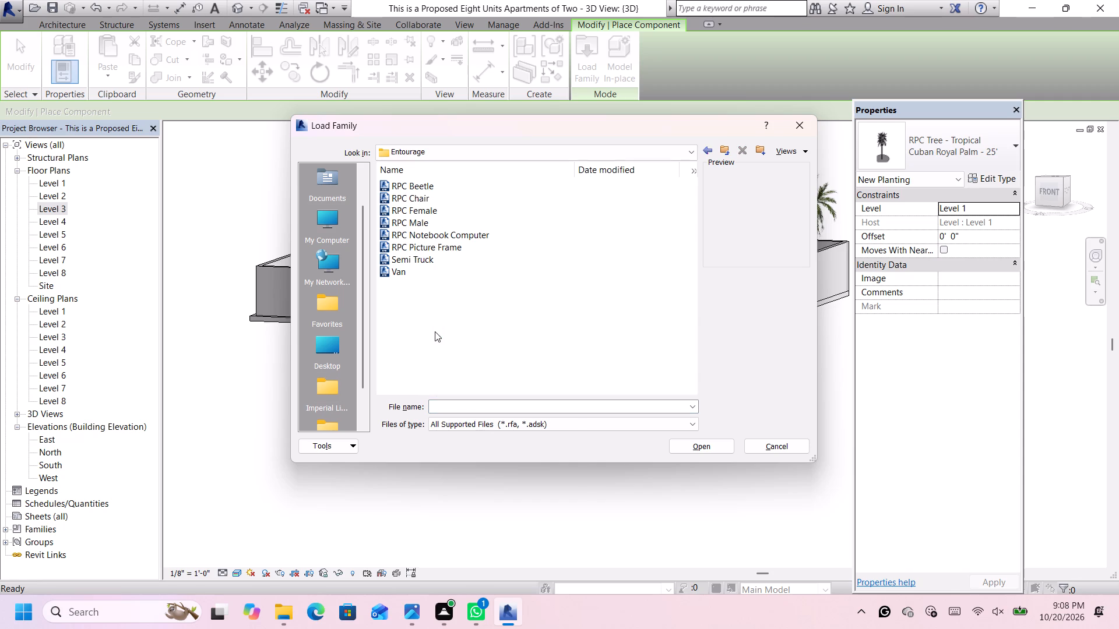
{"action": "left_click", "coordinate": [508, 186]}
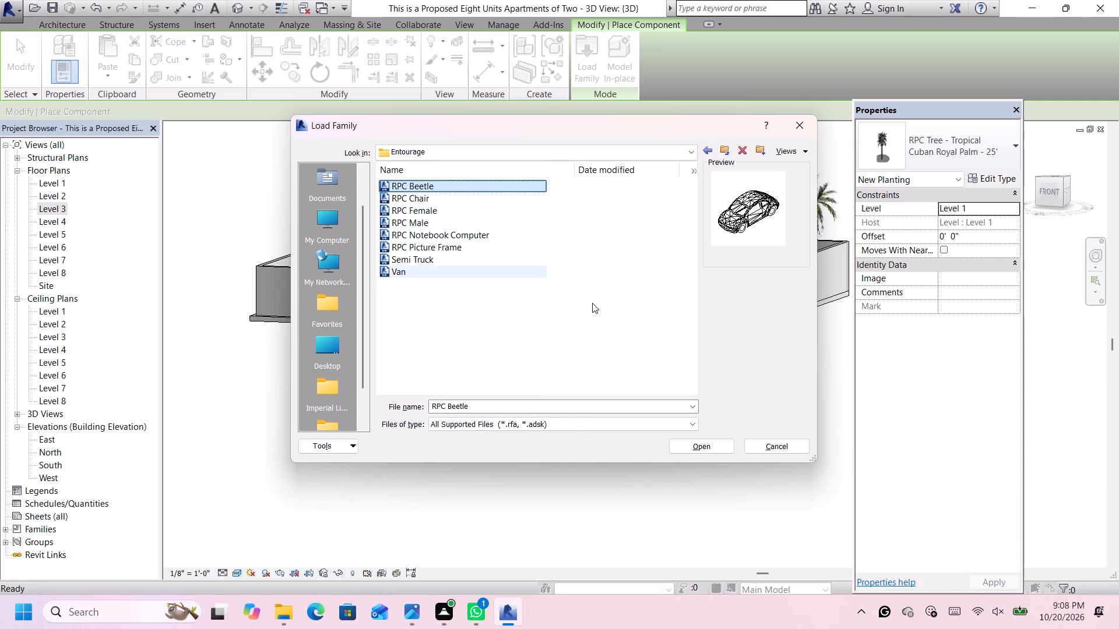
{"action": "left_click", "coordinate": [688, 452]}
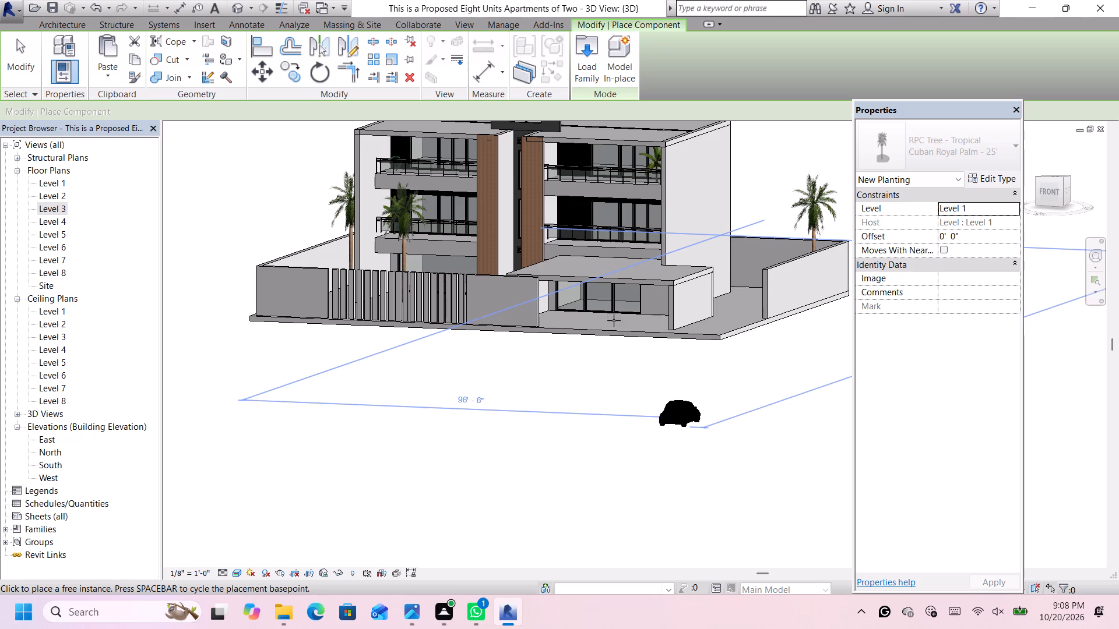
Rotate the RPC Beetle to face the front of the site, place one under the front carport roof, and end placement.
{"action": "key", "text": "space"}
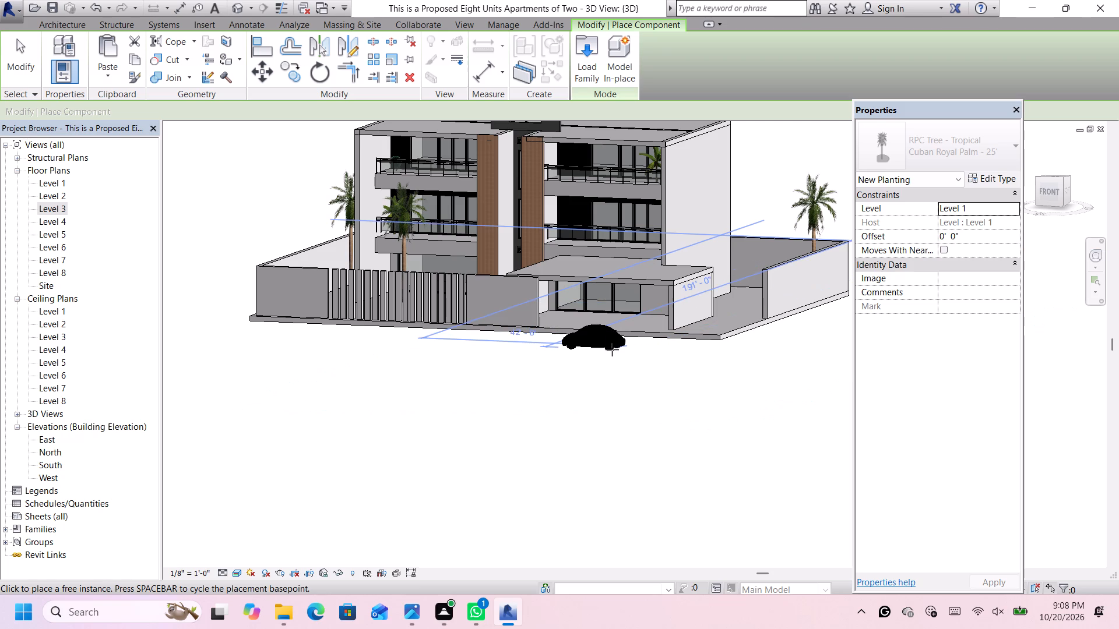
{"action": "key", "text": "space"}
{"action": "scroll", "coordinate": [643, 316], "scroll_direction": "up", "scroll_amount": 9}
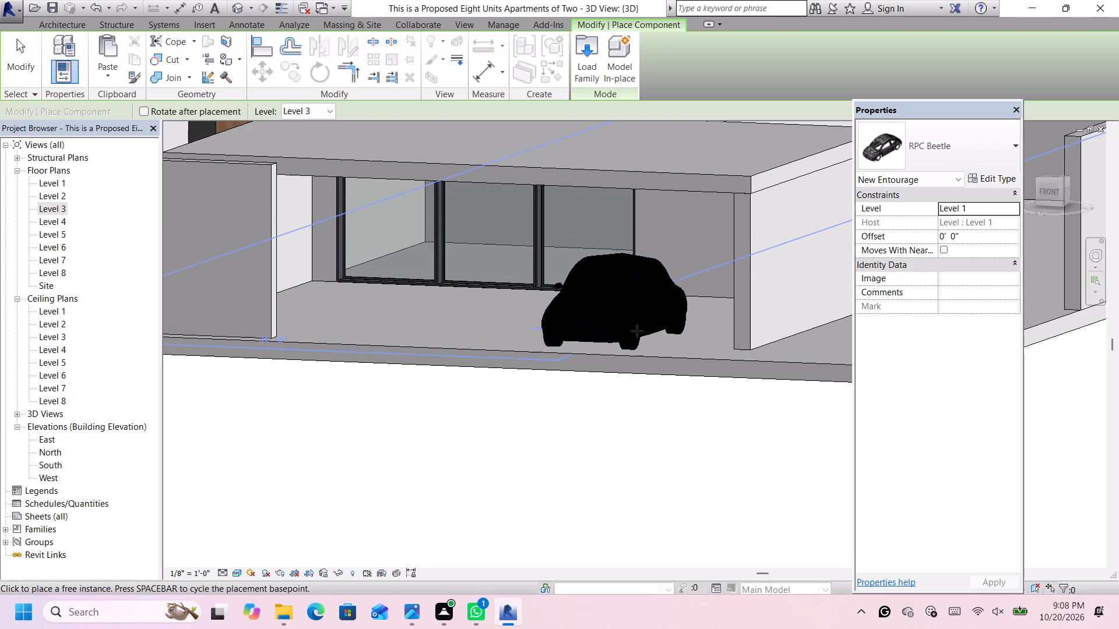
{"action": "left_click", "coordinate": [639, 327]}
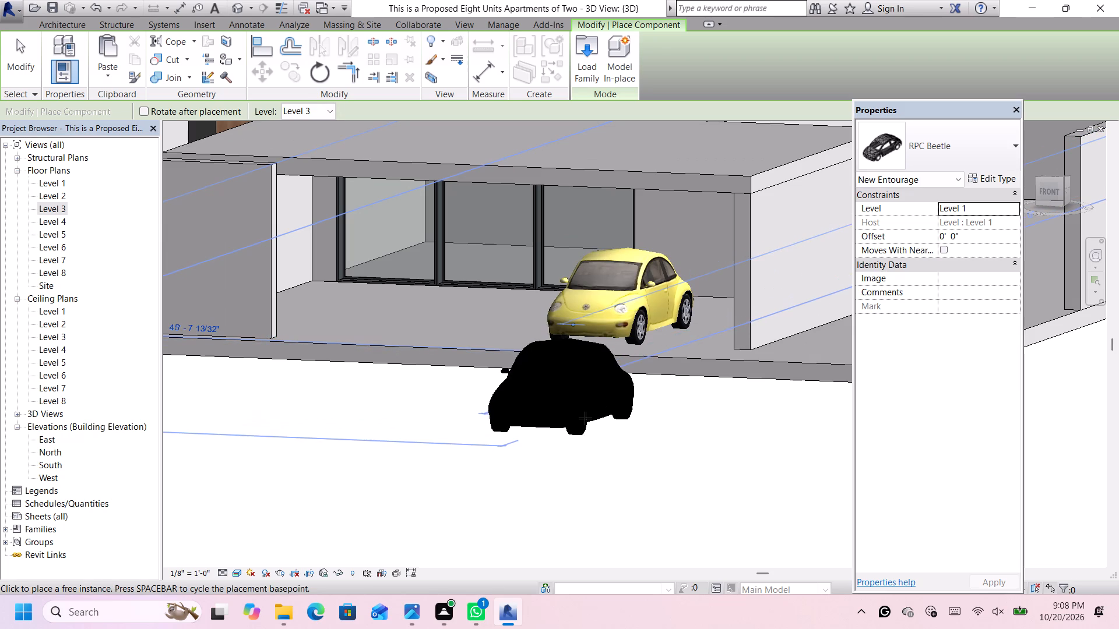
{"action": "key", "text": "Escape"}
{"action": "key", "text": "Escape"}
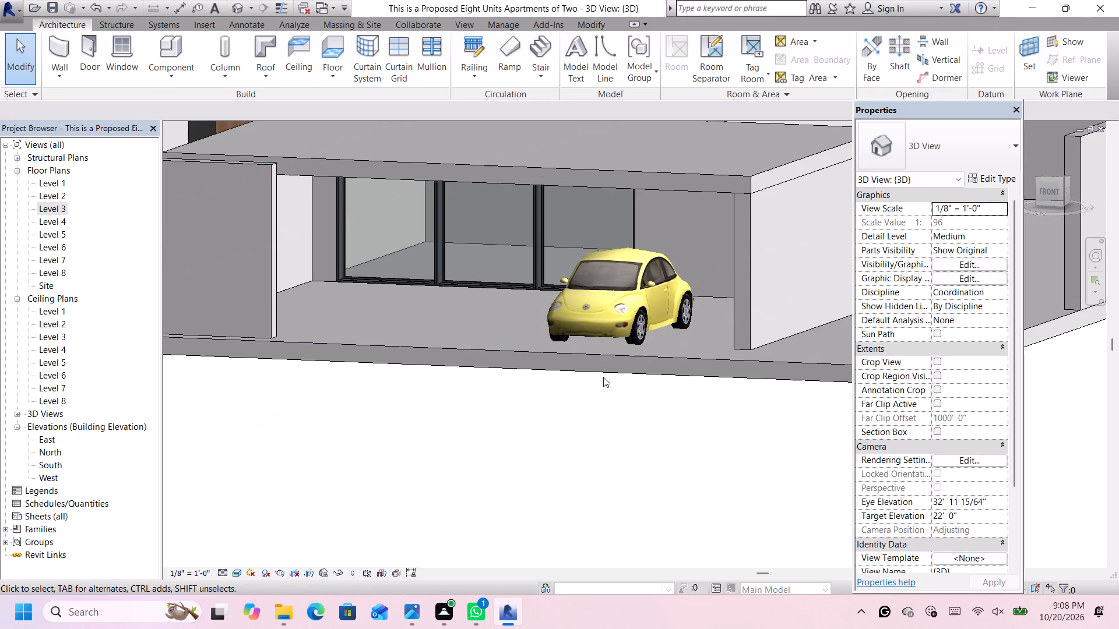
Select the RPC Beetle and nudge it slightly back toward the ground-floor glazing, away from the site's front edge.
{"action": "left_click", "coordinate": [614, 323]}
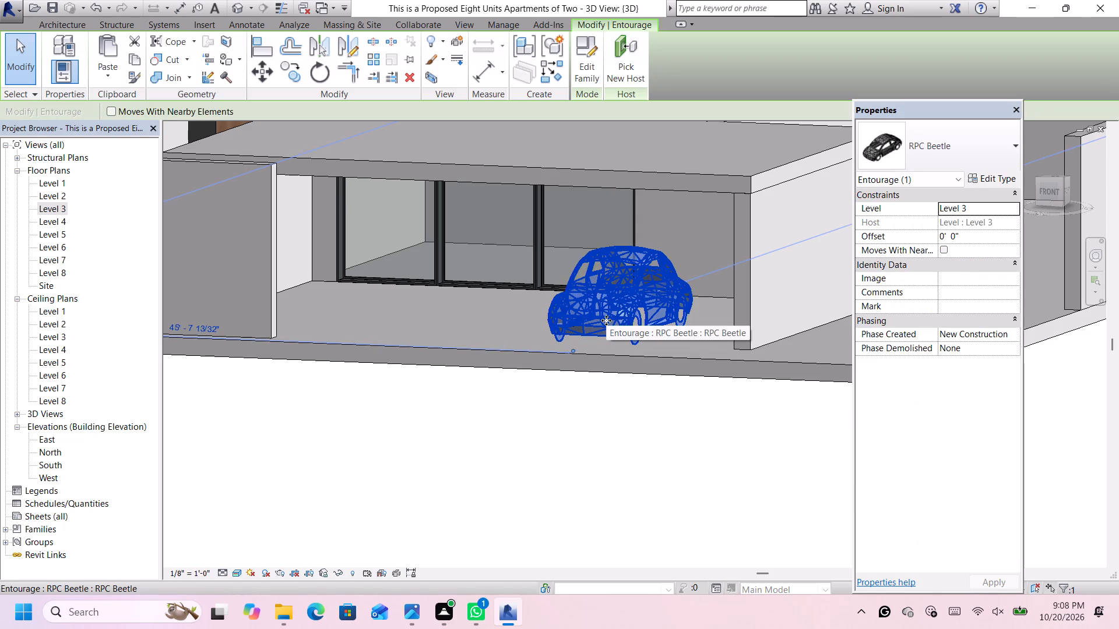
{"action": "left_click", "coordinate": [627, 464]}
{"action": "scroll", "coordinate": [626, 464], "scroll_direction": "down", "scroll_amount": 5}
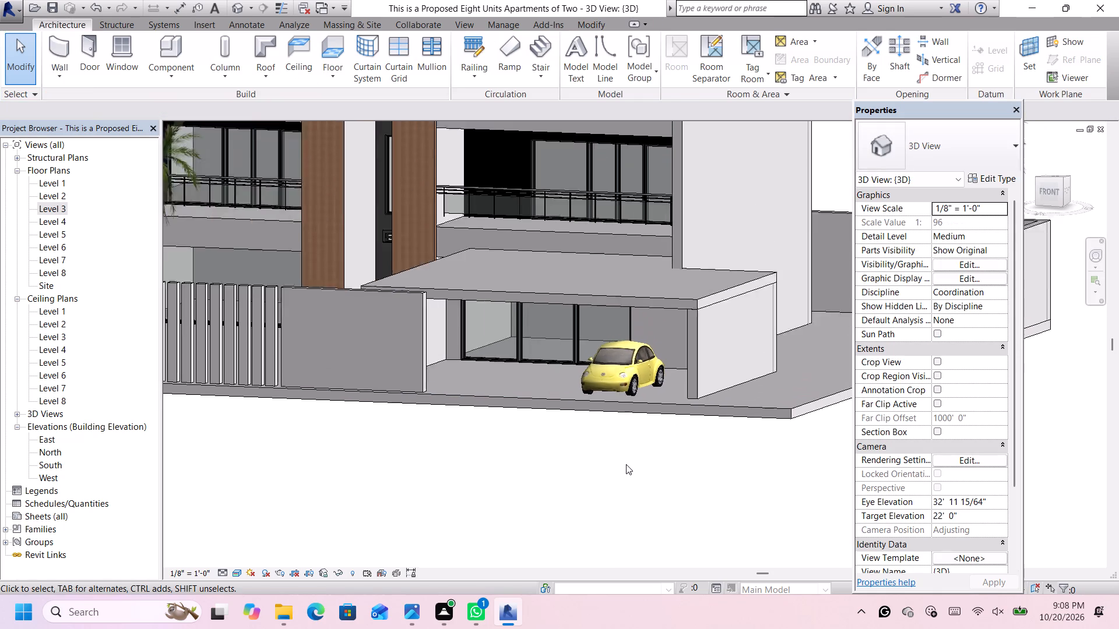
{"action": "scroll", "coordinate": [626, 464], "scroll_direction": "down", "scroll_amount": 5}
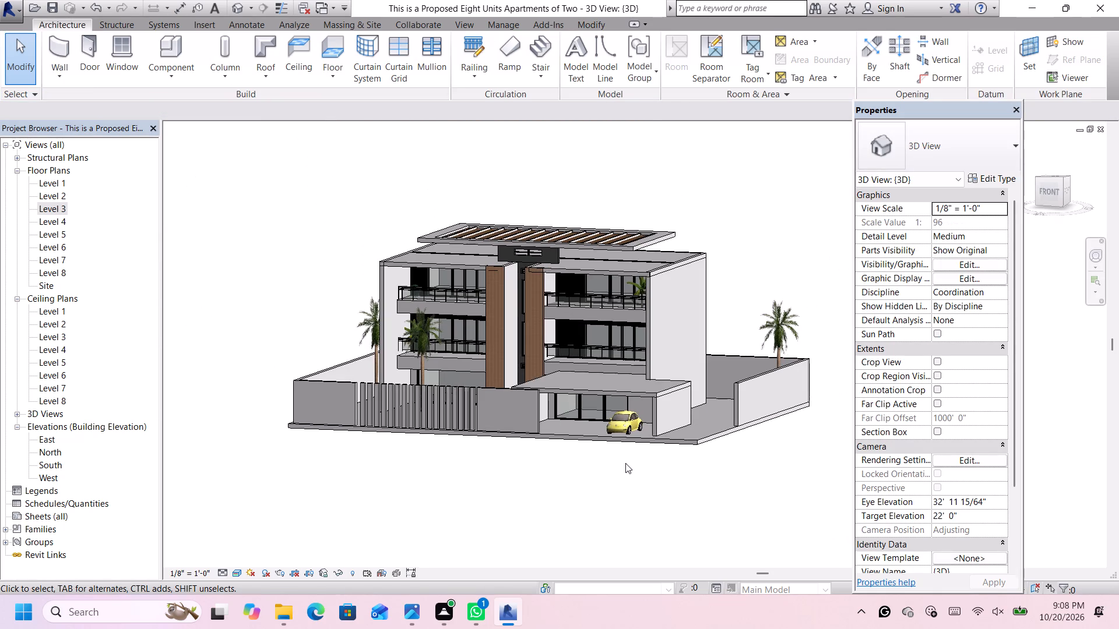
{"action": "scroll", "coordinate": [625, 461], "scroll_direction": "up", "scroll_amount": 4}
{"action": "scroll", "coordinate": [641, 408], "scroll_direction": "up", "scroll_amount": 4}
{"action": "left_click", "coordinate": [642, 405]}
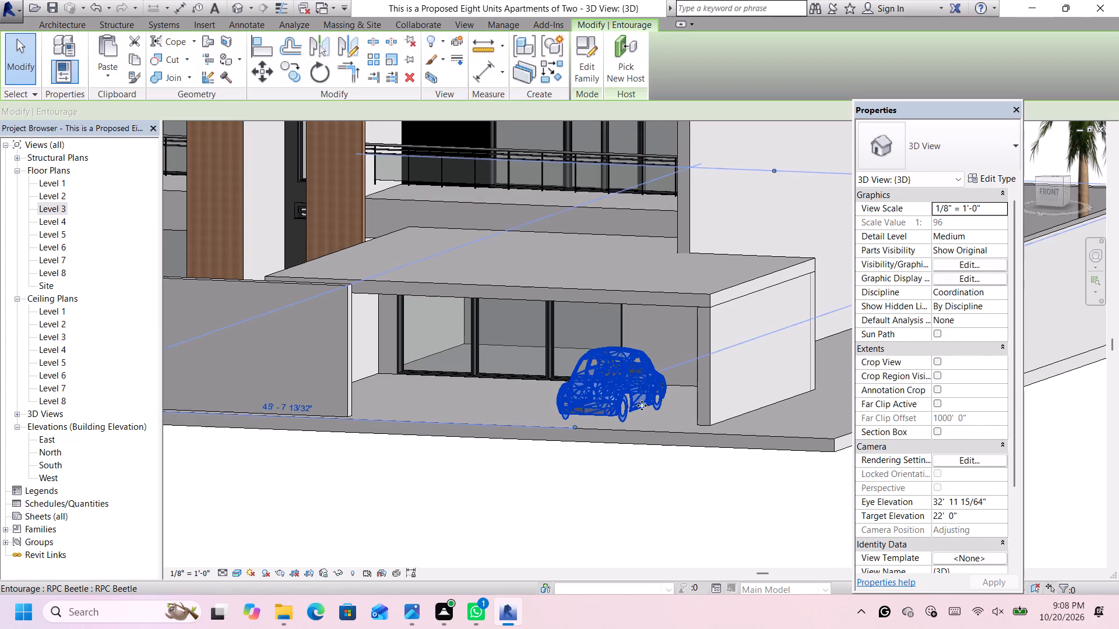
{"action": "scroll", "coordinate": [641, 406], "scroll_direction": "up", "scroll_amount": 7}
{"action": "key", "text": "Up"}
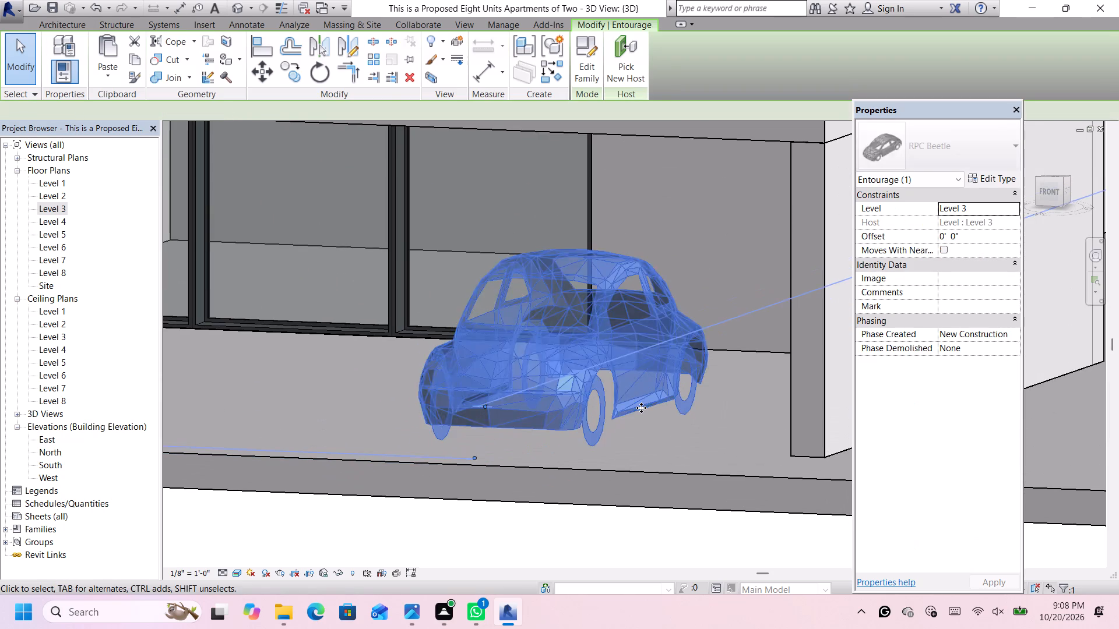
{"action": "key", "text": "Up"}
{"action": "key", "text": "Up"}
{"action": "key", "text": "Up"}
{"action": "key", "text": "Up"}
{"action": "key", "text": "Up"}
{"action": "key", "text": "Up"}
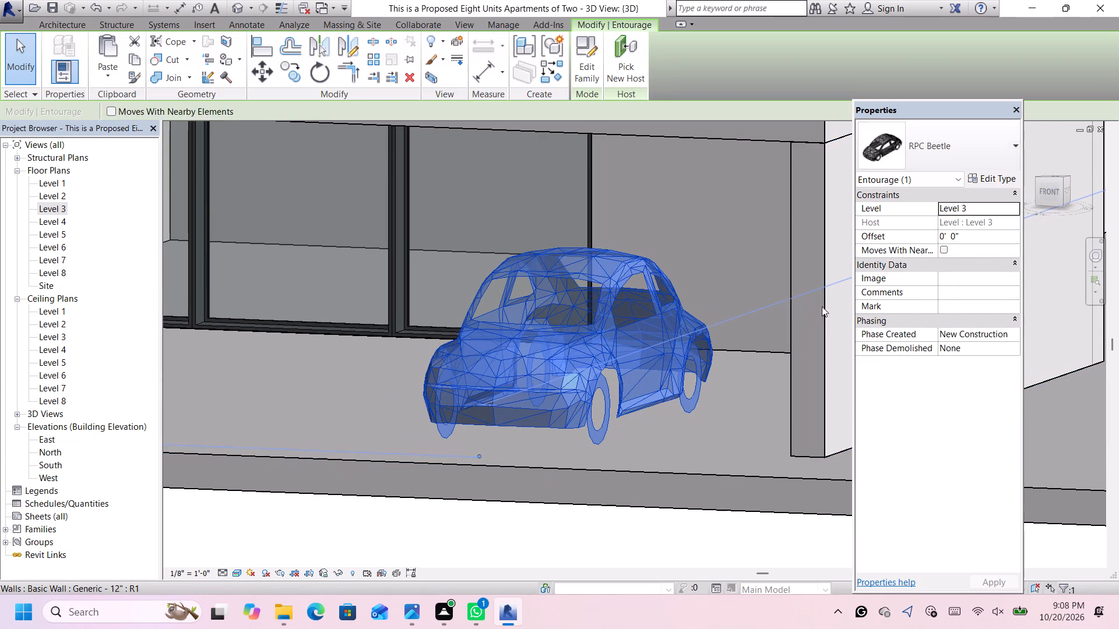
Review the RPC Beetle's type parameters, including its dimensions and render appearance, and deselect the car.
{"action": "left_click", "coordinate": [985, 176]}
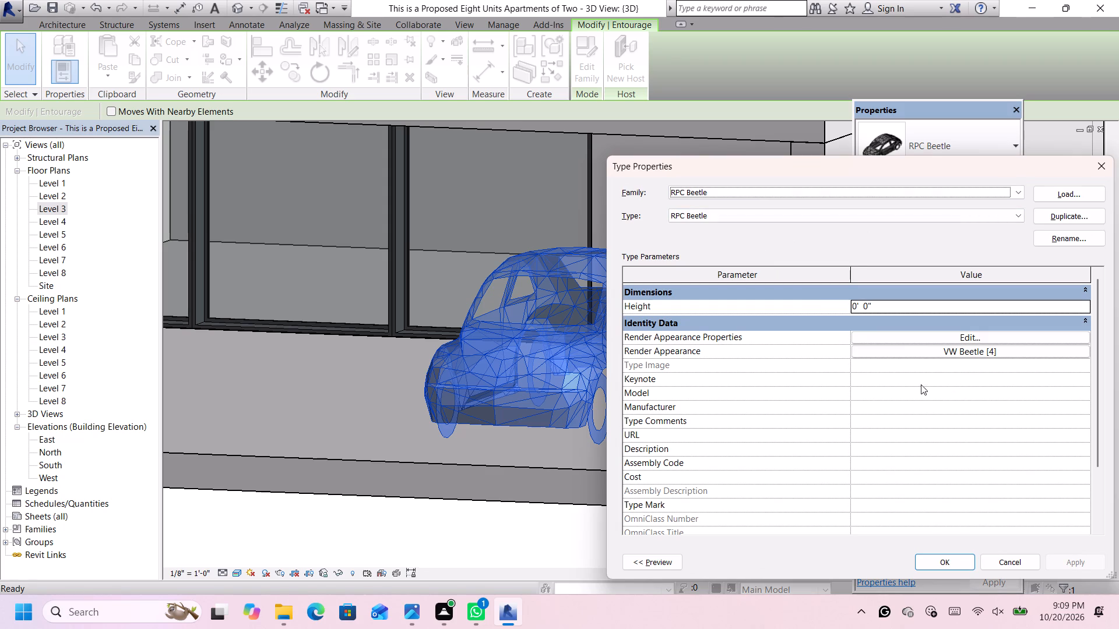
{"action": "scroll", "coordinate": [908, 391], "scroll_direction": "down", "scroll_amount": 4}
{"action": "scroll", "coordinate": [908, 391], "scroll_direction": "up", "scroll_amount": 1}
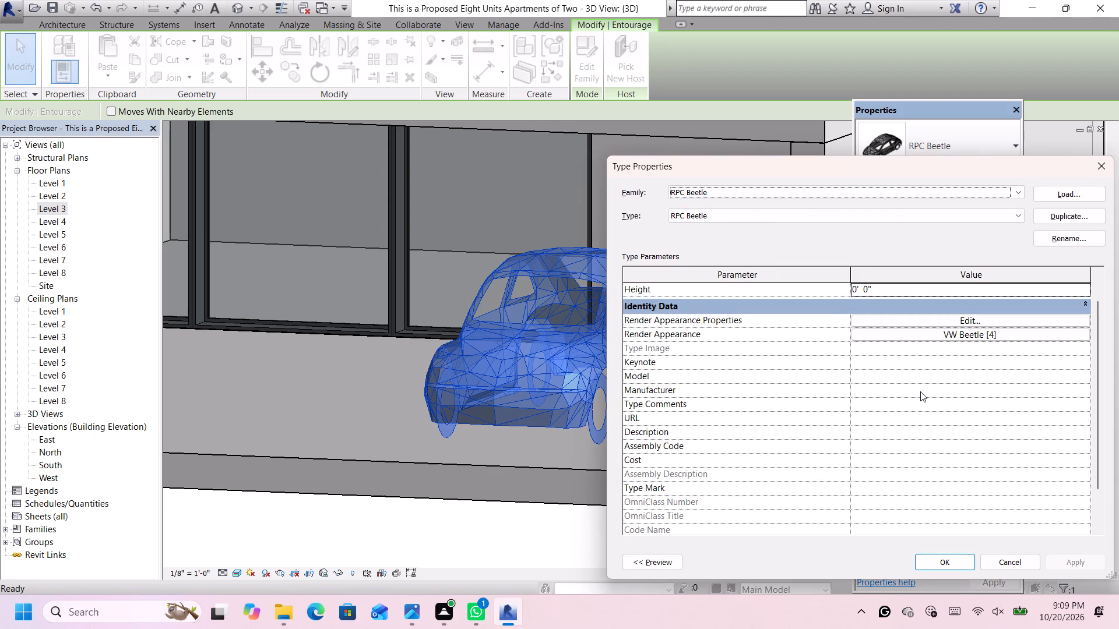
{"action": "scroll", "coordinate": [921, 391], "scroll_direction": "up", "scroll_amount": 1}
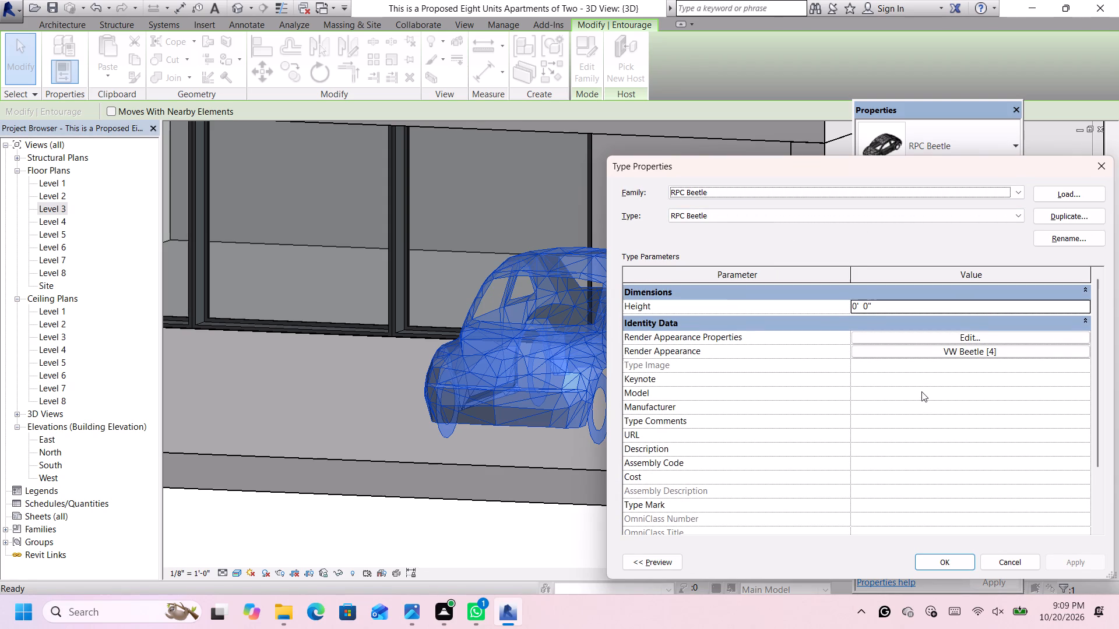
{"action": "scroll", "coordinate": [921, 390], "scroll_direction": "down", "scroll_amount": 3}
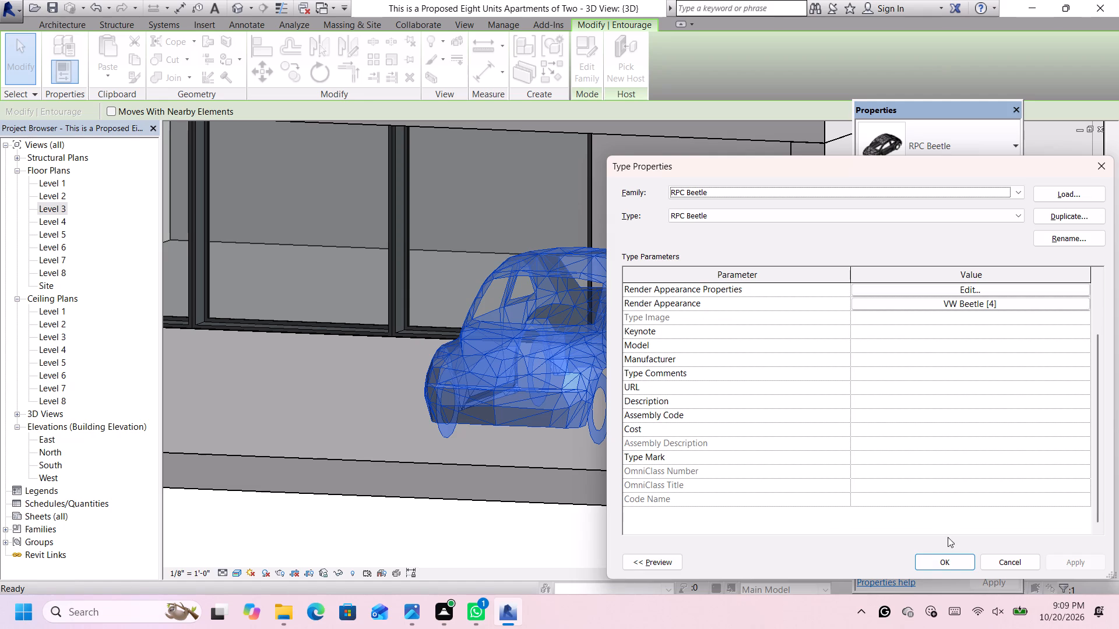
{"action": "left_click", "coordinate": [948, 564]}
{"action": "left_click", "coordinate": [714, 549]}
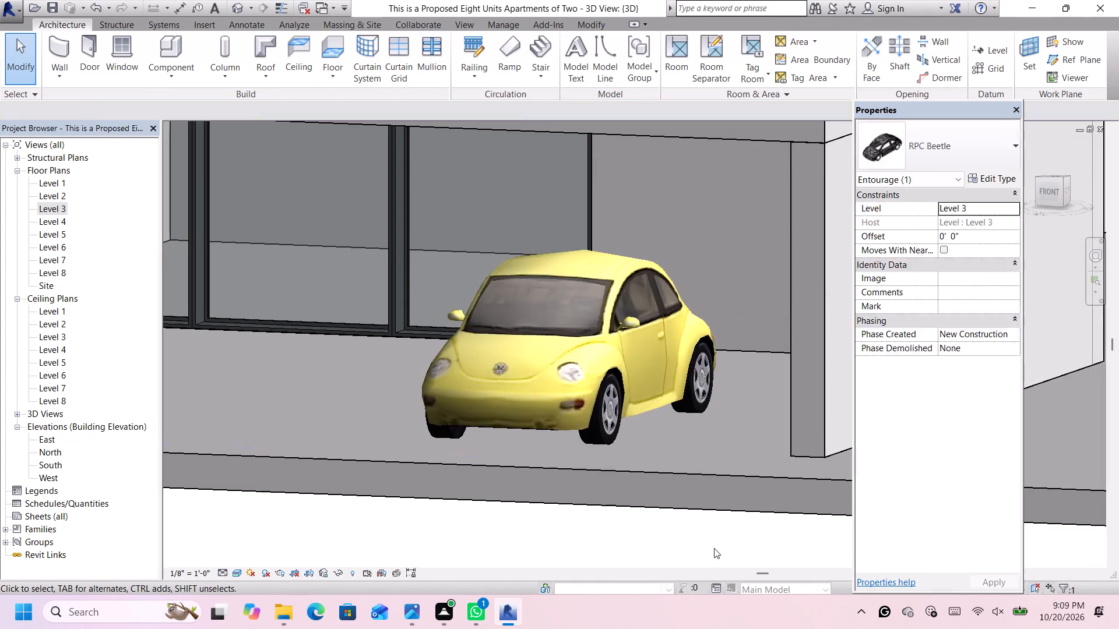
Examine the RPC Beetle's placement relative to the carport and building, up close, from afar and from a near-frontal angle.
{"action": "scroll", "coordinate": [715, 544], "scroll_direction": "down", "scroll_amount": 18}
{"action": "scroll", "coordinate": [713, 542], "scroll_direction": "up", "scroll_amount": 3}
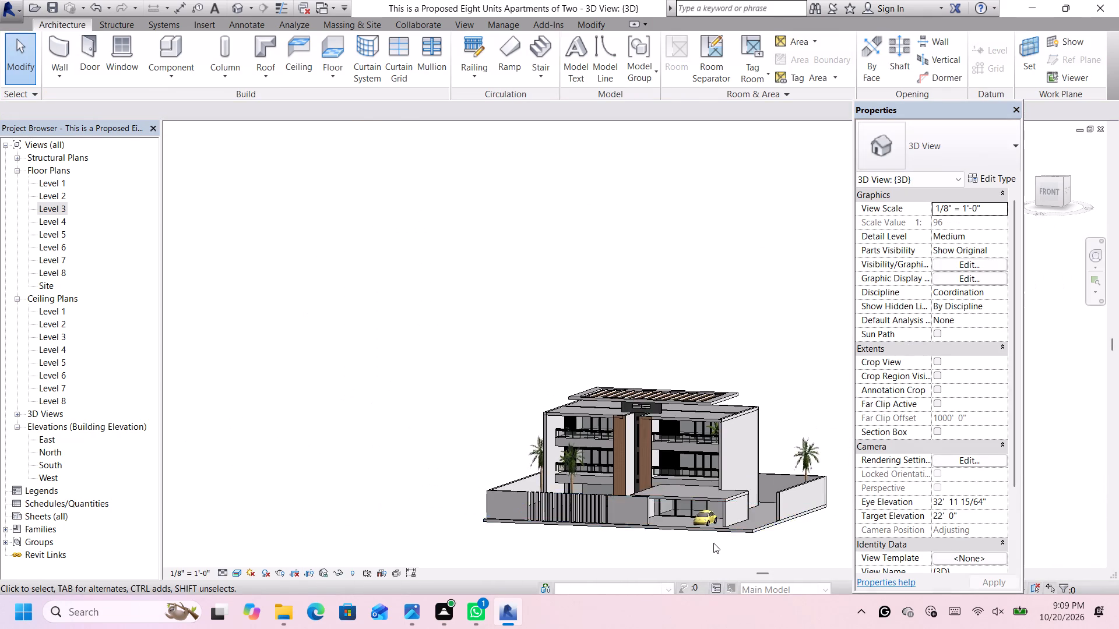
{"action": "scroll", "coordinate": [713, 543], "scroll_direction": "up", "scroll_amount": 3}
{"action": "scroll", "coordinate": [713, 543], "scroll_direction": "down", "scroll_amount": 2}
{"action": "scroll", "coordinate": [716, 514], "scroll_direction": "up", "scroll_amount": 5}
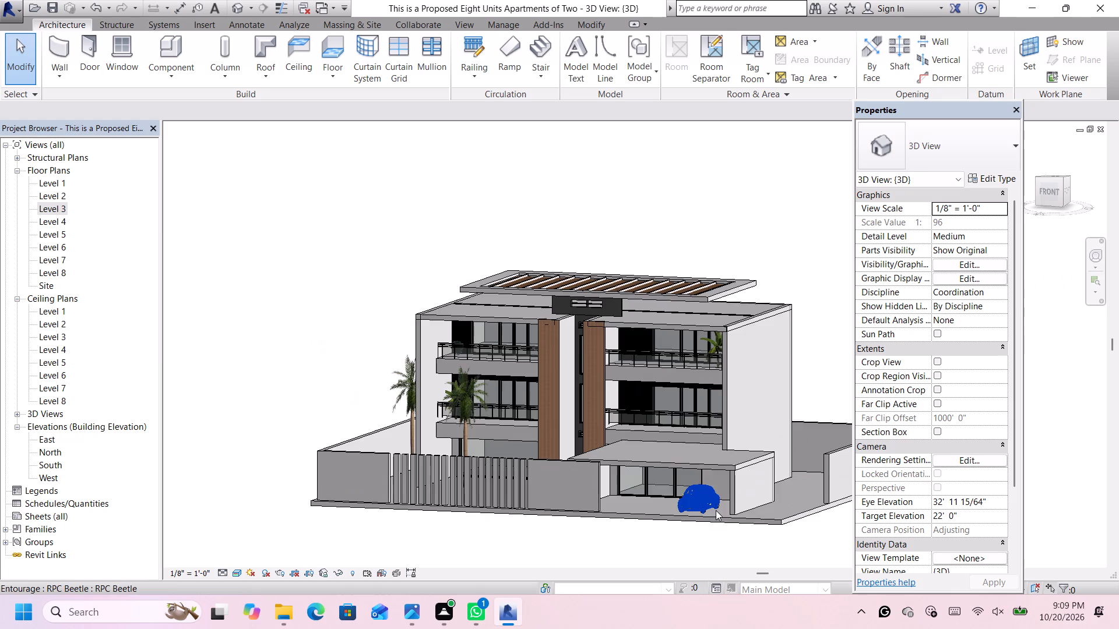
{"action": "scroll", "coordinate": [699, 514], "scroll_direction": "up", "scroll_amount": 8}
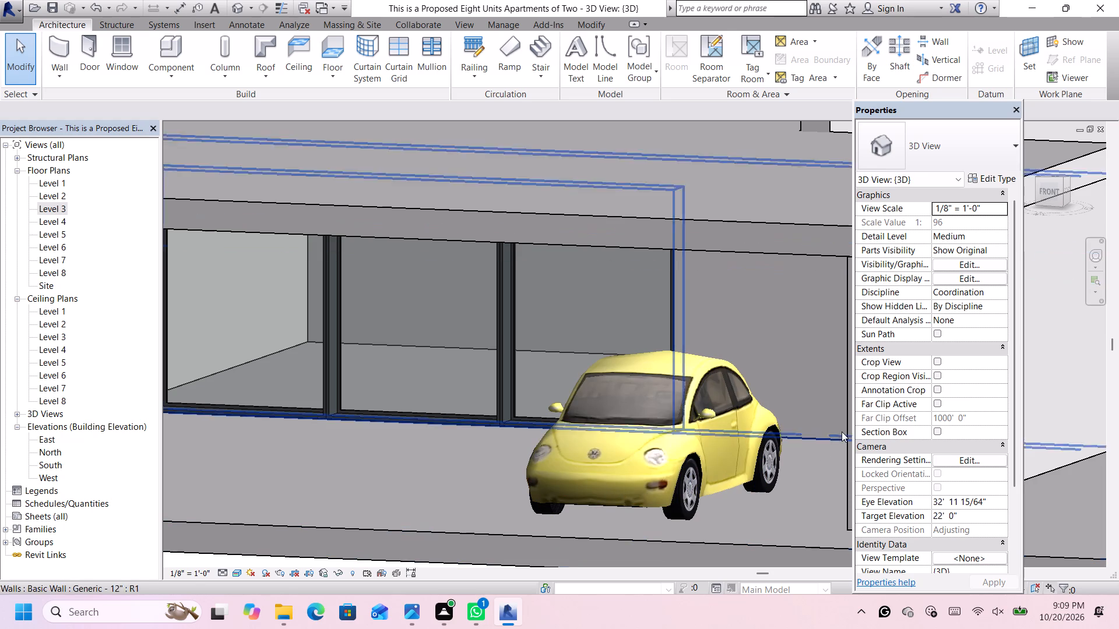
{"action": "scroll", "coordinate": [820, 515], "scroll_direction": "up", "scroll_amount": 3}
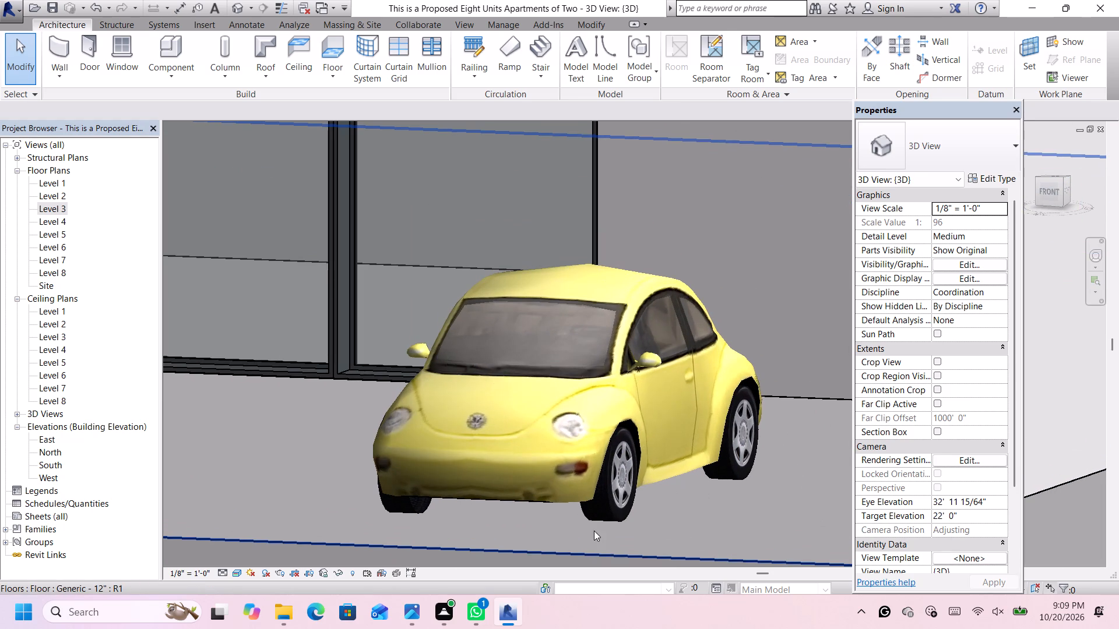
{"action": "scroll", "coordinate": [544, 528], "scroll_direction": "down", "scroll_amount": 20}
{"action": "scroll", "coordinate": [445, 553], "scroll_direction": "up", "scroll_amount": 2}
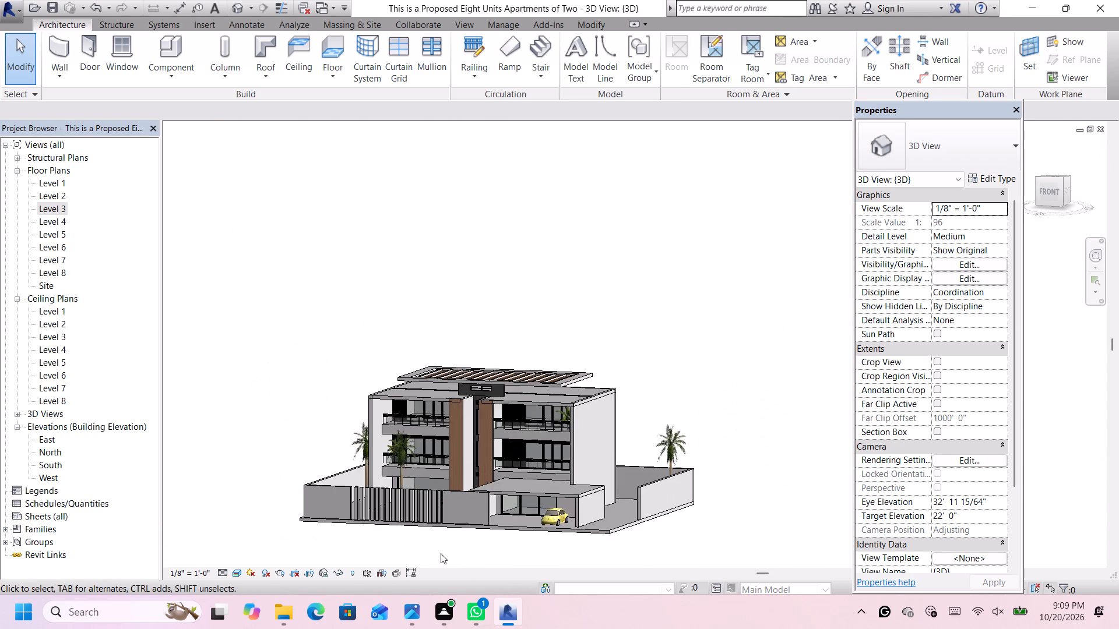
{"action": "scroll", "coordinate": [441, 553], "scroll_direction": "up", "scroll_amount": 3}
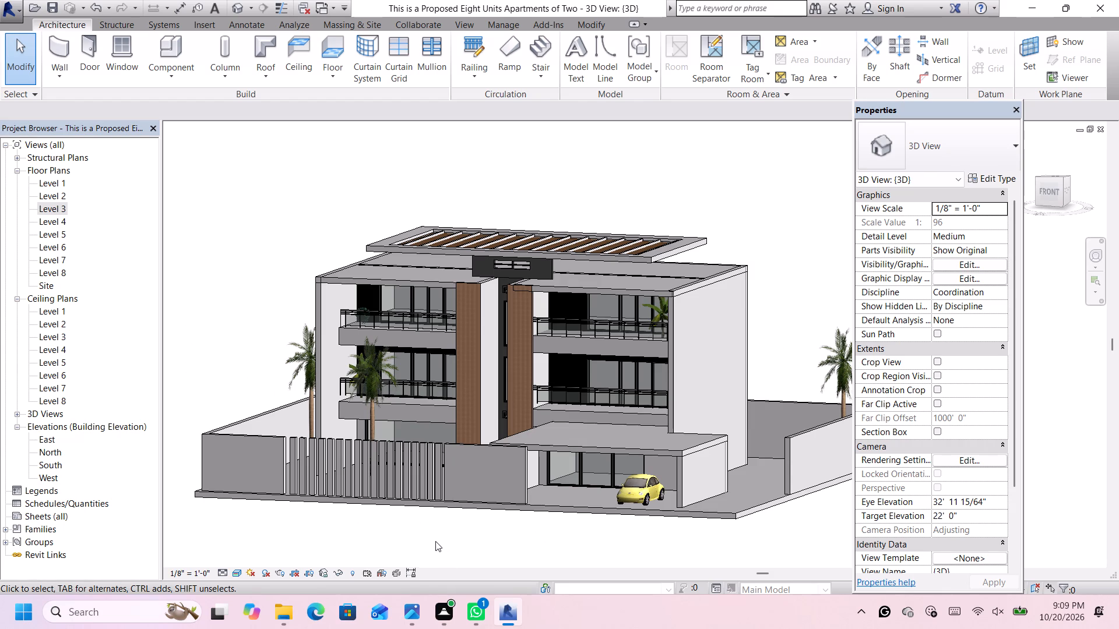
{"action": "scroll", "coordinate": [438, 525], "scroll_direction": "up", "scroll_amount": 1}
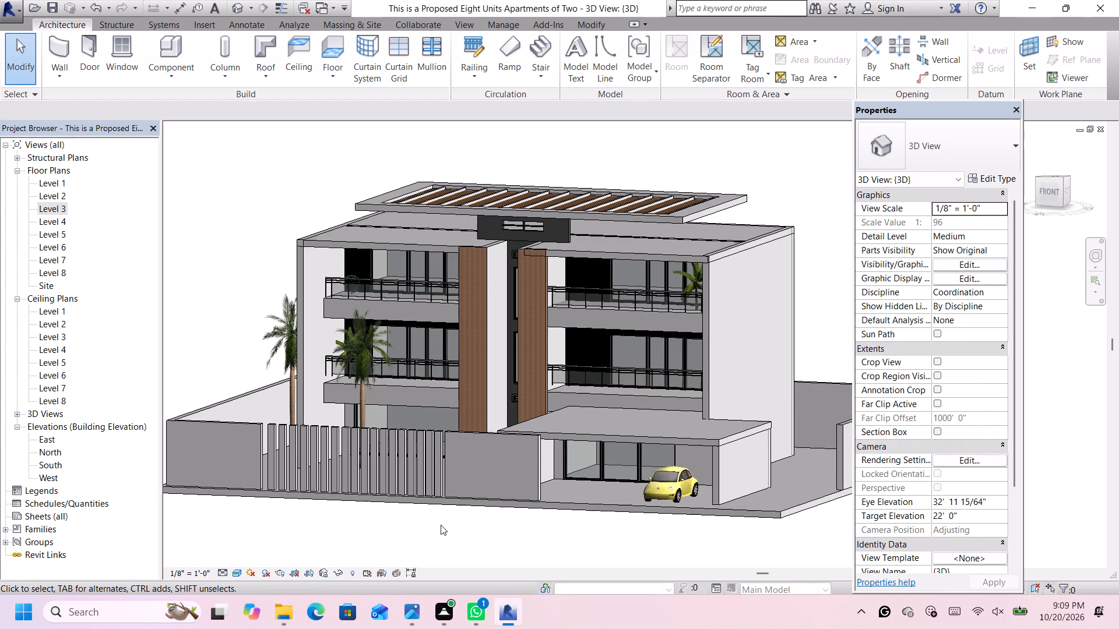
{"action": "scroll", "coordinate": [436, 528], "scroll_direction": "down", "scroll_amount": 3}
{"action": "middle_click_drag", "start_coordinate": [435, 531], "coordinate": [470, 511]}
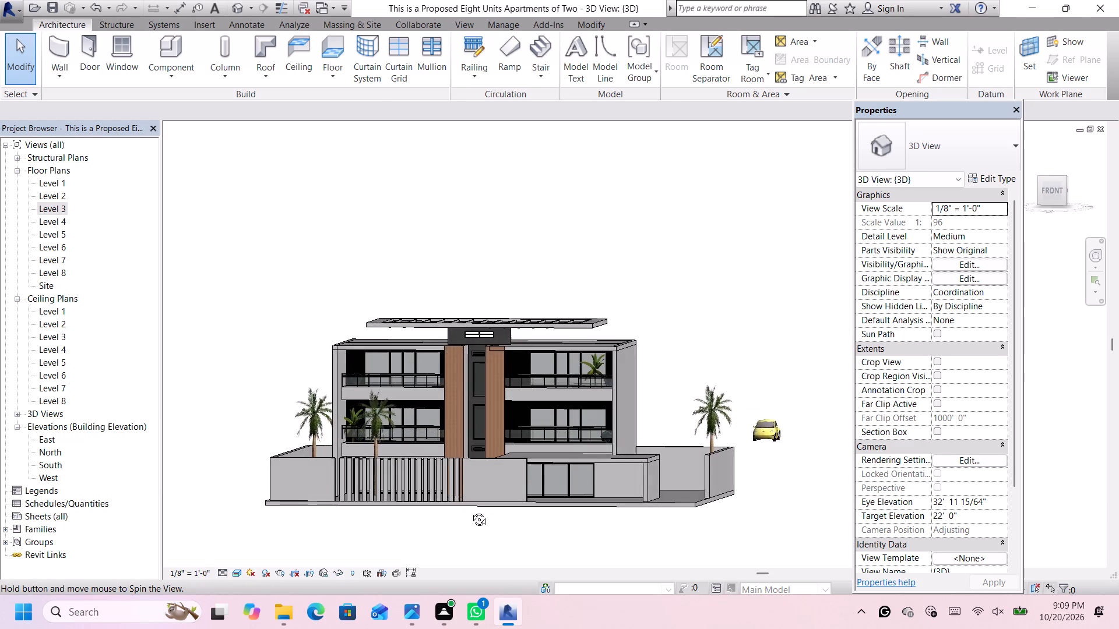
{"action": "middle_click_drag", "start_coordinate": [470, 511], "coordinate": [484, 524]}
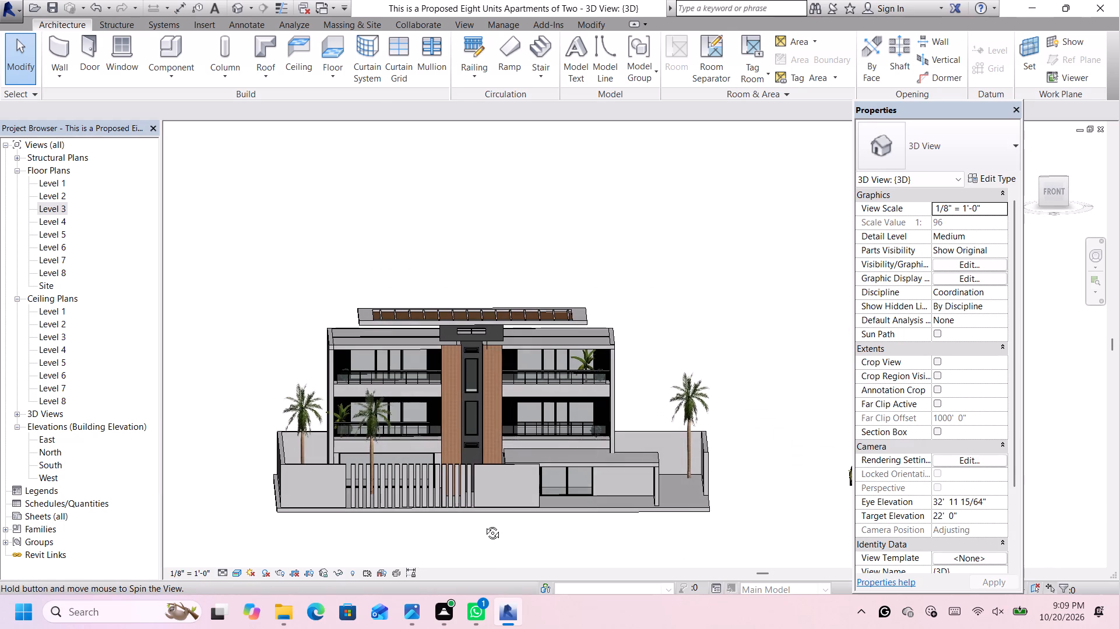
{"action": "middle_click_drag", "start_coordinate": [484, 524], "coordinate": [484, 525]}
{"action": "scroll", "coordinate": [695, 499], "scroll_direction": "up", "scroll_amount": 2}
{"action": "scroll", "coordinate": [695, 500], "scroll_direction": "down", "scroll_amount": 5}
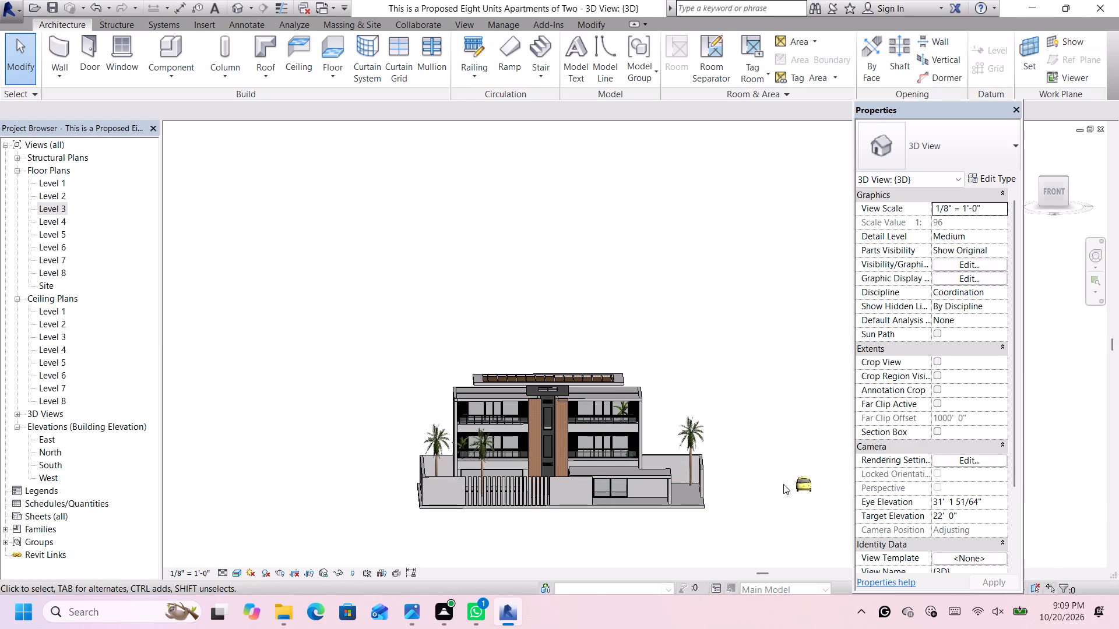
Host the RPC Beetle on Level 1.
{"action": "left_click", "coordinate": [804, 487]}
{"action": "scroll", "coordinate": [780, 492], "scroll_direction": "up", "scroll_amount": 1}
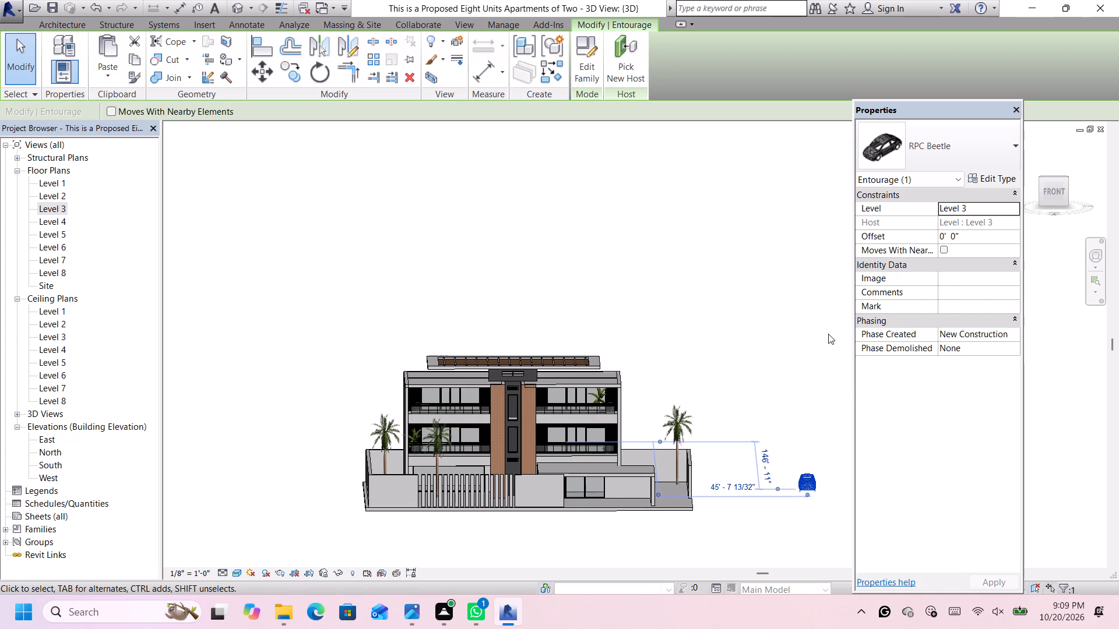
{"action": "left_click", "coordinate": [1009, 211]}
{"action": "left_click", "coordinate": [1014, 209]}
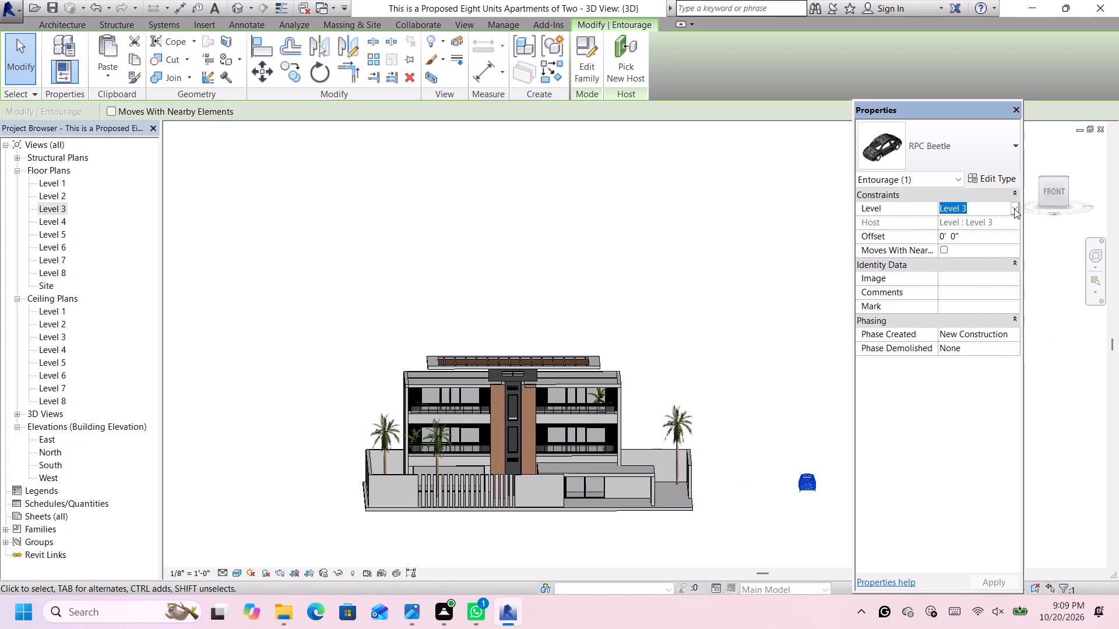
{"action": "left_click", "coordinate": [978, 224]}
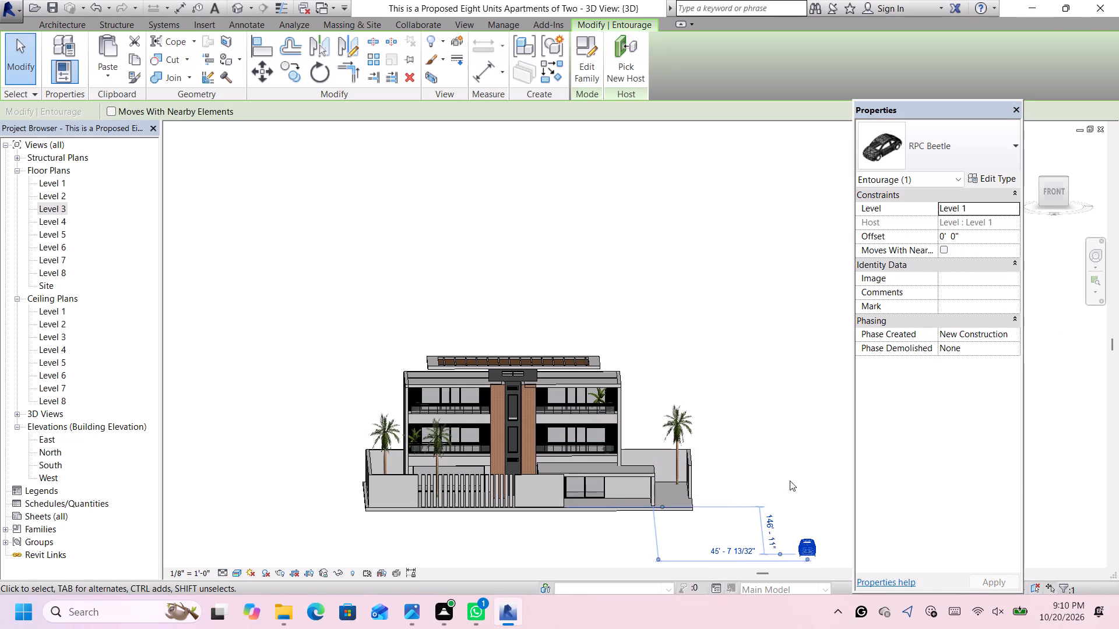
Set the RPC Beetle's front-to-back temporary dimension to 0, bringing it in line with the site's front edge.
{"action": "left_click", "coordinate": [769, 522]}
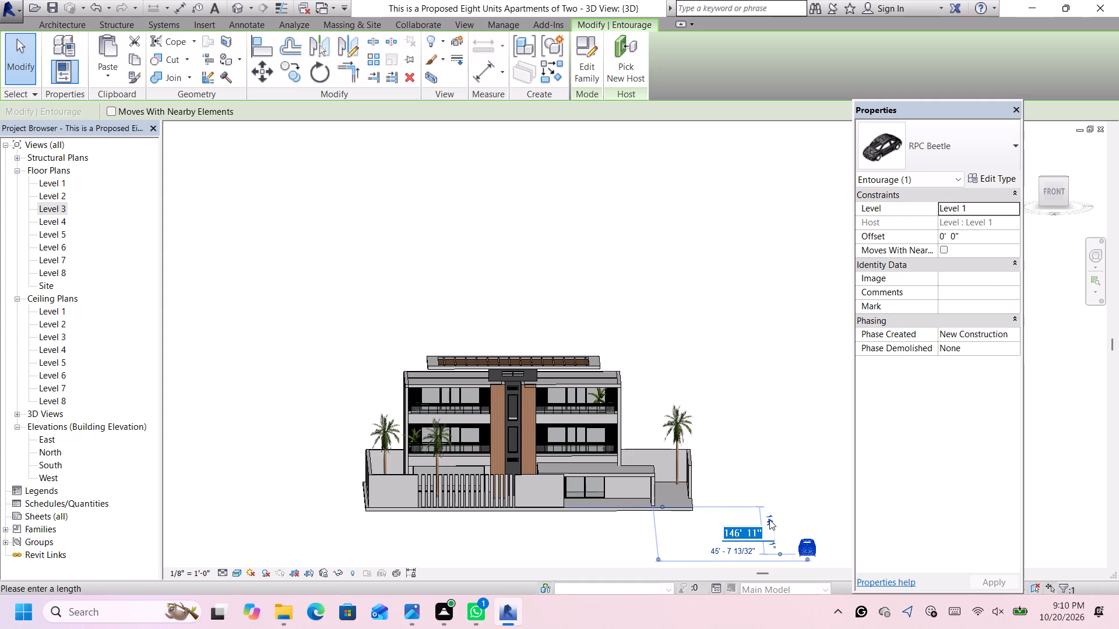
{"action": "key", "text": "0"}
{"action": "key", "text": "Return"}
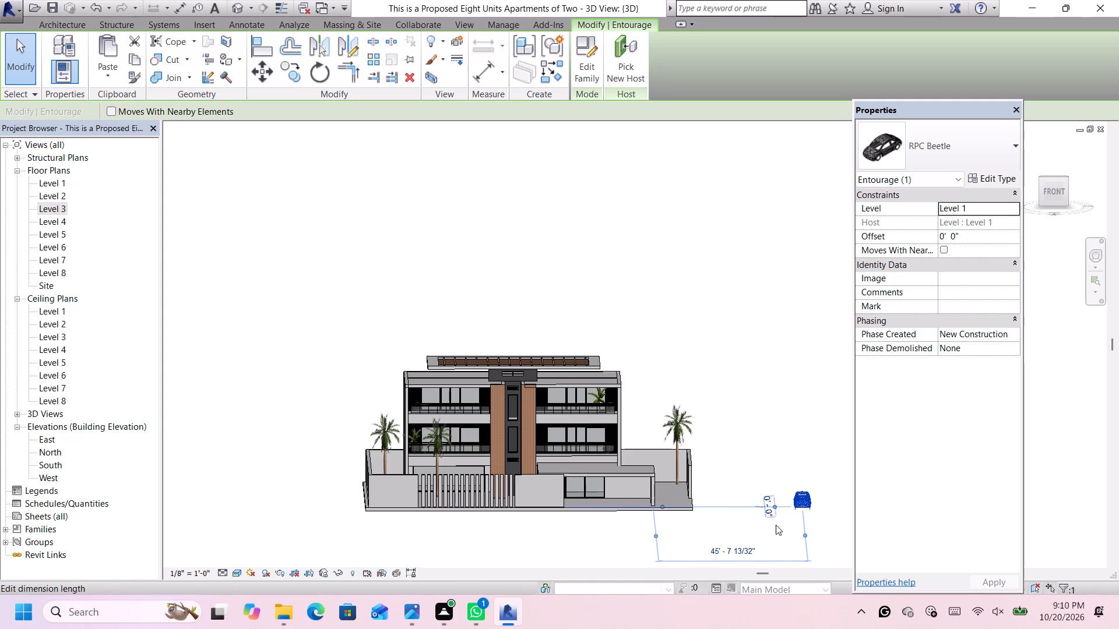
Set the RPC Beetle's sideways temporary dimension to 0, bringing it to the carport's outer column.
{"action": "left_click", "coordinate": [744, 555]}
{"action": "left_click", "coordinate": [743, 549]}
{"action": "key", "text": "0"}
{"action": "key", "text": "Return"}
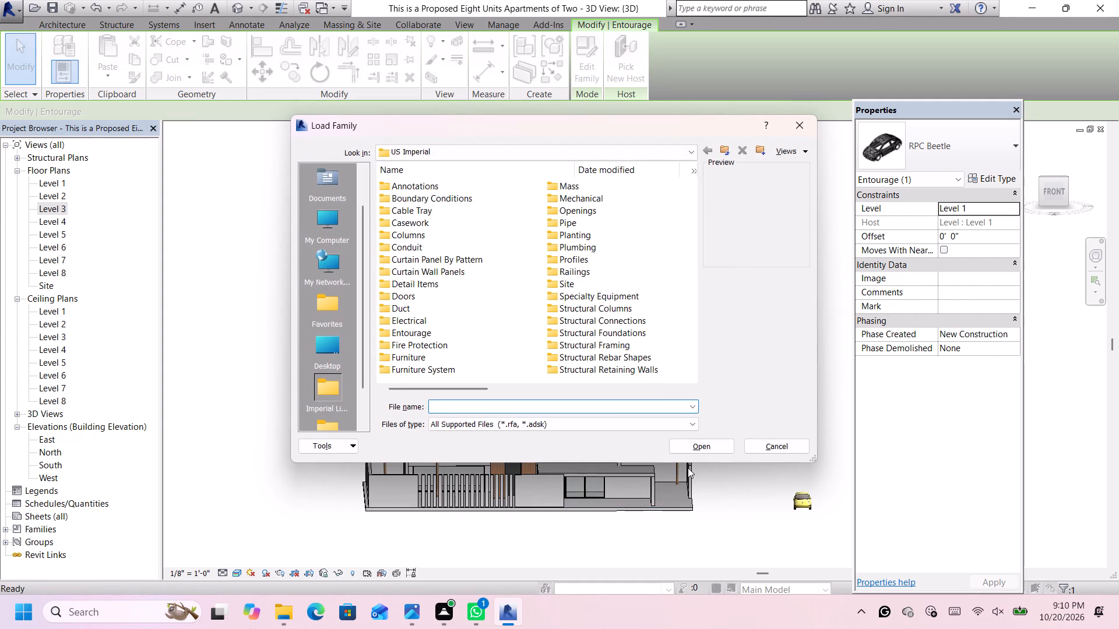
{"action": "left_click", "coordinate": [805, 131]}
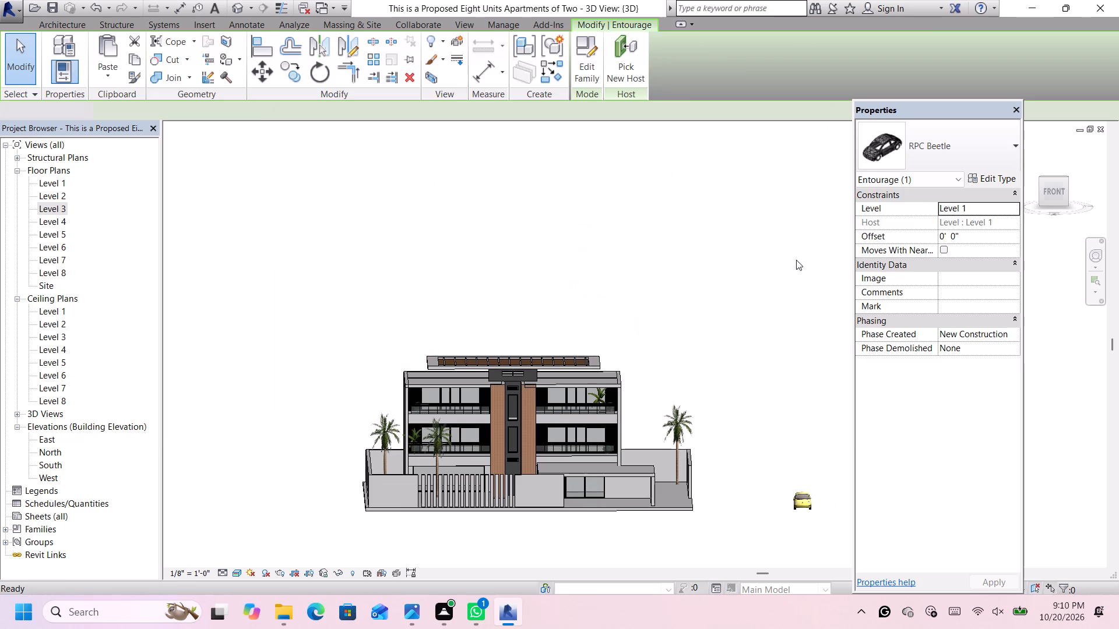
{"action": "left_click", "coordinate": [803, 501]}
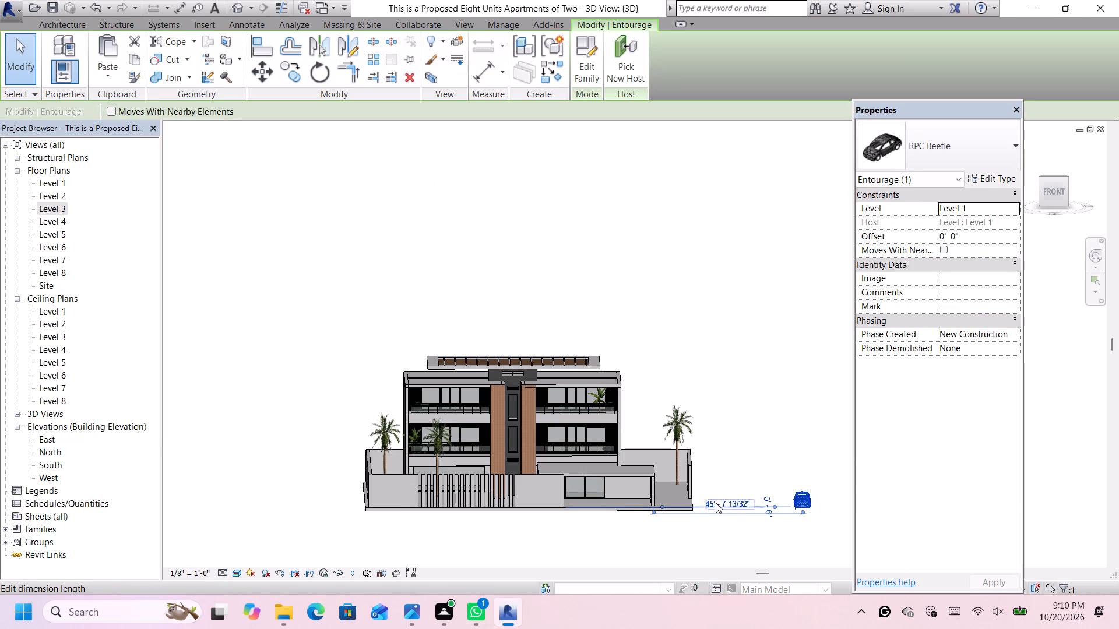
{"action": "left_click", "coordinate": [716, 503]}
{"action": "key", "text": "0"}
{"action": "key", "text": "Return"}
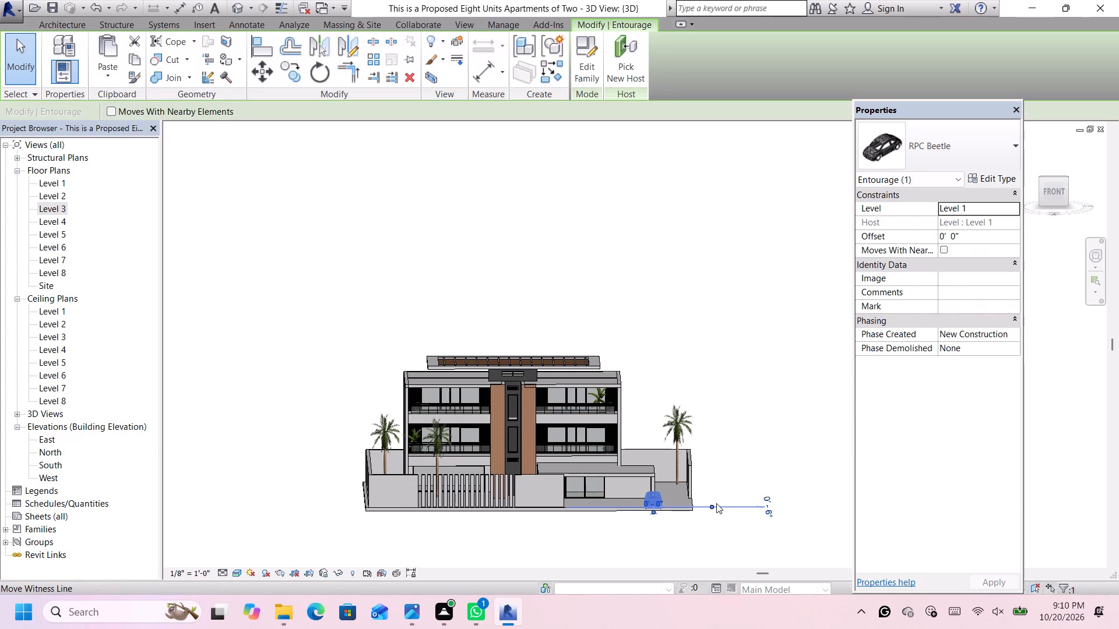
Nudge the RPC Beetle sideways from the outer column to the carport opening, about 29' from the temporary dimension's reference.
{"action": "scroll", "coordinate": [642, 490], "scroll_direction": "up", "scroll_amount": 4}
{"action": "key", "text": "Left"}
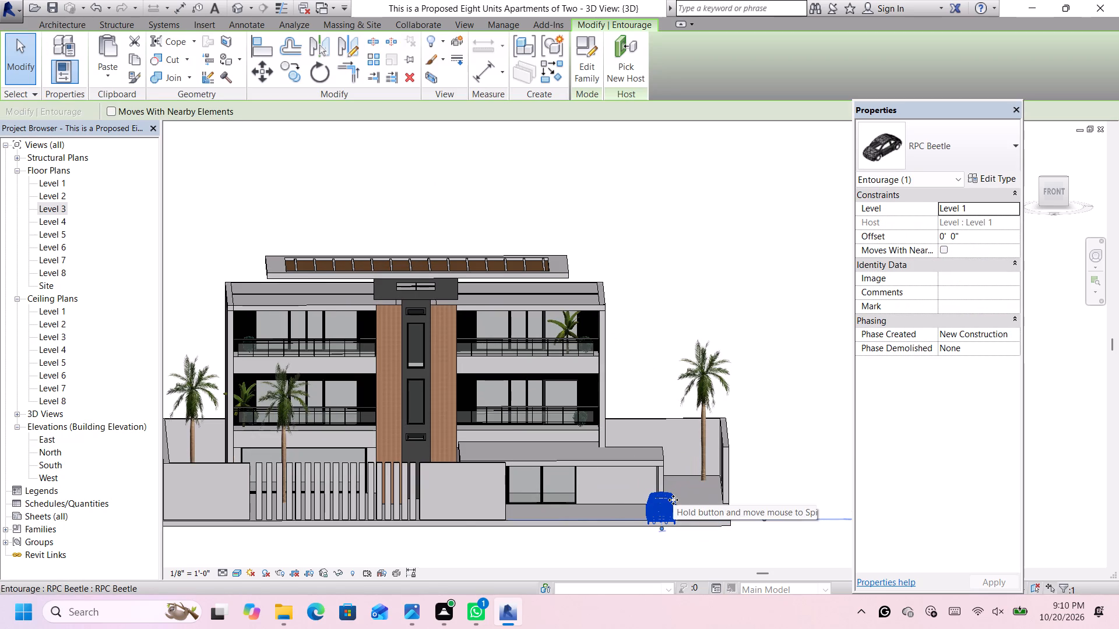
{"action": "key", "text": "Left"}
{"action": "key", "text": "Left"}
{"action": "key", "text": "Left"}
{"action": "key", "text": "Left"}
{"action": "key", "text": "Left"}
{"action": "key", "text": "Left"}
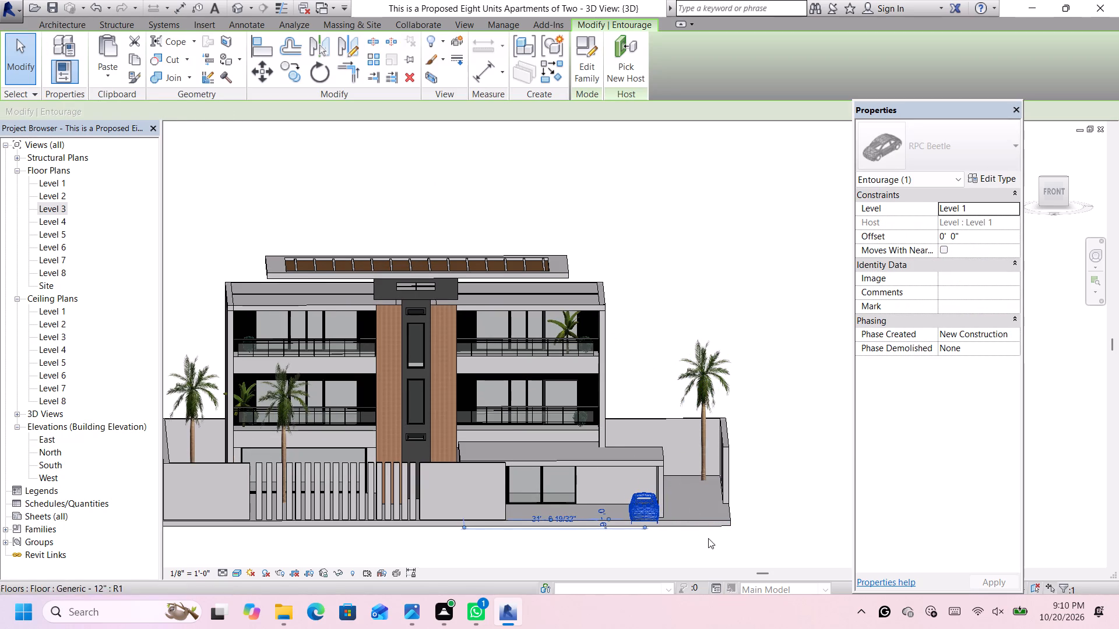
{"action": "key", "text": "Left"}
{"action": "key", "text": "Left"}
{"action": "key", "text": "Left"}
{"action": "key", "text": "Left"}
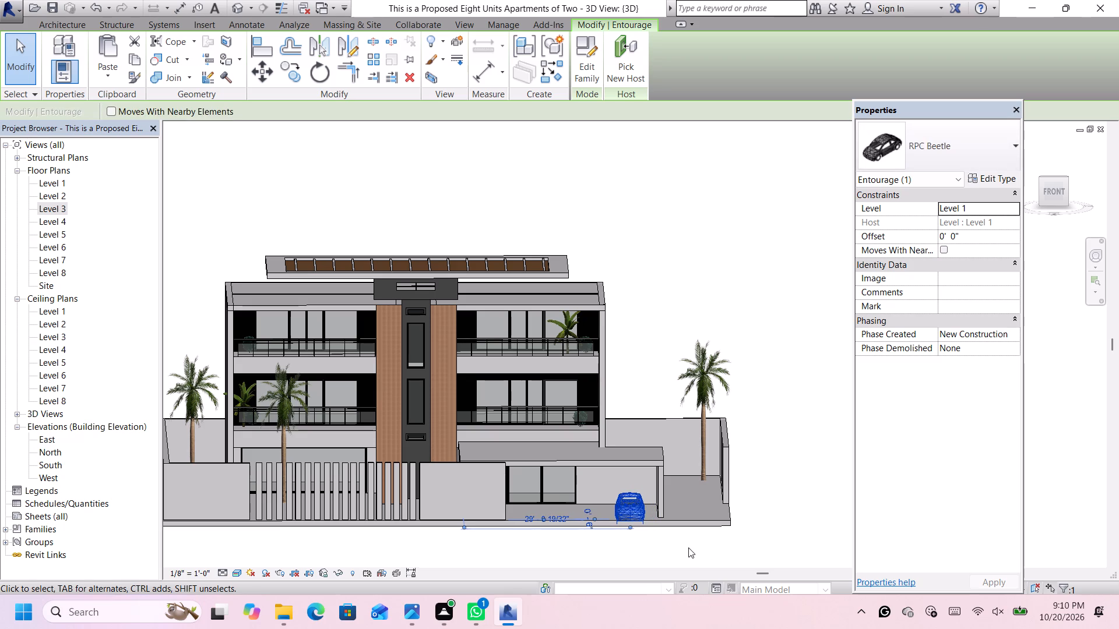
Nudge the RPC Beetle back from the site's front edge until it is parked under the carport, and deselect it.
{"action": "key", "text": "Up"}
{"action": "key", "text": "Up"}
{"action": "key", "text": "Up"}
{"action": "key", "text": "Up"}
{"action": "key", "text": "Up"}
{"action": "key", "text": "Up"}
{"action": "key", "text": "Up"}
{"action": "key", "text": "Up"}
{"action": "key", "text": "Up"}
{"action": "key", "text": "Up"}
{"action": "key", "text": "Up"}
{"action": "key", "text": "Up"}
{"action": "key", "text": "Up"}
{"action": "key", "text": "Up"}
{"action": "key", "text": "Up"}
{"action": "key", "text": "Up"}
{"action": "key", "text": "Up"}
{"action": "key", "text": "Up"}
{"action": "key", "text": "Up"}
{"action": "key", "text": "Up"}
{"action": "key", "text": "Up"}
{"action": "key", "text": "Up"}
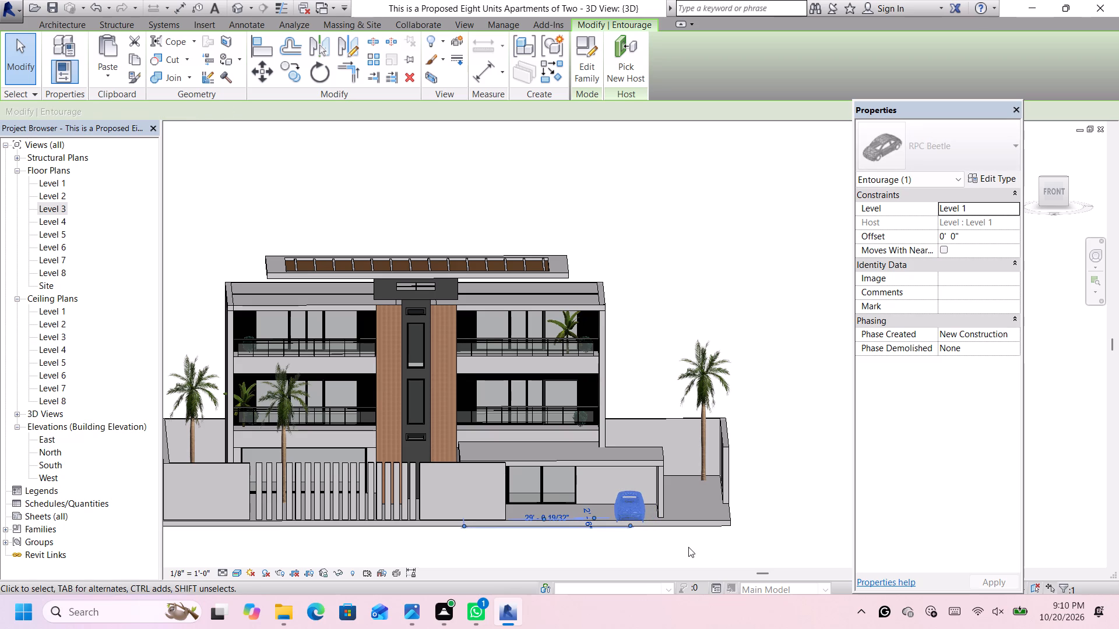
{"action": "key", "text": "Up"}
{"action": "key", "text": "Up"}
{"action": "key", "text": "Up"}
{"action": "key", "text": "Up"}
{"action": "key", "text": "Up"}
{"action": "key", "text": "Up"}
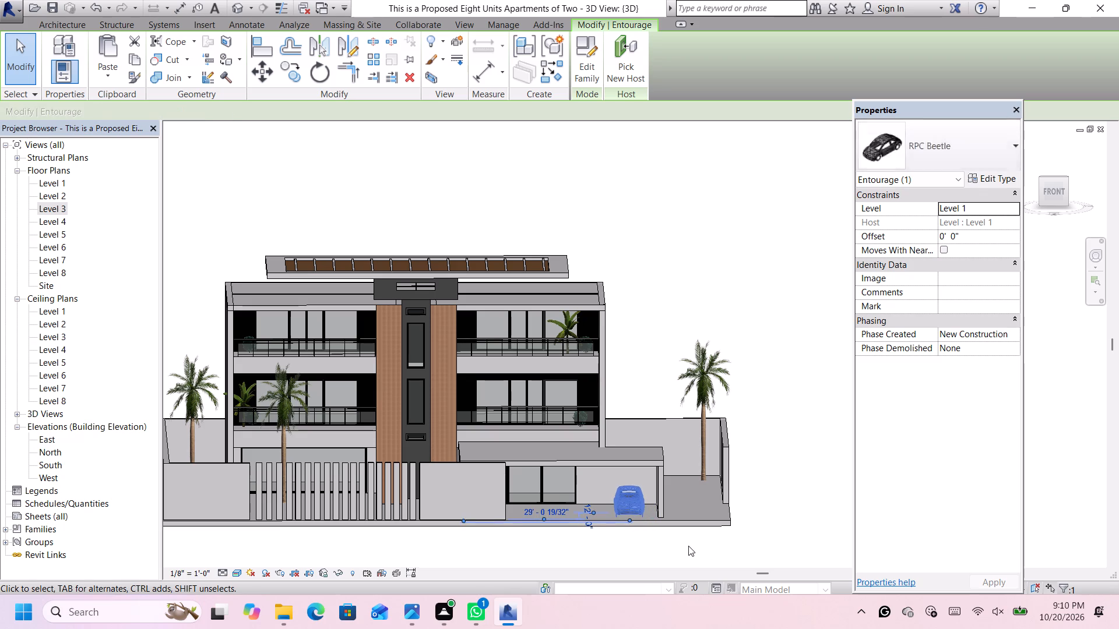
{"action": "key", "text": "Up"}
{"action": "key", "text": "Up"}
{"action": "key", "text": "Up"}
{"action": "key", "text": "Up"}
{"action": "key", "text": "Up"}
{"action": "left_click", "coordinate": [779, 507]}
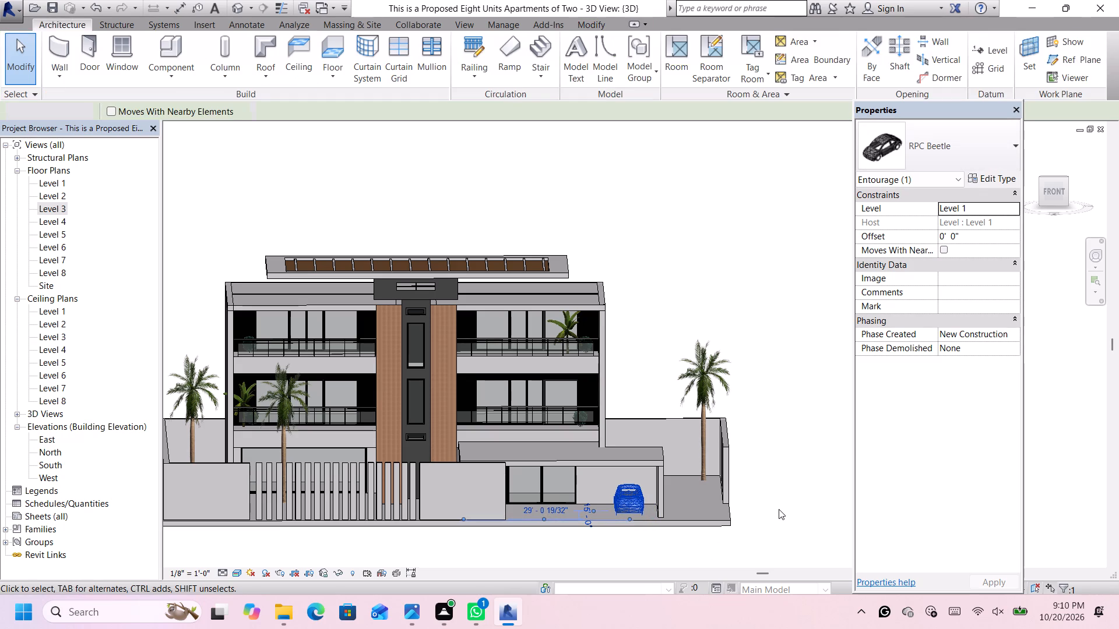
Examine the parked RPC Beetle and the building's front, up close and from afar.
{"action": "scroll", "coordinate": [761, 394], "scroll_direction": "down", "scroll_amount": 2}
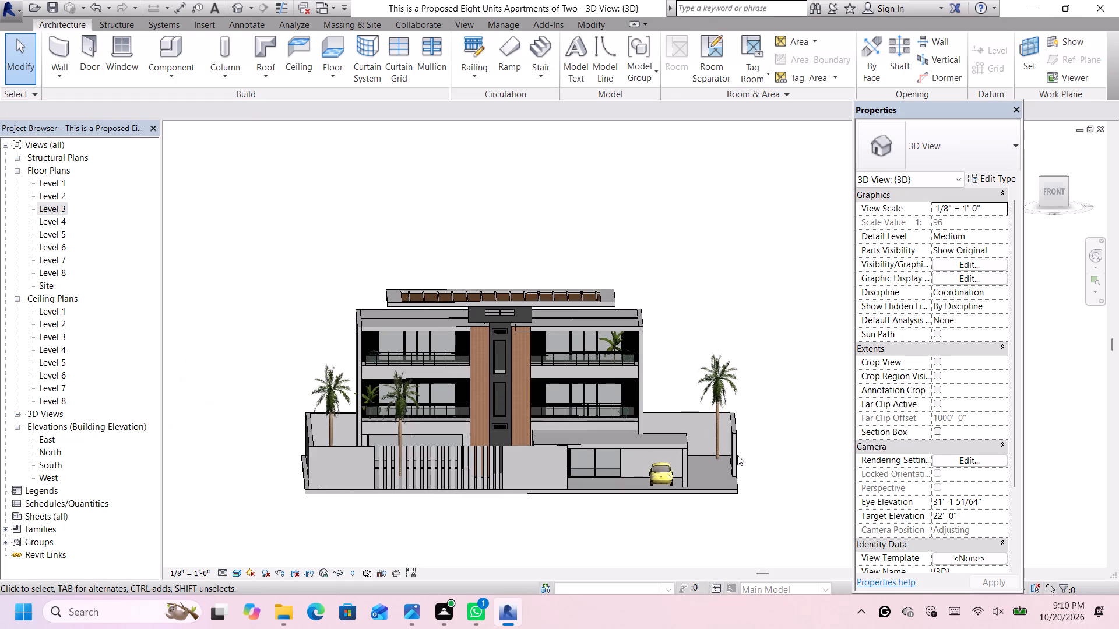
{"action": "scroll", "coordinate": [726, 481], "scroll_direction": "up", "scroll_amount": 1}
{"action": "left_click", "coordinate": [803, 417]}
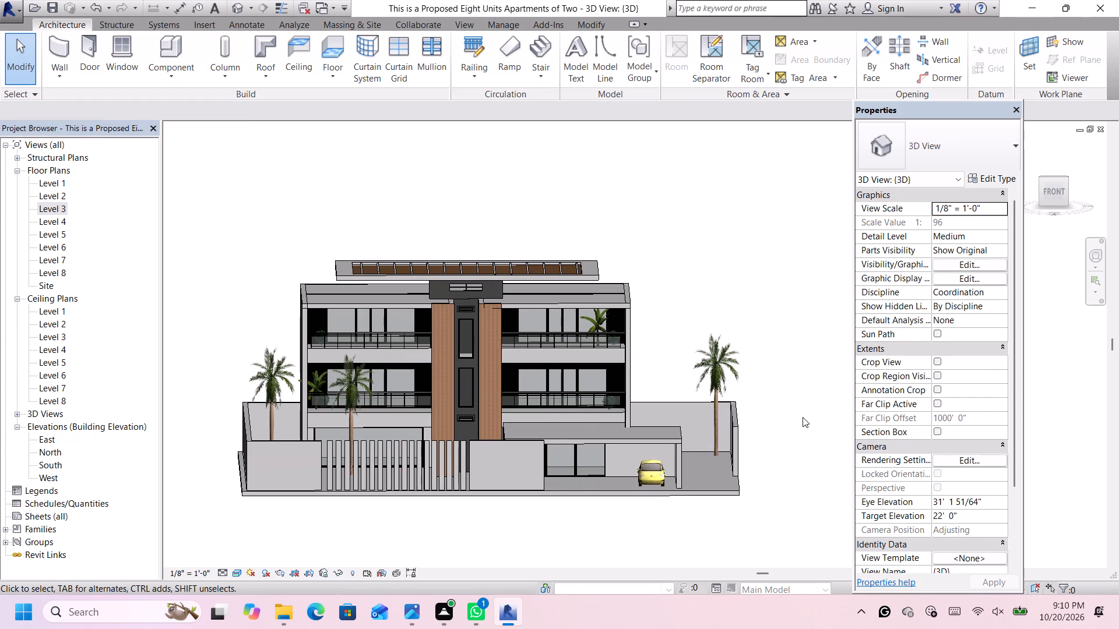
{"action": "key", "text": "Escape"}
{"action": "key", "text": "Escape"}
{"action": "left_click", "coordinate": [784, 385]}
{"action": "scroll", "coordinate": [751, 460], "scroll_direction": "up", "scroll_amount": 1}
{"action": "left_click", "coordinate": [769, 428]}
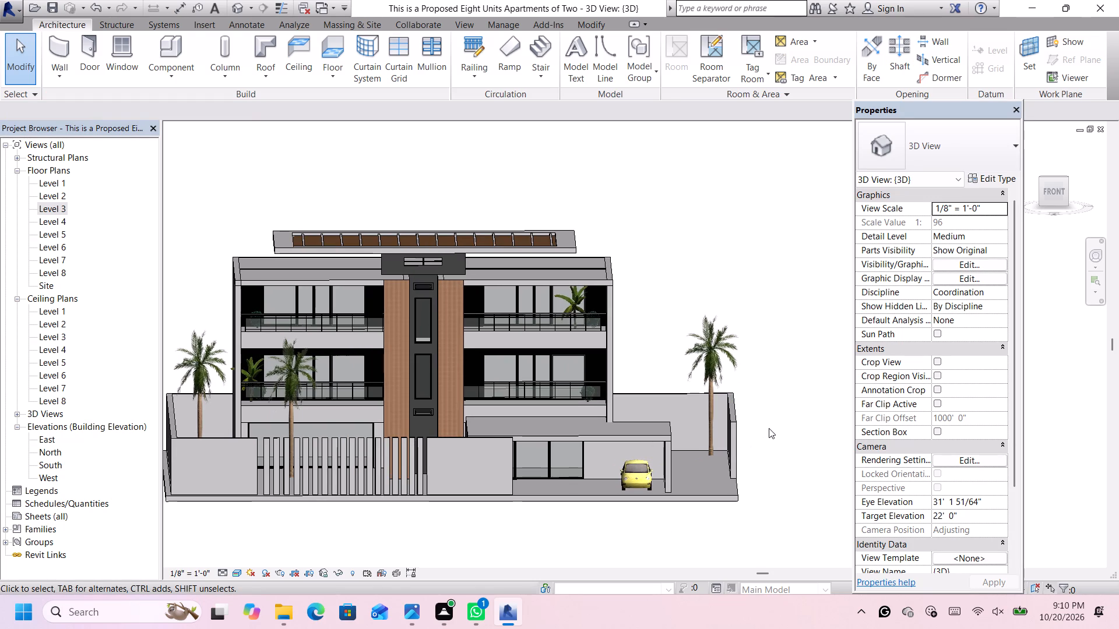
{"action": "scroll", "coordinate": [765, 424], "scroll_direction": "up", "scroll_amount": 2}
{"action": "scroll", "coordinate": [765, 418], "scroll_direction": "down", "scroll_amount": 7}
{"action": "scroll", "coordinate": [590, 469], "scroll_direction": "up", "scroll_amount": 3}
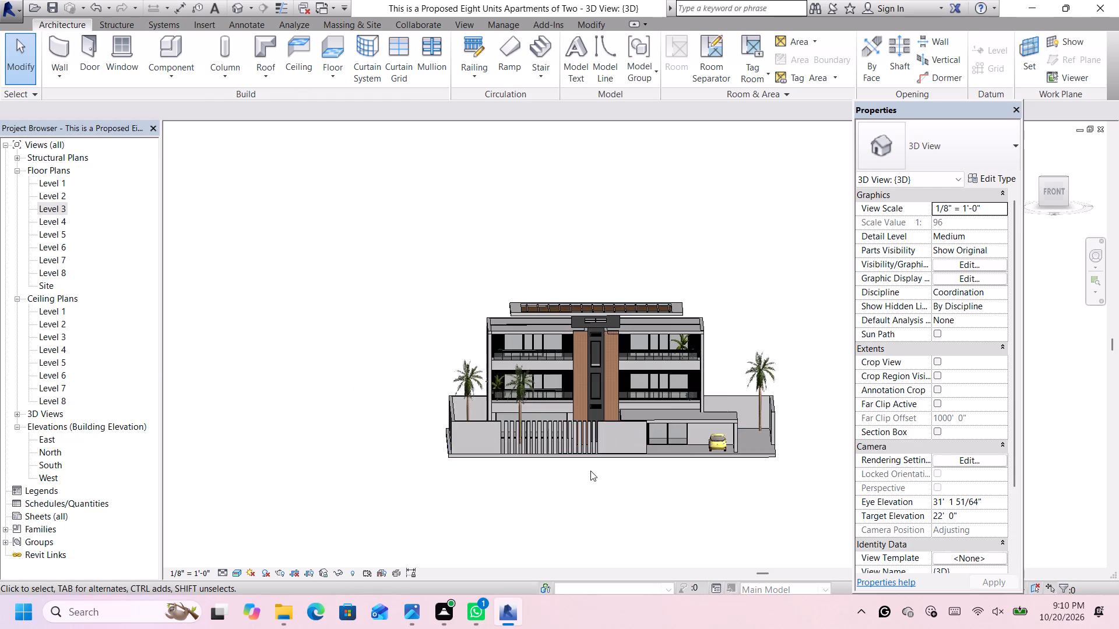
{"action": "scroll", "coordinate": [590, 471], "scroll_direction": "up", "scroll_amount": 2}
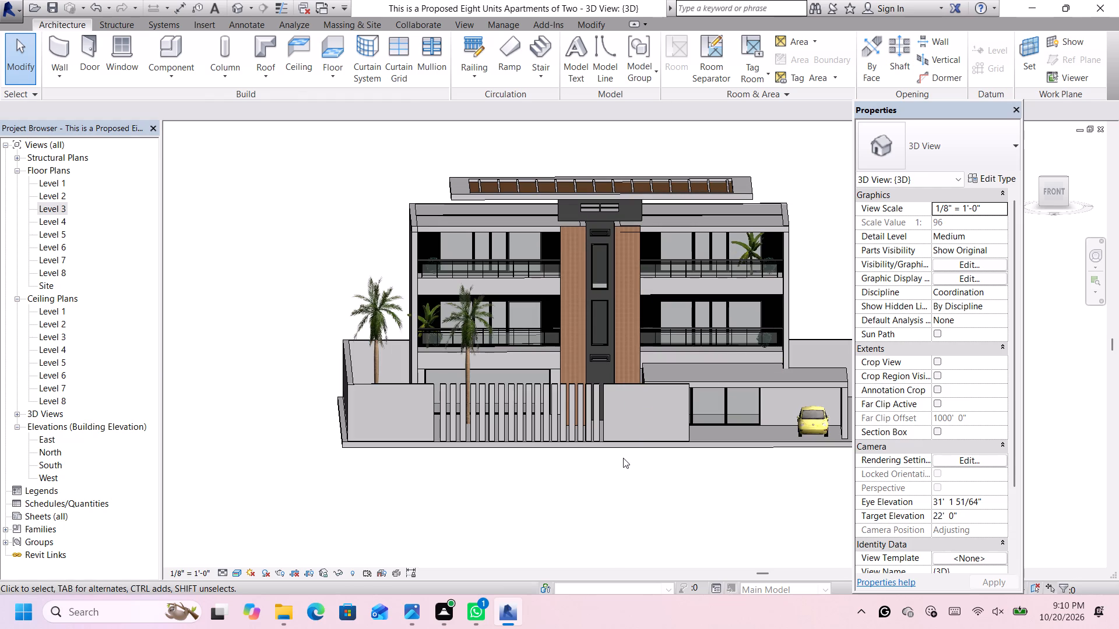
{"action": "scroll", "coordinate": [623, 457], "scroll_direction": "down", "scroll_amount": 4}
{"action": "scroll", "coordinate": [798, 388], "scroll_direction": "up", "scroll_amount": 3}
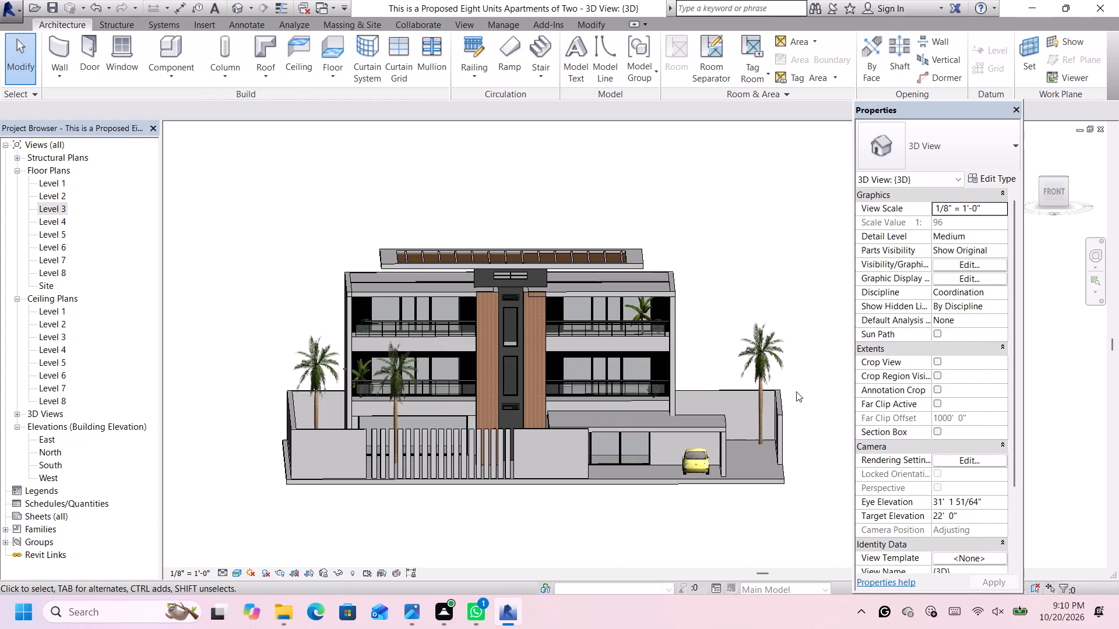
Nudge the Generic - 12" boundary wall on the side opposite the carport slightly outward, away from the building.
{"action": "left_click", "coordinate": [289, 411]}
{"action": "key", "text": "Left"}
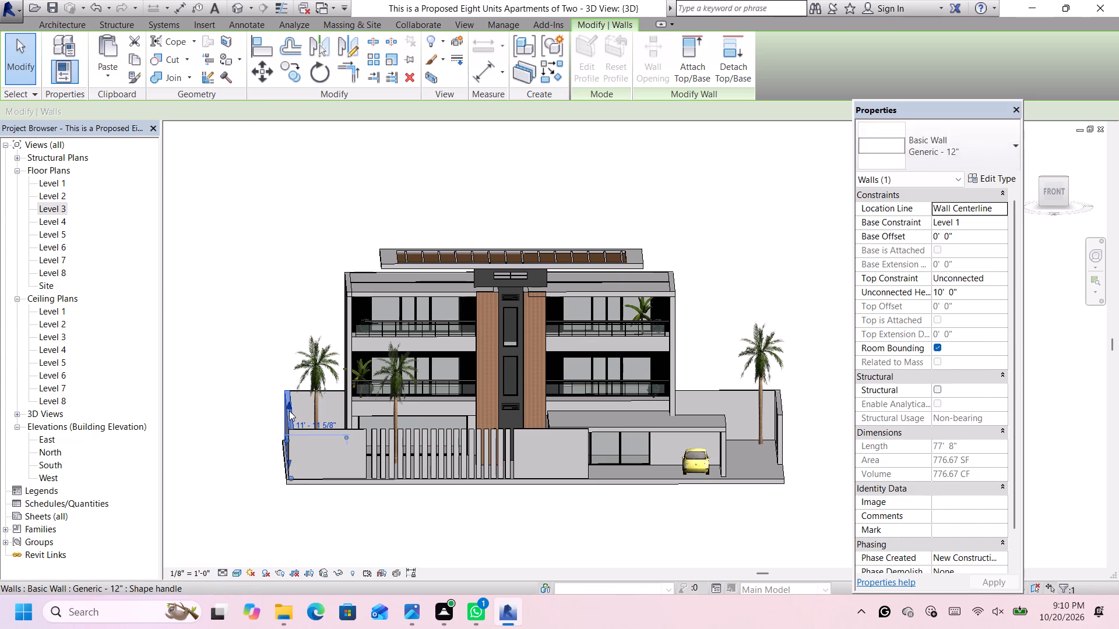
{"action": "key", "text": "Left"}
{"action": "left_click", "coordinate": [401, 527]}
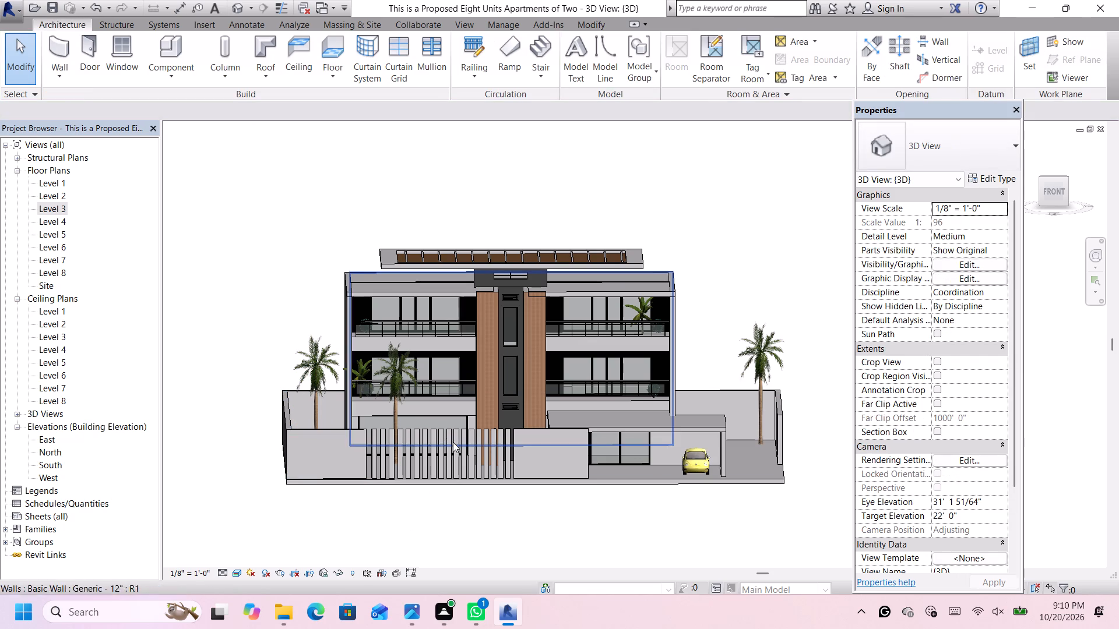
Examine the dressed front facade from a lower, near-frontal angle, including the roof canopy, palms, balconies, fence and parked car.
{"action": "scroll", "coordinate": [796, 269], "scroll_direction": "down", "scroll_amount": 1}
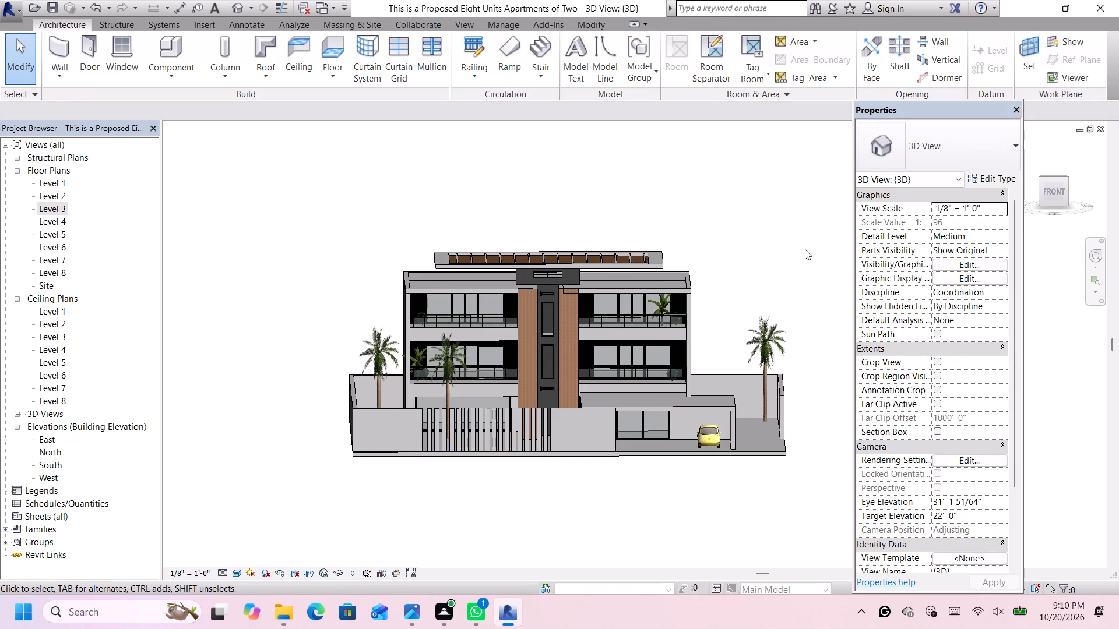
{"action": "middle_click_drag", "start_coordinate": [779, 284], "coordinate": [778, 284]}
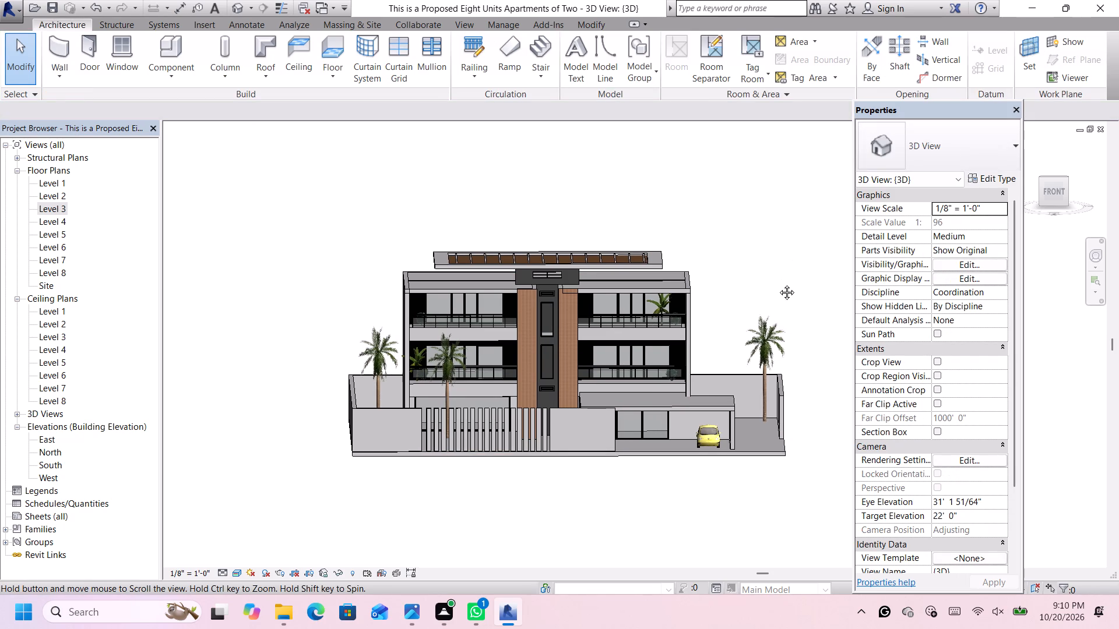
{"action": "middle_click_drag", "start_coordinate": [778, 284], "coordinate": [774, 257]}
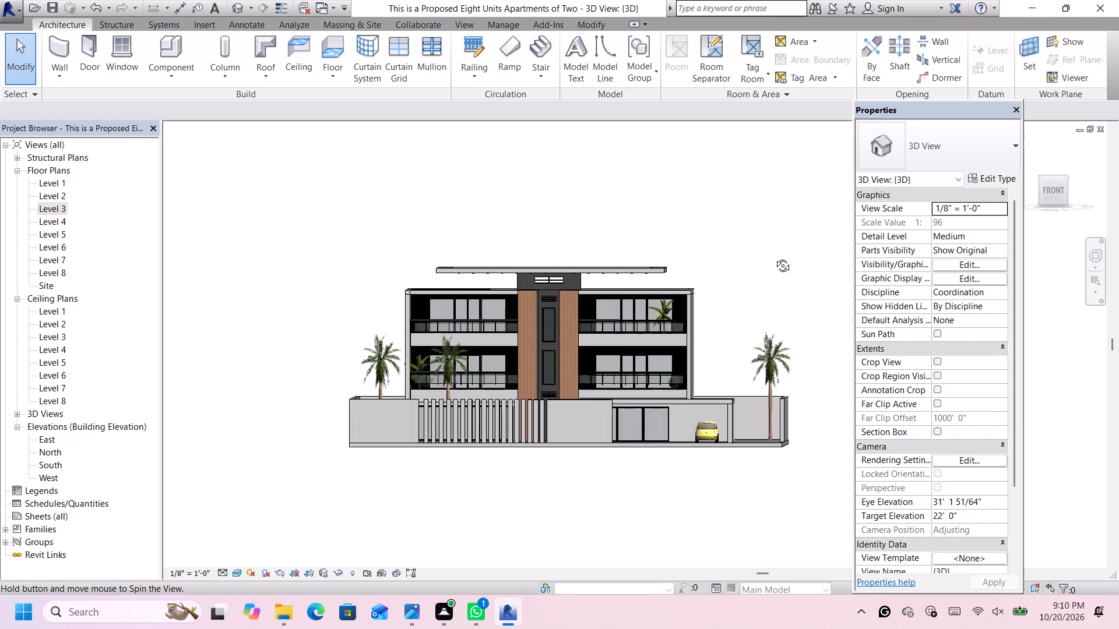
{"action": "middle_click_drag", "start_coordinate": [774, 257], "coordinate": [778, 243]}
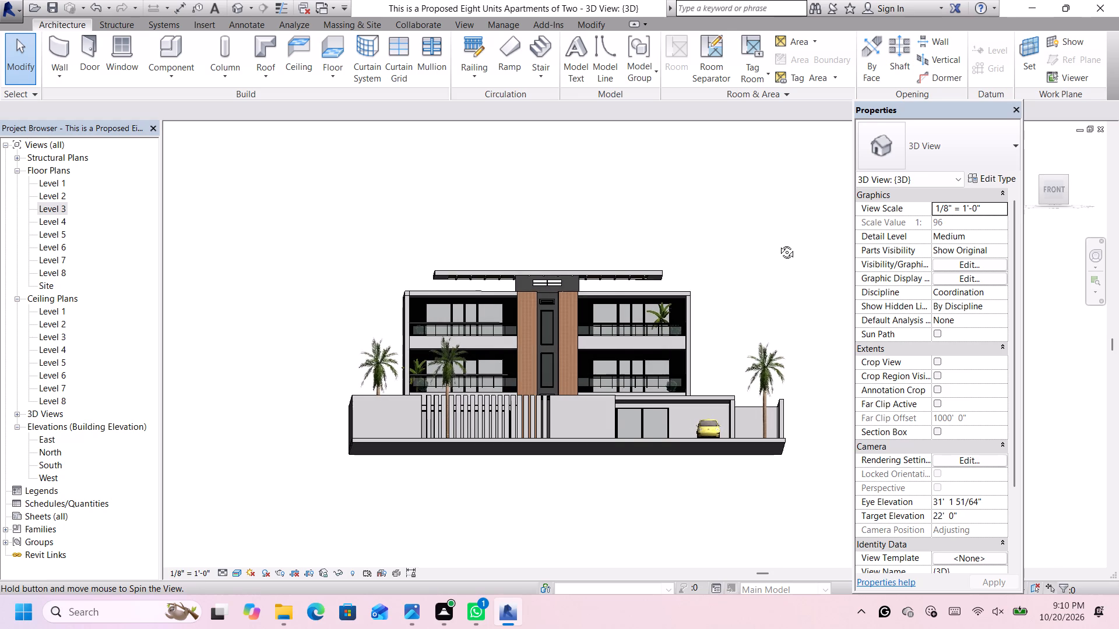
{"action": "middle_click_drag", "start_coordinate": [778, 243], "coordinate": [777, 243]}
{"action": "scroll", "coordinate": [750, 263], "scroll_direction": "up", "scroll_amount": 3}
{"action": "scroll", "coordinate": [729, 264], "scroll_direction": "down", "scroll_amount": 3}
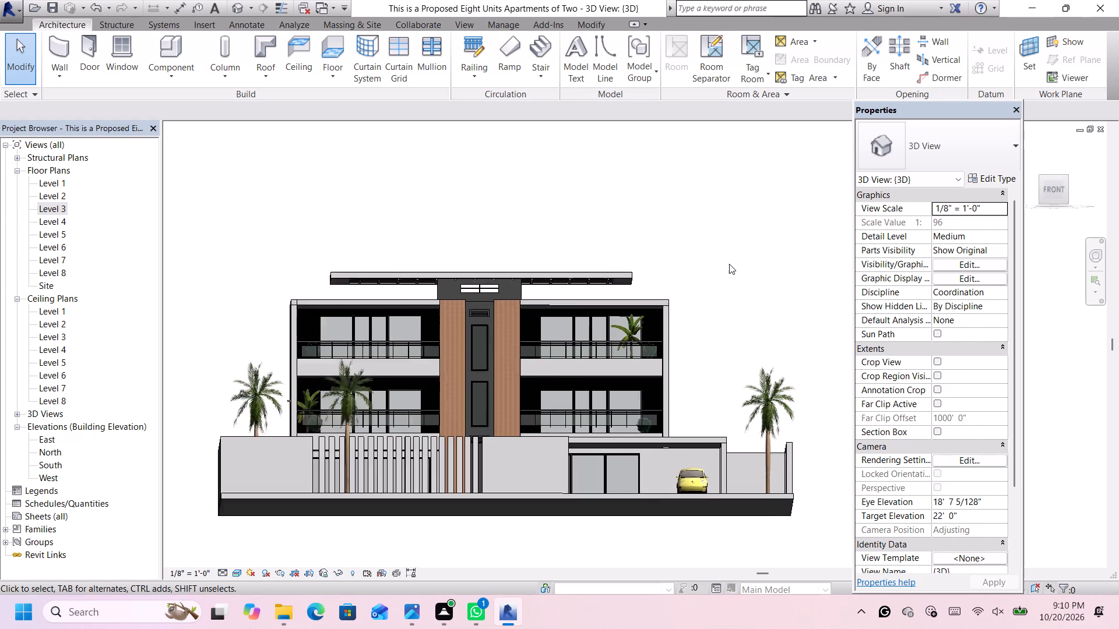
{"action": "scroll", "coordinate": [607, 271], "scroll_direction": "up", "scroll_amount": 7}
{"action": "scroll", "coordinate": [606, 273], "scroll_direction": "down", "scroll_amount": 3}
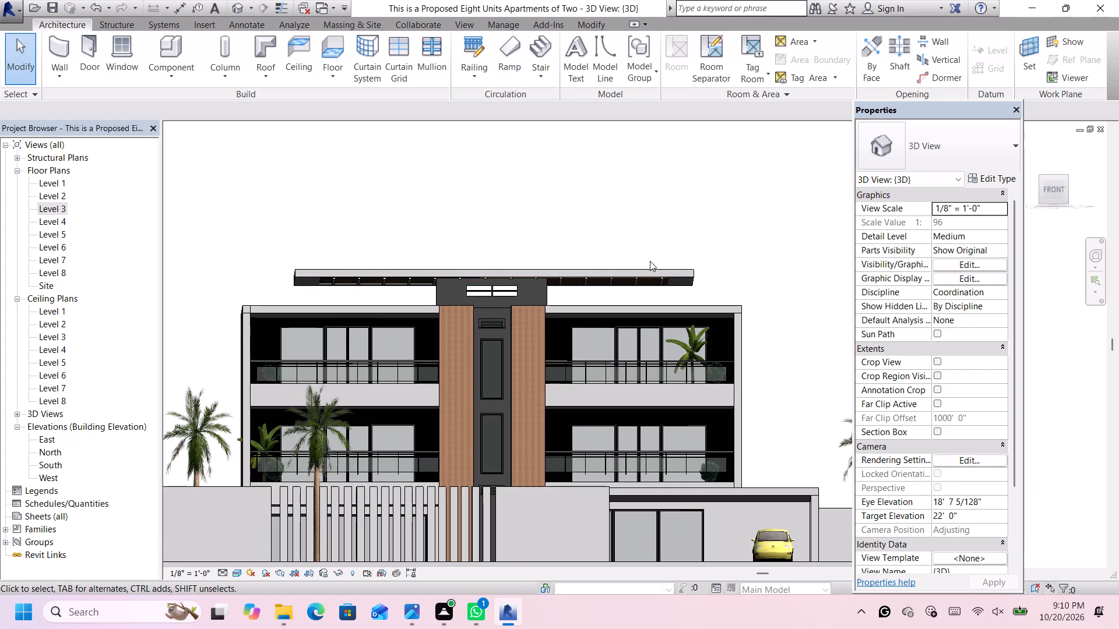
{"action": "scroll", "coordinate": [699, 252], "scroll_direction": "down", "scroll_amount": 2}
{"action": "scroll", "coordinate": [734, 241], "scroll_direction": "up", "scroll_amount": 1}
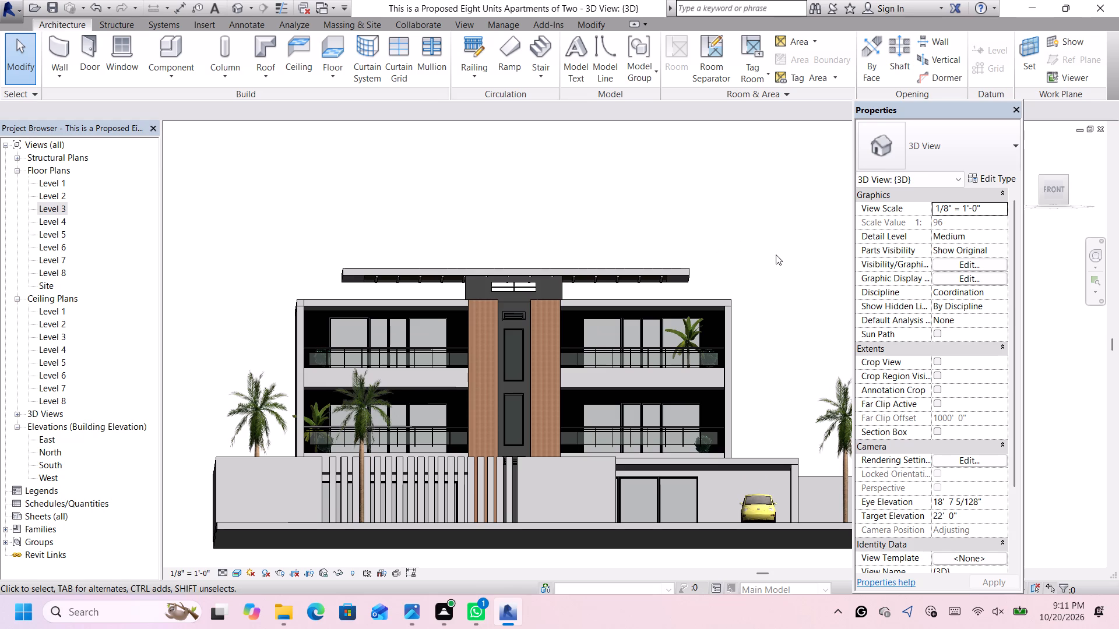
{"action": "middle_click", "coordinate": [776, 265]}
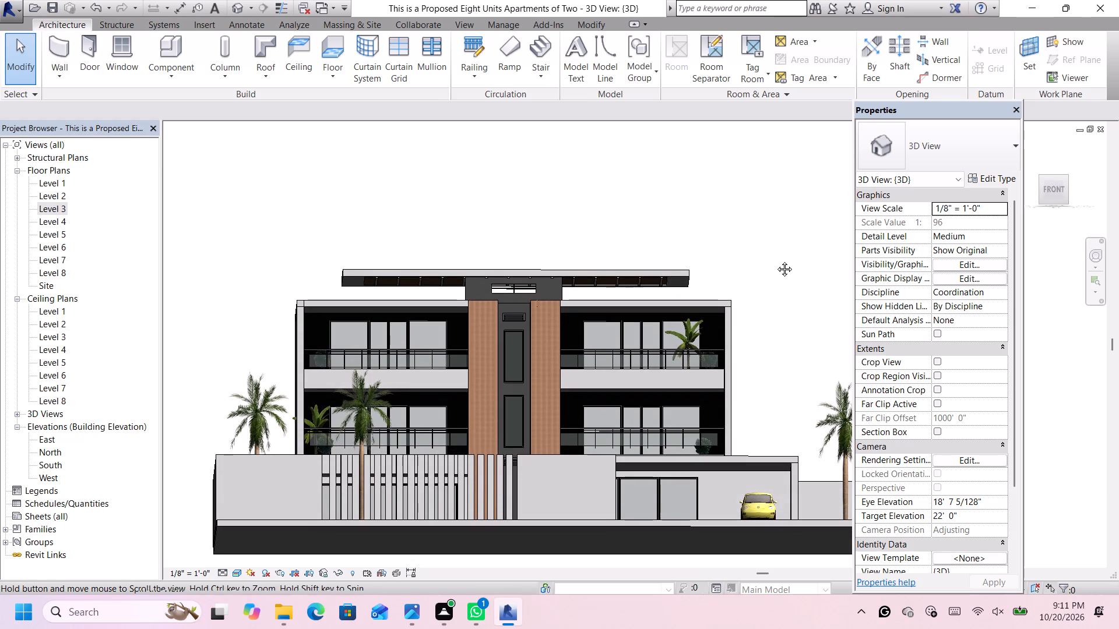
{"action": "scroll", "coordinate": [533, 328], "scroll_direction": "up", "scroll_amount": 2}
{"action": "scroll", "coordinate": [552, 301], "scroll_direction": "down", "scroll_amount": 1}
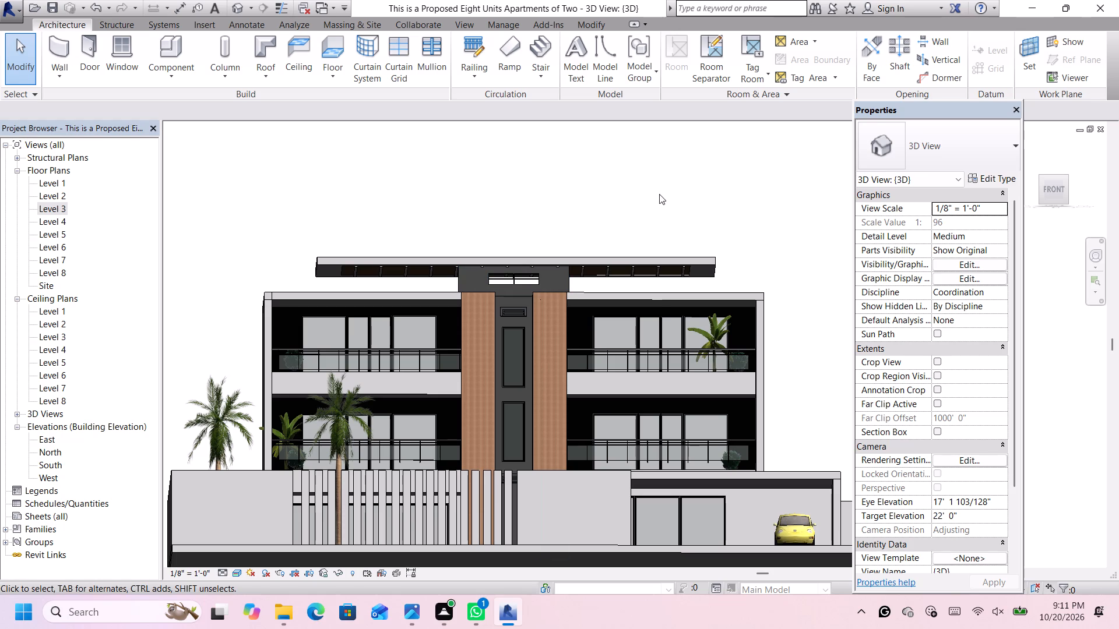
{"action": "scroll", "coordinate": [698, 191], "scroll_direction": "up", "scroll_amount": 1}
{"action": "scroll", "coordinate": [697, 191], "scroll_direction": "down", "scroll_amount": 1}
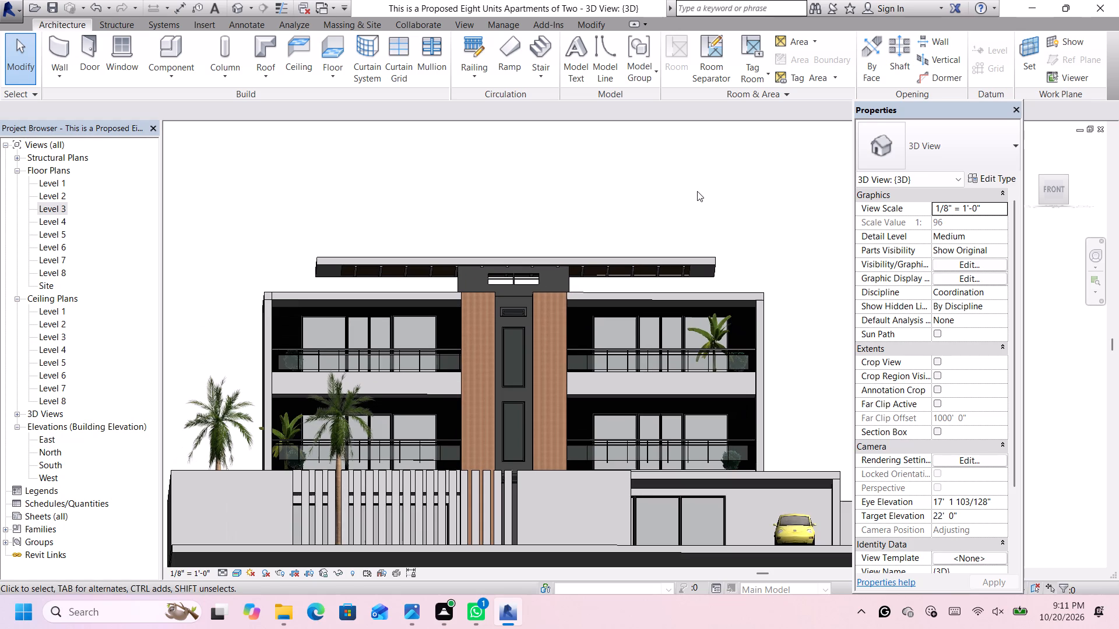
{"action": "scroll", "coordinate": [703, 188], "scroll_direction": "down", "scroll_amount": 2}
{"action": "scroll", "coordinate": [716, 209], "scroll_direction": "up", "scroll_amount": 1}
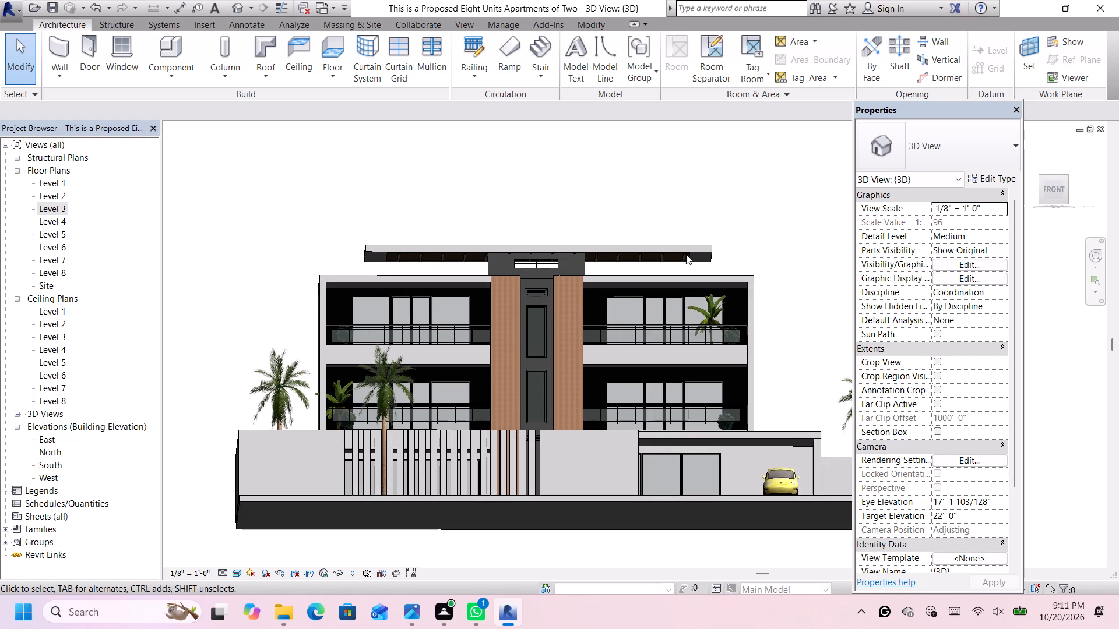
{"action": "scroll", "coordinate": [482, 393], "scroll_direction": "down", "scroll_amount": 3}
{"action": "scroll", "coordinate": [469, 469], "scroll_direction": "up", "scroll_amount": 5}
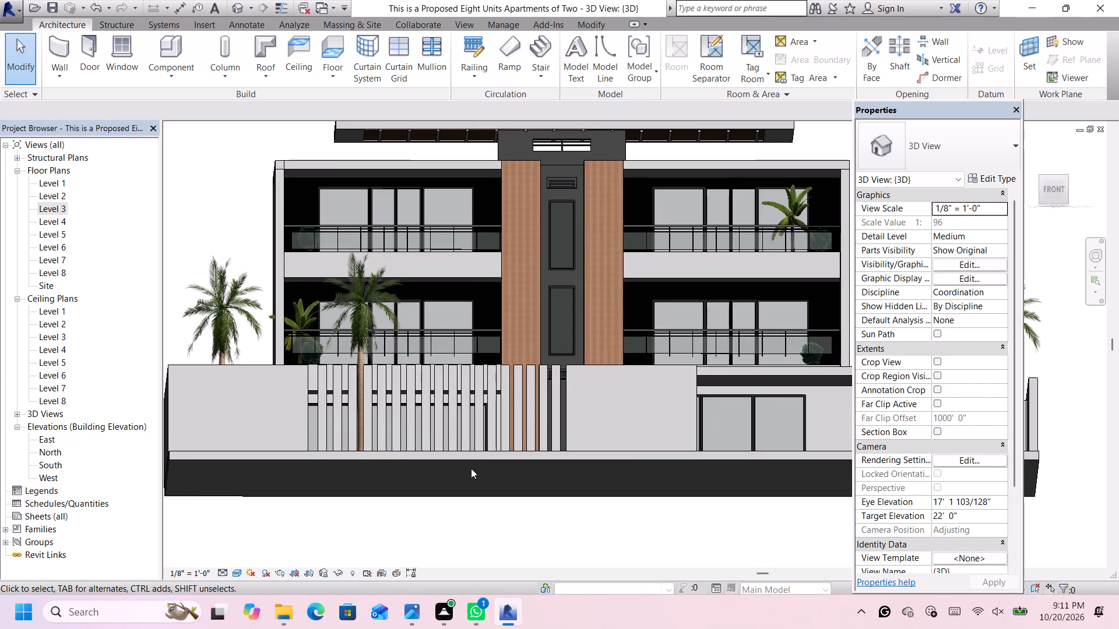
{"action": "scroll", "coordinate": [474, 463], "scroll_direction": "down", "scroll_amount": 2}
{"action": "scroll", "coordinate": [754, 171], "scroll_direction": "up", "scroll_amount": 1}
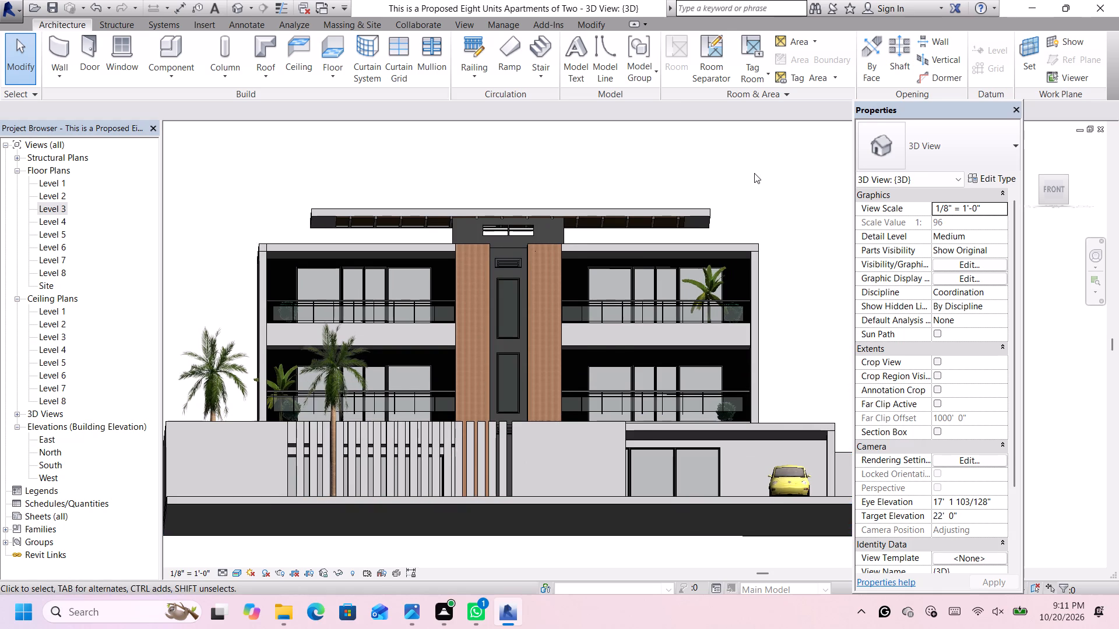
Close the Properties palette so the whole 3D view of the building's front is unobstructed.
{"action": "scroll", "coordinate": [754, 173], "scroll_direction": "down", "scroll_amount": 1}
{"action": "left_click", "coordinate": [1015, 109]}
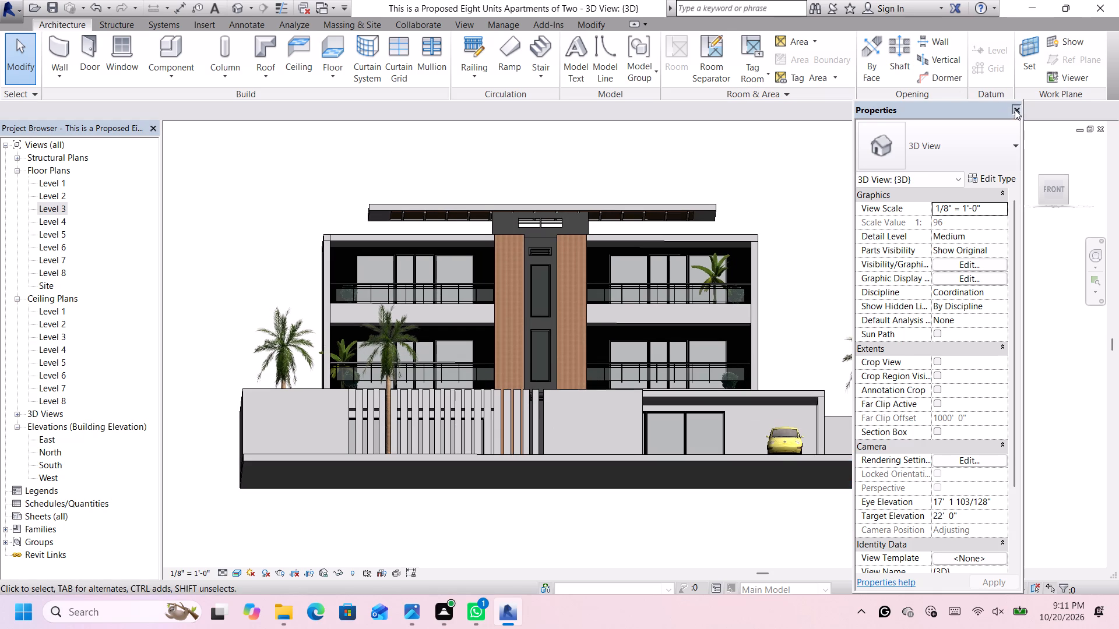
Examine the dressed front facade straight on and from a low, slightly angled viewpoint, both near and far.
{"action": "scroll", "coordinate": [787, 202], "scroll_direction": "up", "scroll_amount": 1}
{"action": "scroll", "coordinate": [612, 193], "scroll_direction": "down", "scroll_amount": 1}
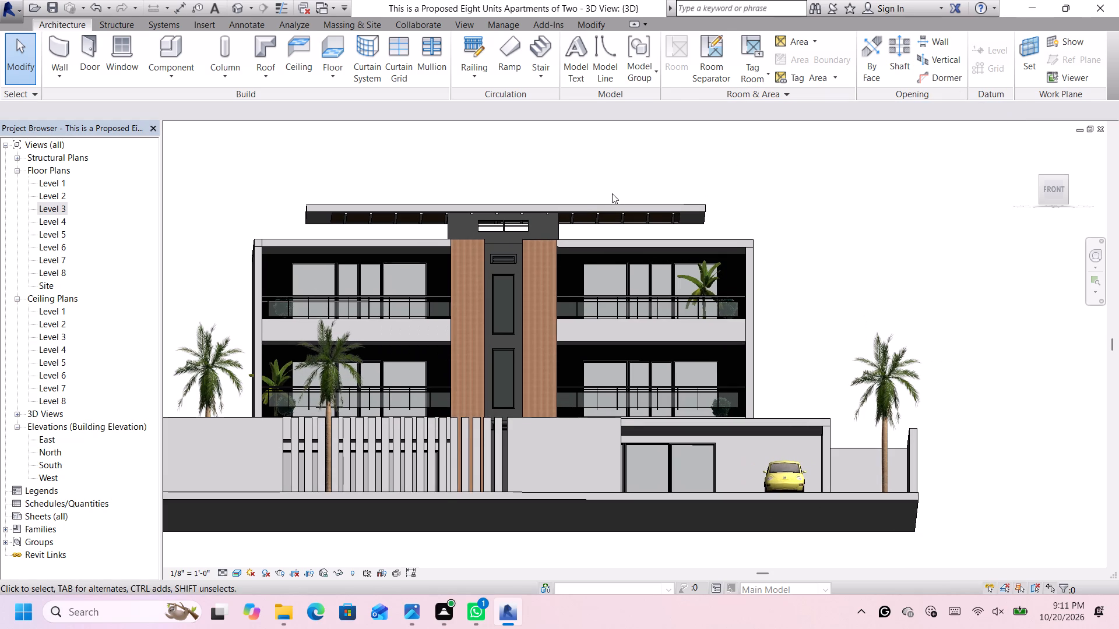
{"action": "scroll", "coordinate": [410, 149], "scroll_direction": "up", "scroll_amount": 3}
{"action": "scroll", "coordinate": [404, 162], "scroll_direction": "down", "scroll_amount": 1}
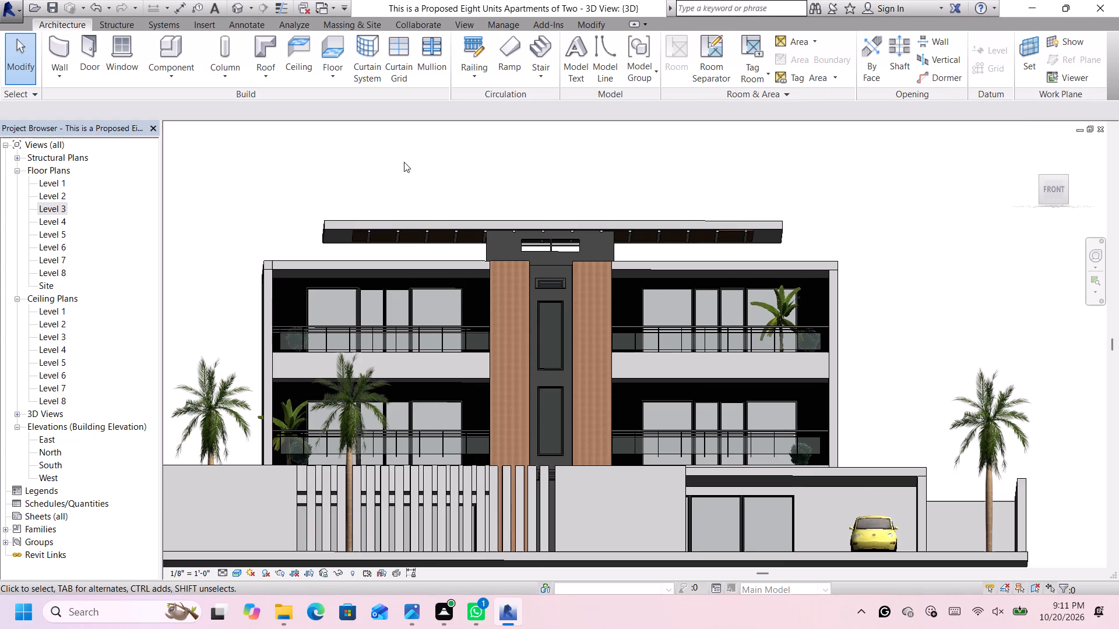
{"action": "scroll", "coordinate": [295, 230], "scroll_direction": "down", "scroll_amount": 3}
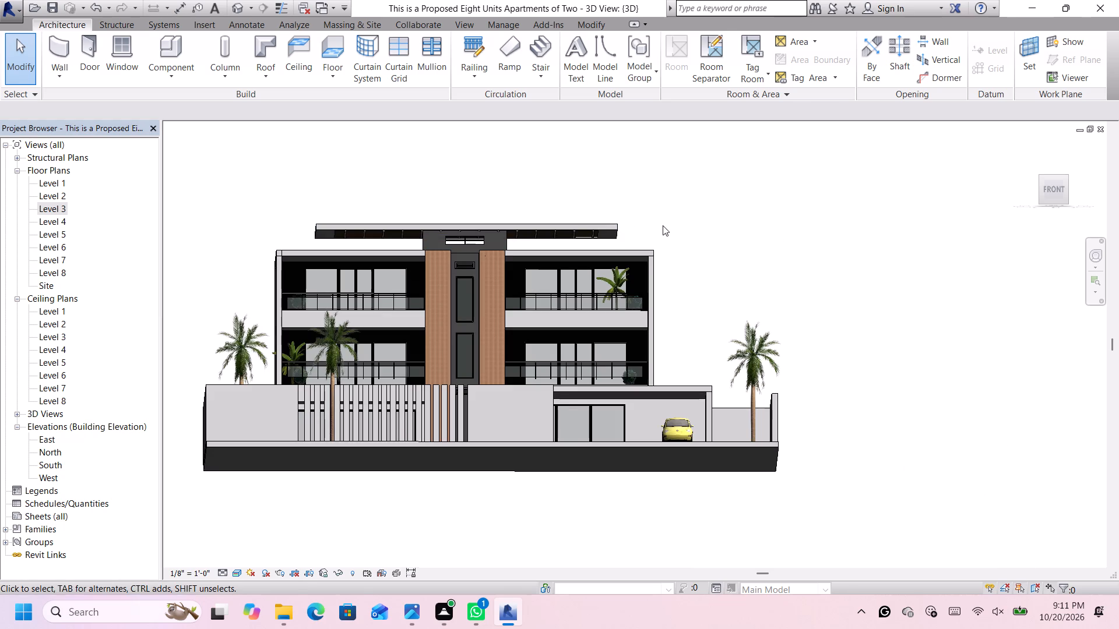
{"action": "middle_click_drag", "start_coordinate": [671, 232], "coordinate": [838, 225]}
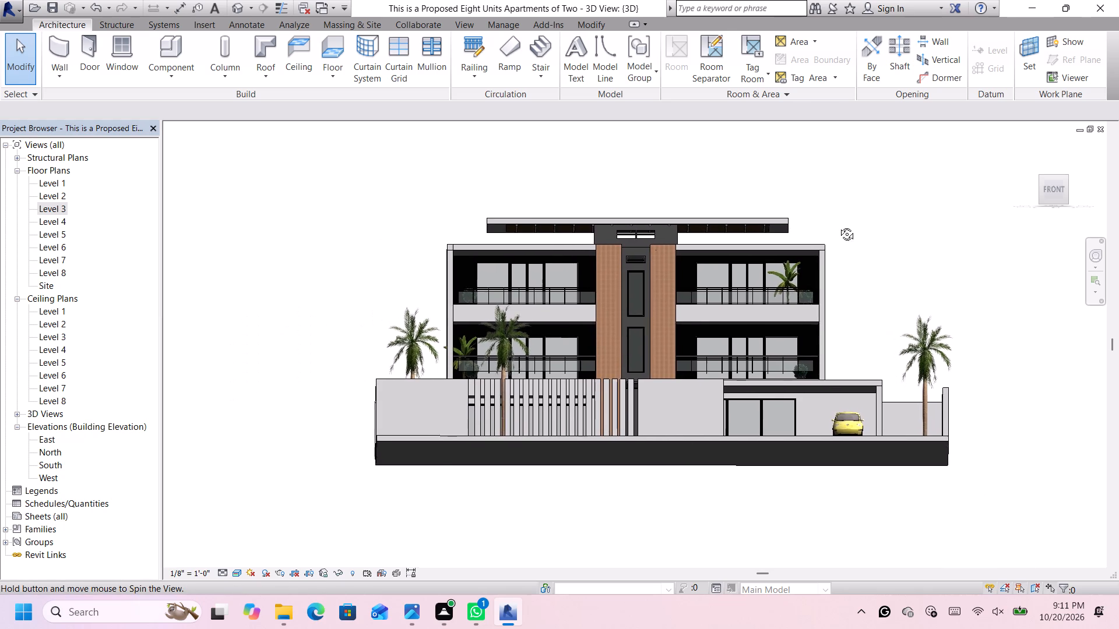
{"action": "middle_click_drag", "start_coordinate": [838, 225], "coordinate": [819, 215]}
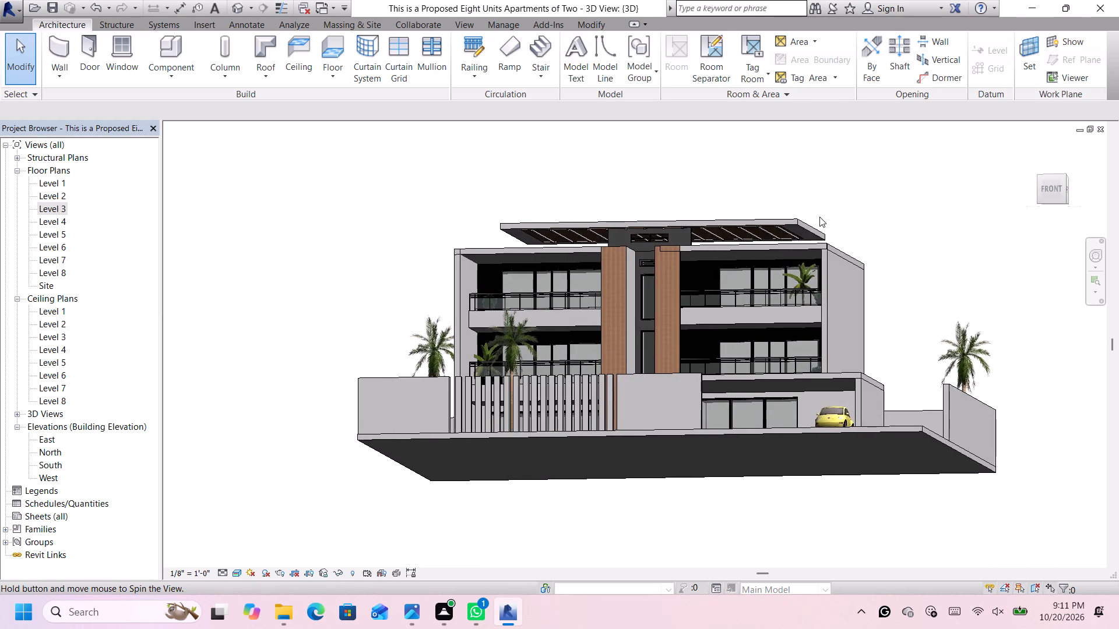
{"action": "scroll", "coordinate": [821, 217], "scroll_direction": "up", "scroll_amount": 3}
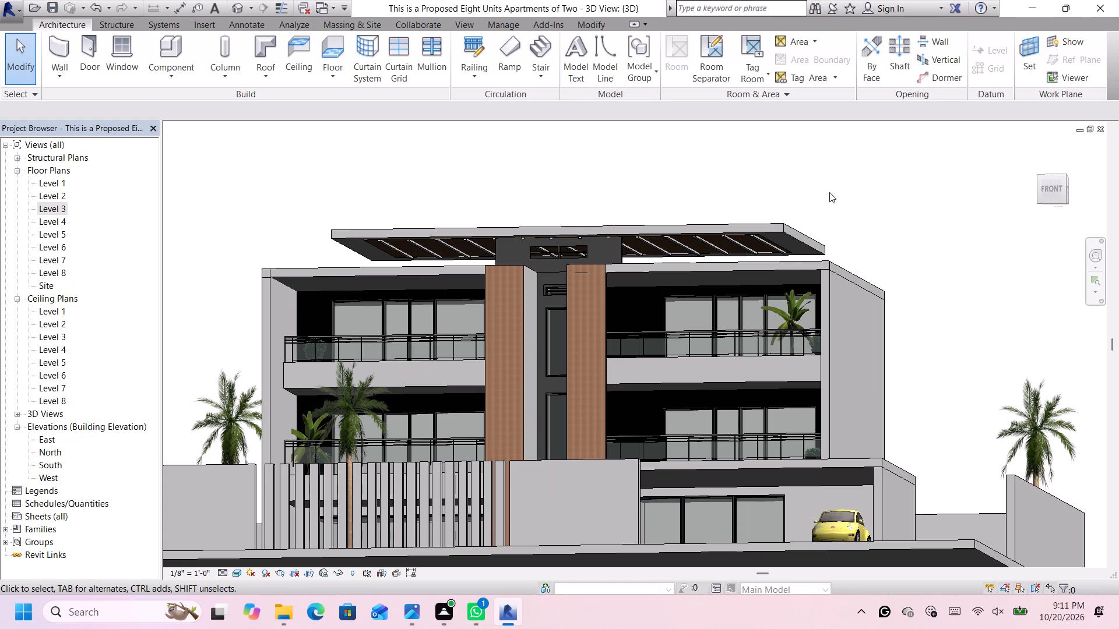
{"action": "scroll", "coordinate": [829, 192], "scroll_direction": "down", "scroll_amount": 1}
{"action": "scroll", "coordinate": [845, 276], "scroll_direction": "down", "scroll_amount": 3}
{"action": "scroll", "coordinate": [868, 352], "scroll_direction": "up", "scroll_amount": 2}
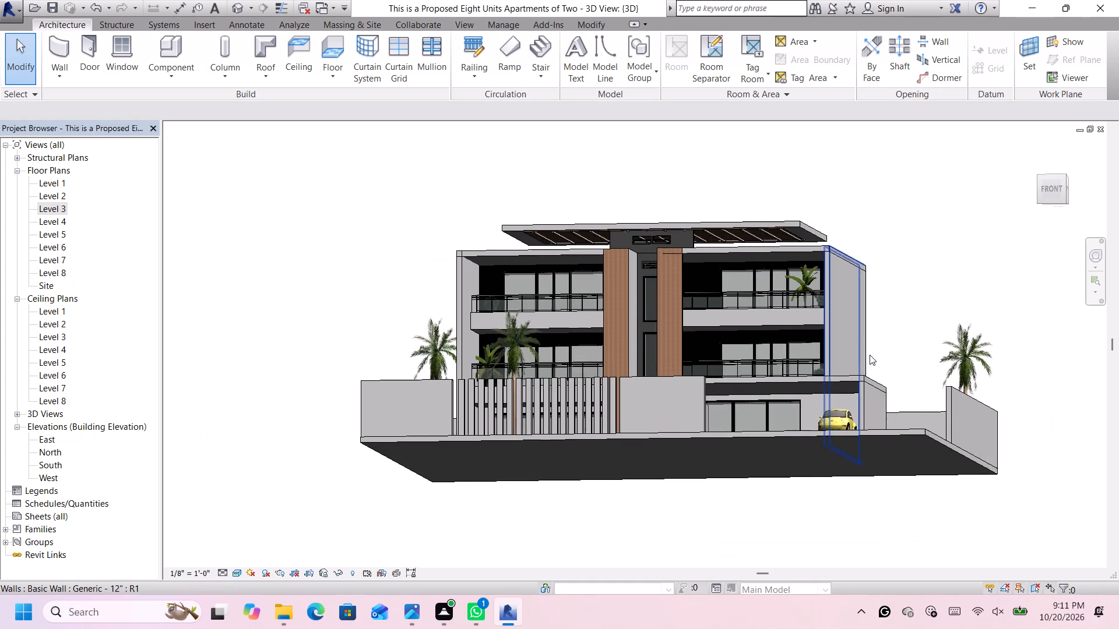
{"action": "scroll", "coordinate": [870, 355], "scroll_direction": "up", "scroll_amount": 2}
{"action": "scroll", "coordinate": [877, 267], "scroll_direction": "down", "scroll_amount": 2}
{"action": "scroll", "coordinate": [878, 220], "scroll_direction": "up", "scroll_amount": 2}
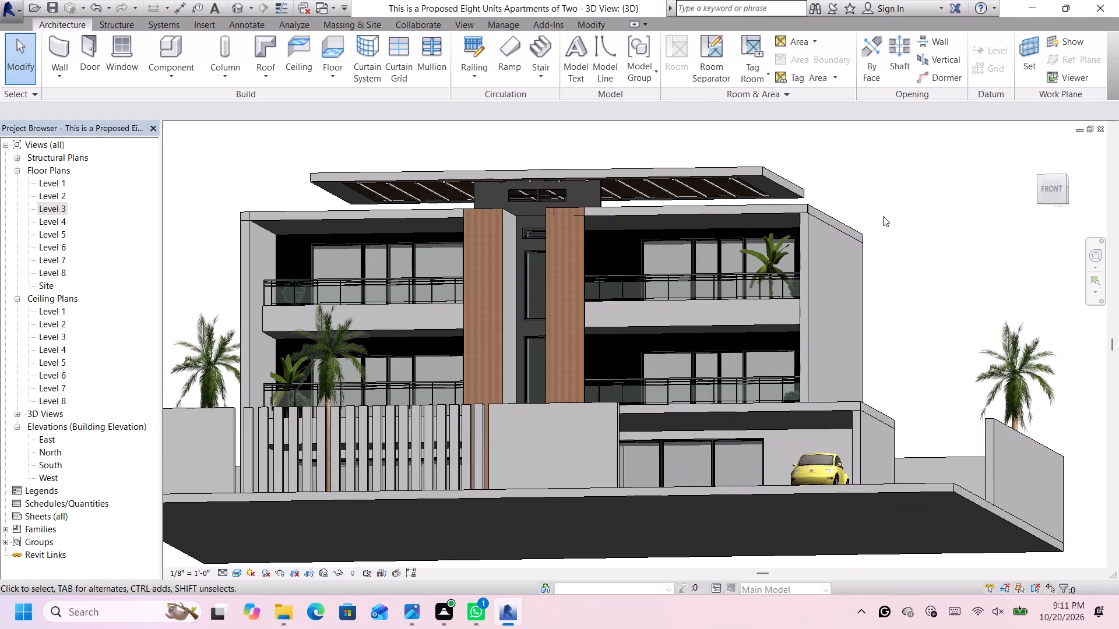
Start printing the 3D view with Microsoft Print to PDF, accepting raster printing.
{"action": "key", "text": "ctrl+p"}
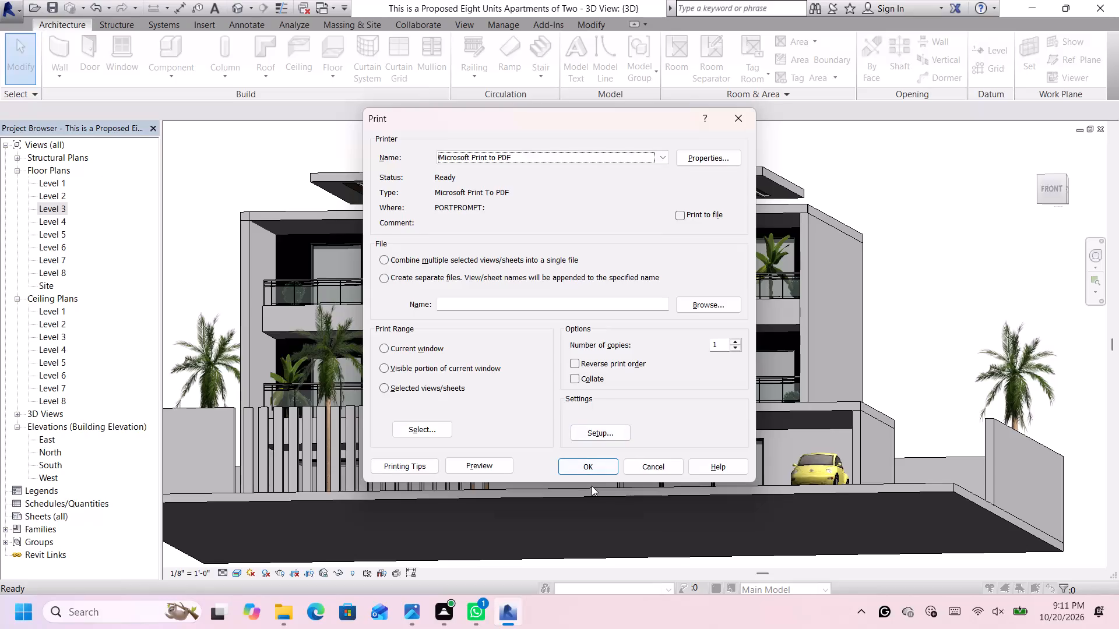
{"action": "left_click", "coordinate": [600, 469]}
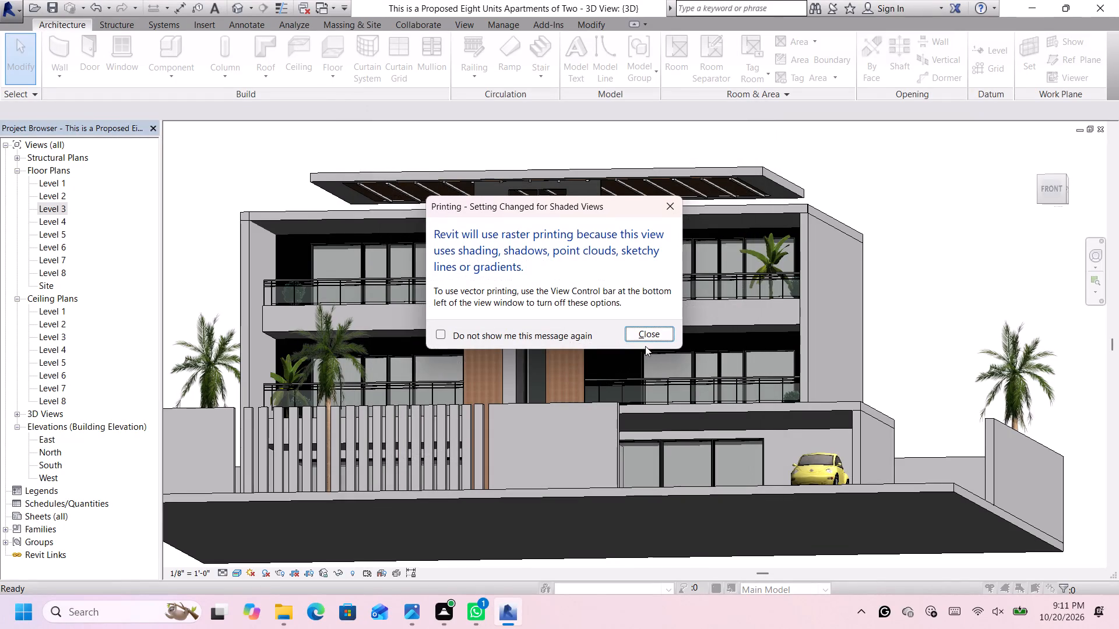
{"action": "left_click", "coordinate": [652, 334]}
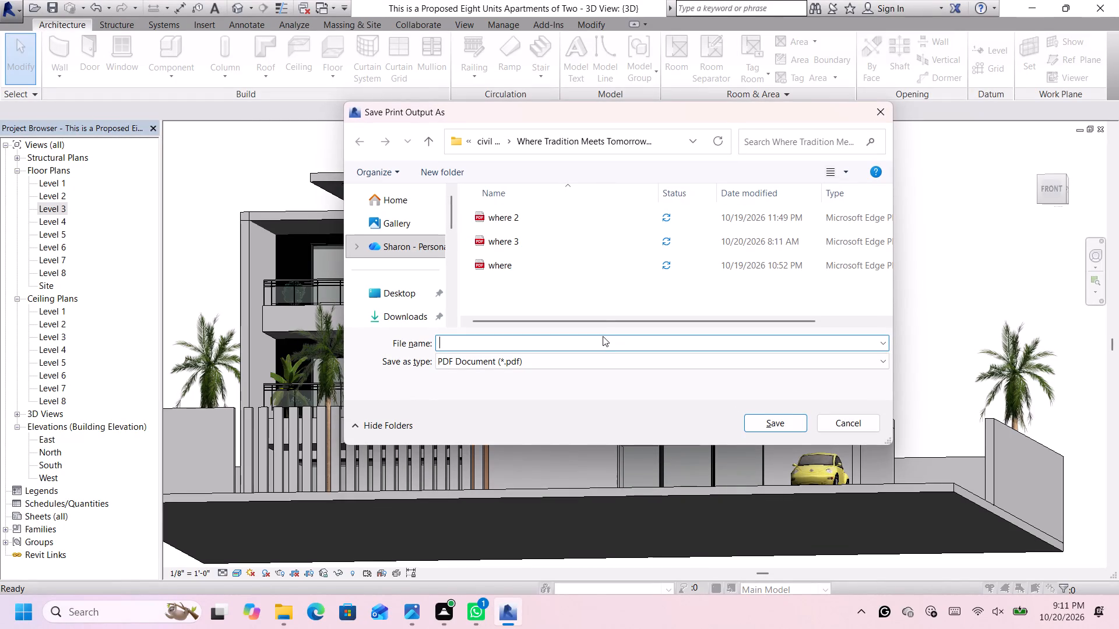
Set the PDF's destination to the "This is a Proposed Eight Units Apartment..." folder under Desktop, synbiosis solutions, civil dwg 2.
{"action": "double_click", "coordinate": [378, 285]}
{"action": "scroll", "coordinate": [543, 294], "scroll_direction": "down", "scroll_amount": 4}
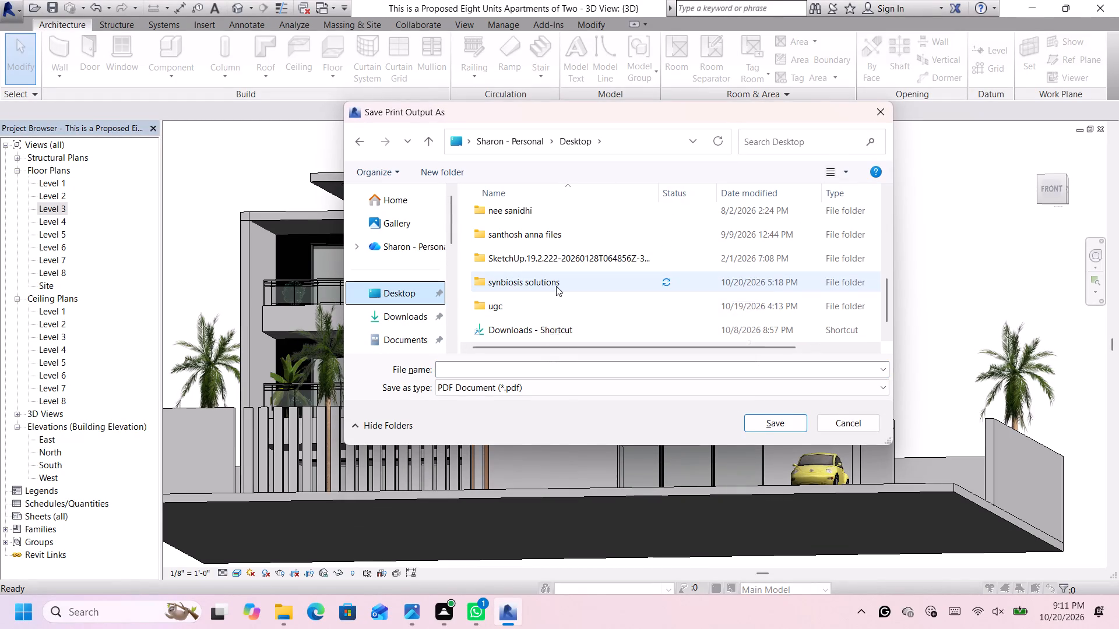
{"action": "double_click", "coordinate": [556, 286]}
{"action": "double_click", "coordinate": [577, 261]}
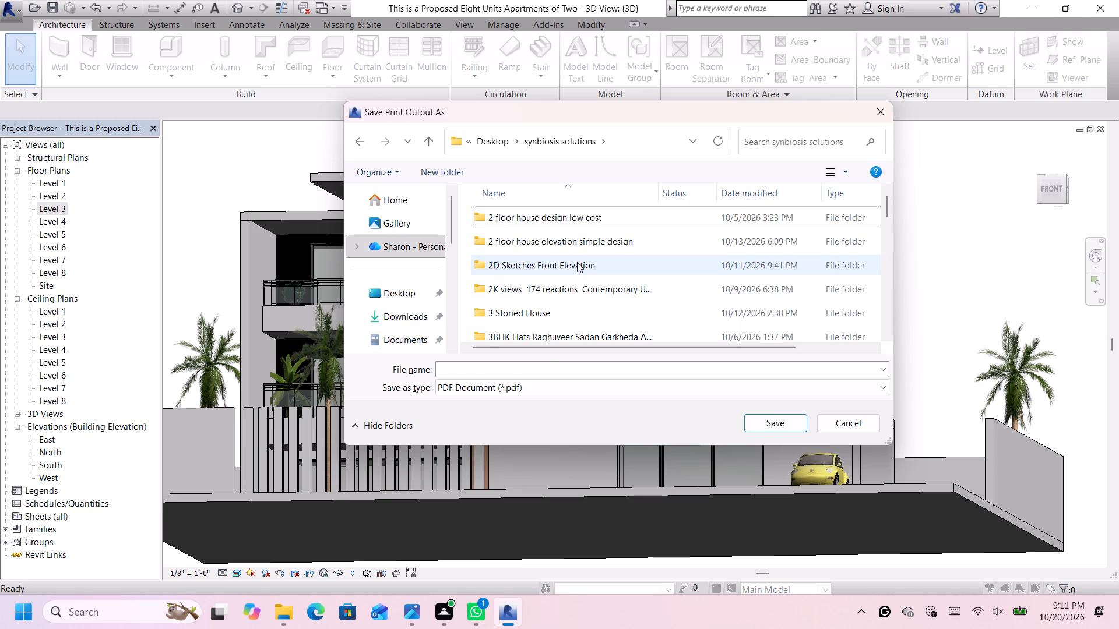
{"action": "scroll", "coordinate": [577, 261], "scroll_direction": "down", "scroll_amount": 4}
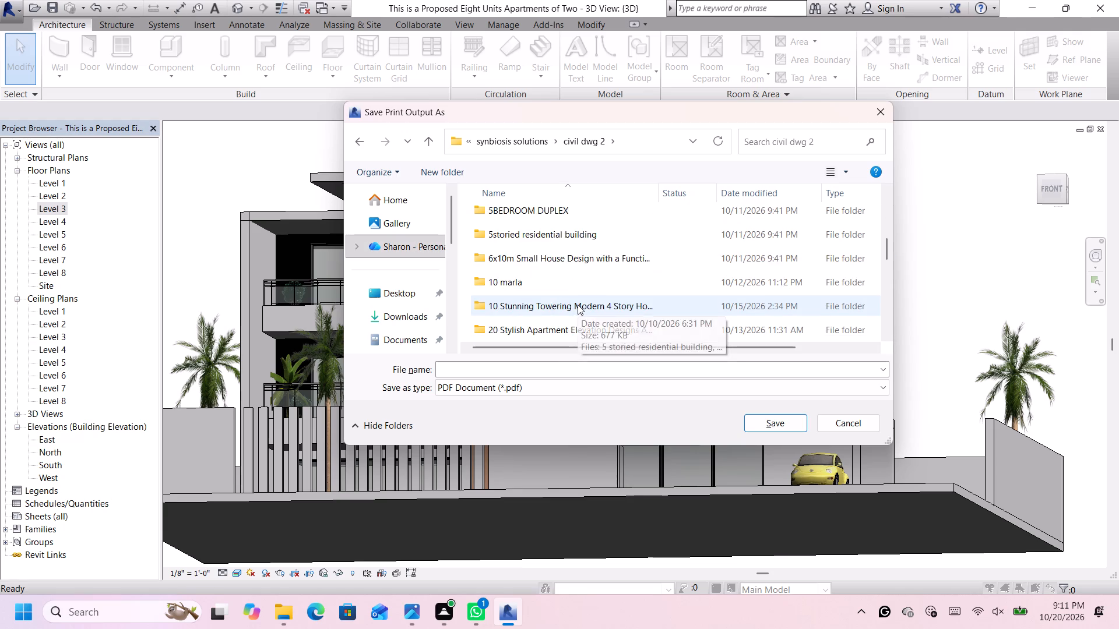
{"action": "scroll", "coordinate": [578, 305], "scroll_direction": "down", "scroll_amount": 1}
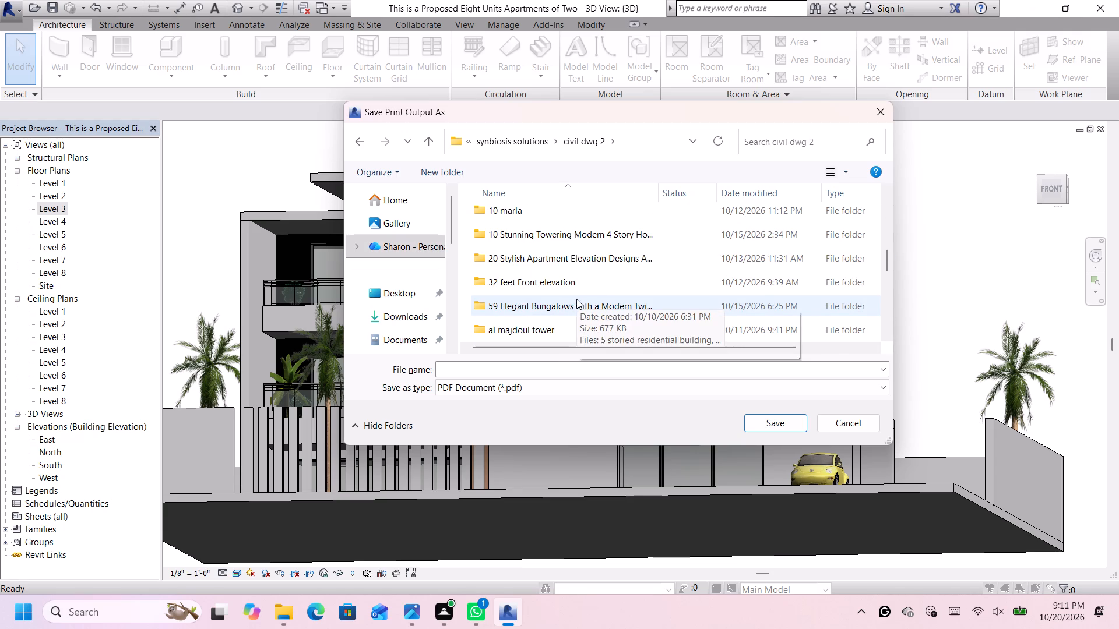
{"action": "scroll", "coordinate": [577, 294], "scroll_direction": "down", "scroll_amount": 3}
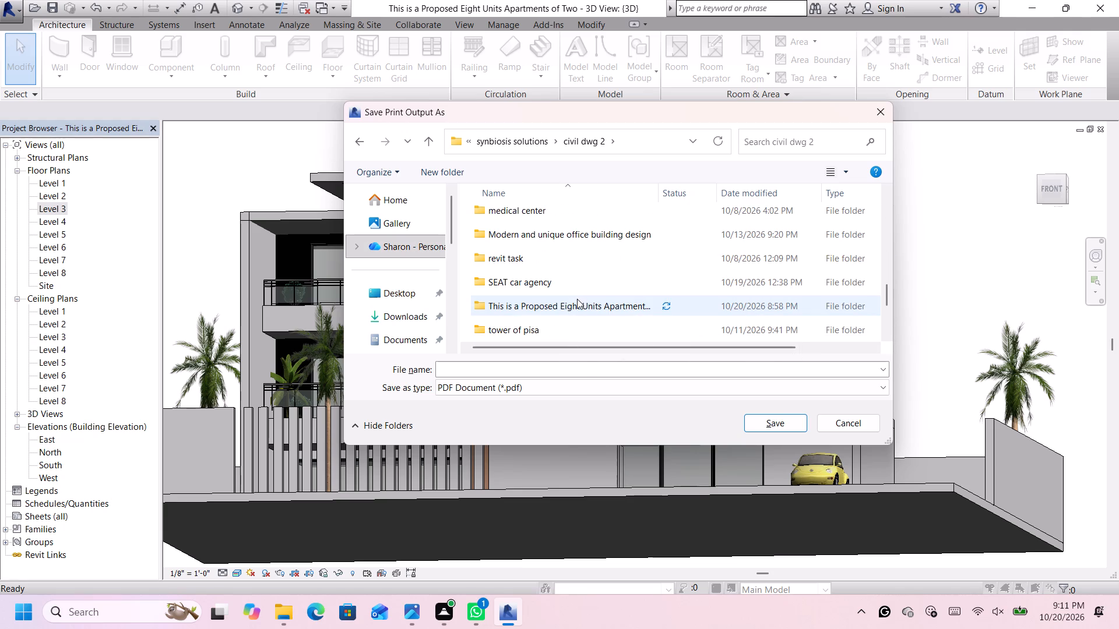
{"action": "double_click", "coordinate": [577, 299]}
Name the PDF "this is a proposed eight units" and save it.
{"action": "left_click", "coordinate": [565, 363]}
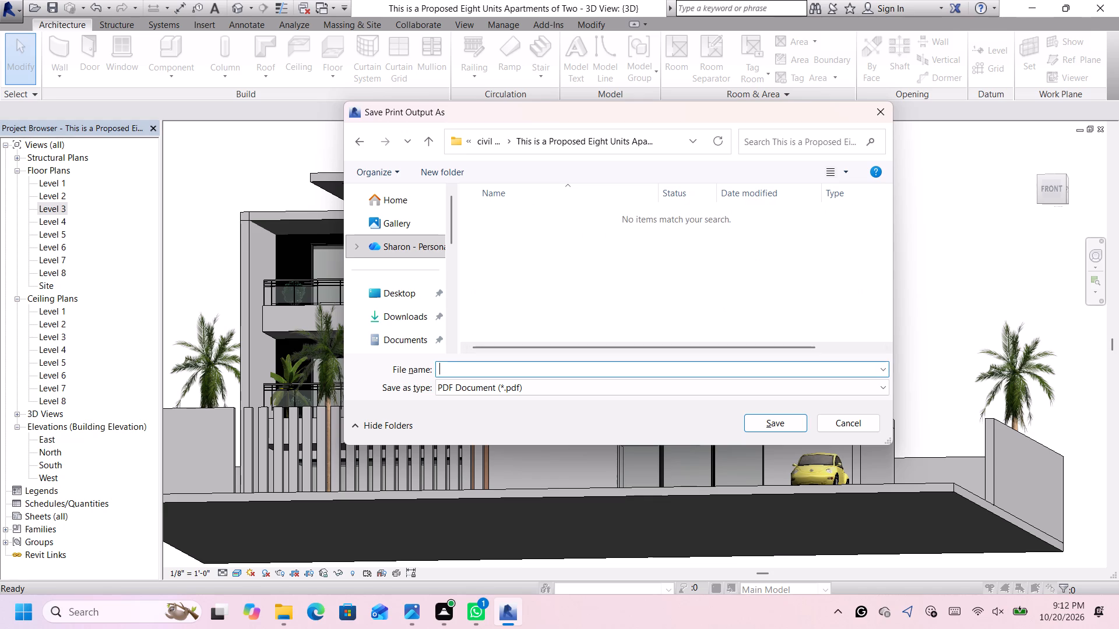
{"action": "key", "text": "t"}
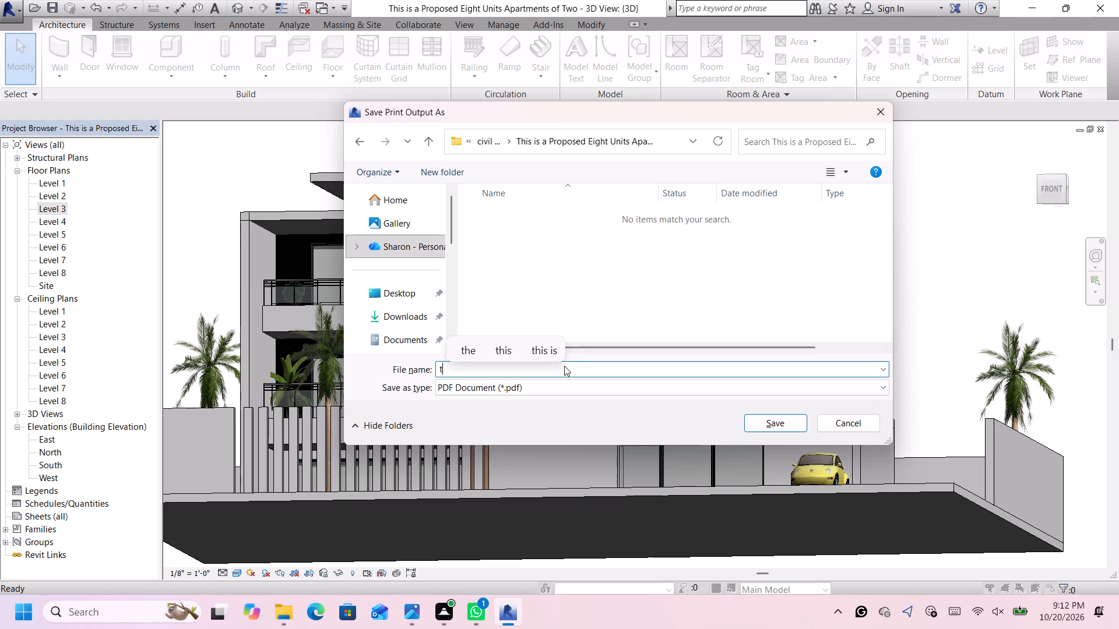
{"action": "type", "text": "hi"}
{"action": "type", "text": "s"}
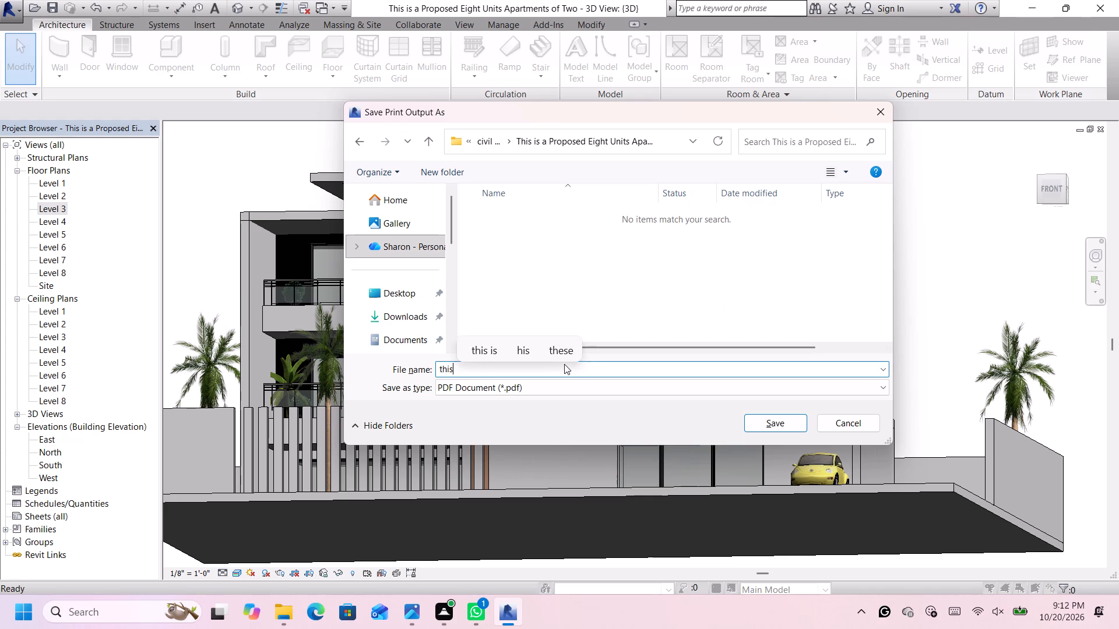
{"action": "key", "text": "space"}
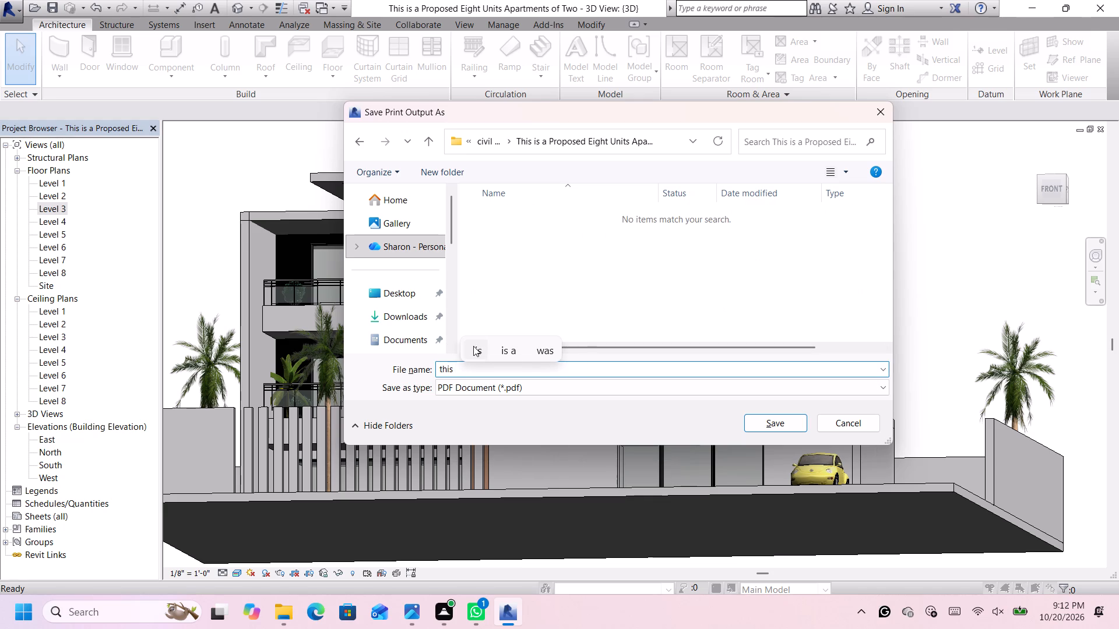
{"action": "left_click", "coordinate": [473, 346]}
{"action": "left_click", "coordinate": [483, 345]}
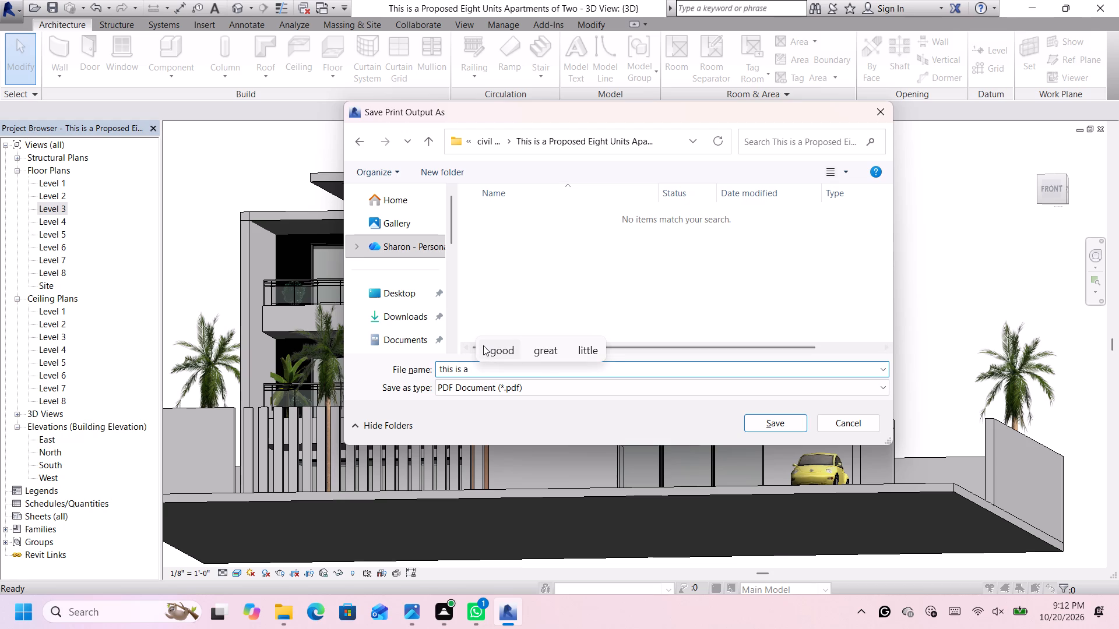
{"action": "key", "text": "p"}
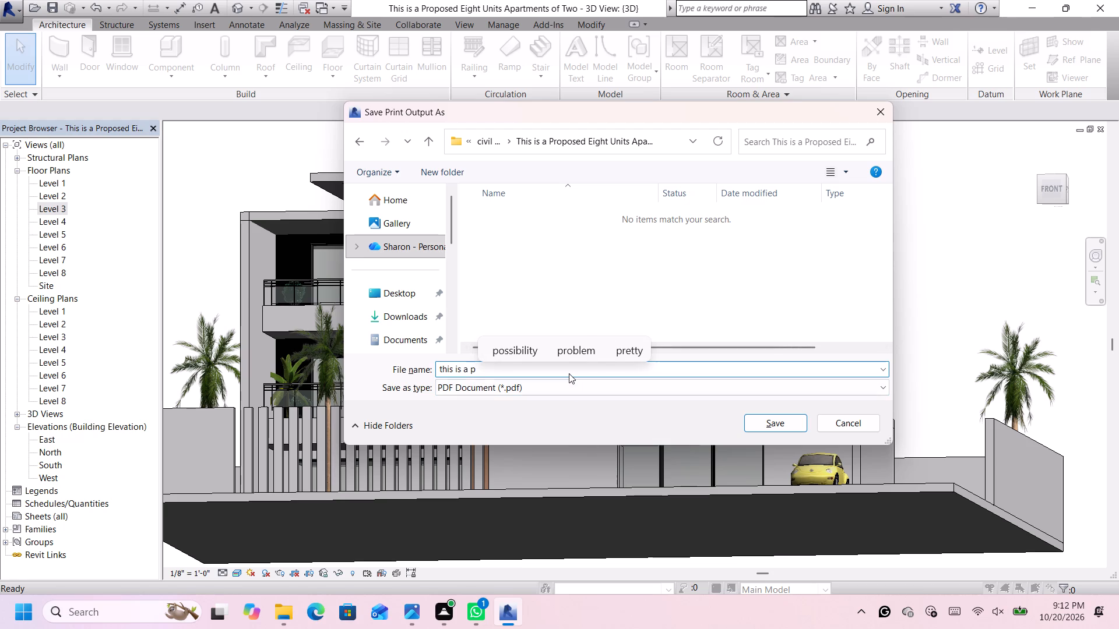
{"action": "type", "text": "ropo"}
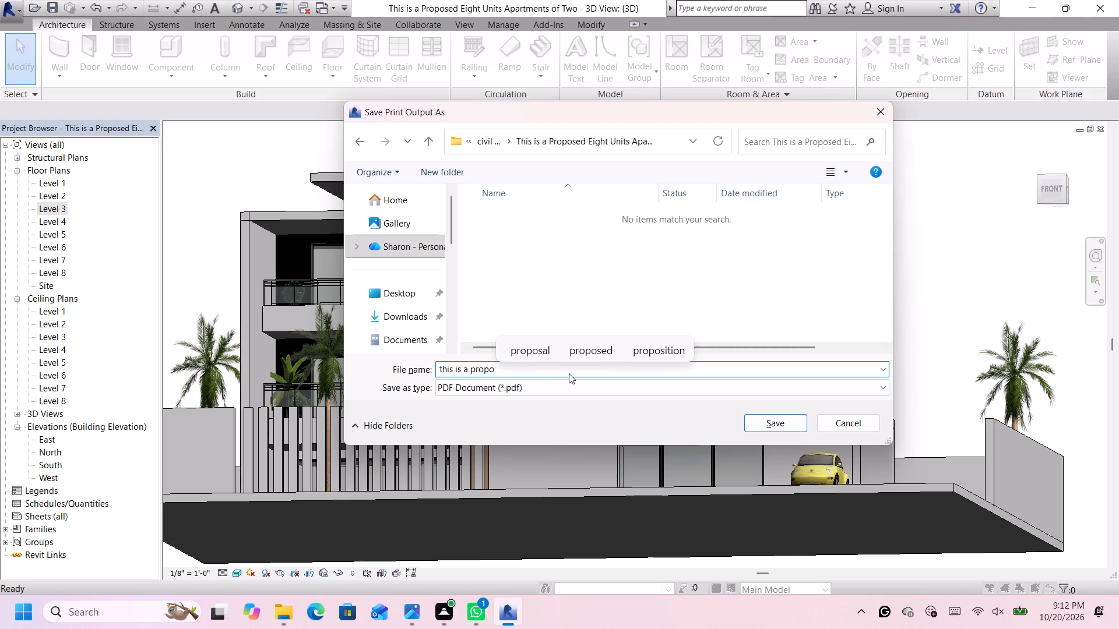
{"action": "type", "text": "sed"}
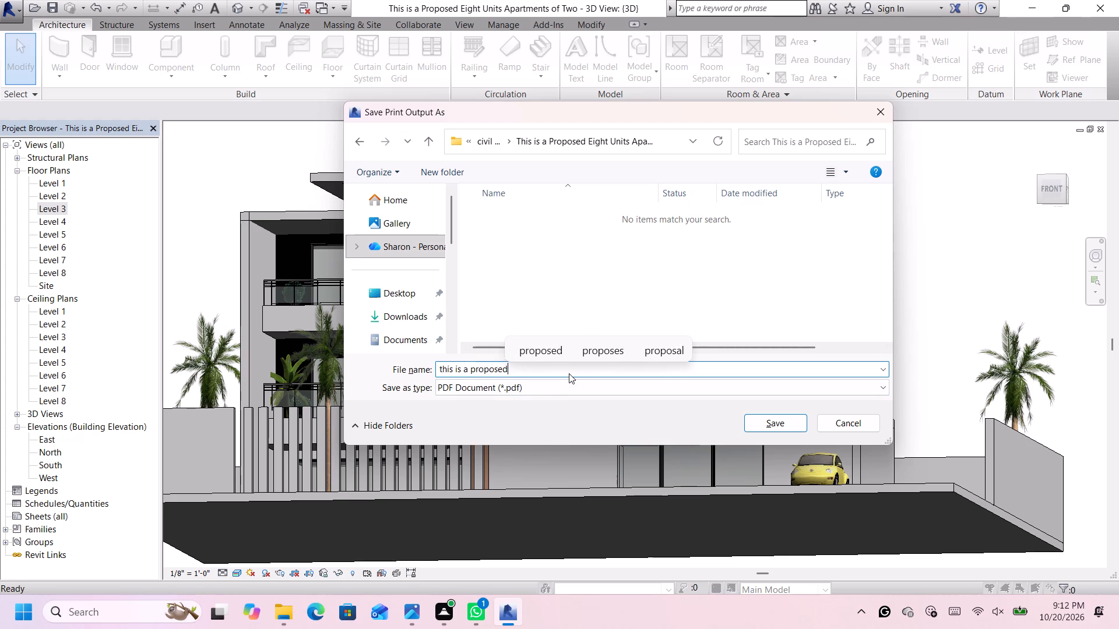
{"action": "key", "text": "space"}
{"action": "type", "text": "eight"}
{"action": "key", "text": "space"}
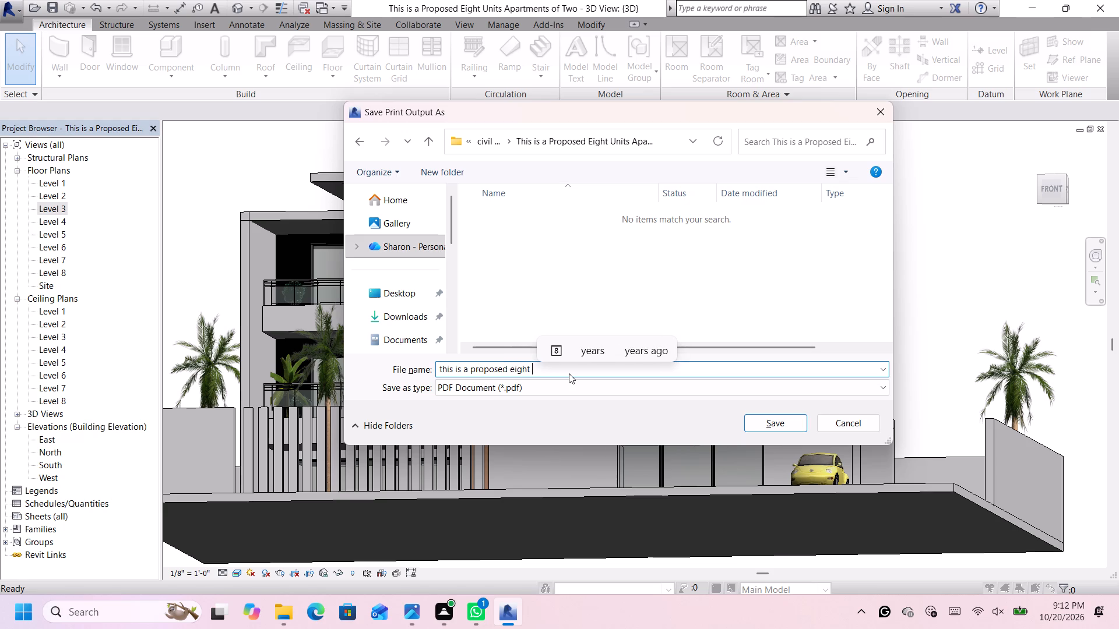
{"action": "type", "text": "units"}
{"action": "key", "text": "space"}
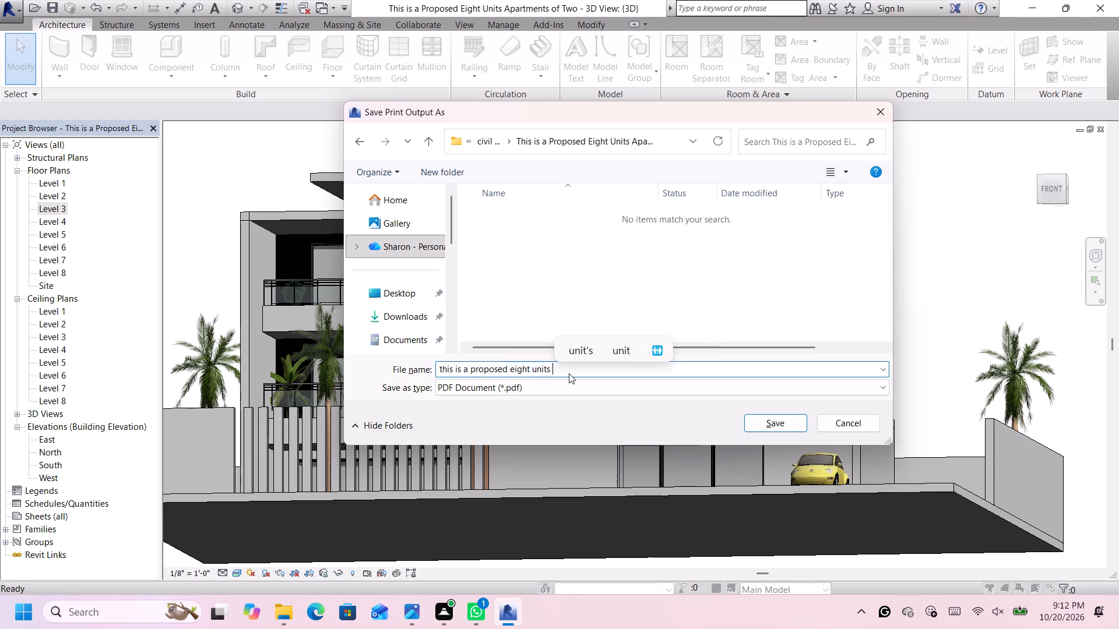
{"action": "left_click", "coordinate": [759, 418]}
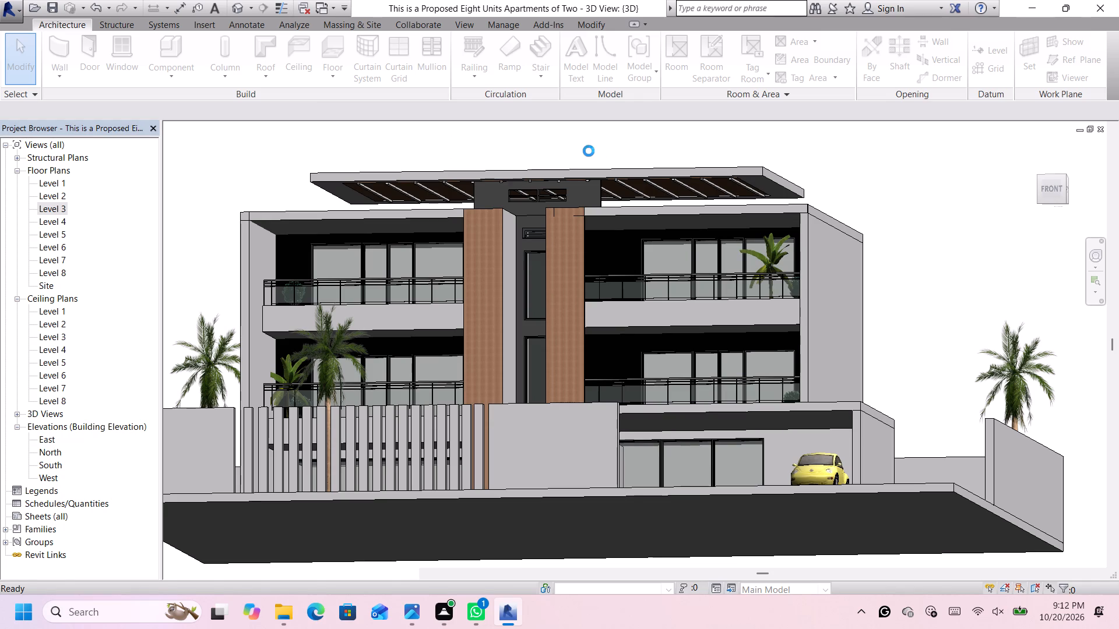